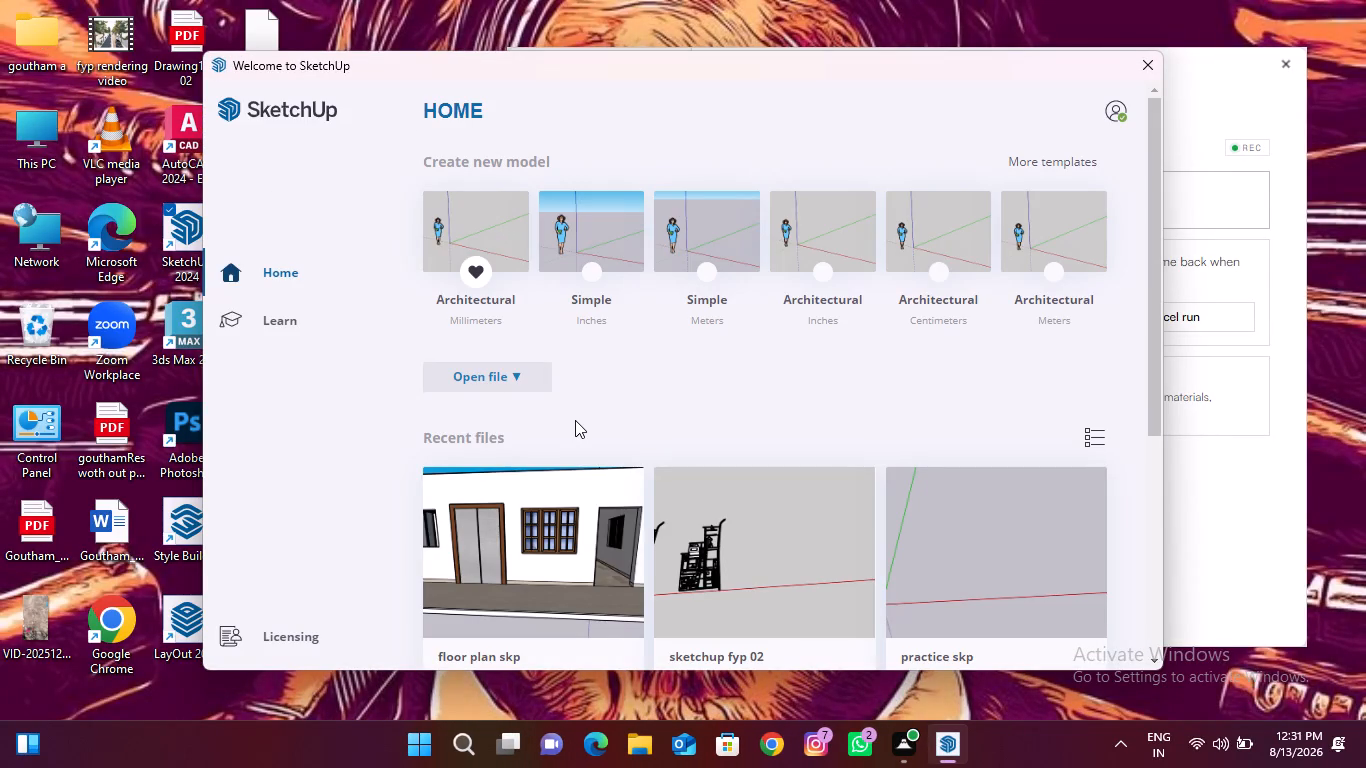
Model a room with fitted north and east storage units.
Close the Autodesk gADPClientService console window covering the SketchUp welcome window.
{"action": "left_click", "coordinate": [481, 224]}
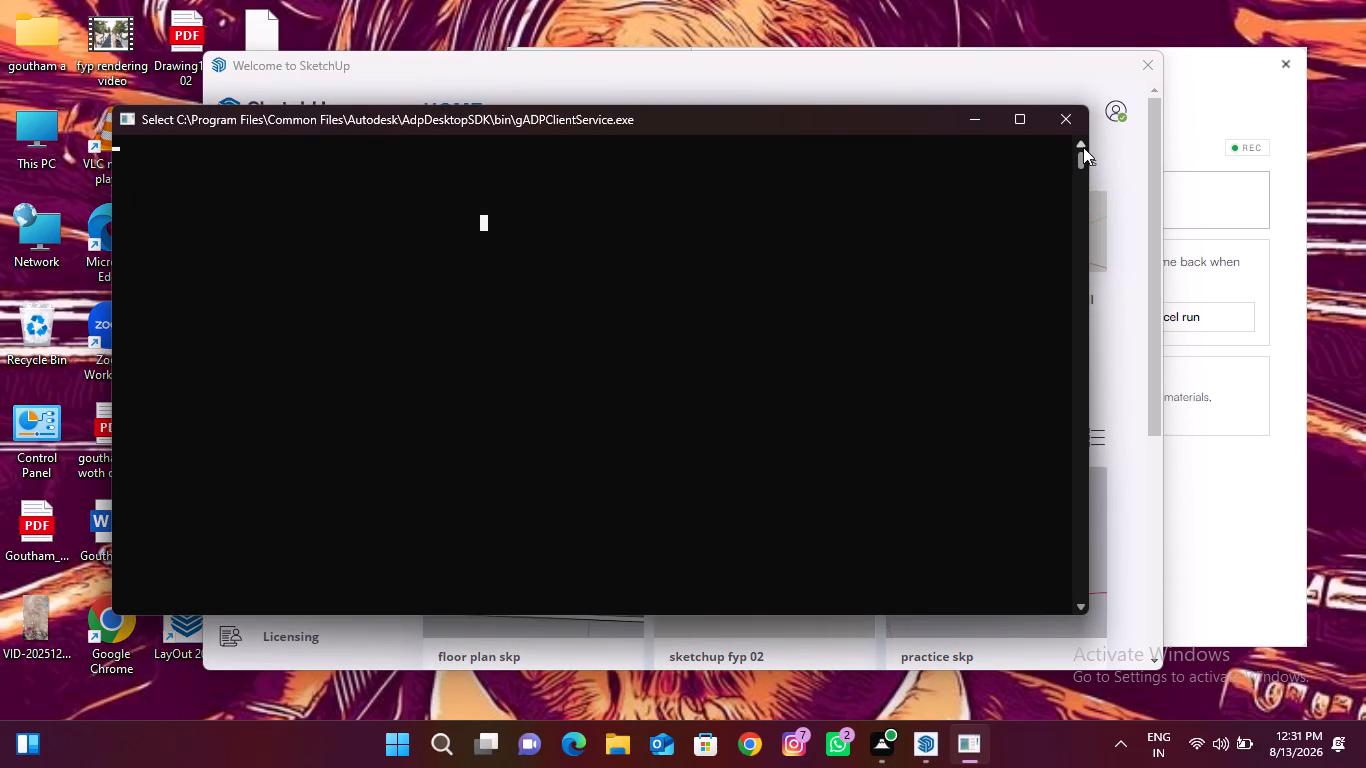
{"action": "left_click", "coordinate": [1077, 122]}
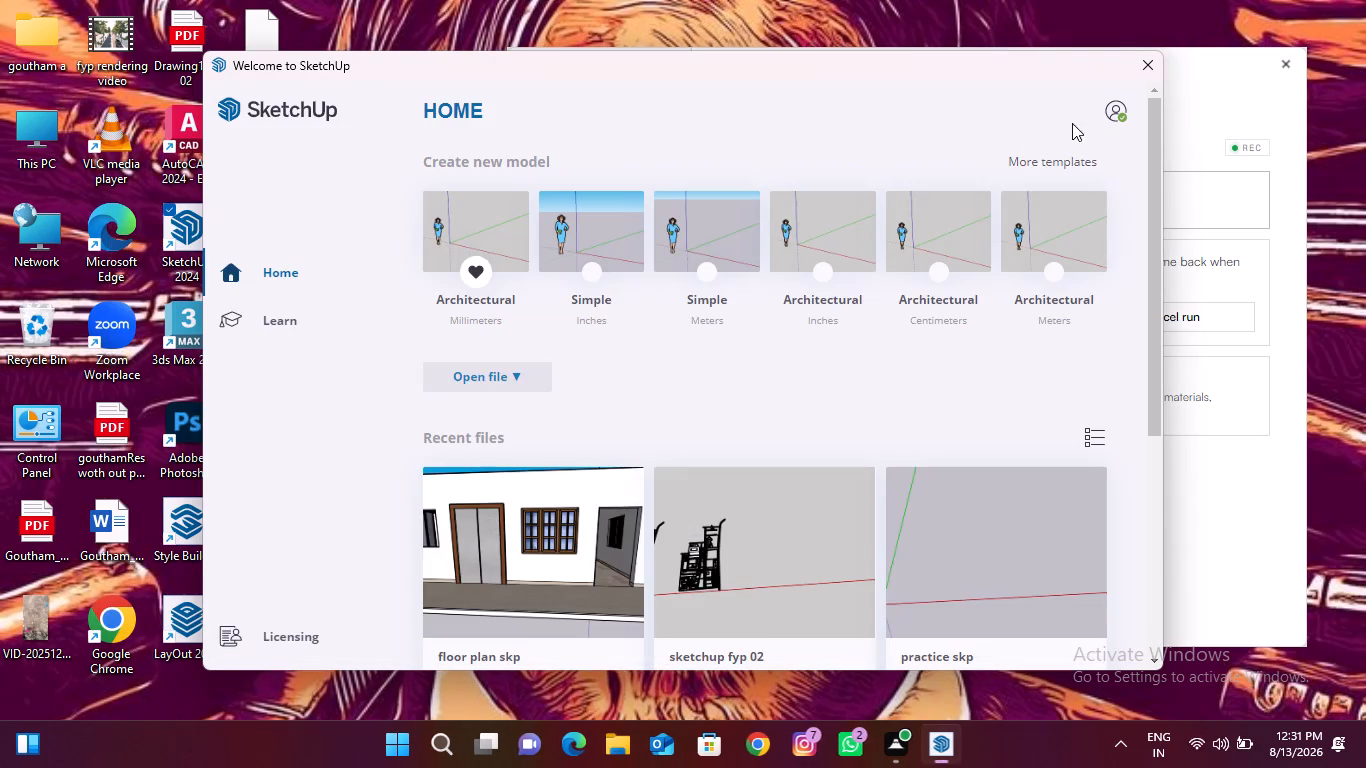
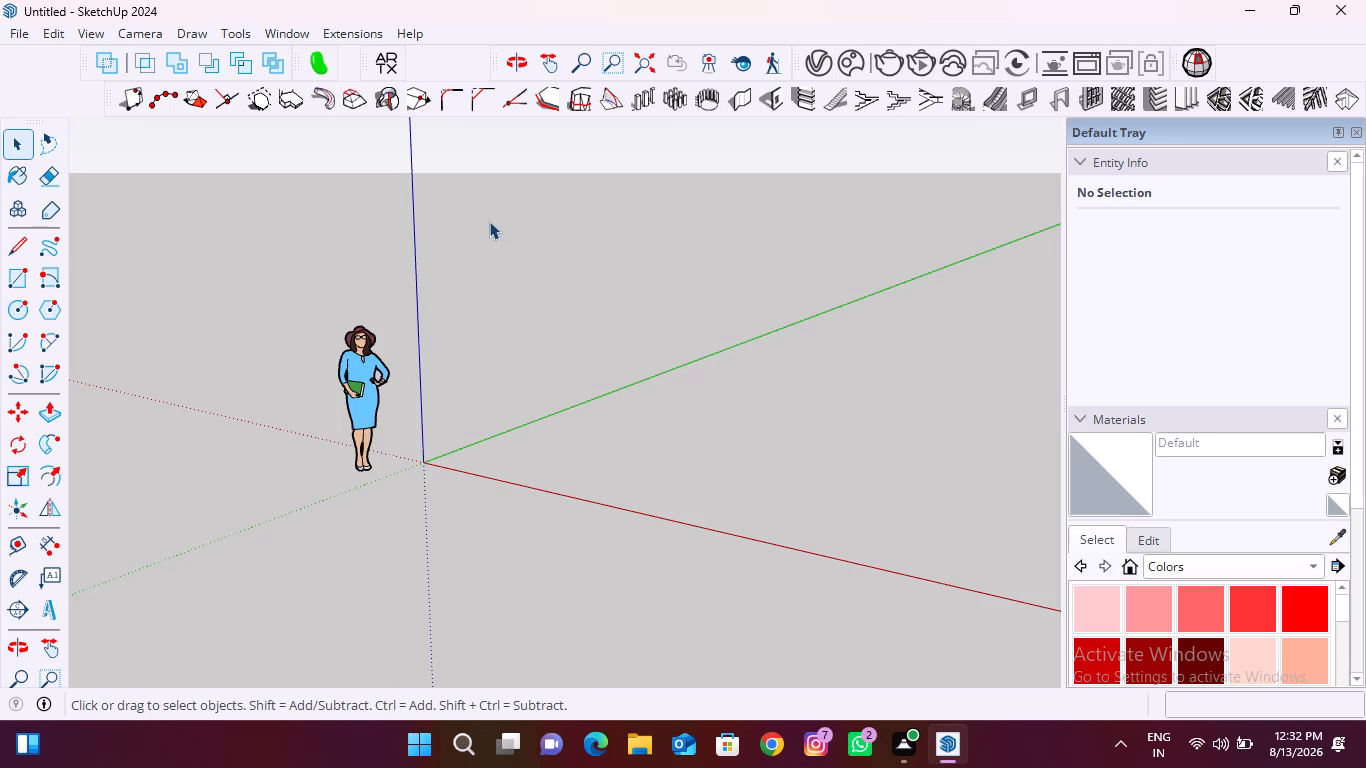
Delete the default human scale figure standing near the origin.
{"action": "left_click_drag", "start_coordinate": [272, 286], "coordinate": [473, 568]}
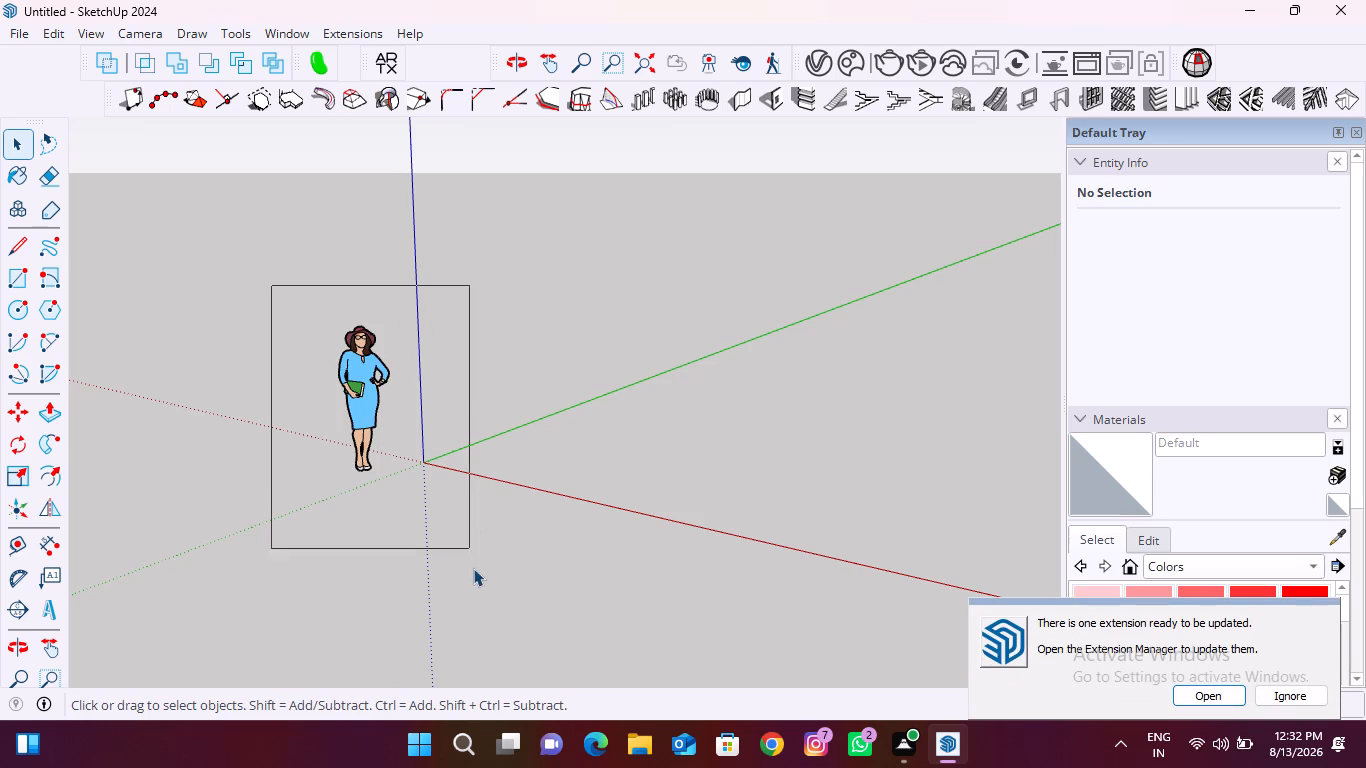
{"action": "left_click_drag", "start_coordinate": [473, 568], "coordinate": [473, 570]}
{"action": "key", "text": "Delete"}
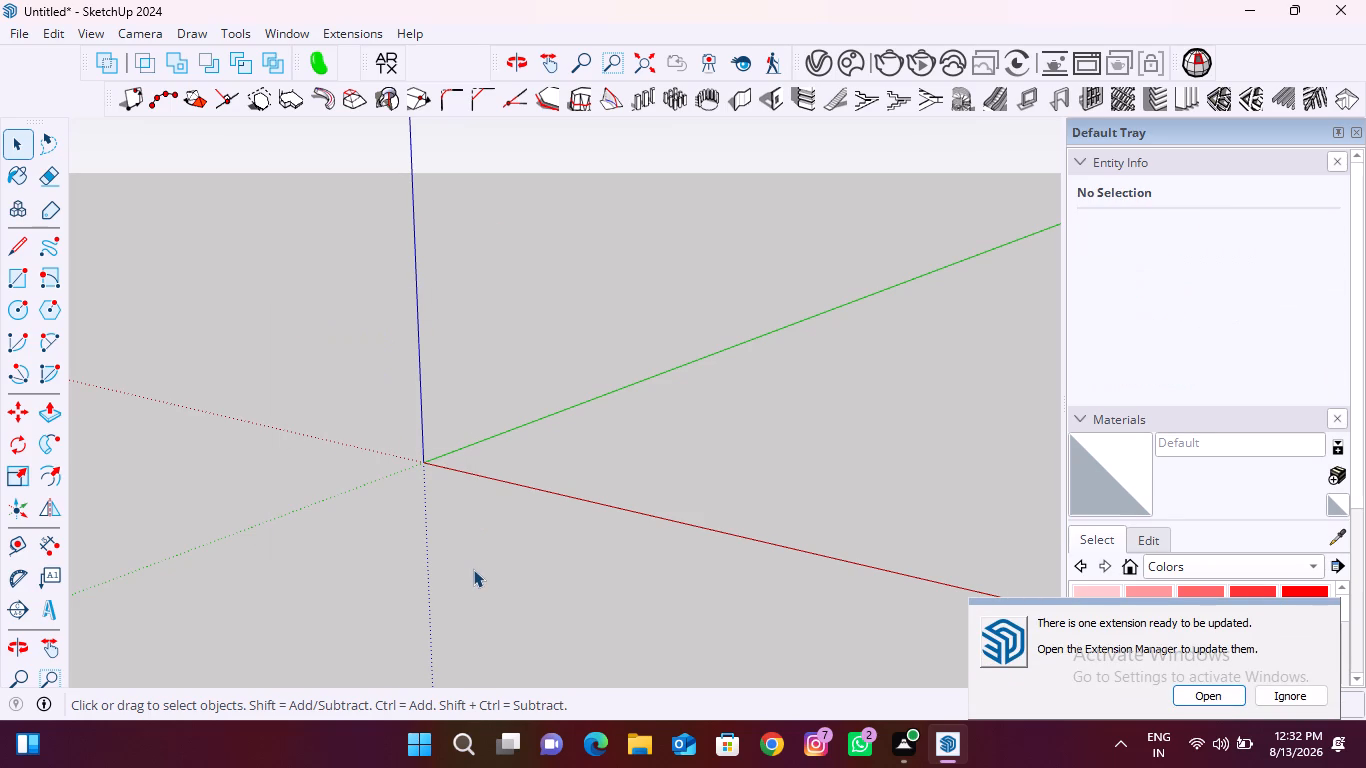
Ignore the notification about the extension update.
{"action": "left_click", "coordinate": [1292, 693]}
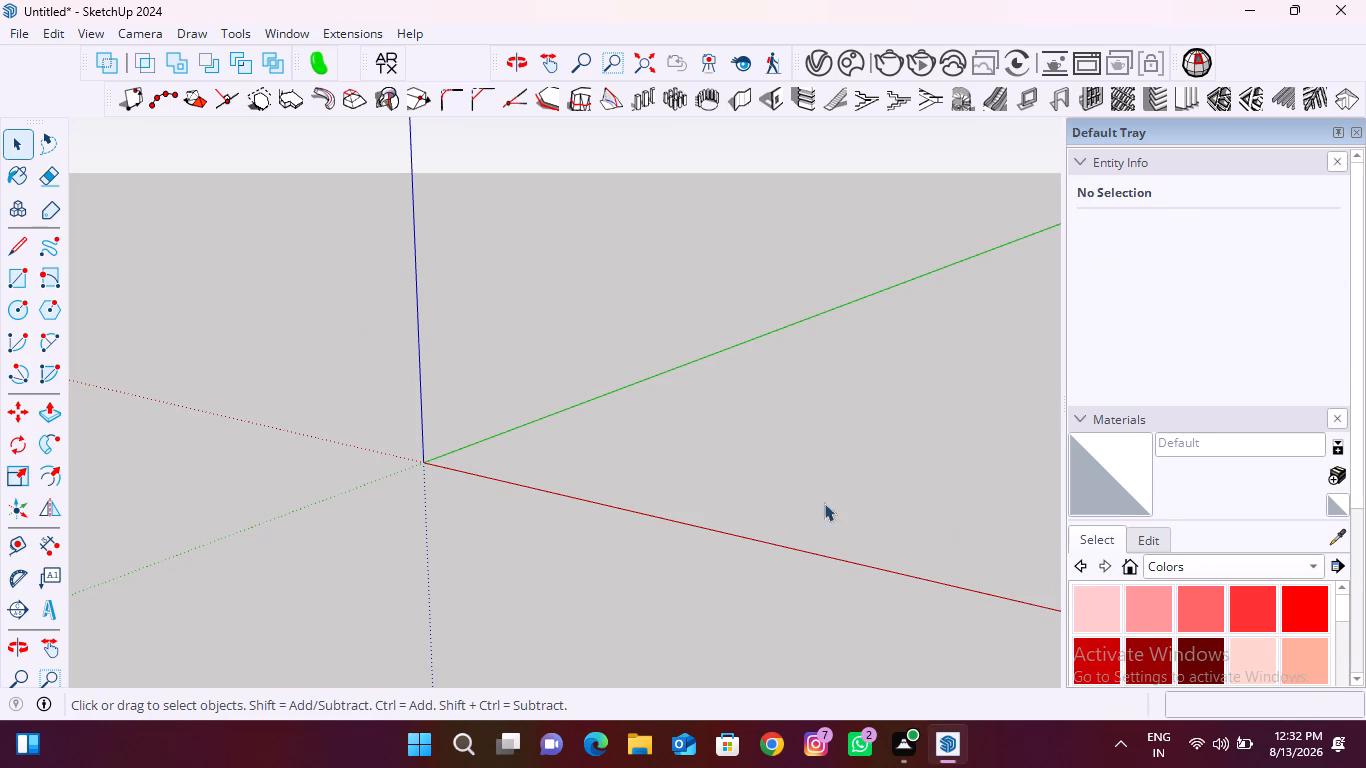
Draw a large rectangle flat on the ground plane, starting at the origin and spanning the positive red and green axes.
{"action": "scroll", "coordinate": [357, 443], "scroll_direction": "down", "scroll_amount": 12}
{"action": "scroll", "coordinate": [275, 500], "scroll_direction": "down", "scroll_amount": 1}
{"action": "middle_click_drag", "start_coordinate": [275, 500], "coordinate": [564, 523]}
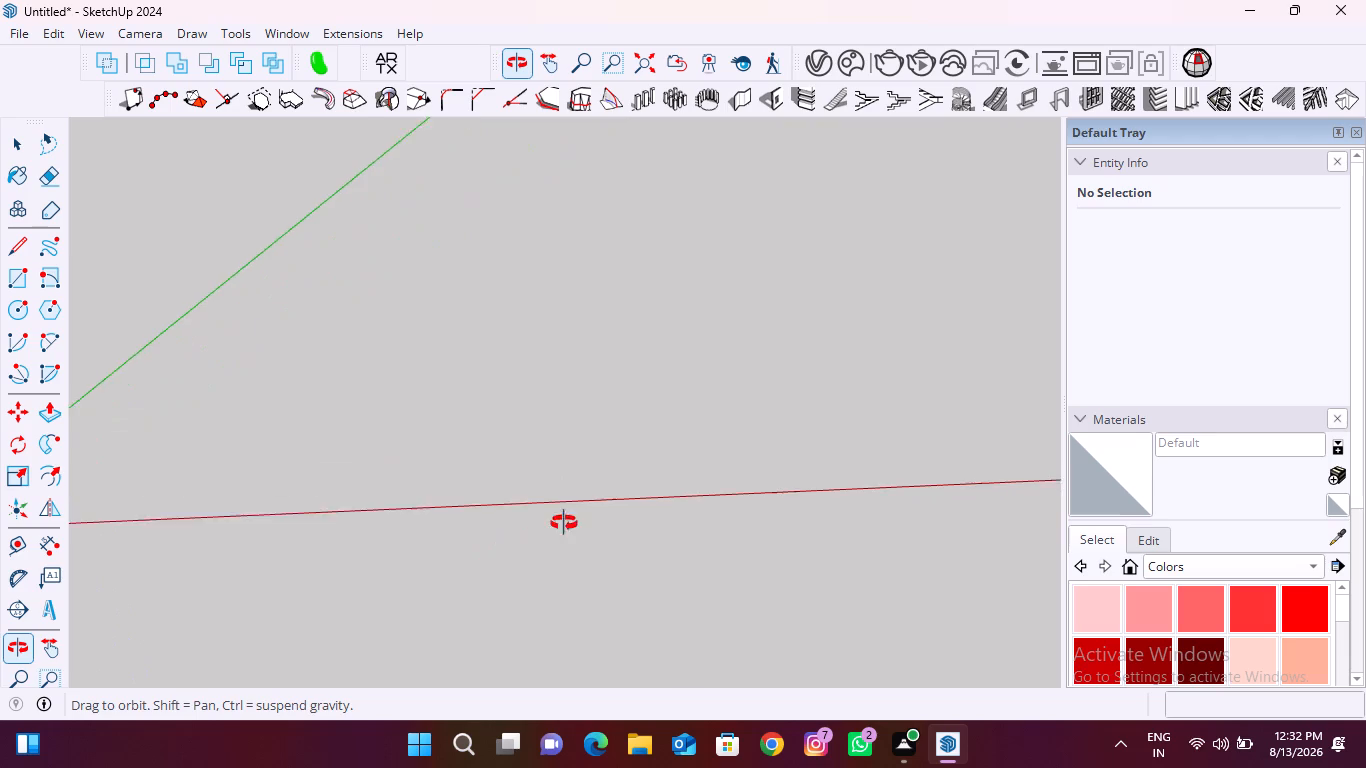
{"action": "middle_click_drag", "start_coordinate": [564, 523], "coordinate": [570, 521]}
{"action": "scroll", "coordinate": [776, 473], "scroll_direction": "down", "scroll_amount": 6}
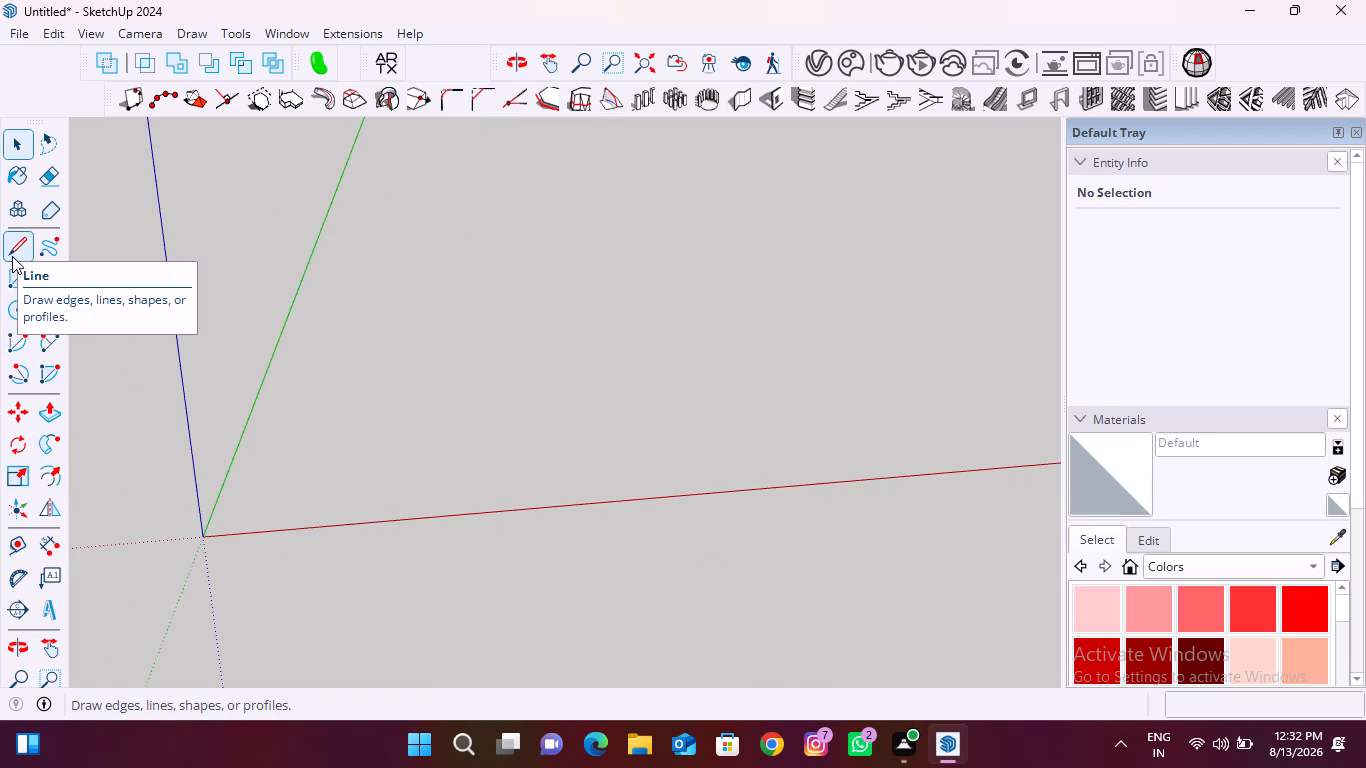
{"action": "left_click", "coordinate": [24, 280]}
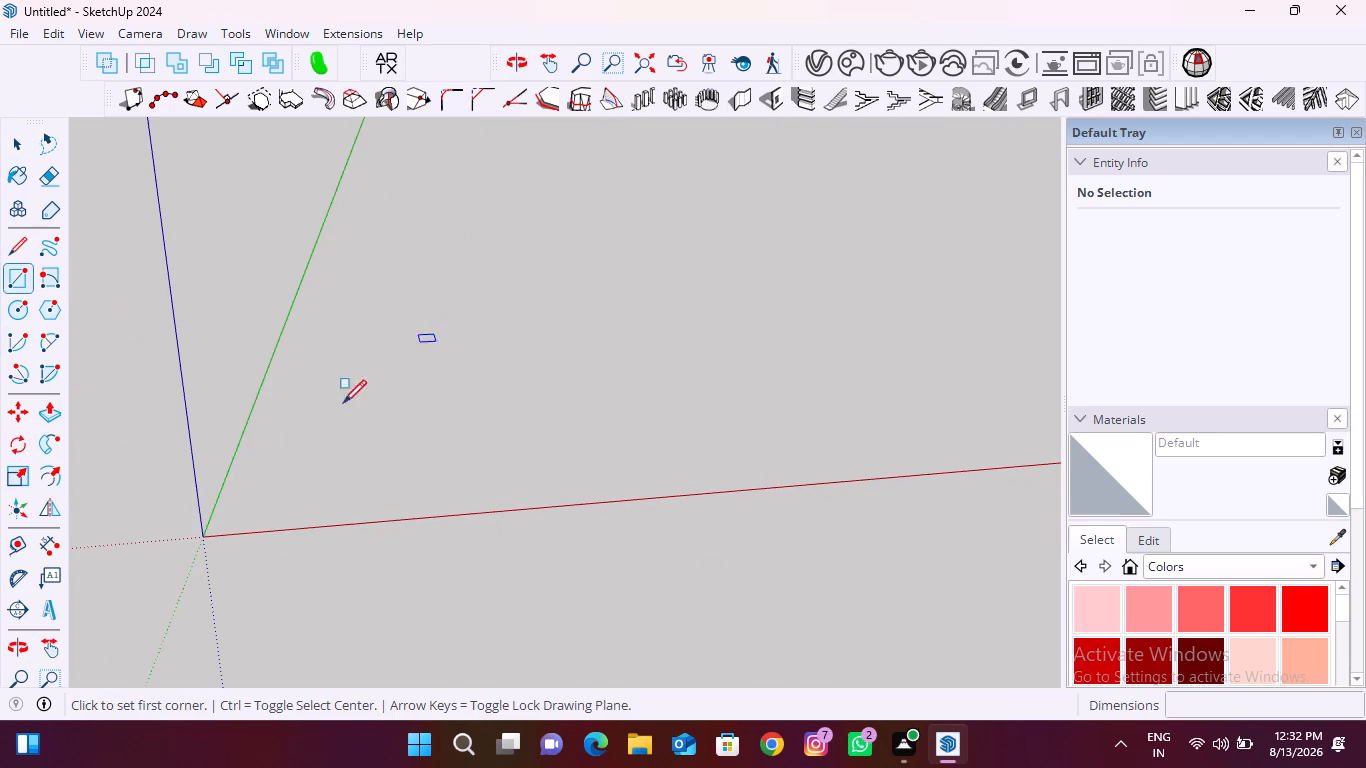
{"action": "left_click", "coordinate": [200, 533]}
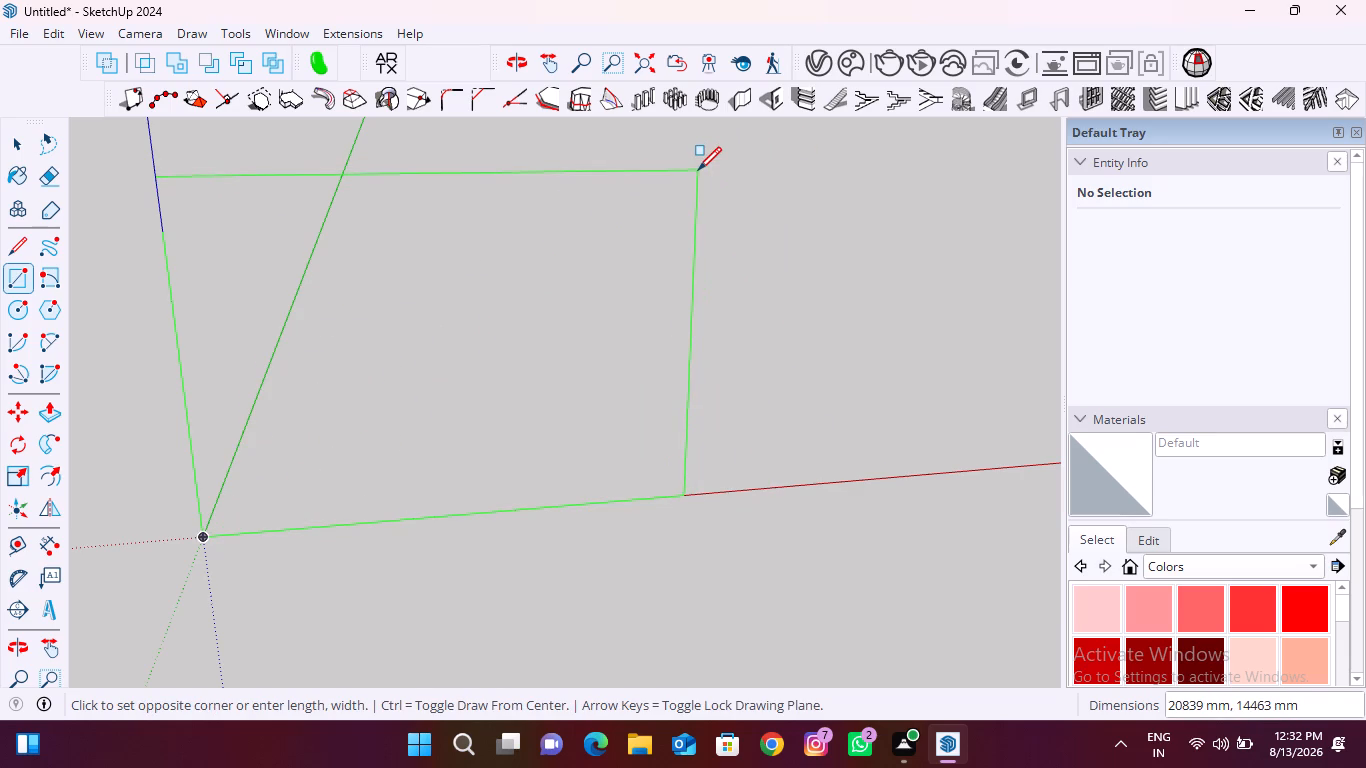
{"action": "key", "text": "Down"}
{"action": "key", "text": "Up"}
{"action": "scroll", "coordinate": [490, 235], "scroll_direction": "down", "scroll_amount": 7}
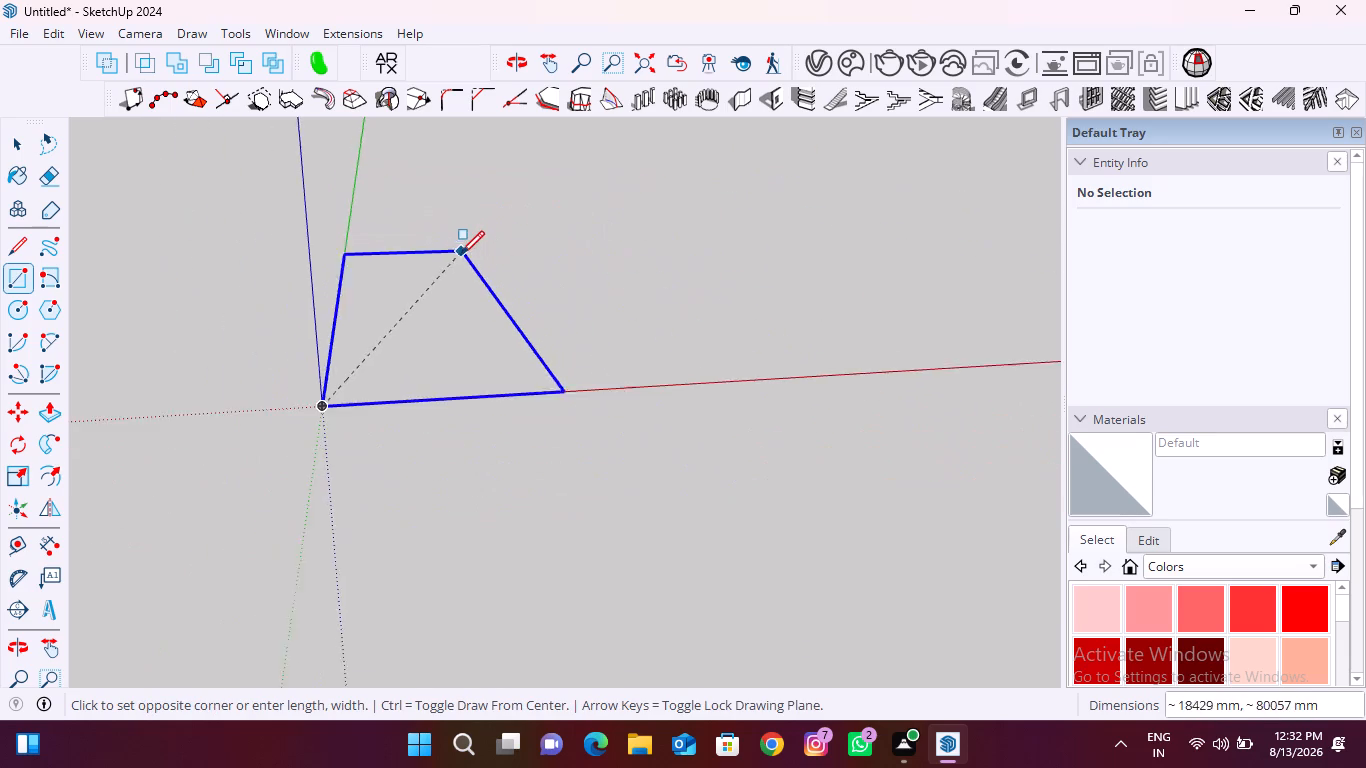
{"action": "scroll", "coordinate": [461, 254], "scroll_direction": "down", "scroll_amount": 8}
{"action": "middle_click_drag", "start_coordinate": [493, 262], "coordinate": [462, 371]}
{"action": "scroll", "coordinate": [387, 412], "scroll_direction": "down", "scroll_amount": 9}
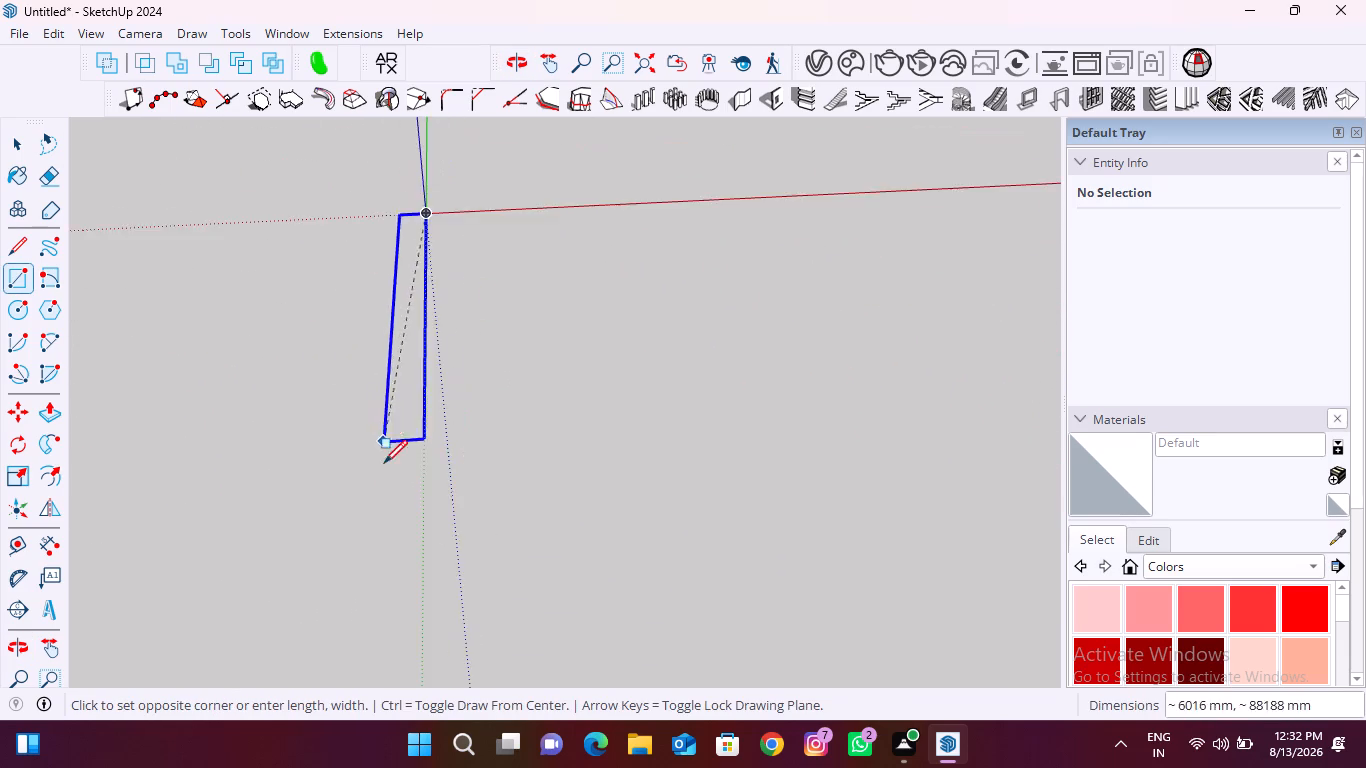
{"action": "scroll", "coordinate": [384, 463], "scroll_direction": "down", "scroll_amount": 7}
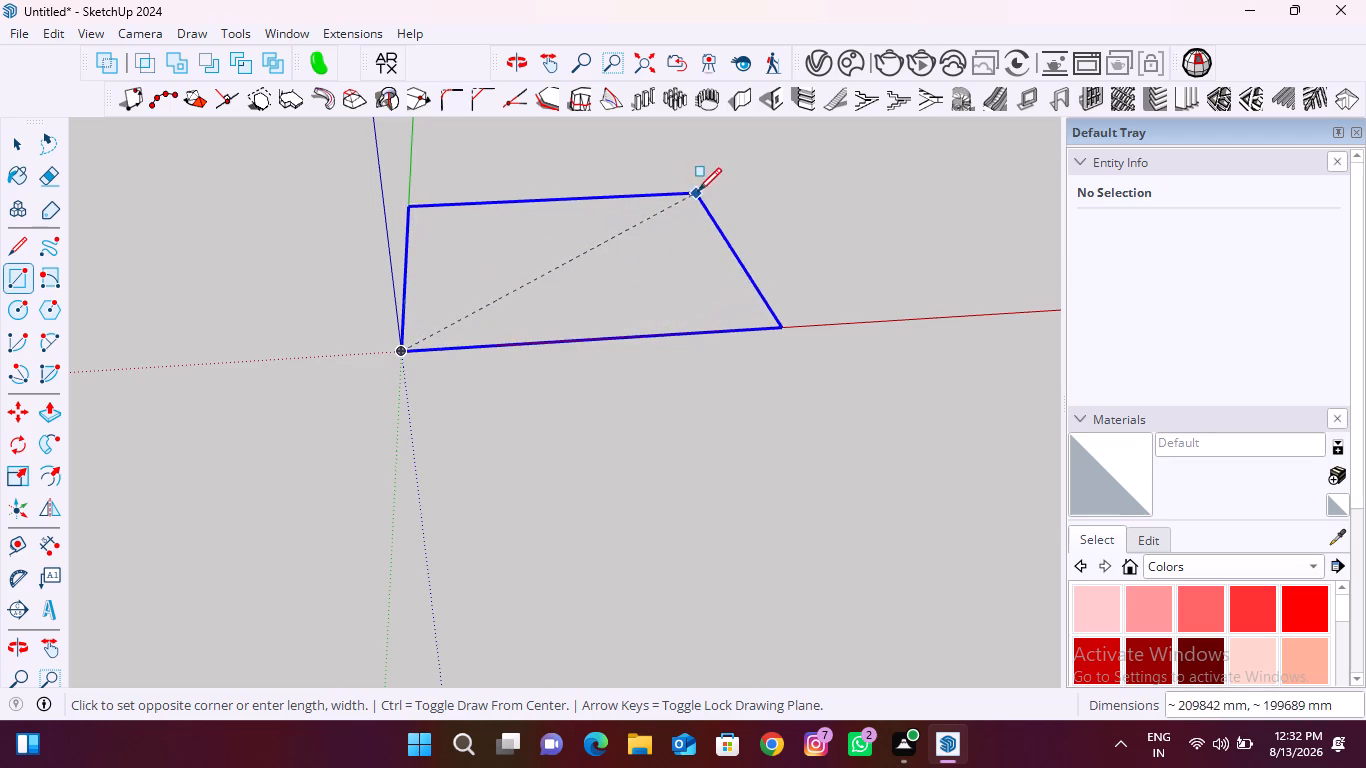
{"action": "left_click", "coordinate": [725, 171]}
{"action": "key", "text": "space"}
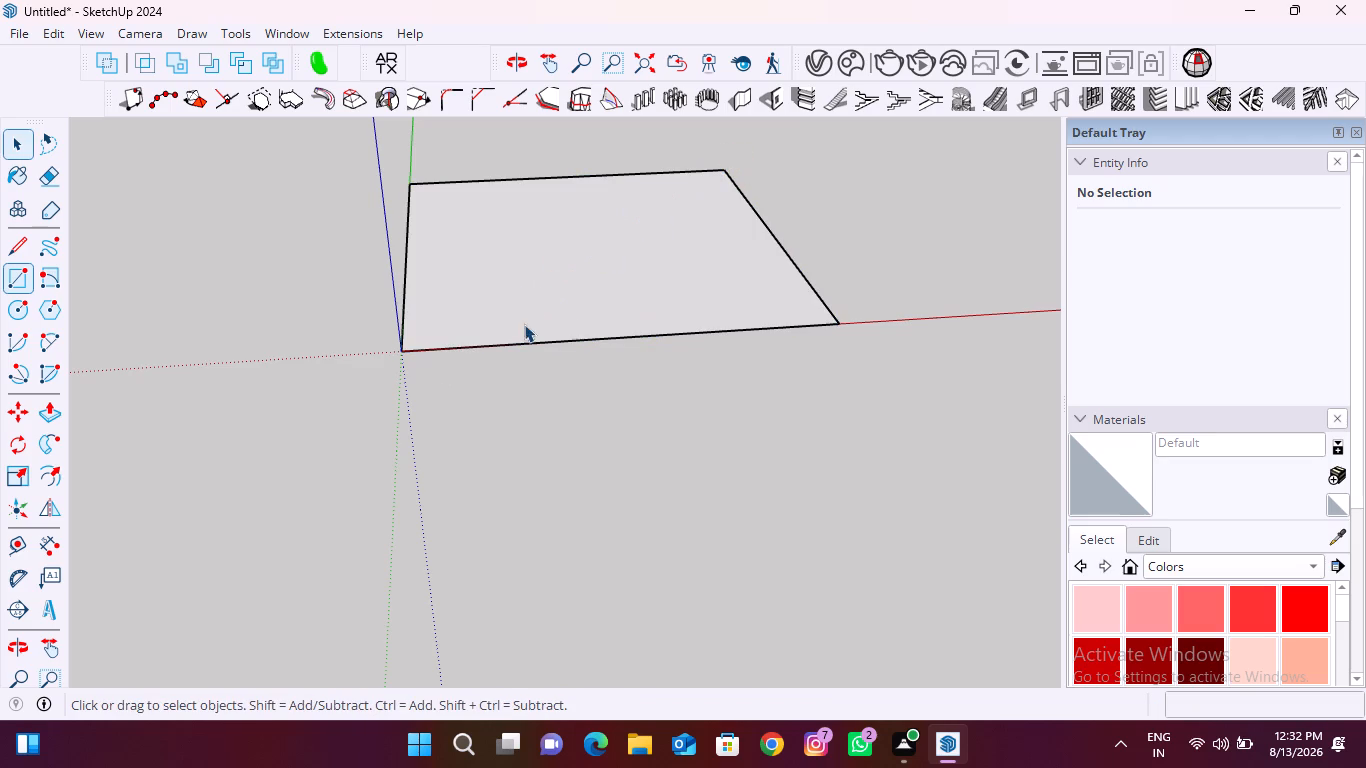
Draw a 3148 mm line parallel to the red axis, starting on the rectangle's green-axis edge near the origin and running into the face.
{"action": "middle_click_drag", "start_coordinate": [360, 313], "coordinate": [378, 201]}
{"action": "middle_click_drag", "start_coordinate": [495, 338], "coordinate": [494, 245]}
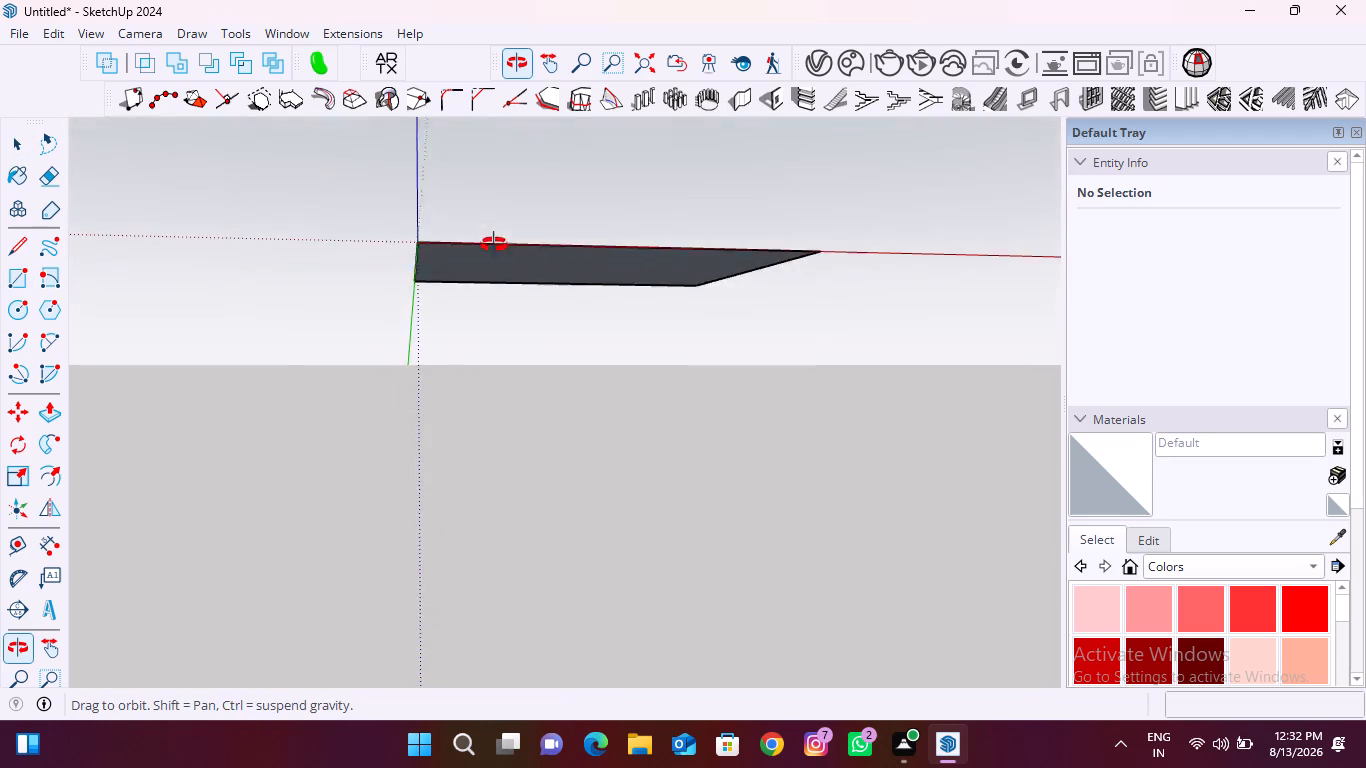
{"action": "middle_click_drag", "start_coordinate": [494, 245], "coordinate": [417, 369]}
{"action": "scroll", "coordinate": [337, 430], "scroll_direction": "down", "scroll_amount": 10}
{"action": "scroll", "coordinate": [358, 327], "scroll_direction": "up", "scroll_amount": 7}
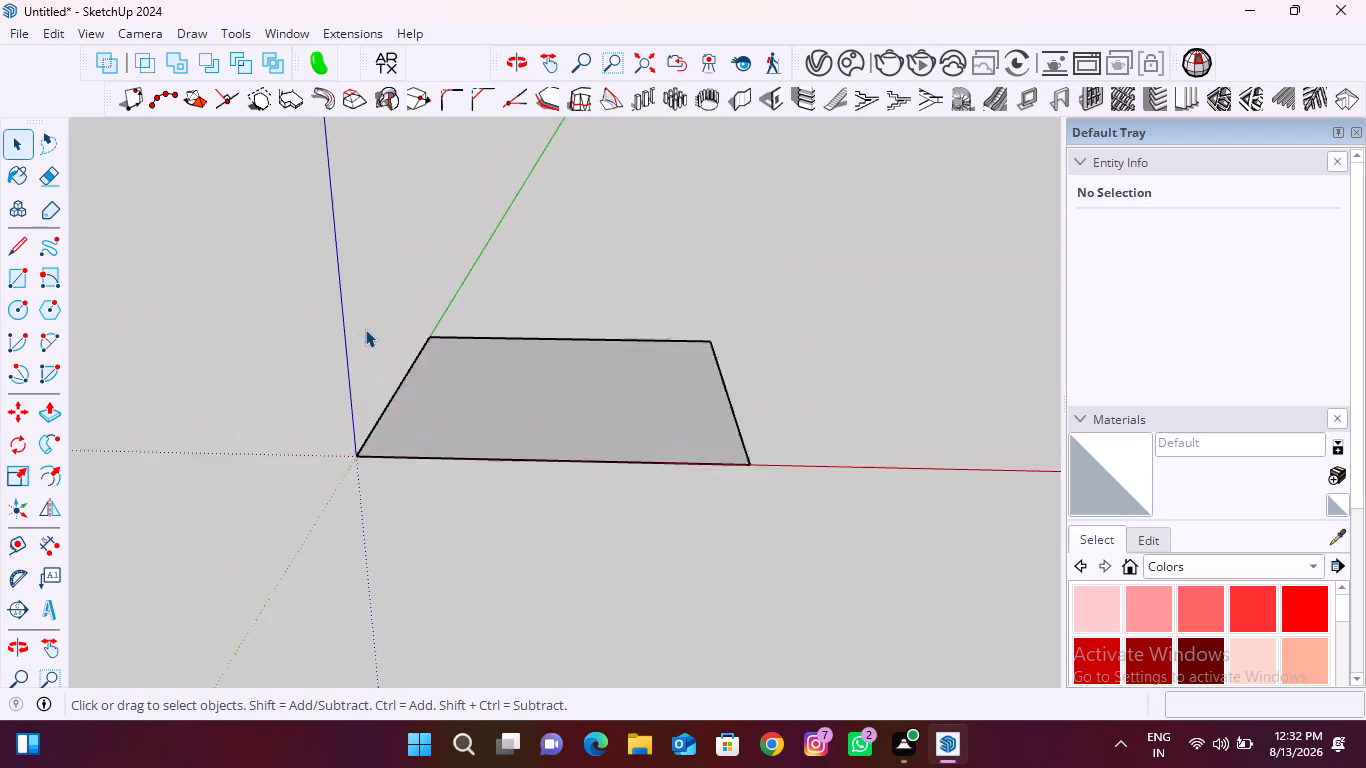
{"action": "scroll", "coordinate": [365, 329], "scroll_direction": "up", "scroll_amount": 5}
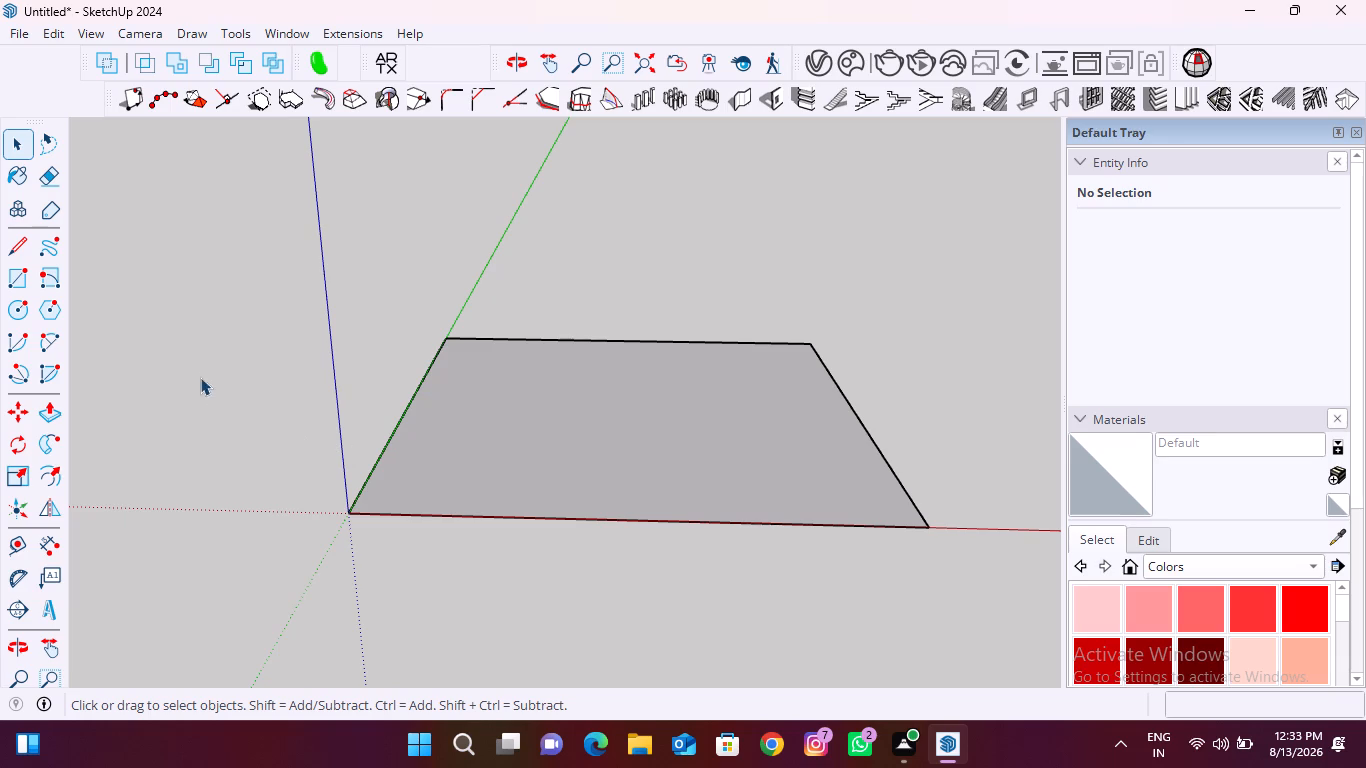
{"action": "left_click", "coordinate": [24, 246]}
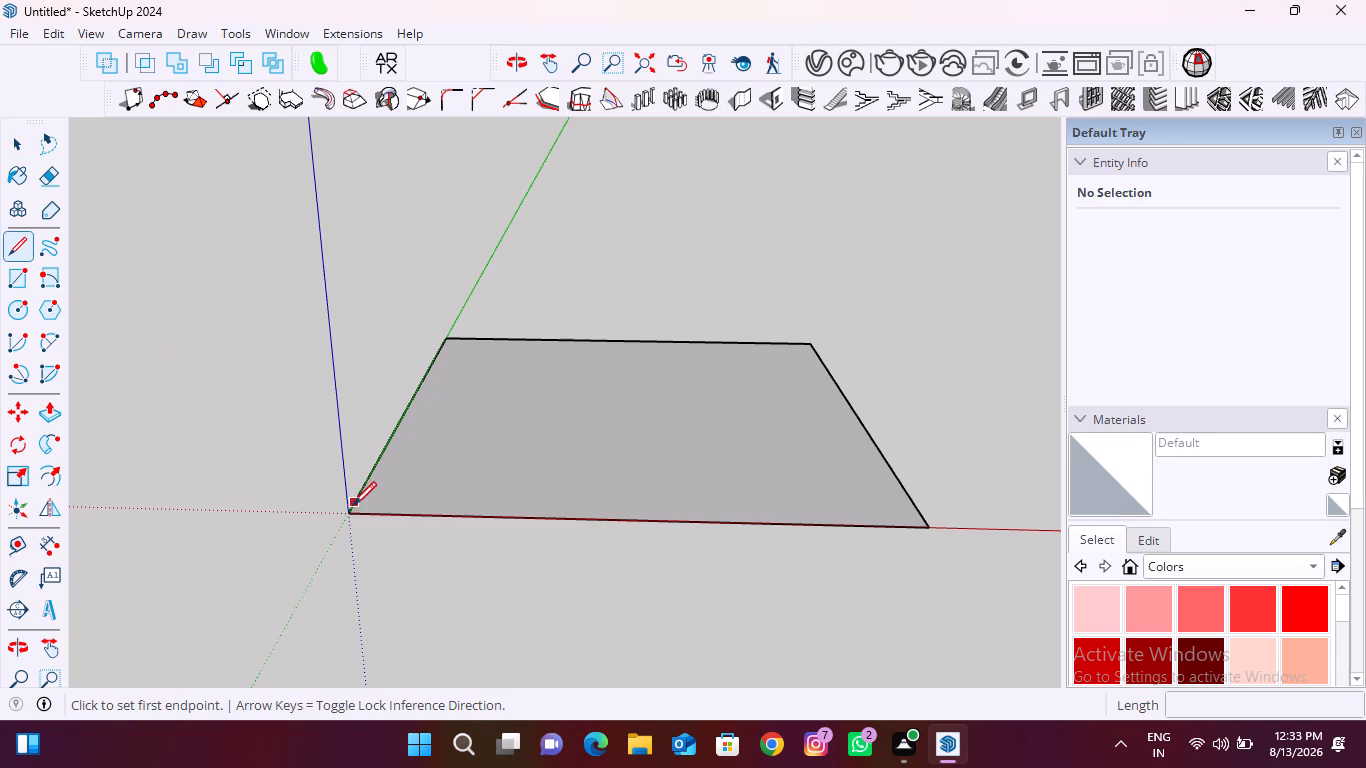
{"action": "left_click", "coordinate": [368, 487]}
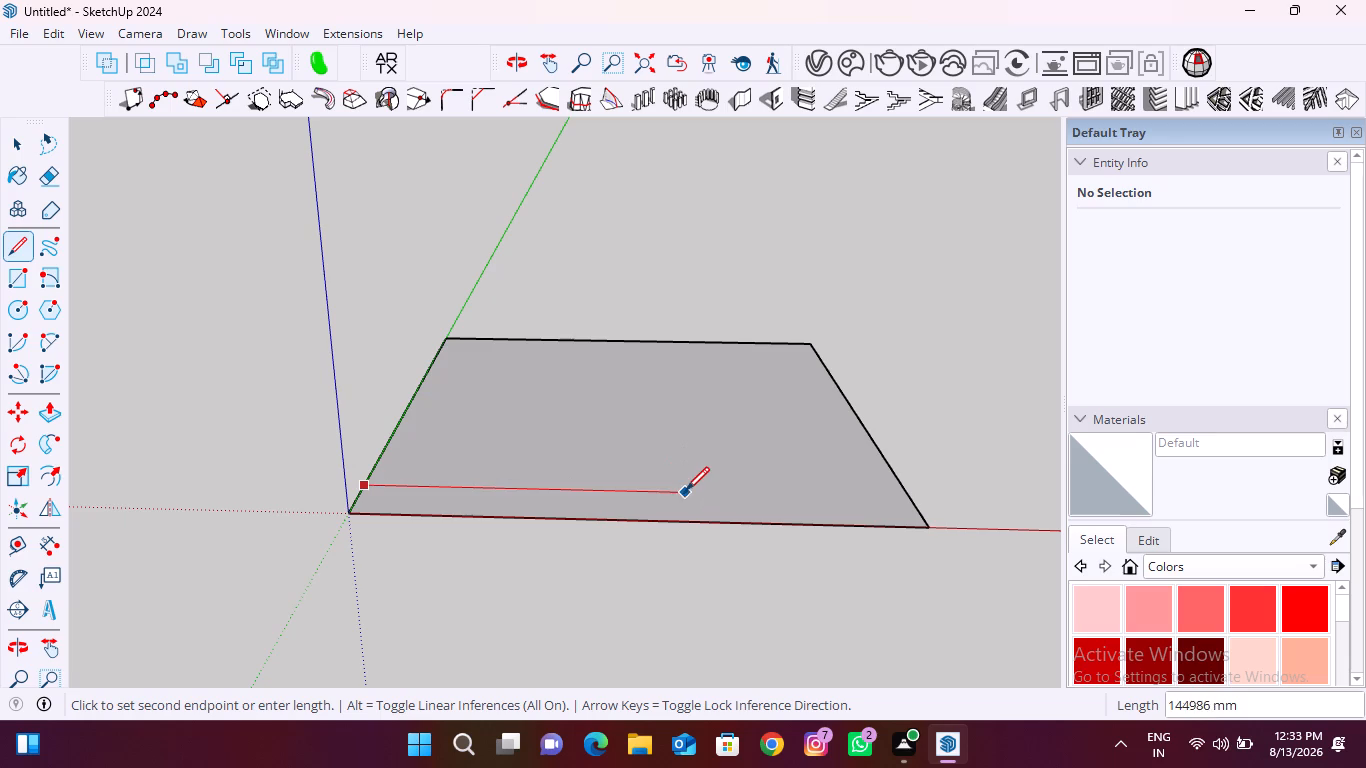
{"action": "type", "text": "3148"}
{"action": "type", "text": "mm"}
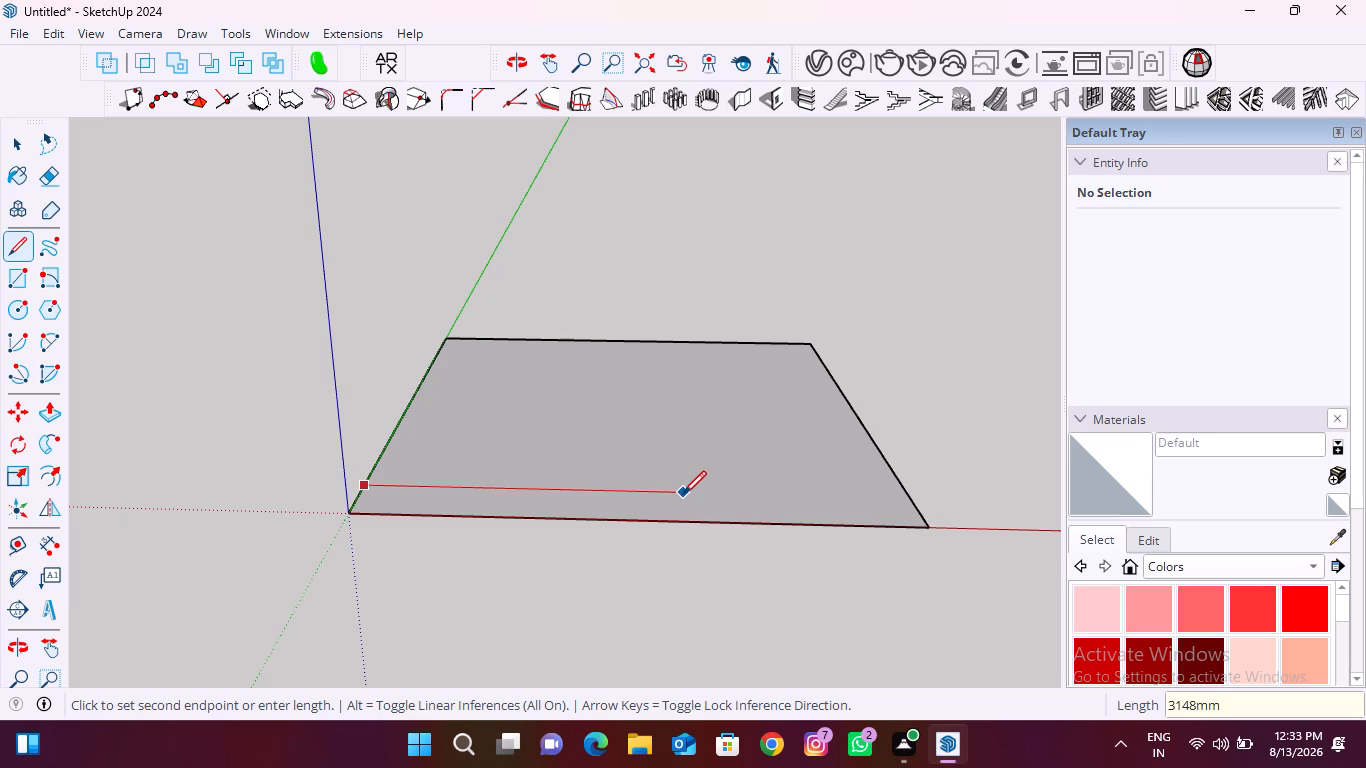
{"action": "key", "text": "Return"}
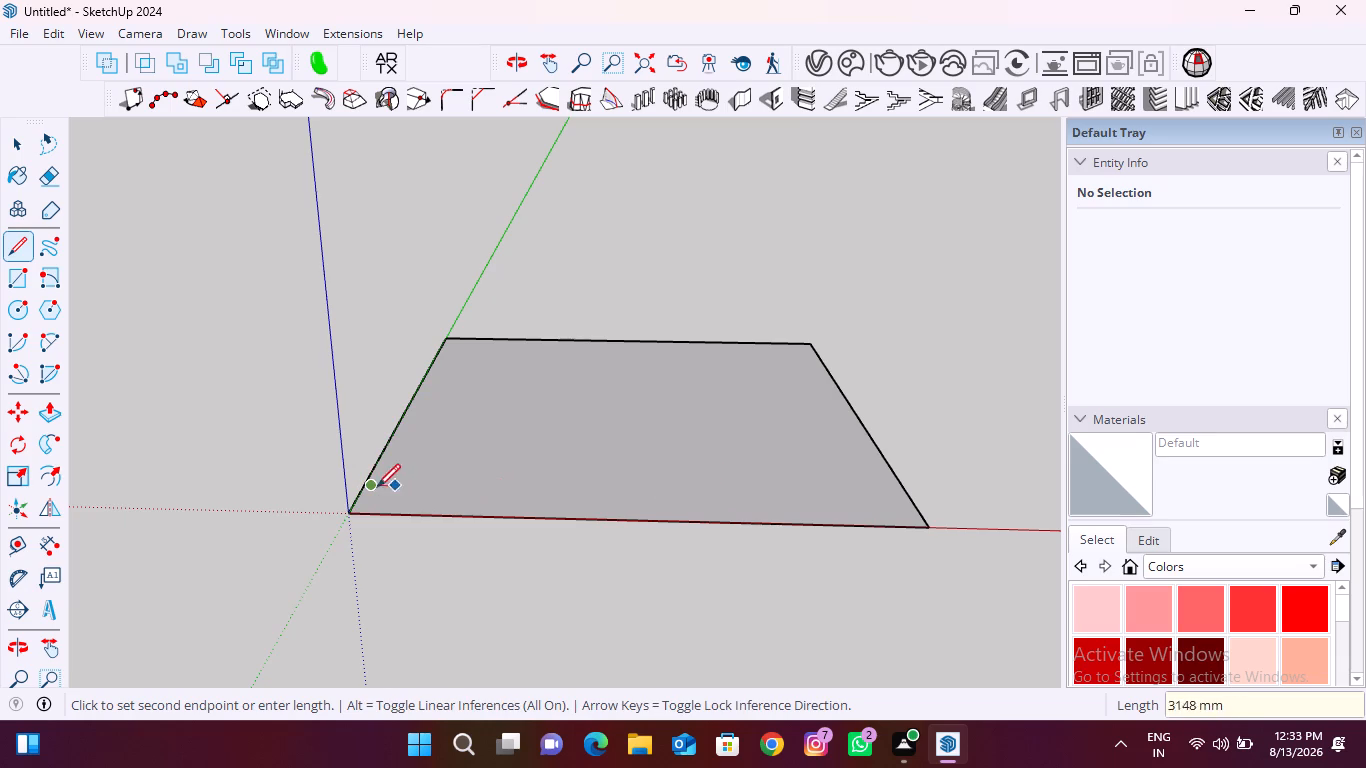
{"action": "scroll", "coordinate": [348, 478], "scroll_direction": "up", "scroll_amount": 20}
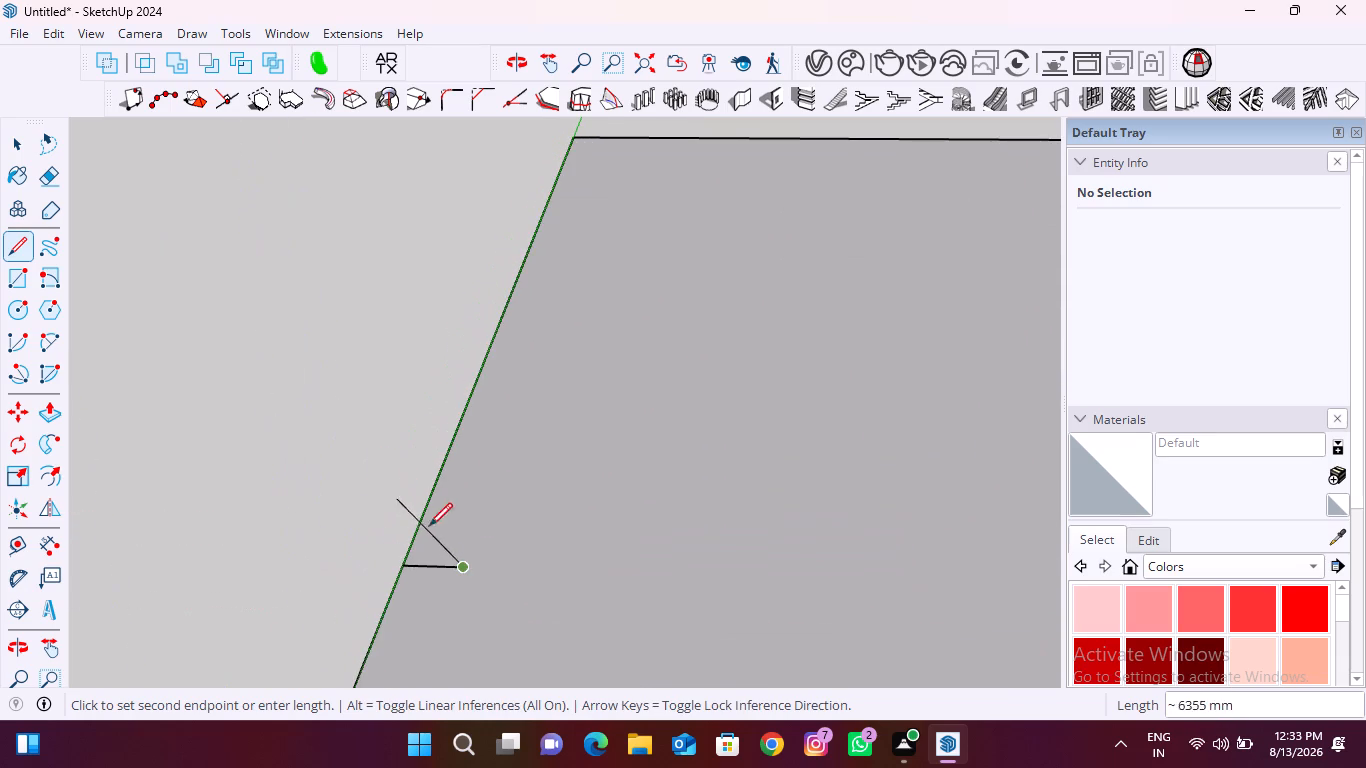
{"action": "scroll", "coordinate": [456, 553], "scroll_direction": "up", "scroll_amount": 9}
{"action": "key", "text": "space"}
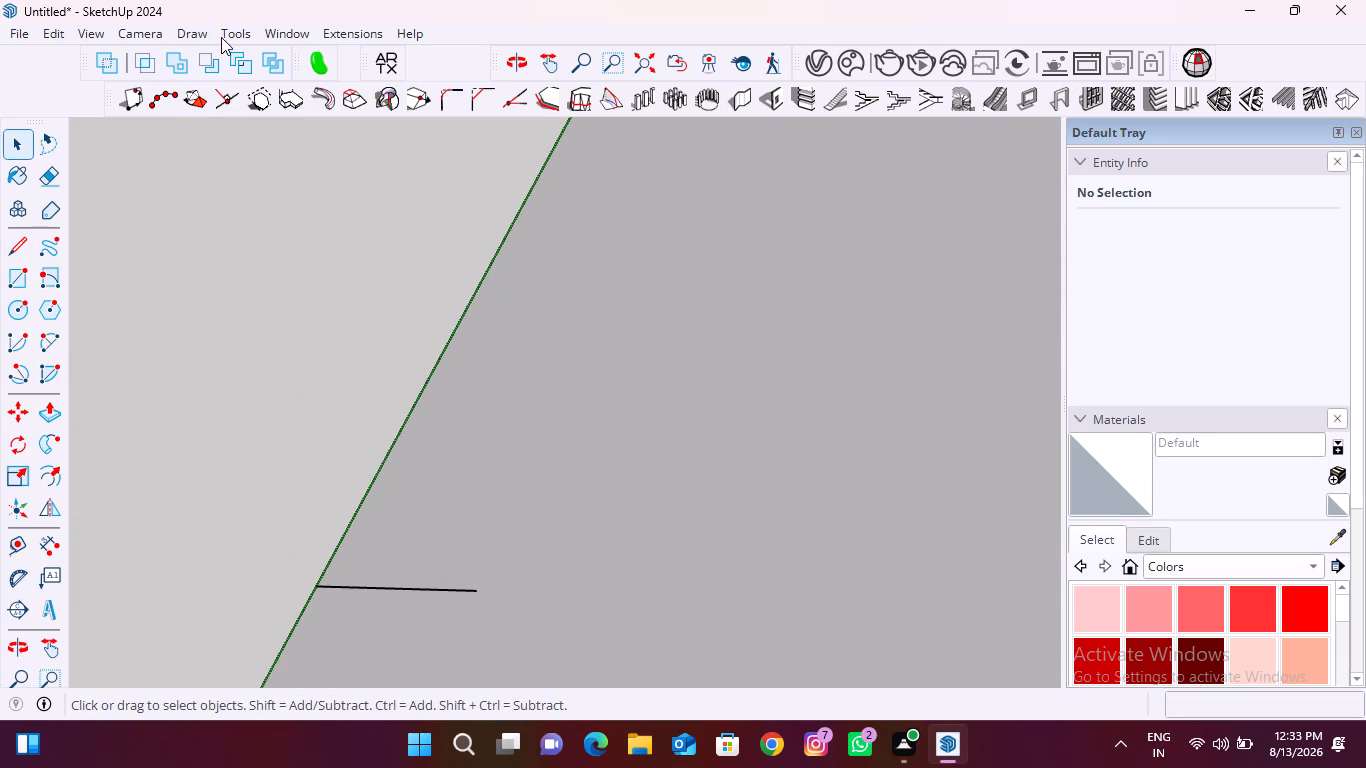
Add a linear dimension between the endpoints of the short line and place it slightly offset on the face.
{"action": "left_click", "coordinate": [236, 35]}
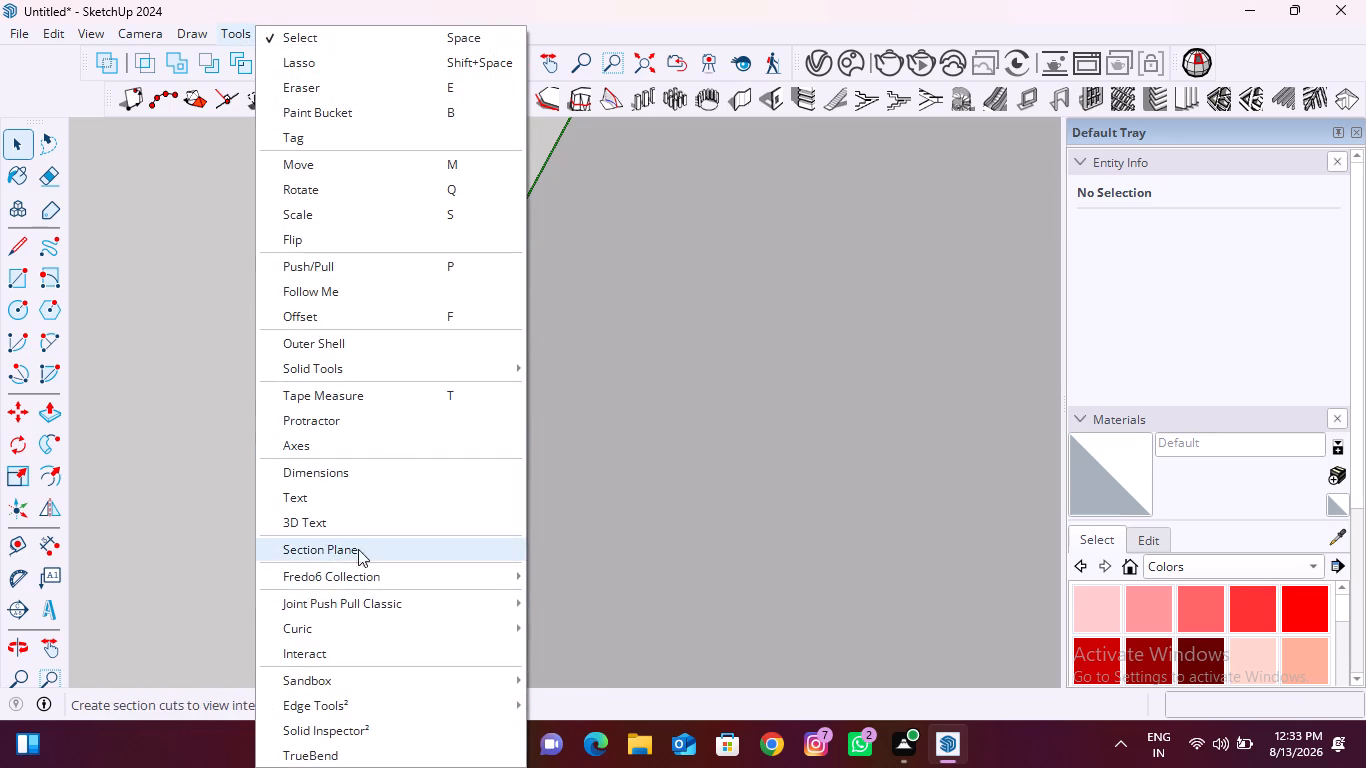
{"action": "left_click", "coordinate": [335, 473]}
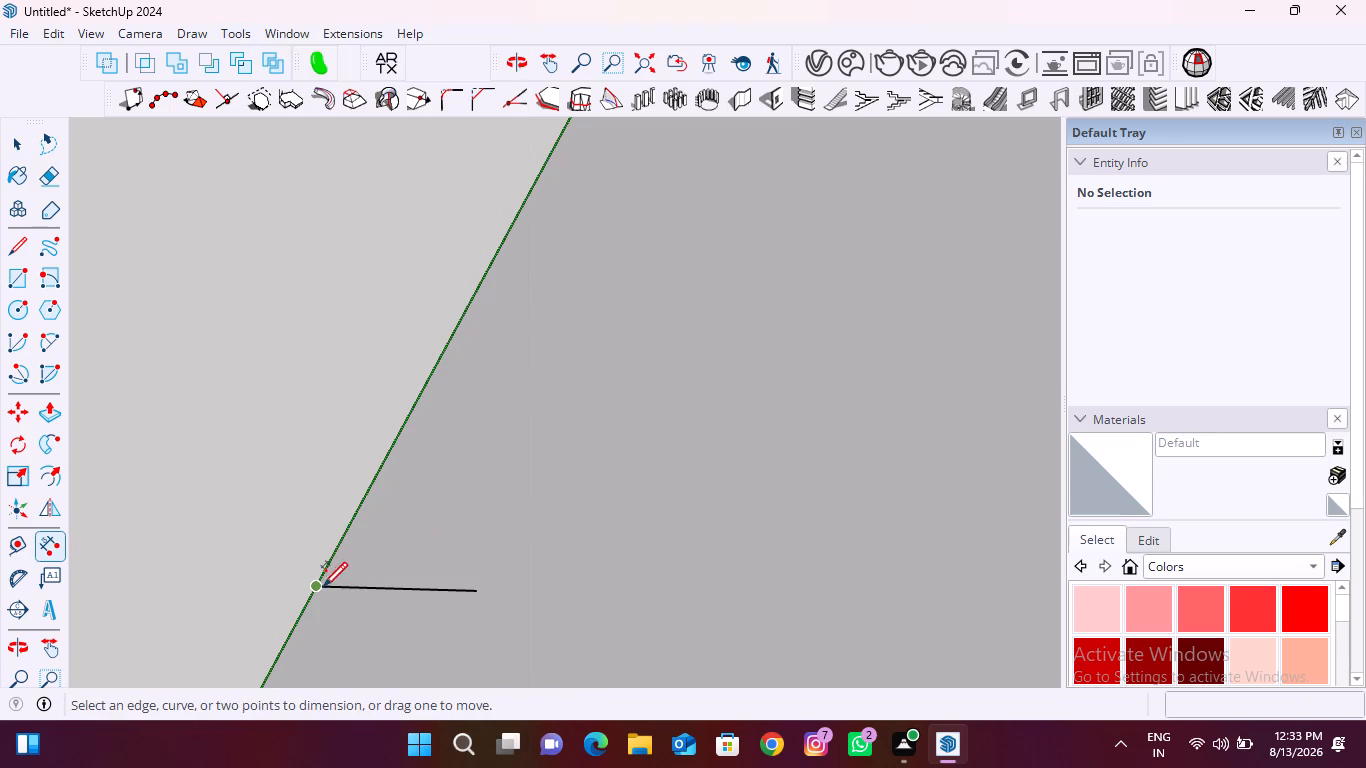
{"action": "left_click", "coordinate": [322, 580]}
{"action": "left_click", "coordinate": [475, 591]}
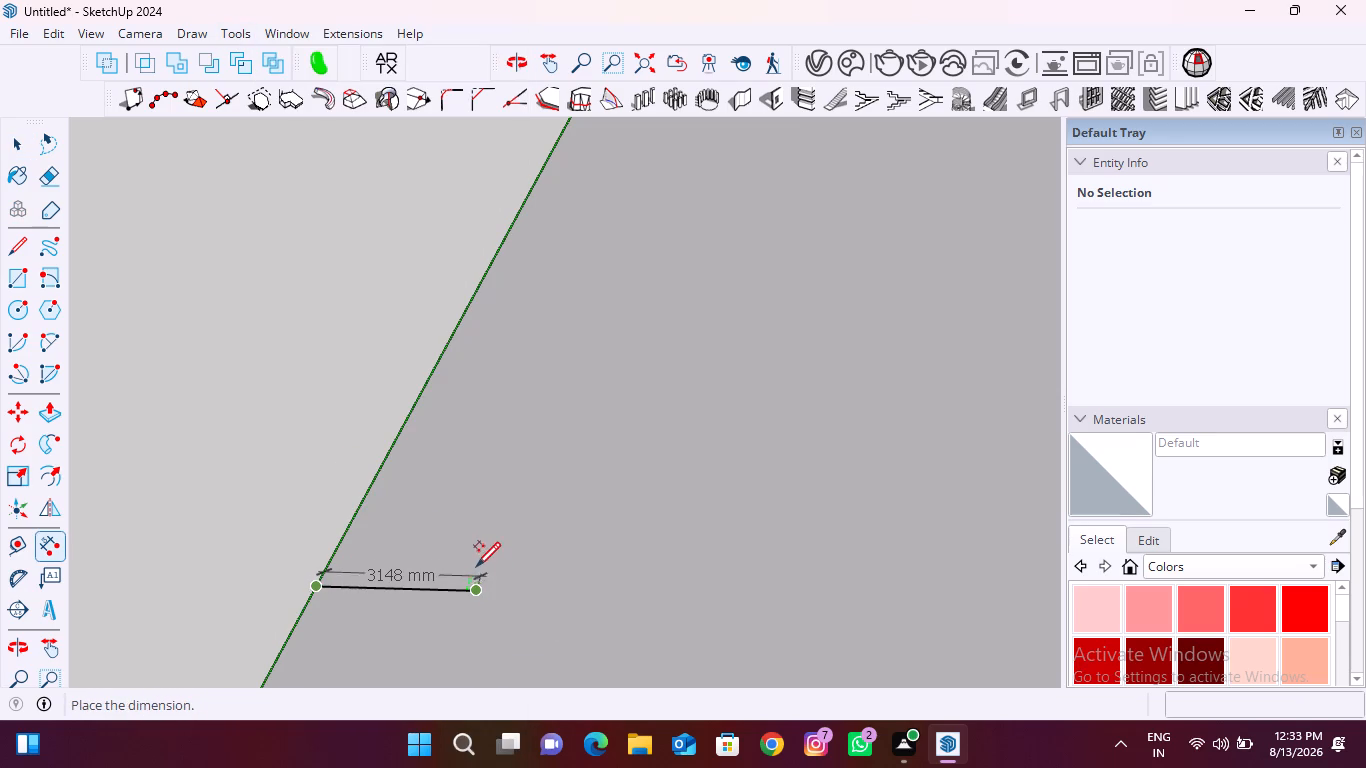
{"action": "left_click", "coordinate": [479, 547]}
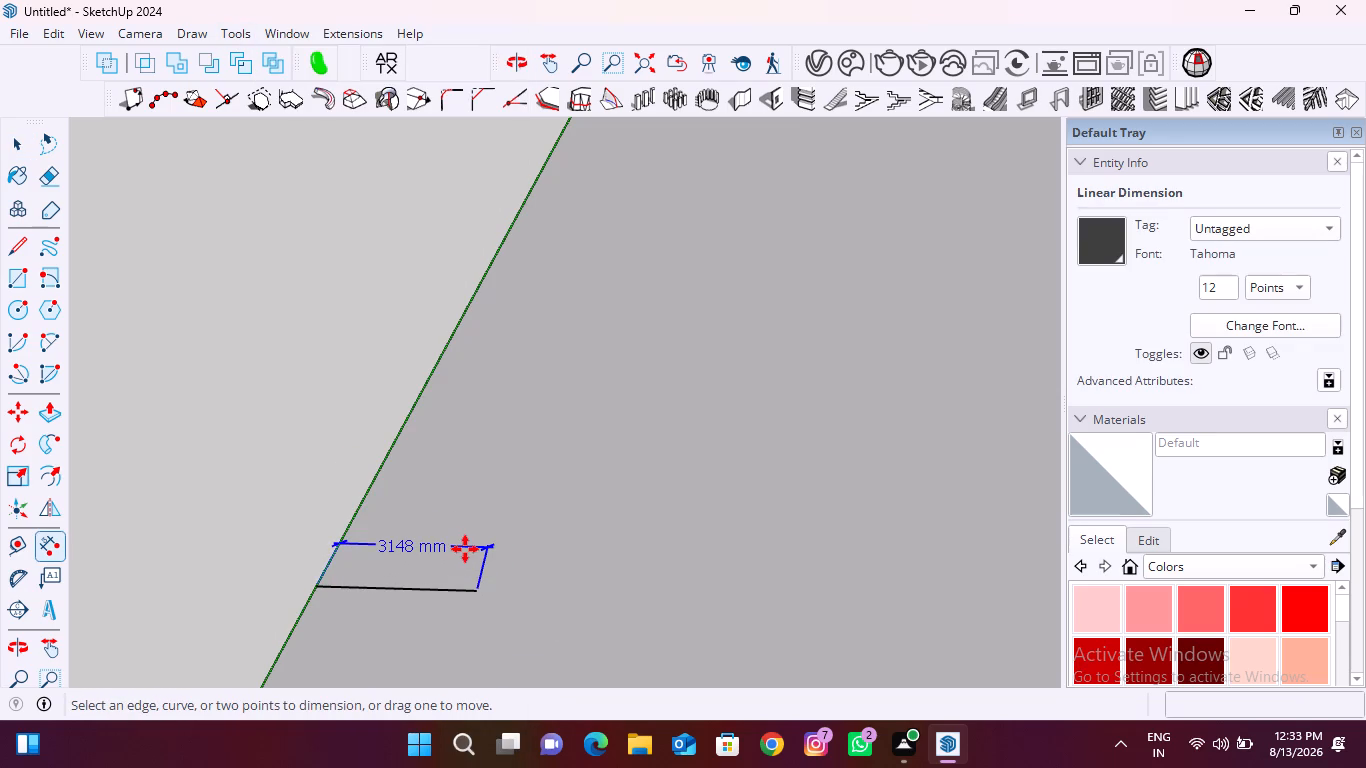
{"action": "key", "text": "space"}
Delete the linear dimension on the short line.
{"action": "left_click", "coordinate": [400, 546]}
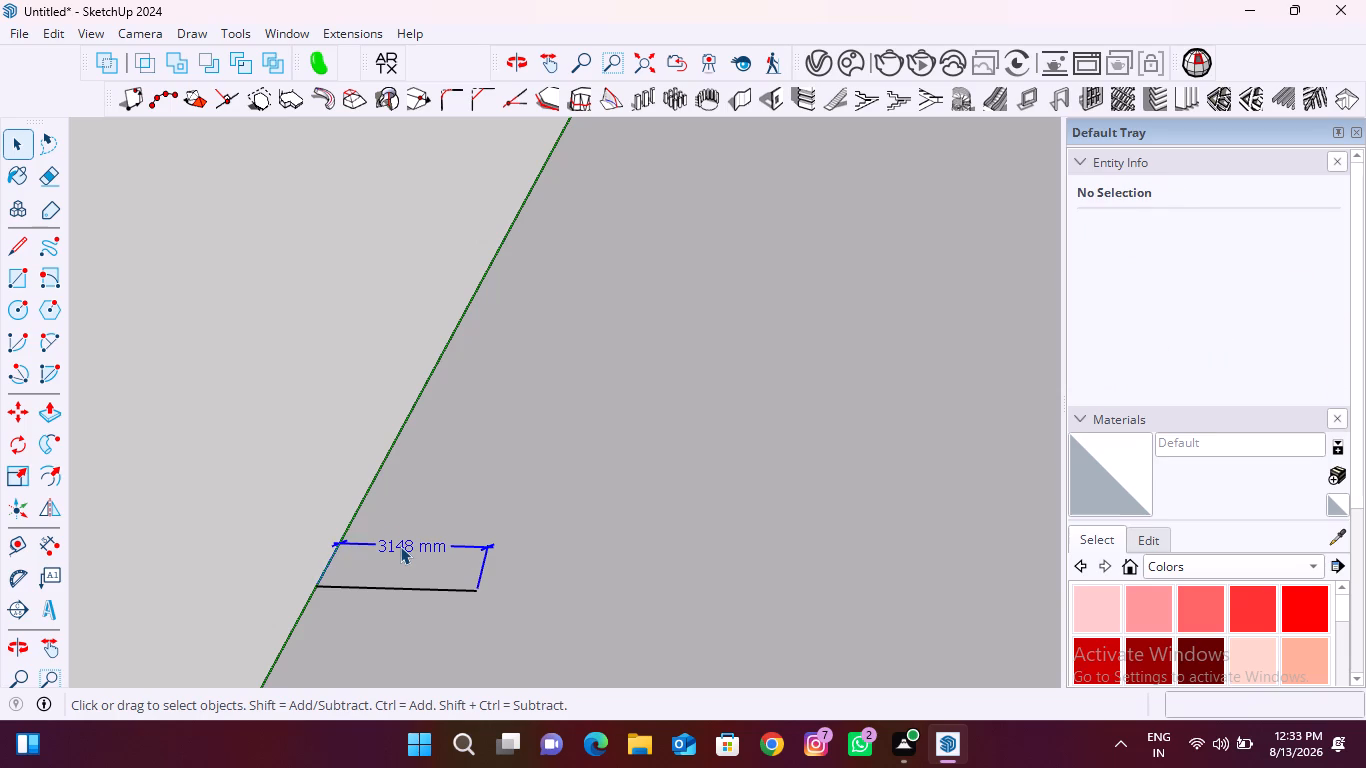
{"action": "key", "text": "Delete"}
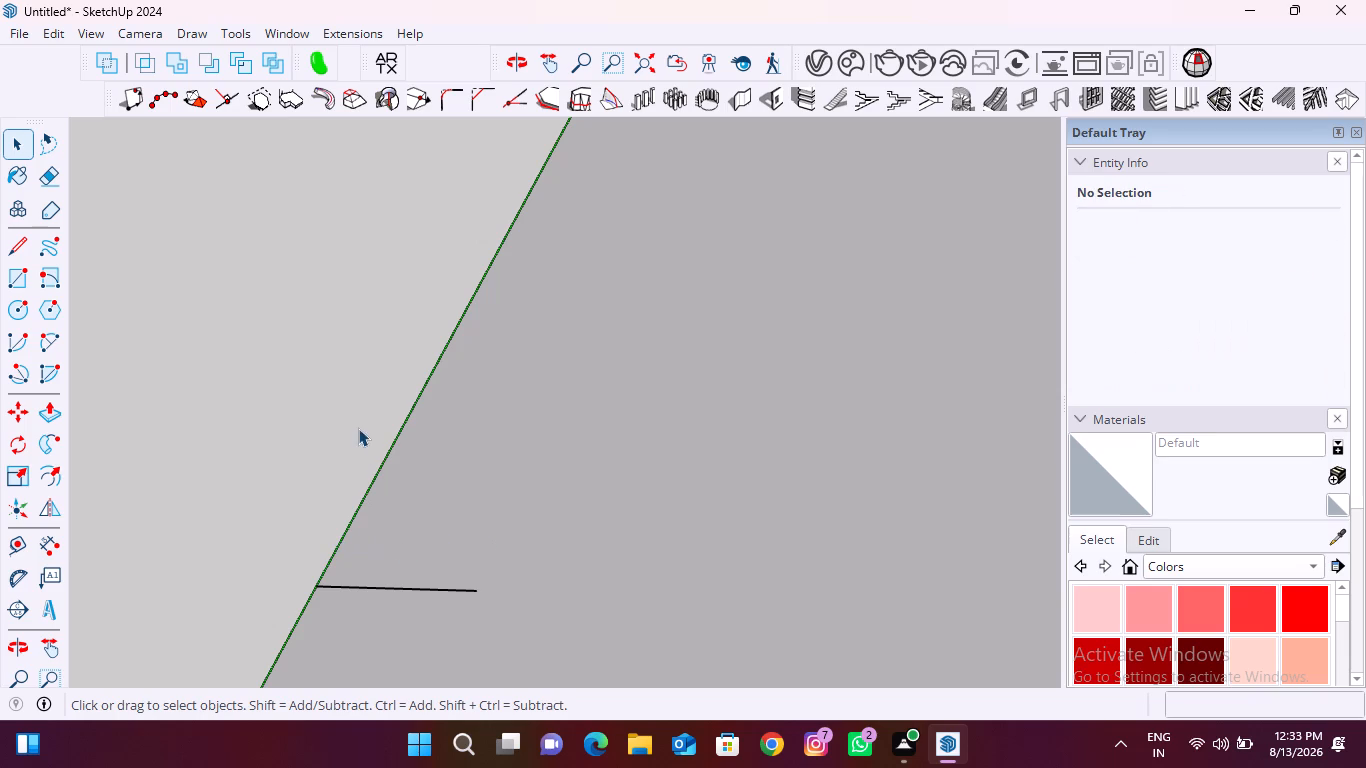
Start the Line tool to draw another edge near the short line on the rectangle's green-axis edge.
{"action": "scroll", "coordinate": [358, 428], "scroll_direction": "down", "scroll_amount": 11}
{"action": "scroll", "coordinate": [364, 453], "scroll_direction": "up", "scroll_amount": 1}
{"action": "scroll", "coordinate": [379, 427], "scroll_direction": "down", "scroll_amount": 4}
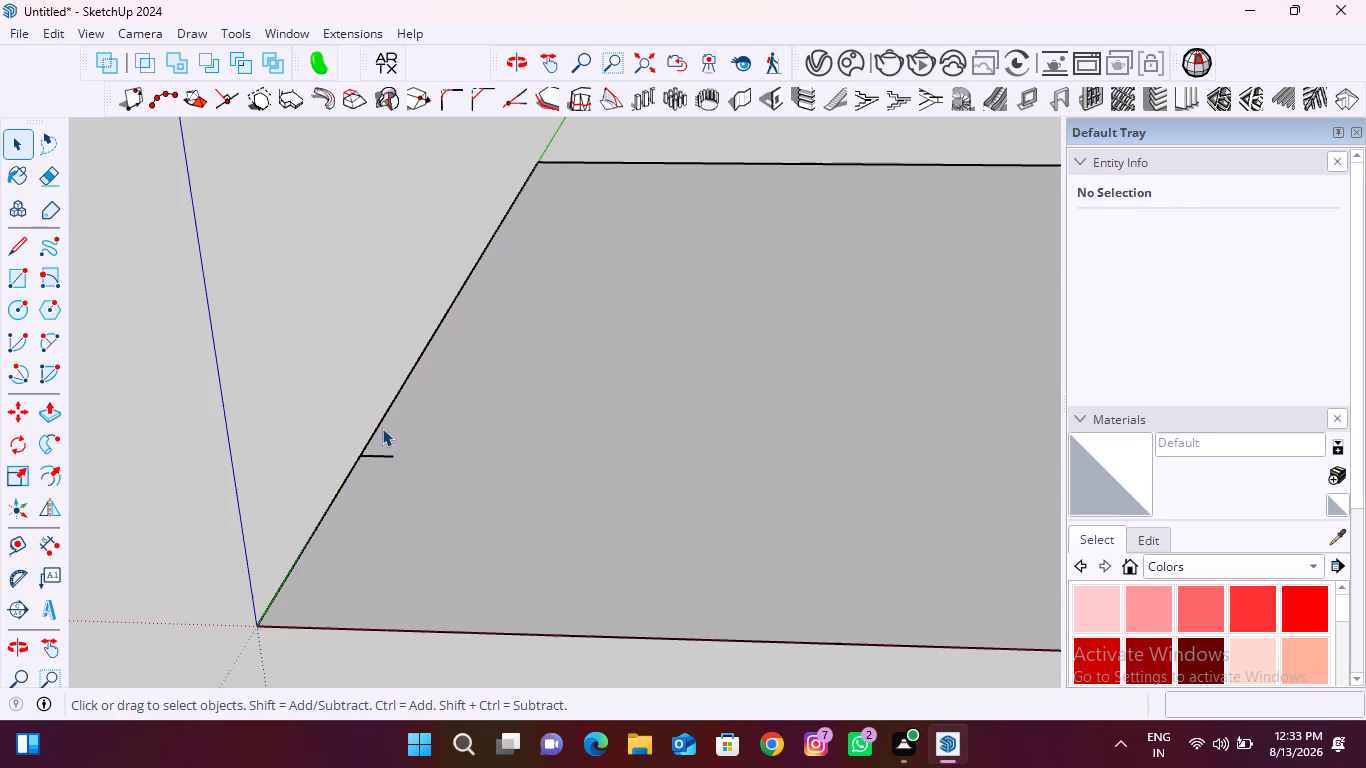
{"action": "scroll", "coordinate": [349, 433], "scroll_direction": "up", "scroll_amount": 7}
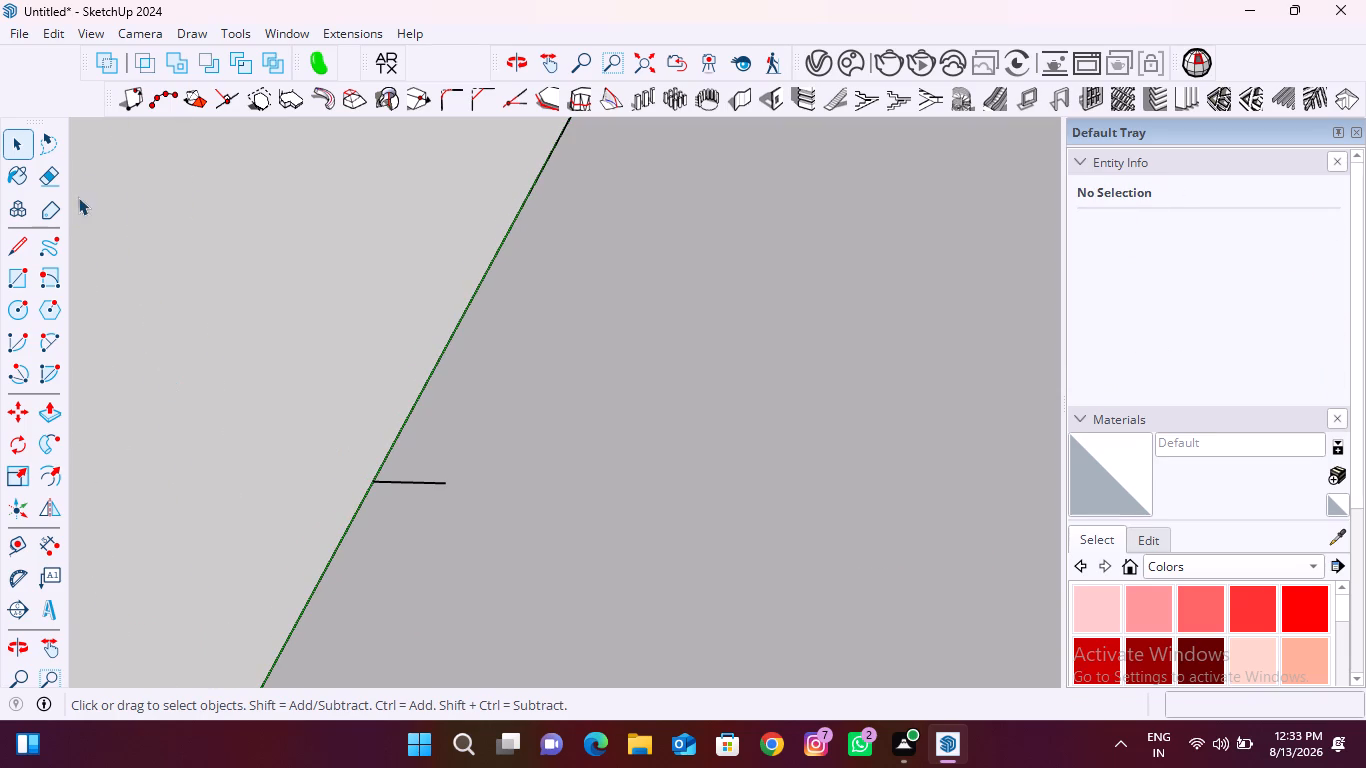
{"action": "left_click", "coordinate": [16, 255]}
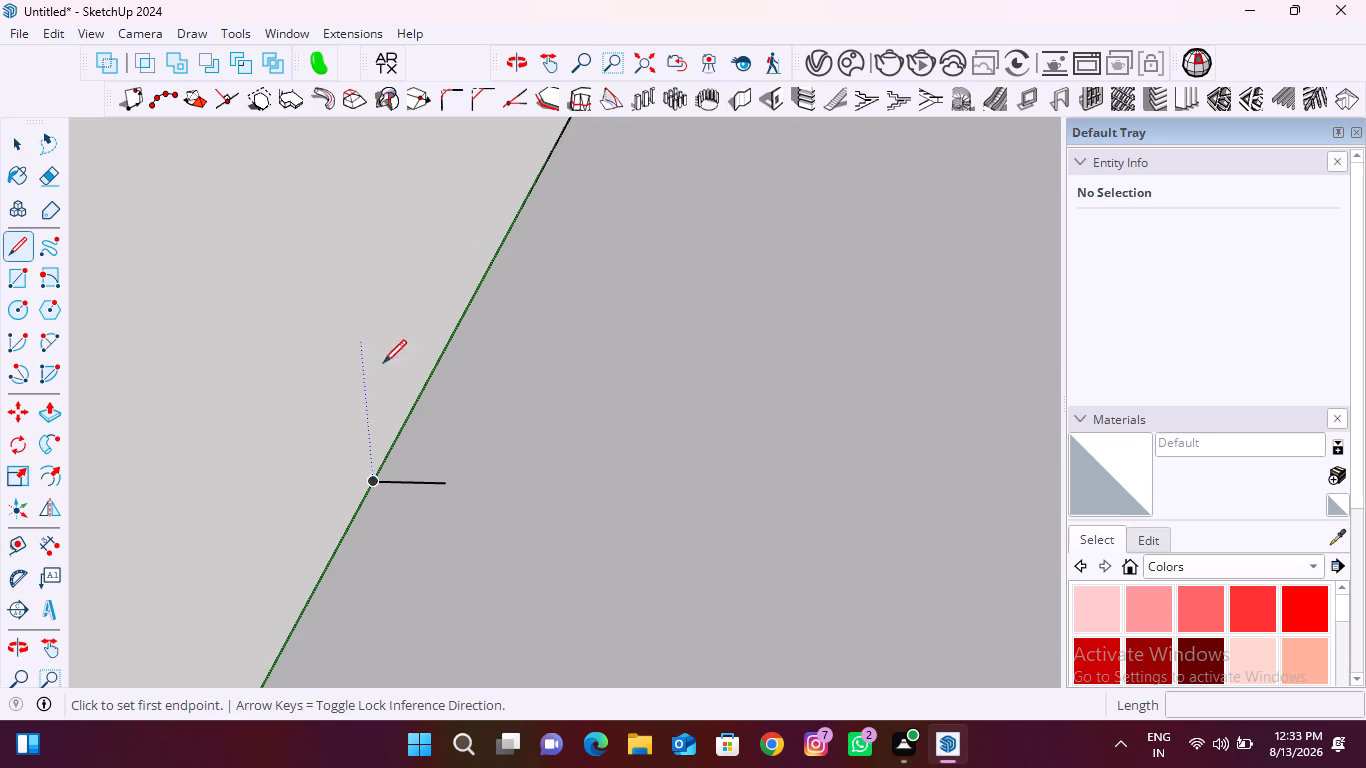
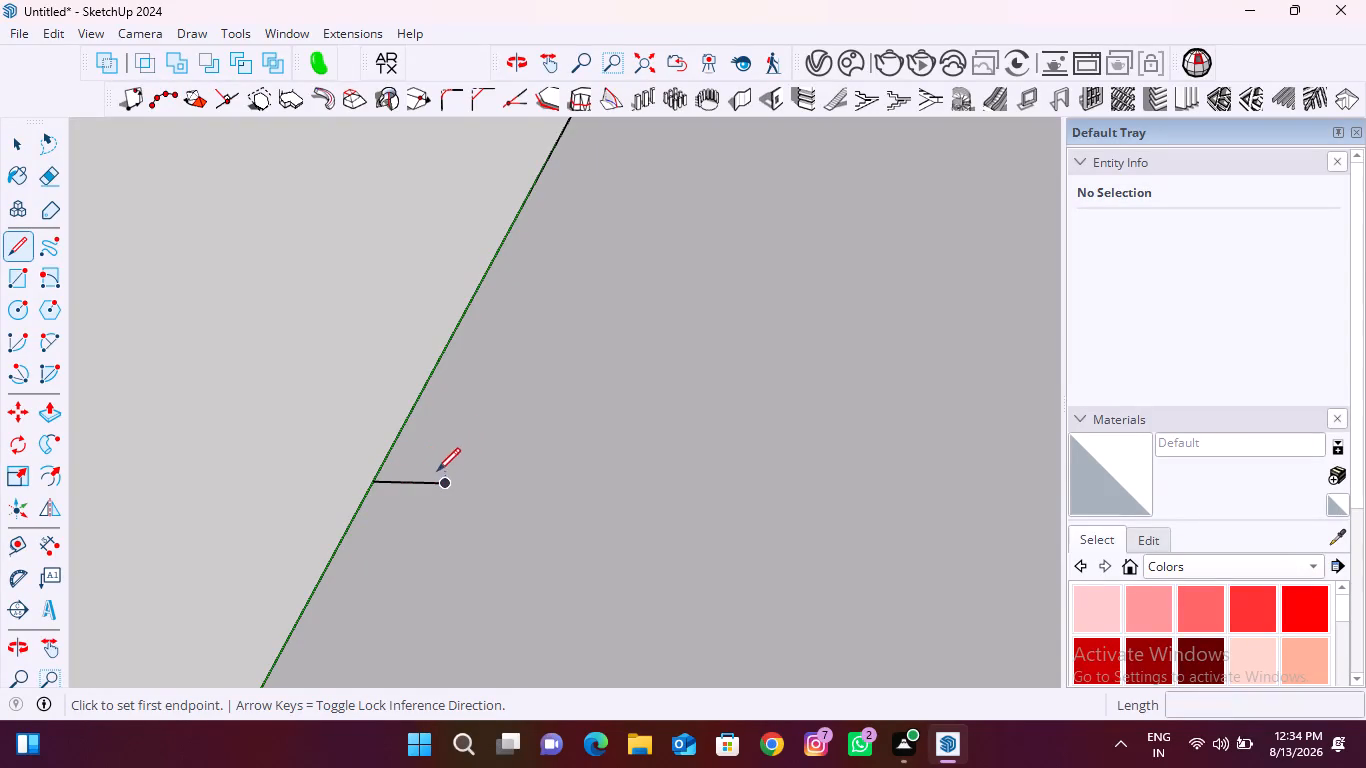
Draw a 3553 mm line along the green-axis direction from the short line's free end and close the outline back onto the large rectangle's edge.
{"action": "left_click", "coordinate": [450, 481]}
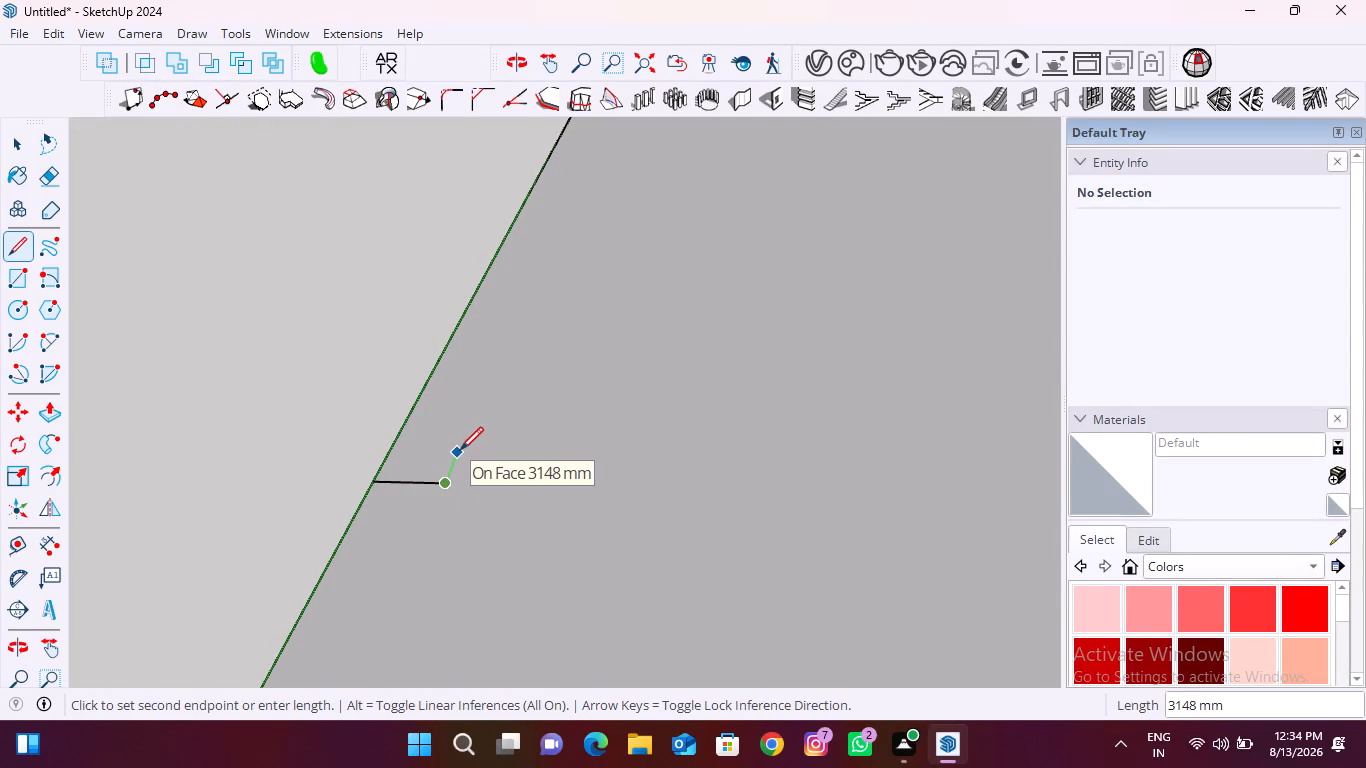
{"action": "type", "text": "3553"}
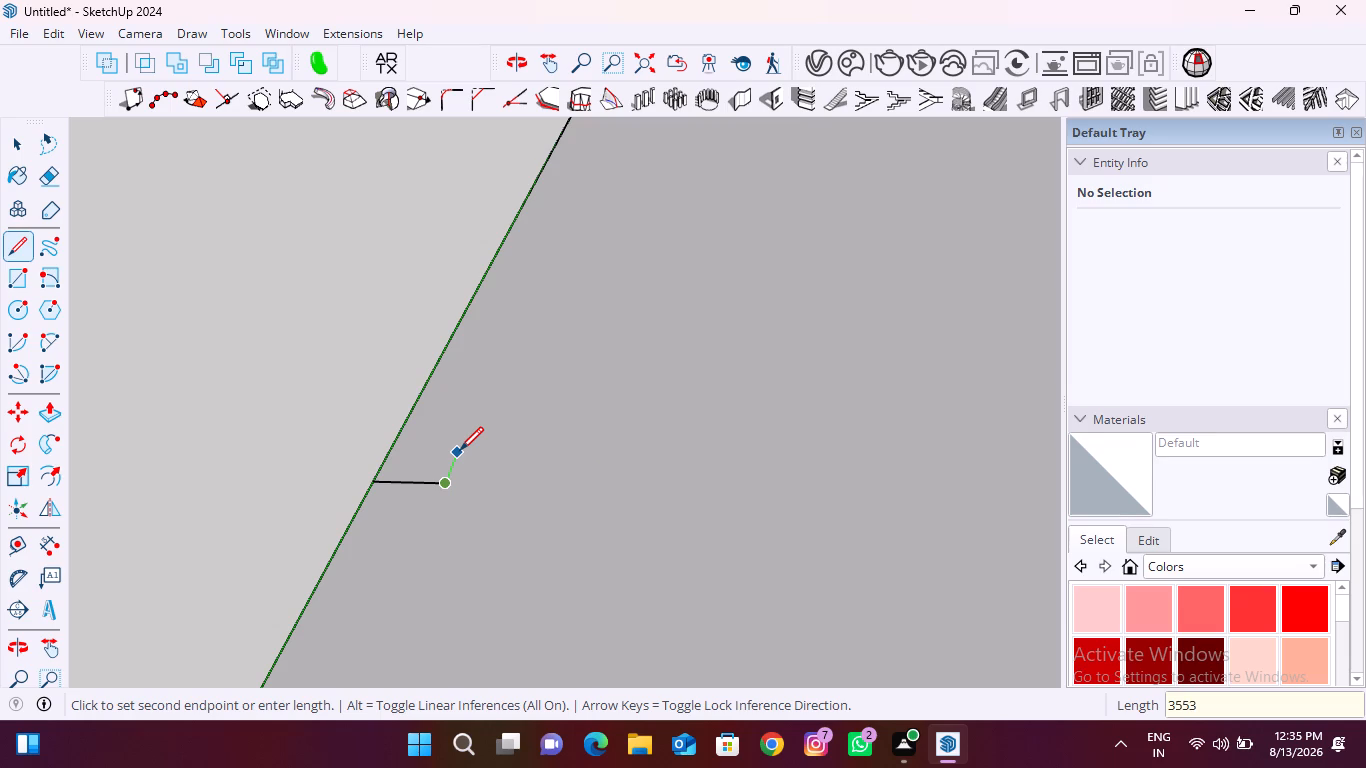
{"action": "type", "text": "mm"}
{"action": "key", "text": "Return"}
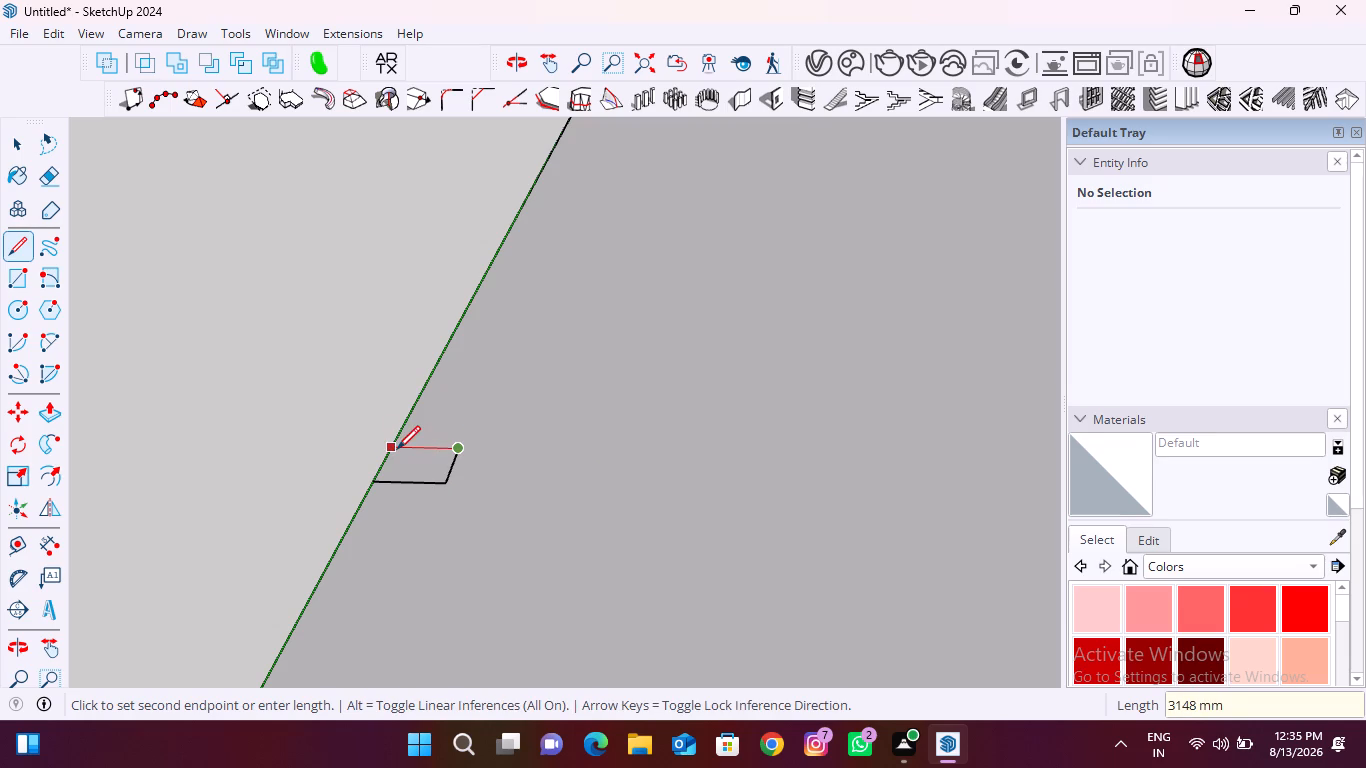
{"action": "left_click", "coordinate": [394, 449]}
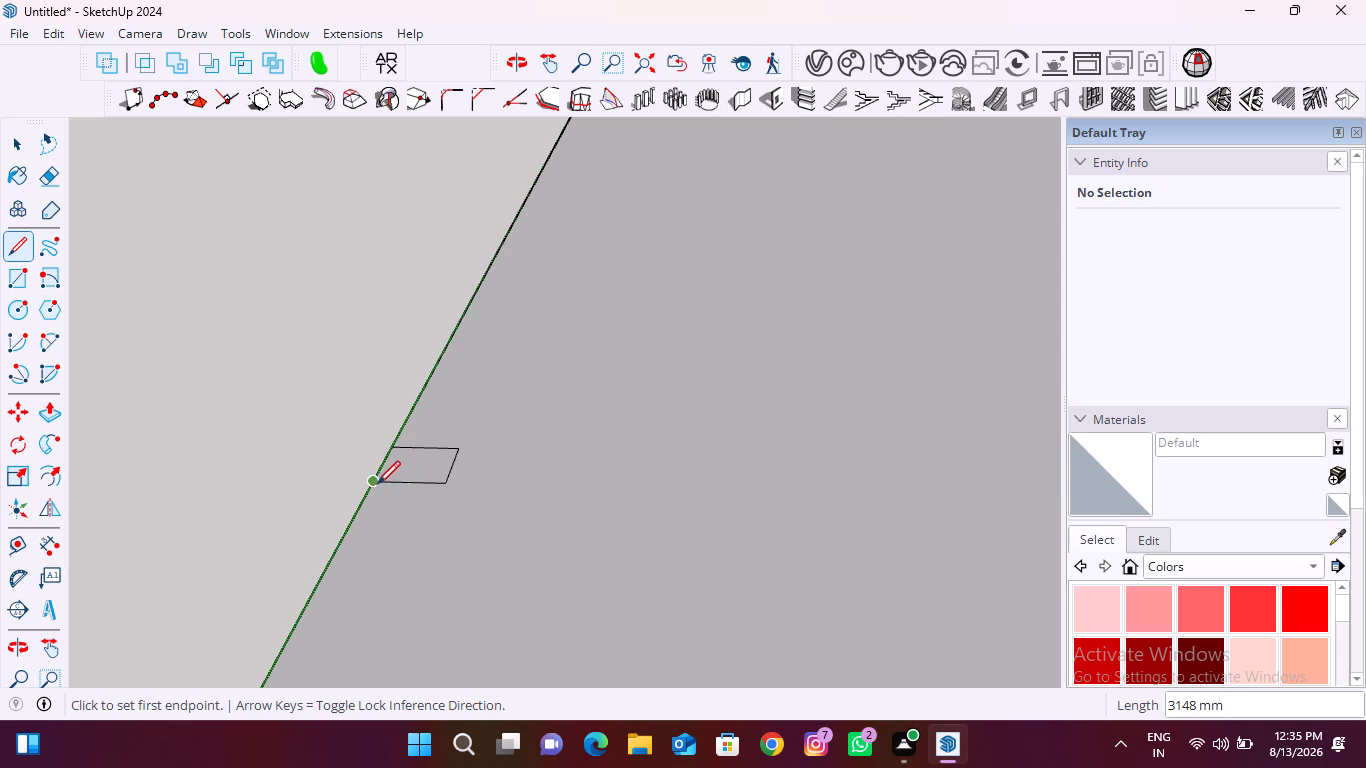
{"action": "left_click", "coordinate": [374, 481]}
{"action": "left_click", "coordinate": [393, 450]}
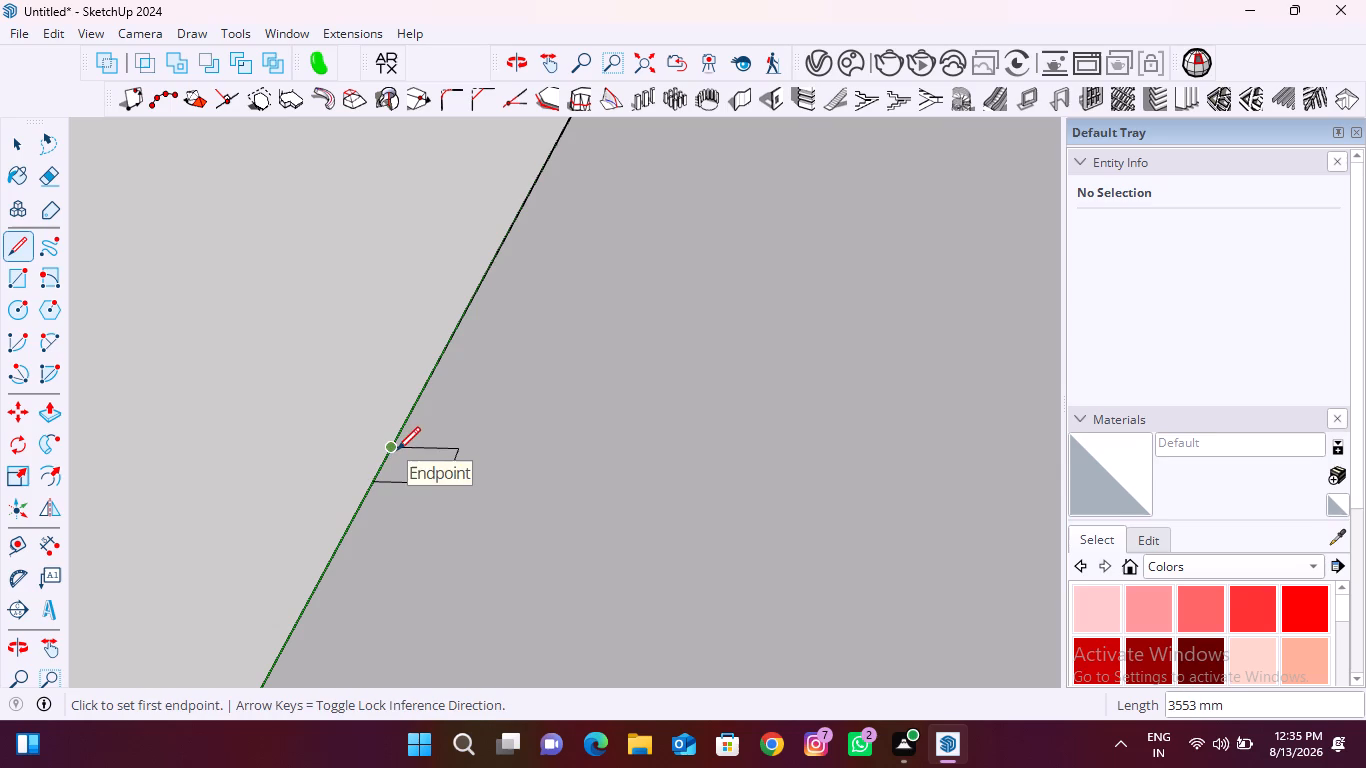
{"action": "key", "text": "space"}
Move the small closed rectangle with its edges about 5719 mm, off the large ground rectangle and beyond its green-axis edge.
{"action": "scroll", "coordinate": [213, 355], "scroll_direction": "down", "scroll_amount": 9}
{"action": "middle_click_drag", "start_coordinate": [341, 438], "coordinate": [409, 452]}
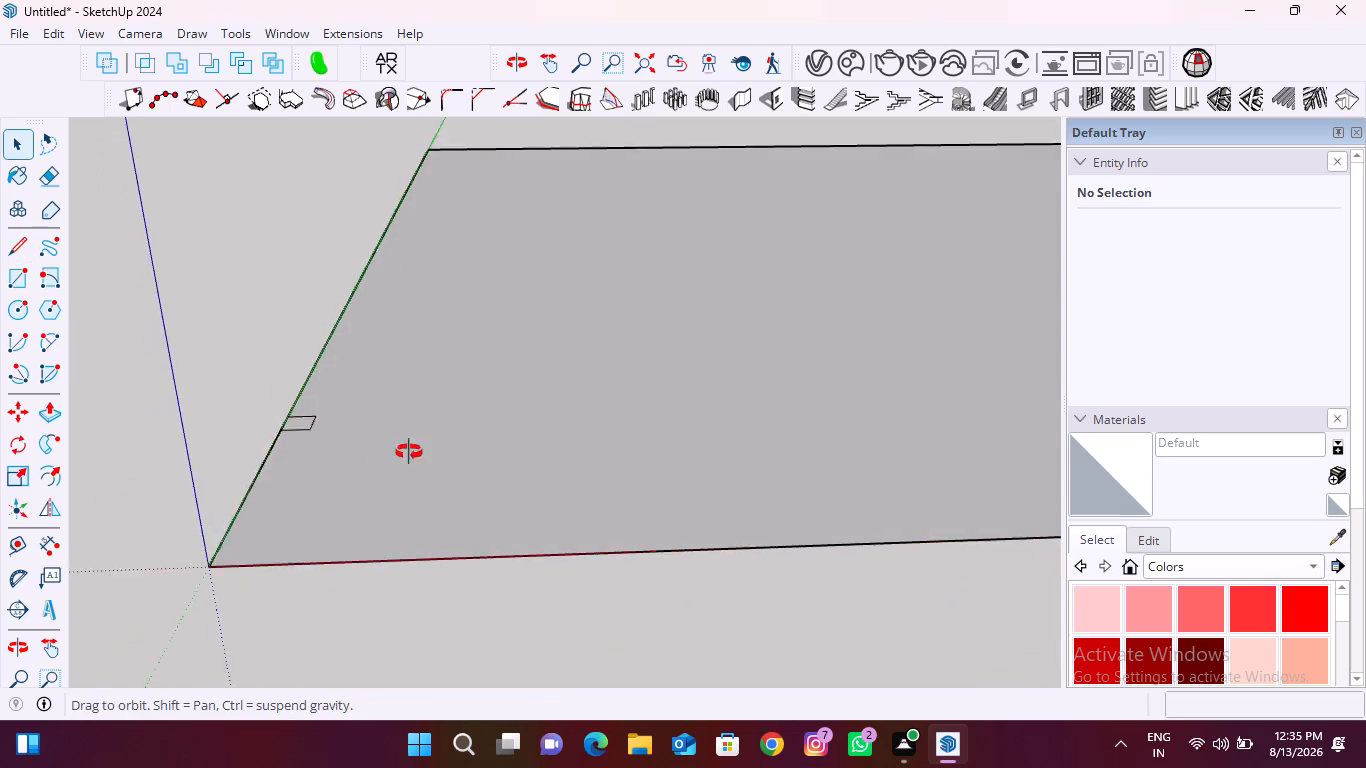
{"action": "middle_click_drag", "start_coordinate": [409, 452], "coordinate": [461, 464]}
{"action": "left_click", "coordinate": [420, 474]}
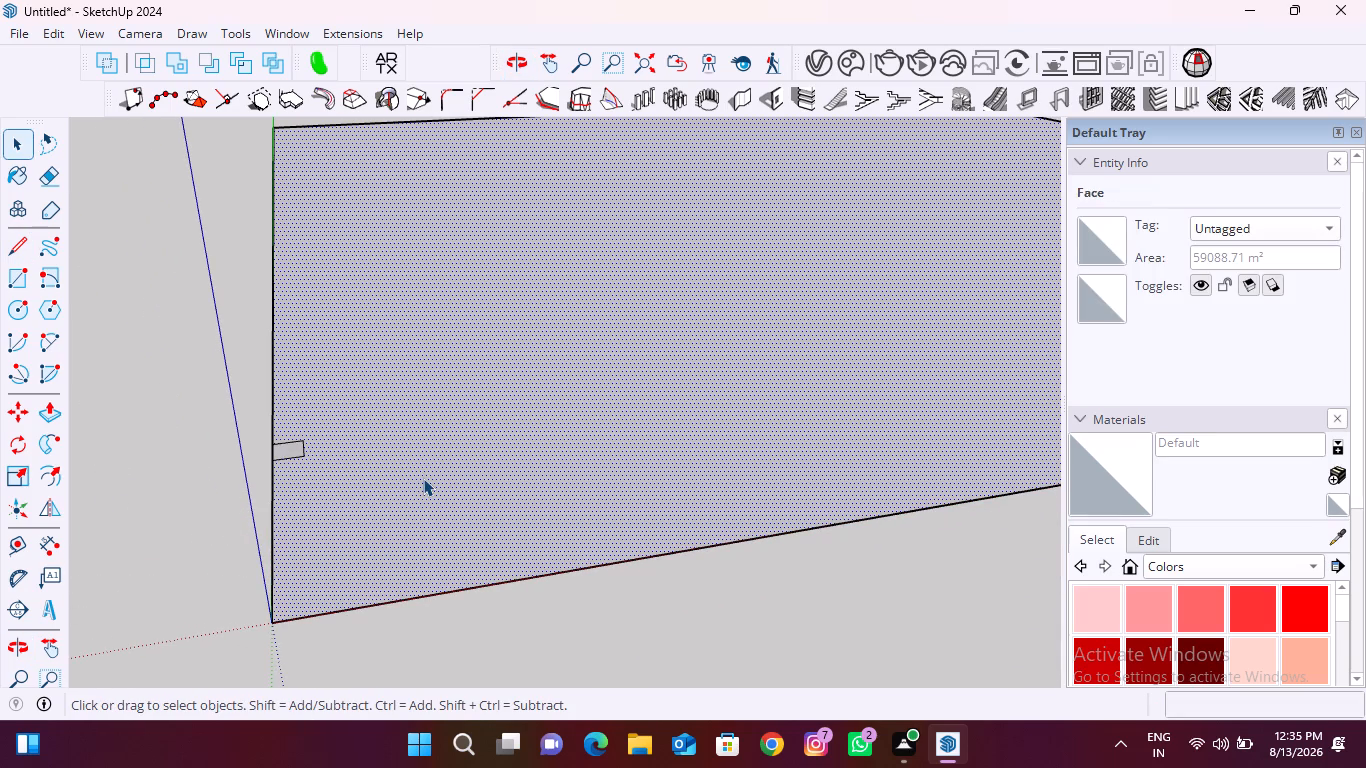
{"action": "double_click", "coordinate": [423, 478]}
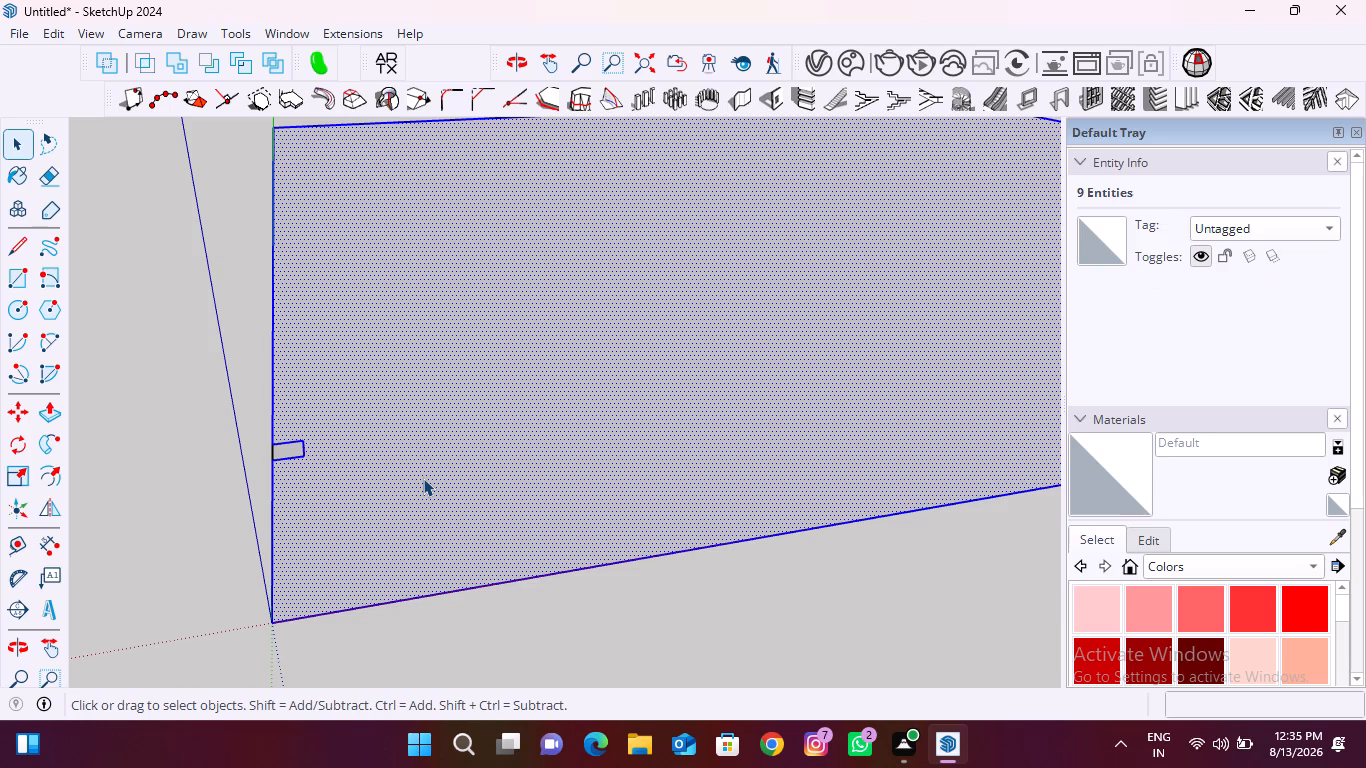
{"action": "left_click", "coordinate": [235, 435]}
{"action": "scroll", "coordinate": [279, 447], "scroll_direction": "up", "scroll_amount": 10}
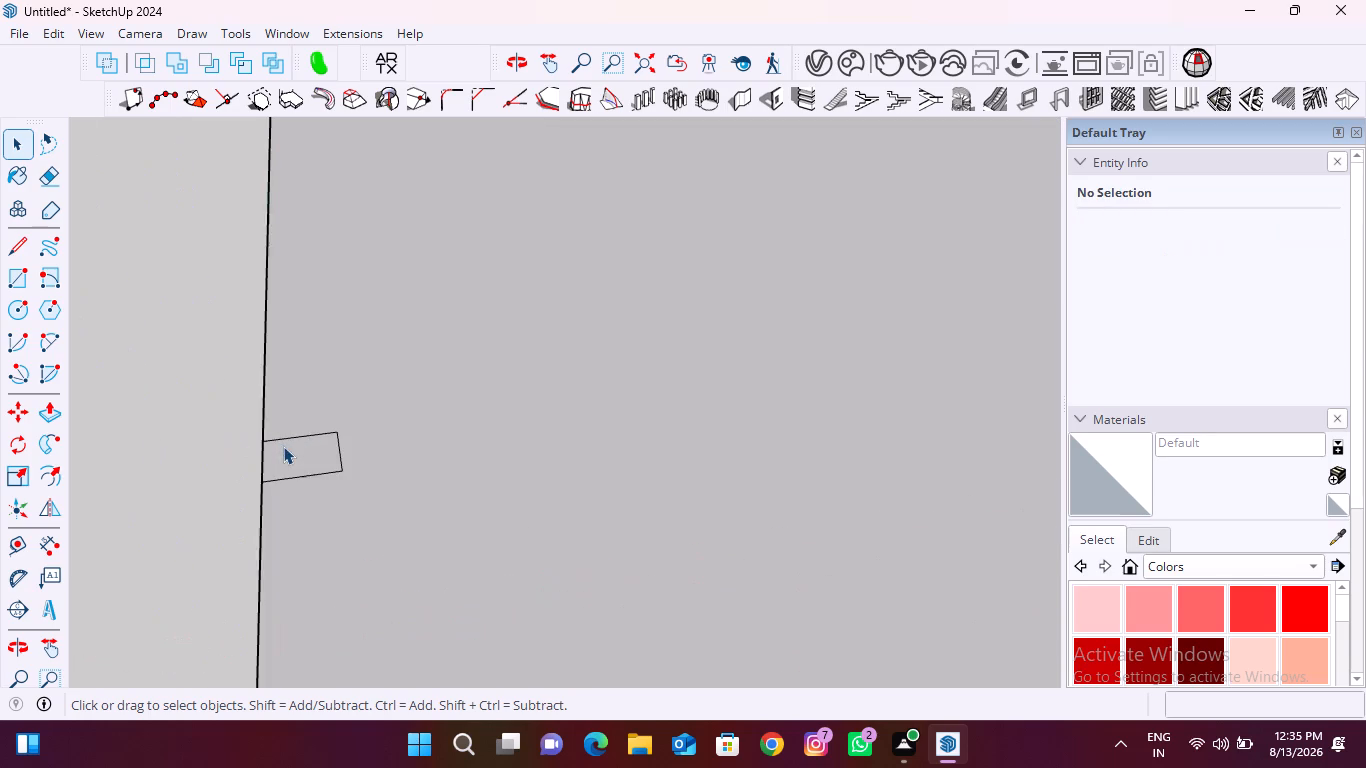
{"action": "double_click", "coordinate": [294, 450]}
{"action": "key", "text": "m"}
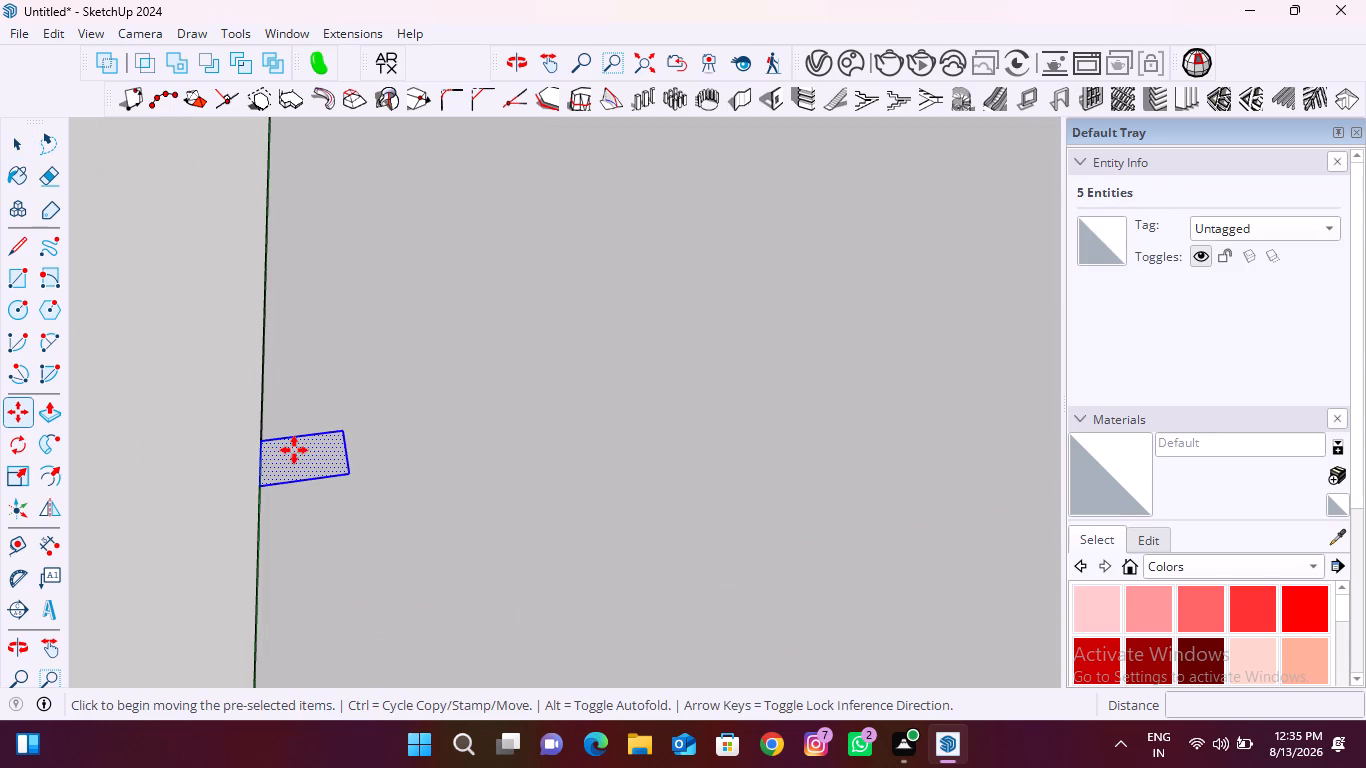
{"action": "left_click", "coordinate": [343, 473]}
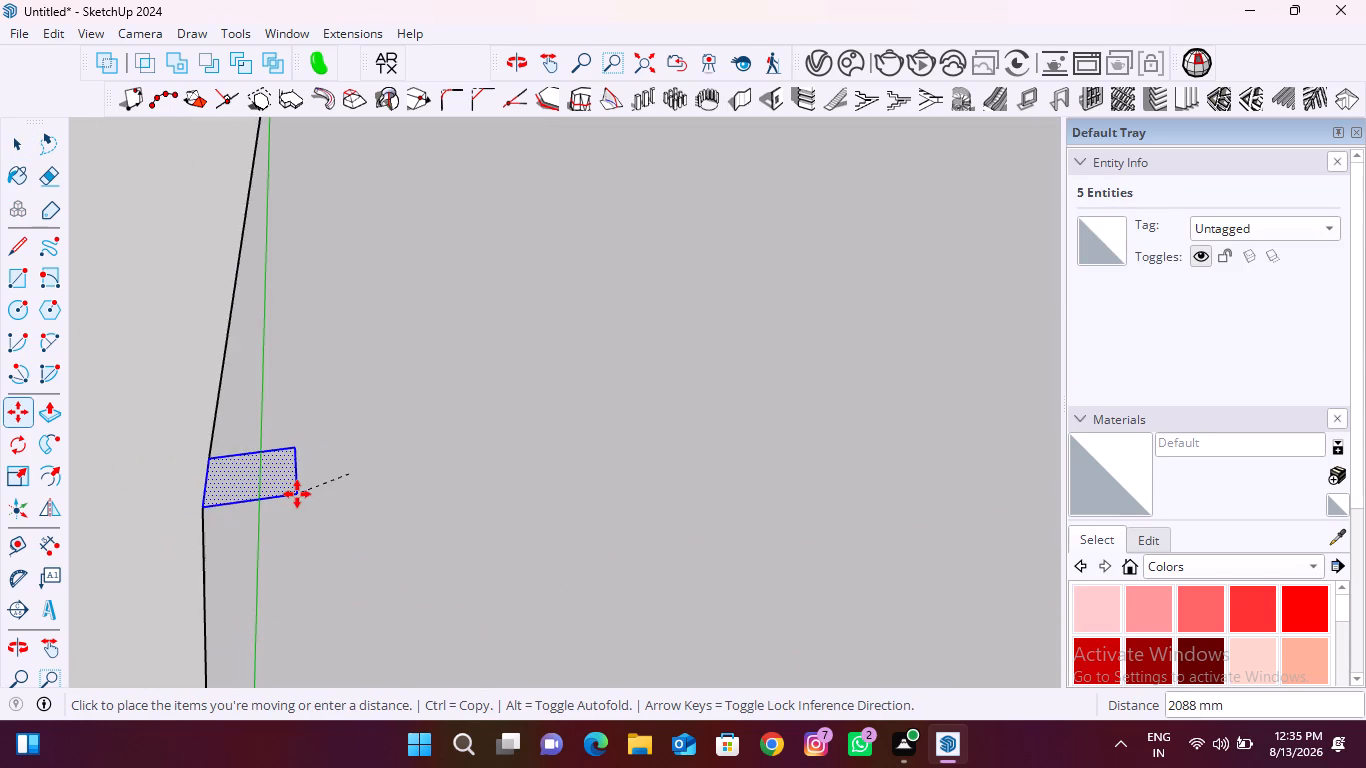
{"action": "left_click", "coordinate": [184, 501]}
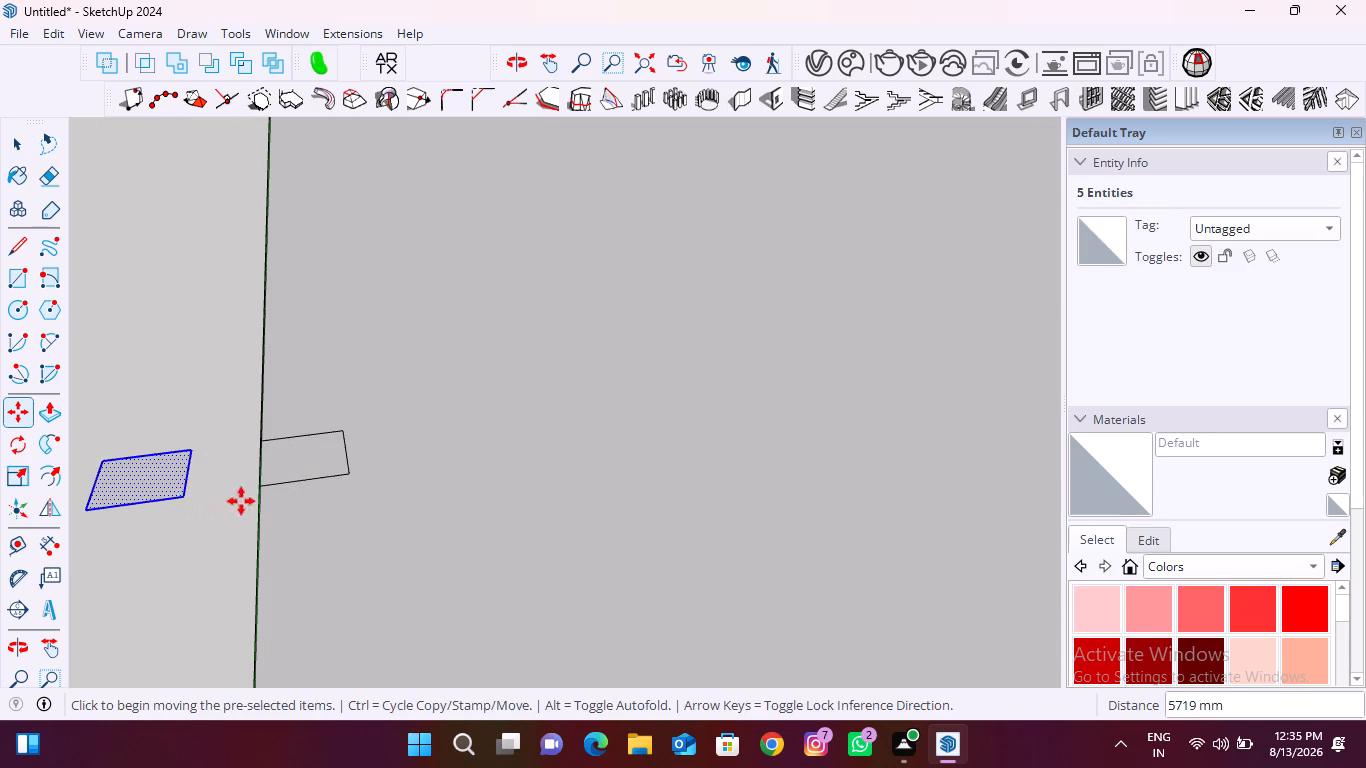
{"action": "key", "text": "space"}
Delete the large ground face together with its bounding edges.
{"action": "double_click", "coordinate": [386, 490]}
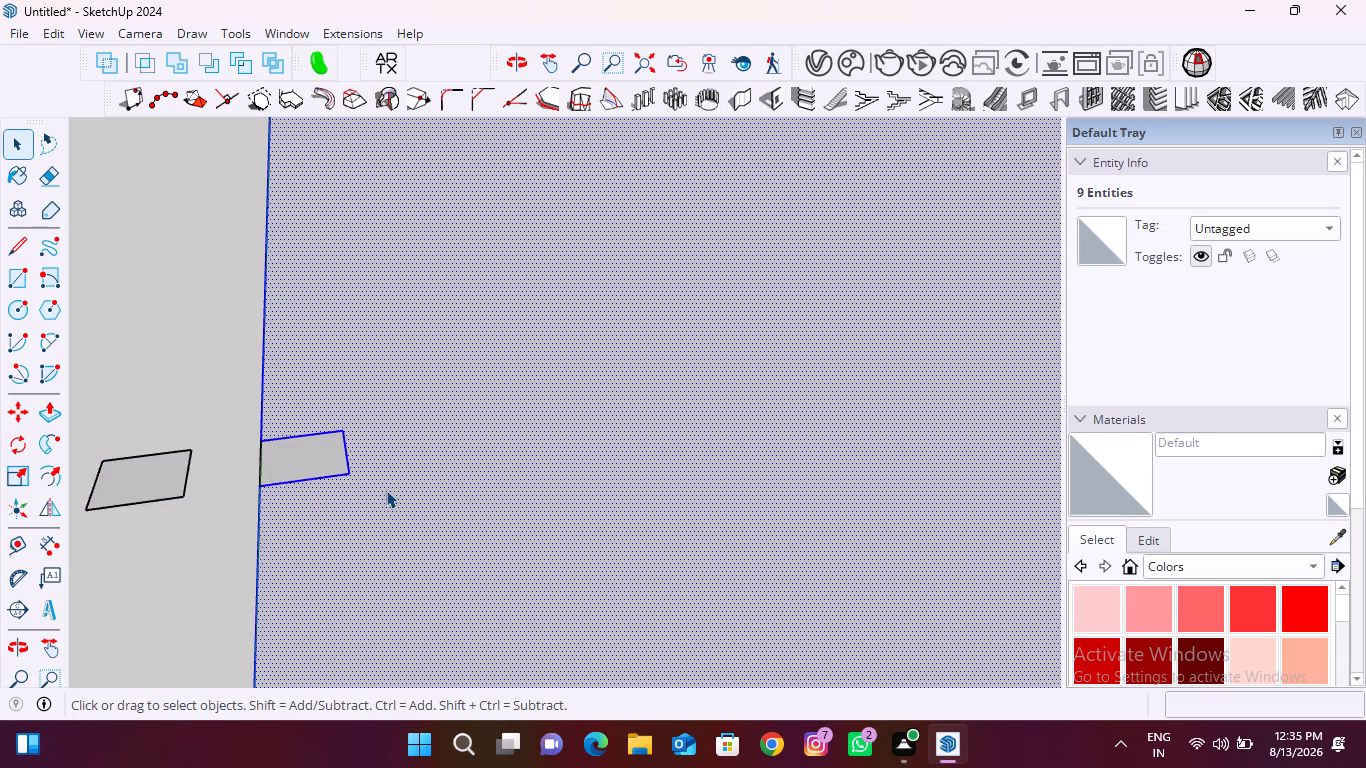
{"action": "key", "text": "Delete"}
Move the small rectangle so that its near corner on the green-axis side sits on the origin.
{"action": "scroll", "coordinate": [395, 491], "scroll_direction": "down", "scroll_amount": 7}
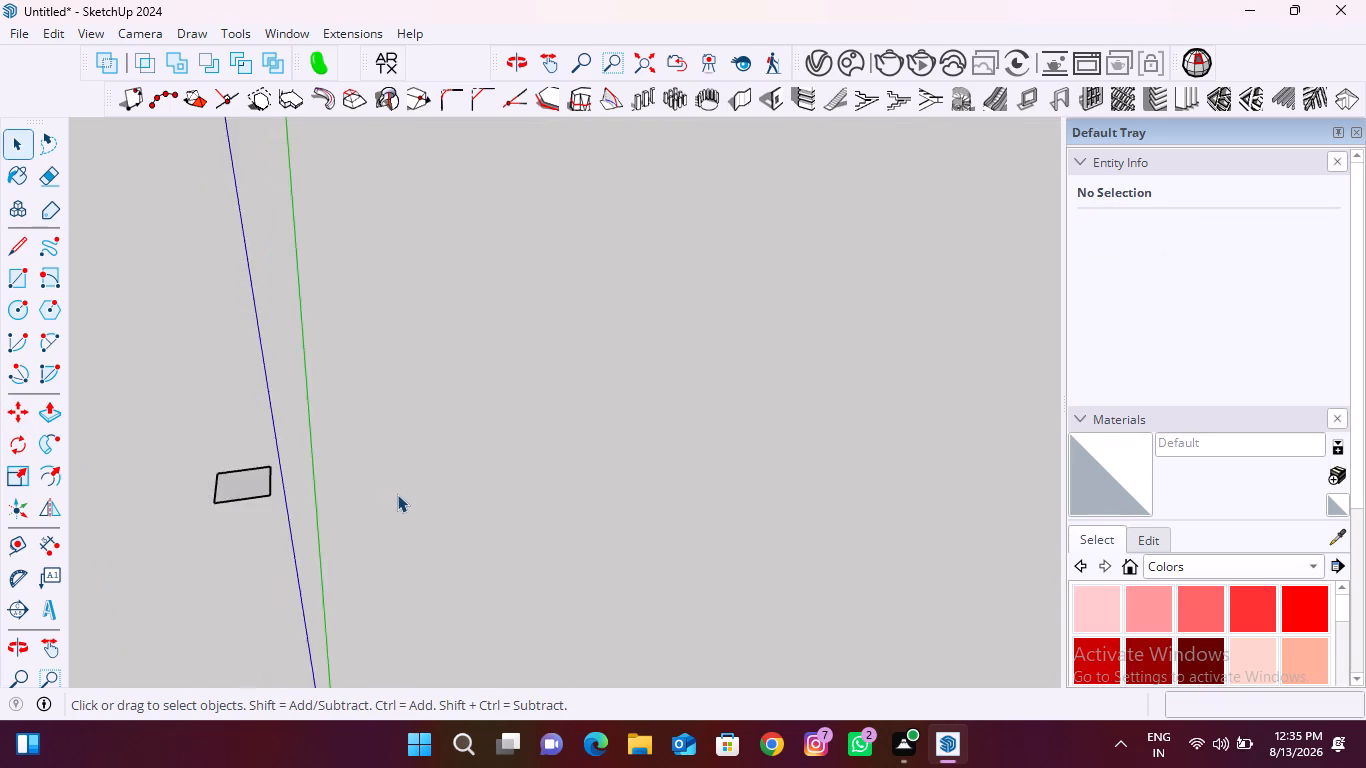
{"action": "scroll", "coordinate": [397, 494], "scroll_direction": "down", "scroll_amount": 13}
{"action": "middle_click_drag", "start_coordinate": [445, 596], "coordinate": [378, 598]}
{"action": "scroll", "coordinate": [362, 464], "scroll_direction": "up", "scroll_amount": 9}
{"action": "double_click", "coordinate": [363, 475]}
{"action": "key", "text": "m"}
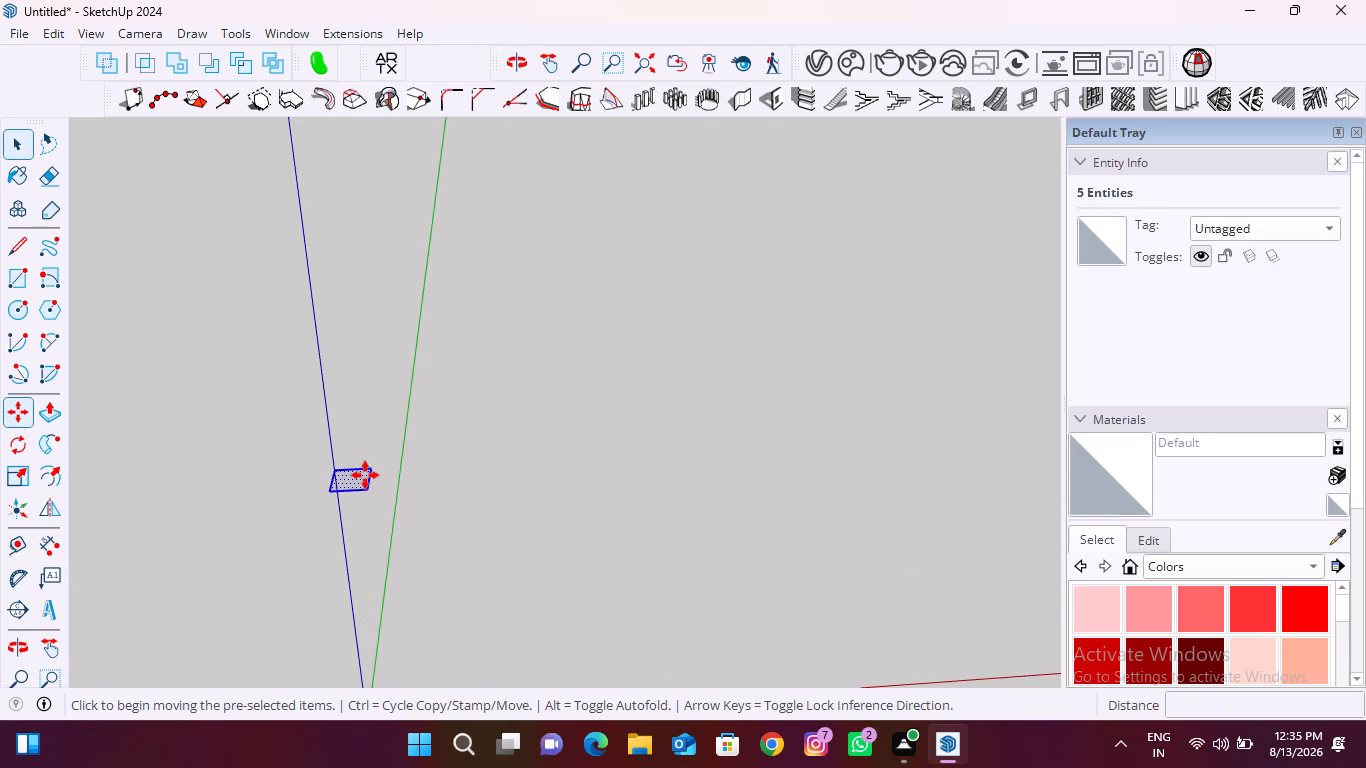
{"action": "left_click", "coordinate": [366, 485]}
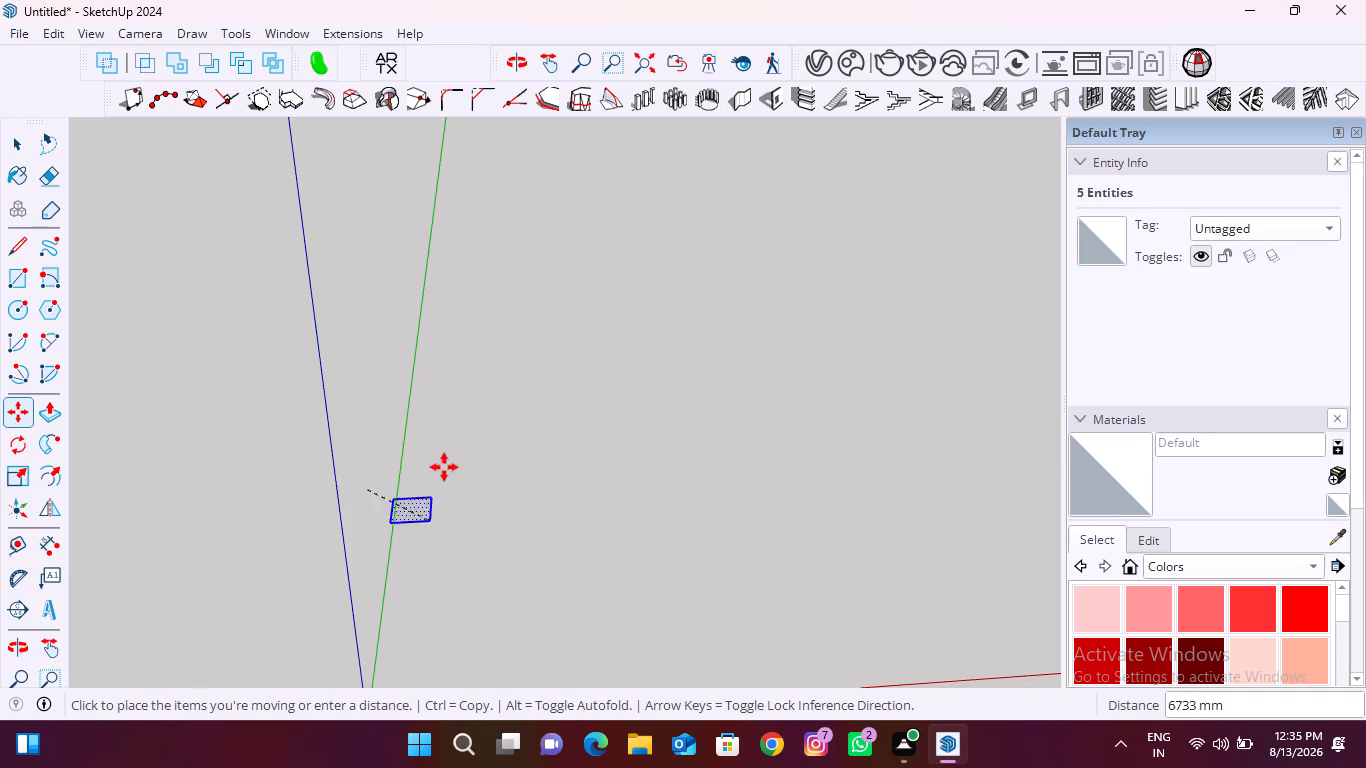
{"action": "scroll", "coordinate": [444, 455], "scroll_direction": "down", "scroll_amount": 6}
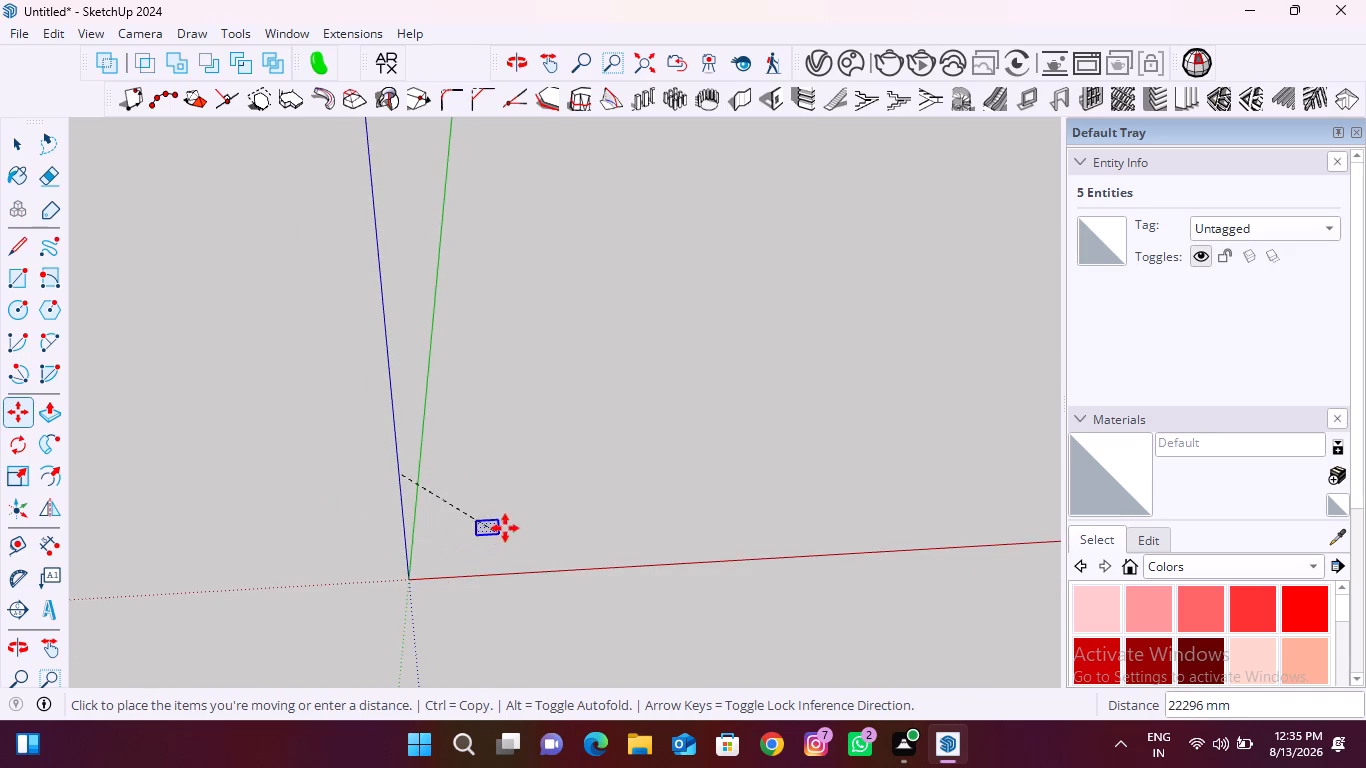
{"action": "left_click", "coordinate": [505, 528]}
{"action": "scroll", "coordinate": [472, 531], "scroll_direction": "up", "scroll_amount": 9}
{"action": "left_click", "coordinate": [496, 526]}
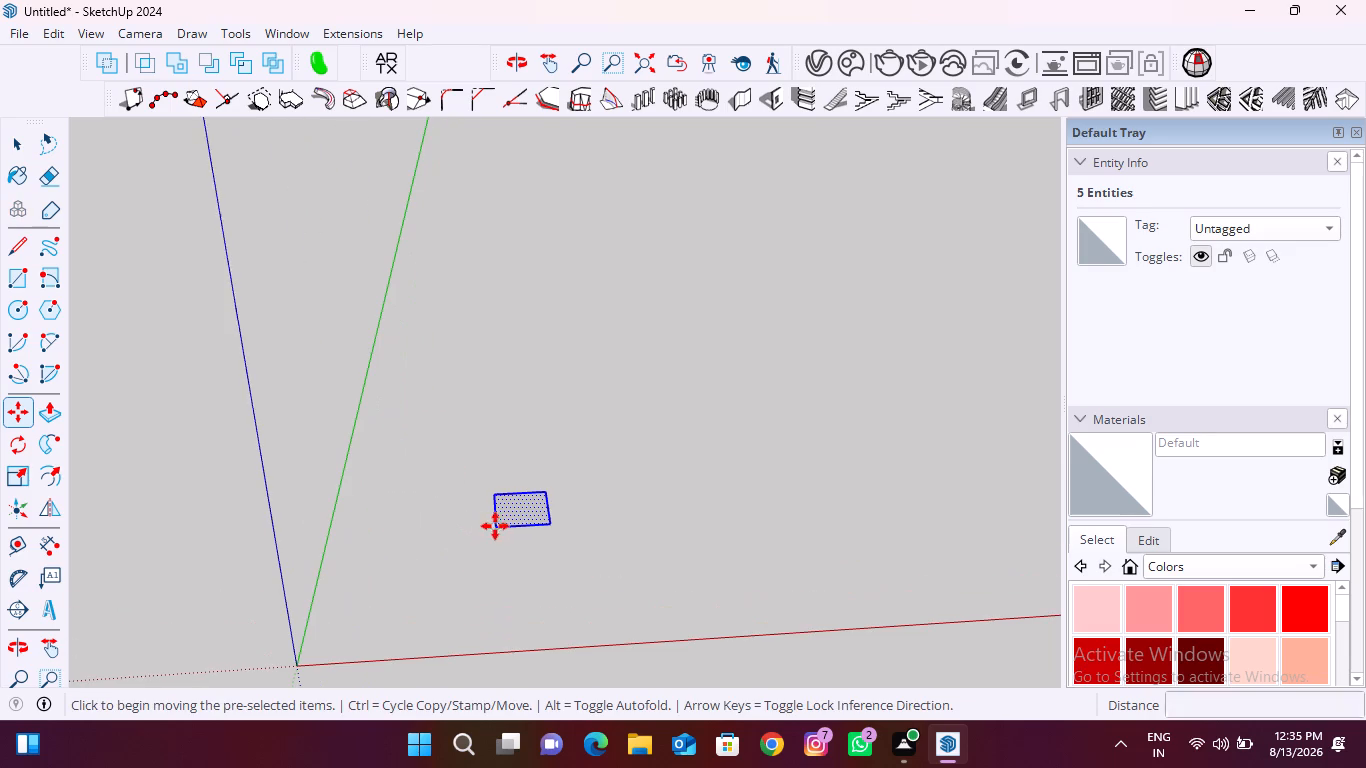
{"action": "left_click", "coordinate": [295, 664]}
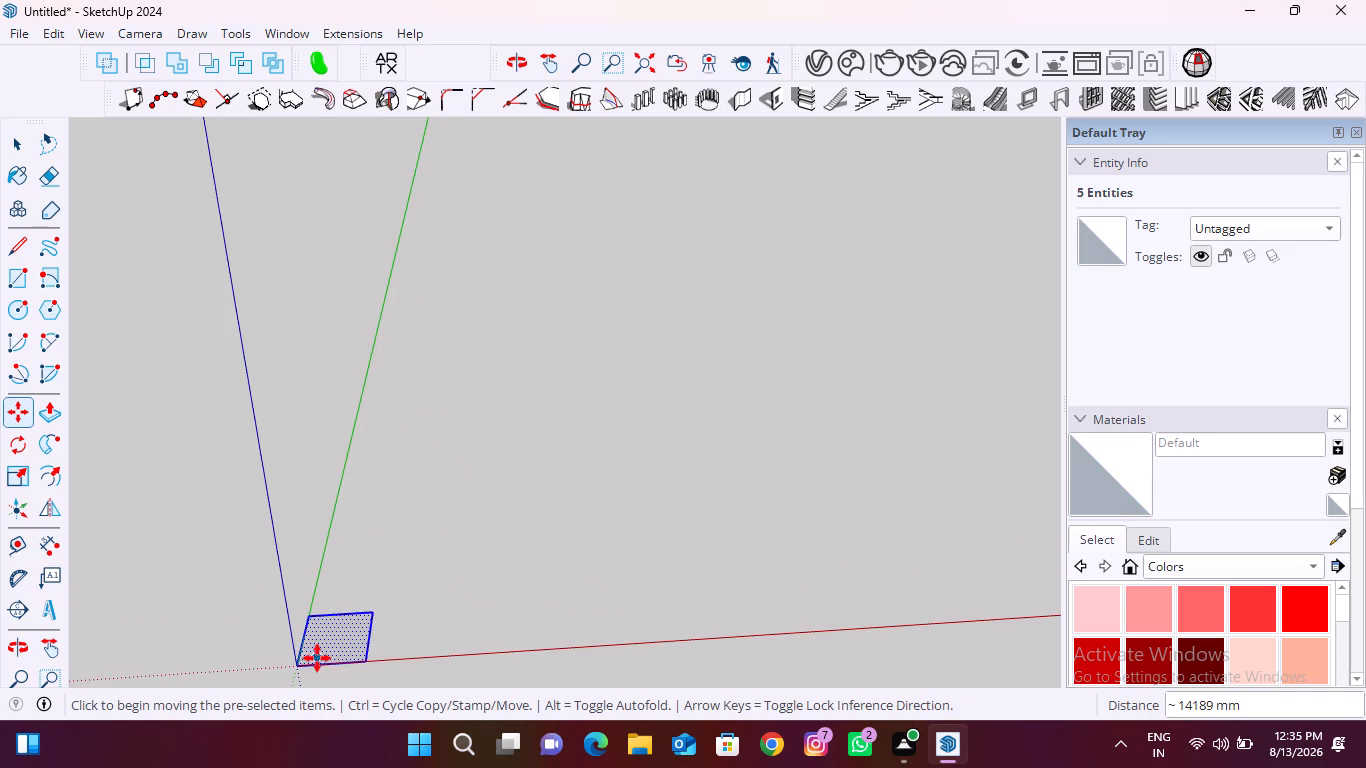
{"action": "scroll", "coordinate": [309, 664], "scroll_direction": "up", "scroll_amount": 5}
{"action": "key", "text": "space"}
{"action": "left_click", "coordinate": [494, 536]}
Create a guide line 229 mm inside the rectangle's far edge, parallel to the red axis.
{"action": "scroll", "coordinate": [515, 482], "scroll_direction": "down", "scroll_amount": 5}
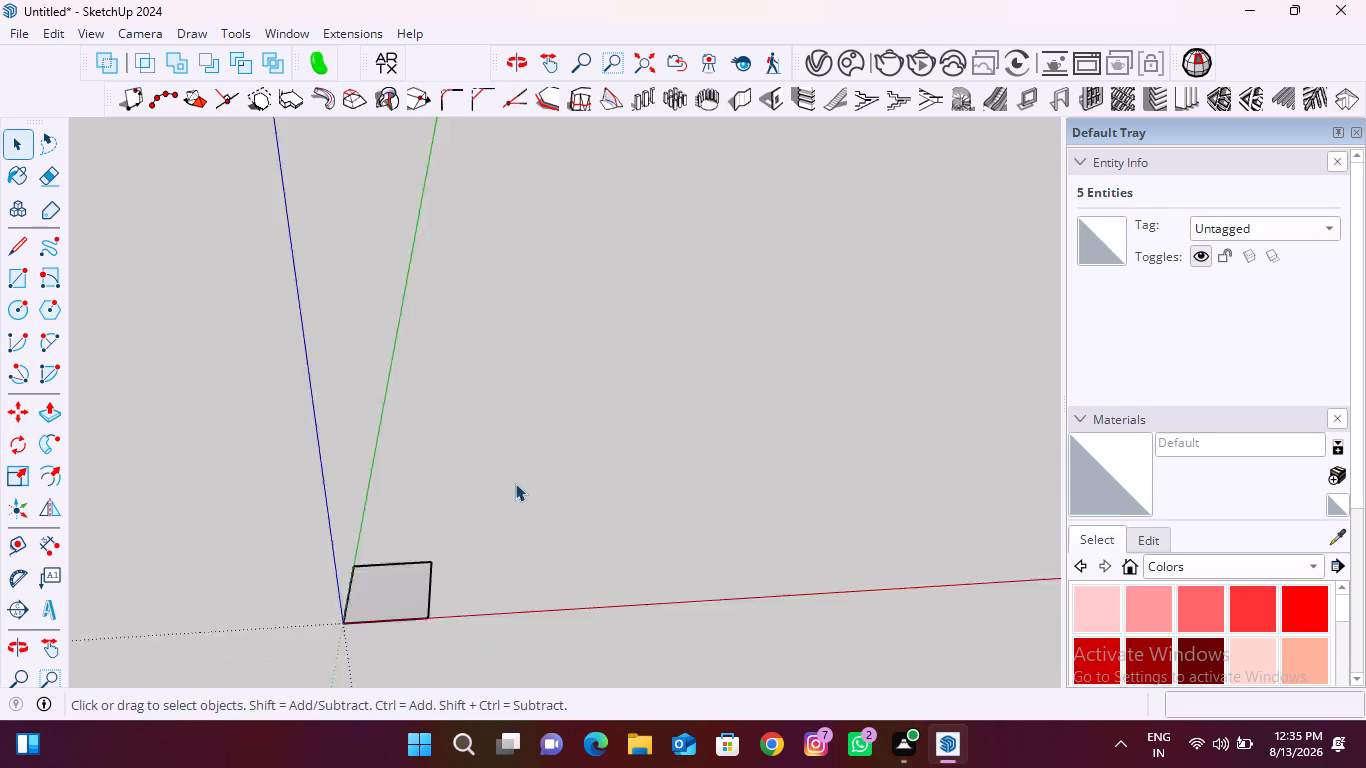
{"action": "scroll", "coordinate": [402, 602], "scroll_direction": "up", "scroll_amount": 20}
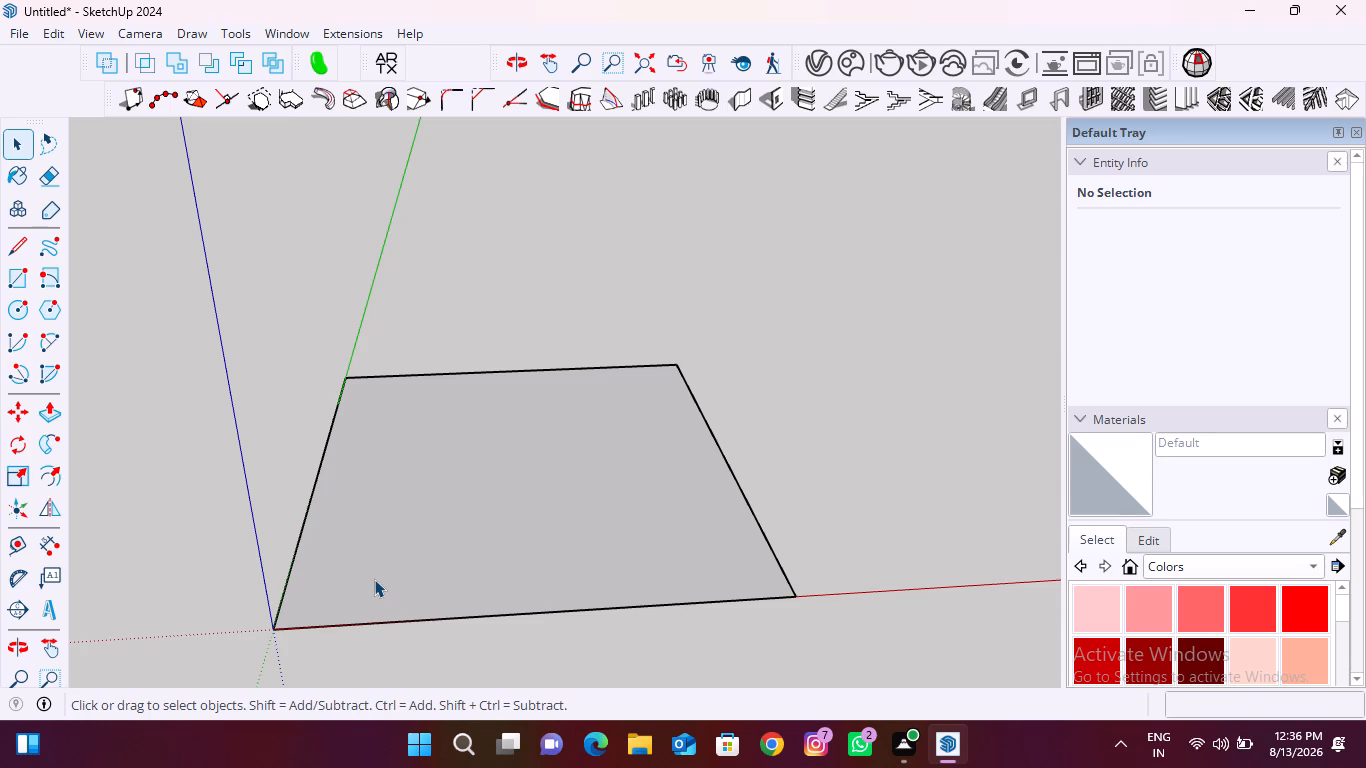
{"action": "key", "text": "t"}
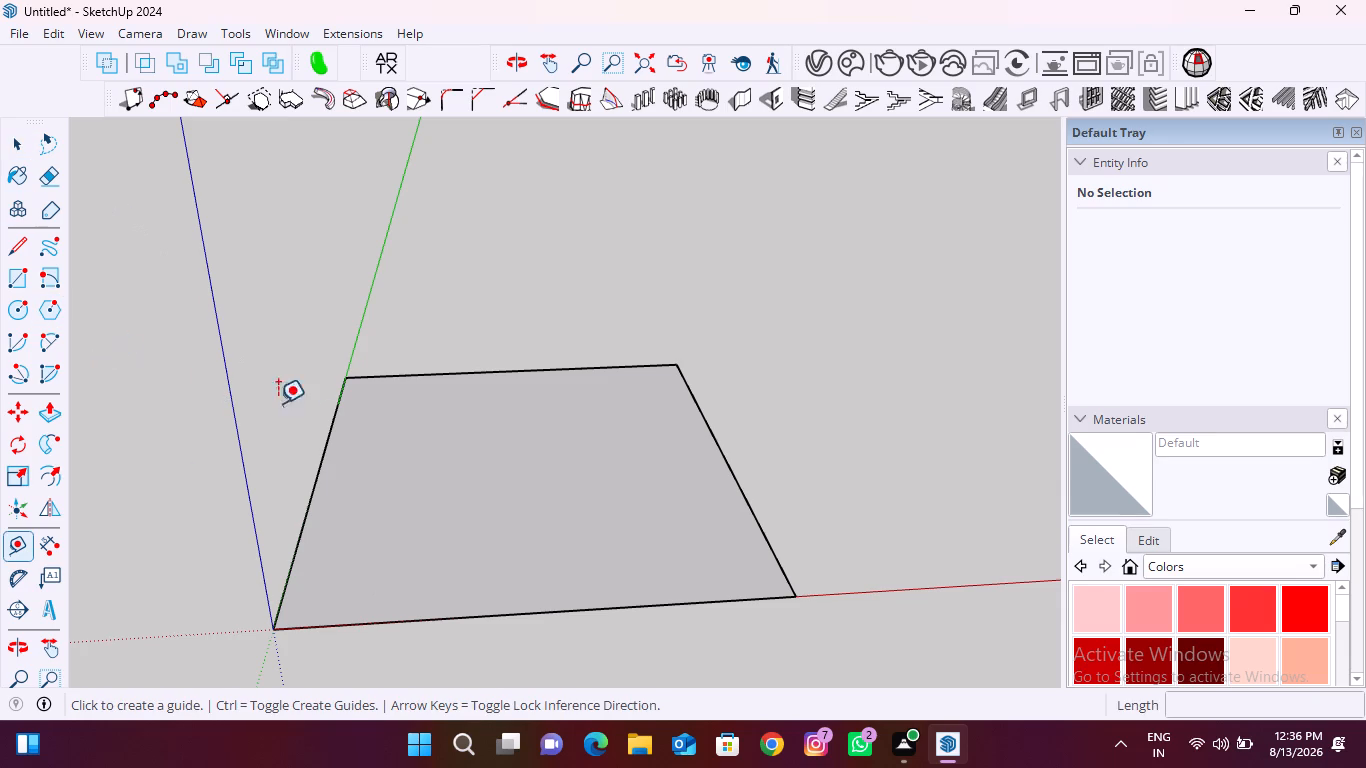
{"action": "scroll", "coordinate": [371, 387], "scroll_direction": "up", "scroll_amount": 5}
{"action": "left_click", "coordinate": [452, 366]}
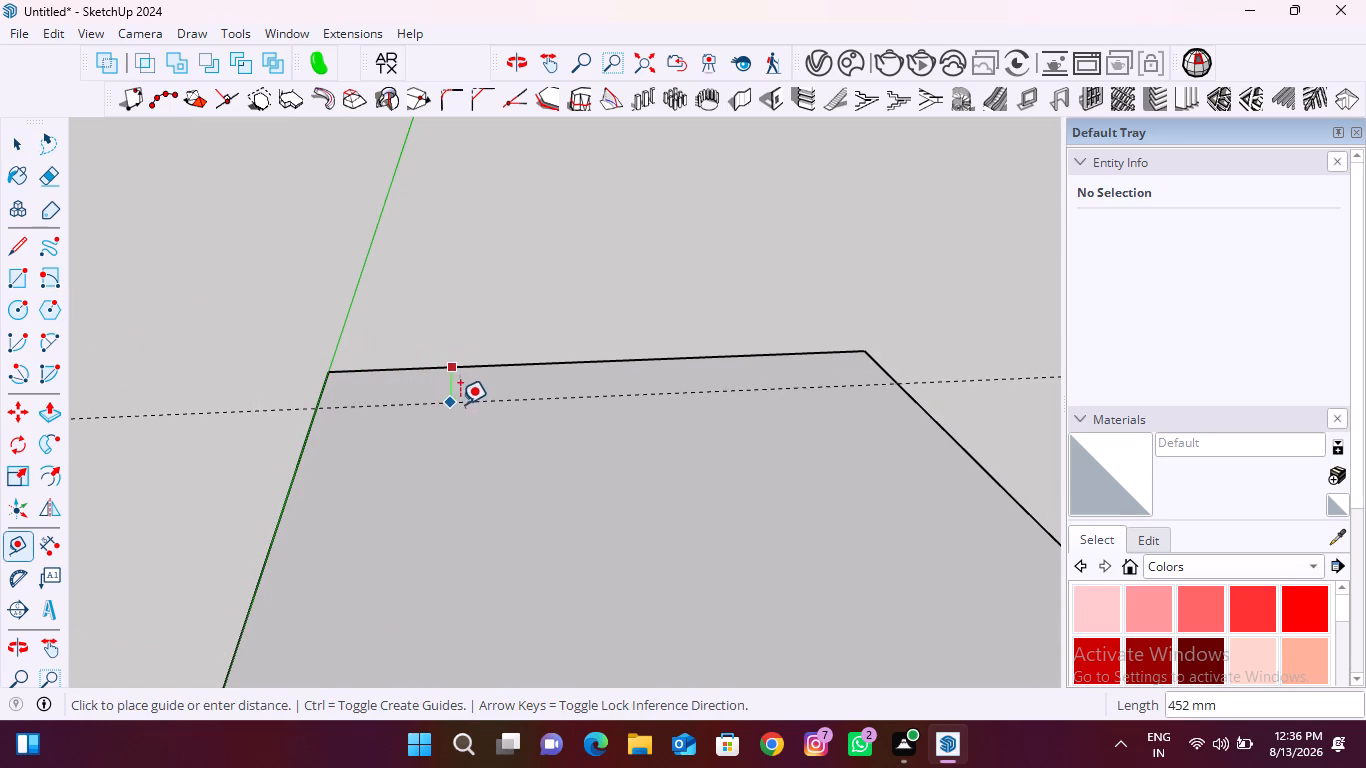
{"action": "type", "text": "229"}
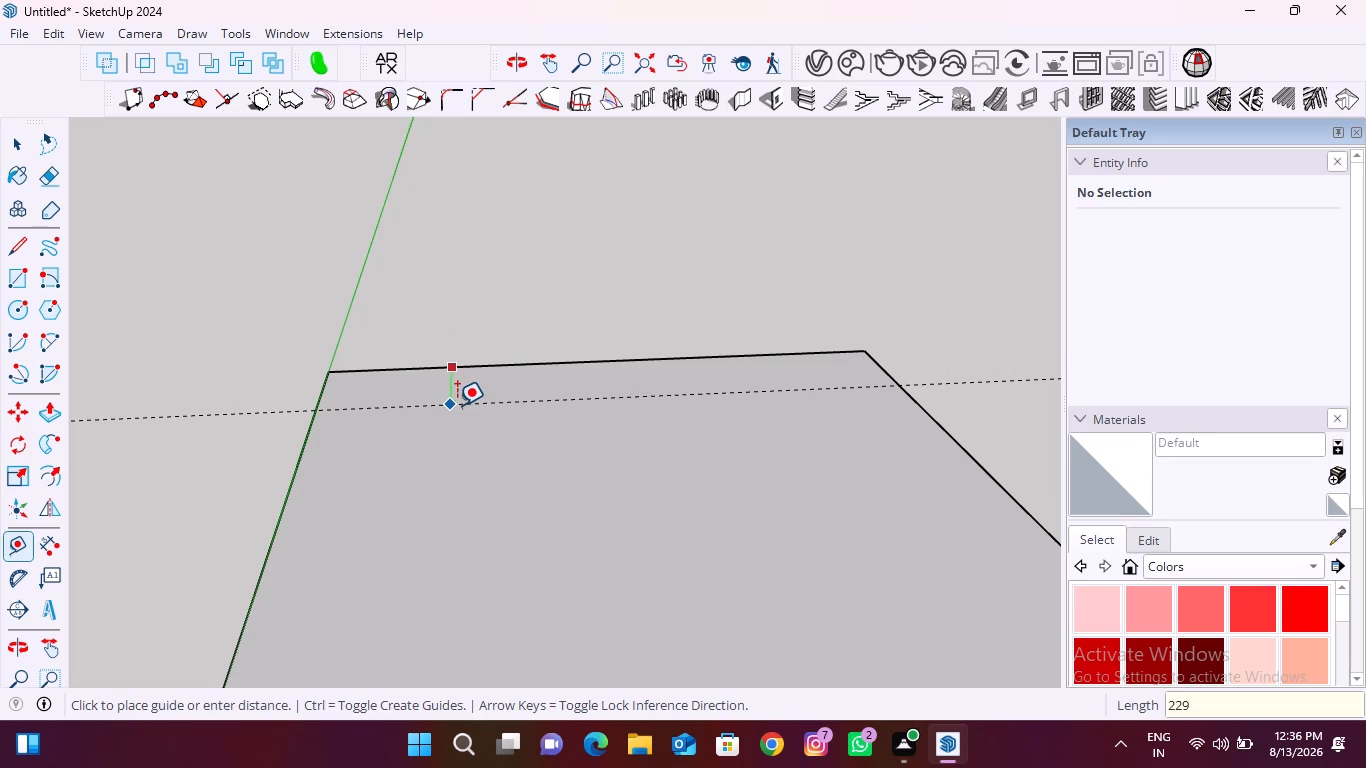
{"action": "type", "text": "mm"}
{"action": "key", "text": "Return"}
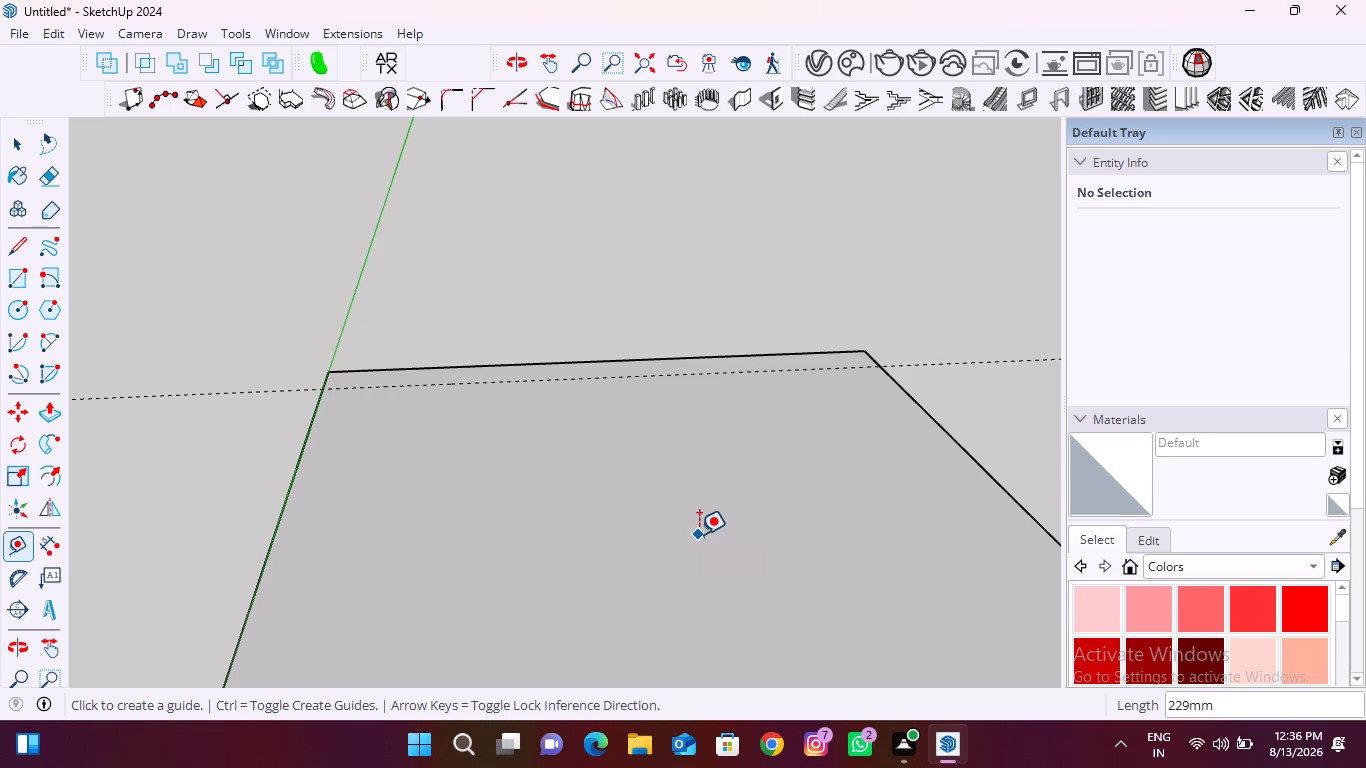
Create a guide line 155 mm inside the rectangle's edge opposite the green axis.
{"action": "left_click", "coordinate": [952, 442]}
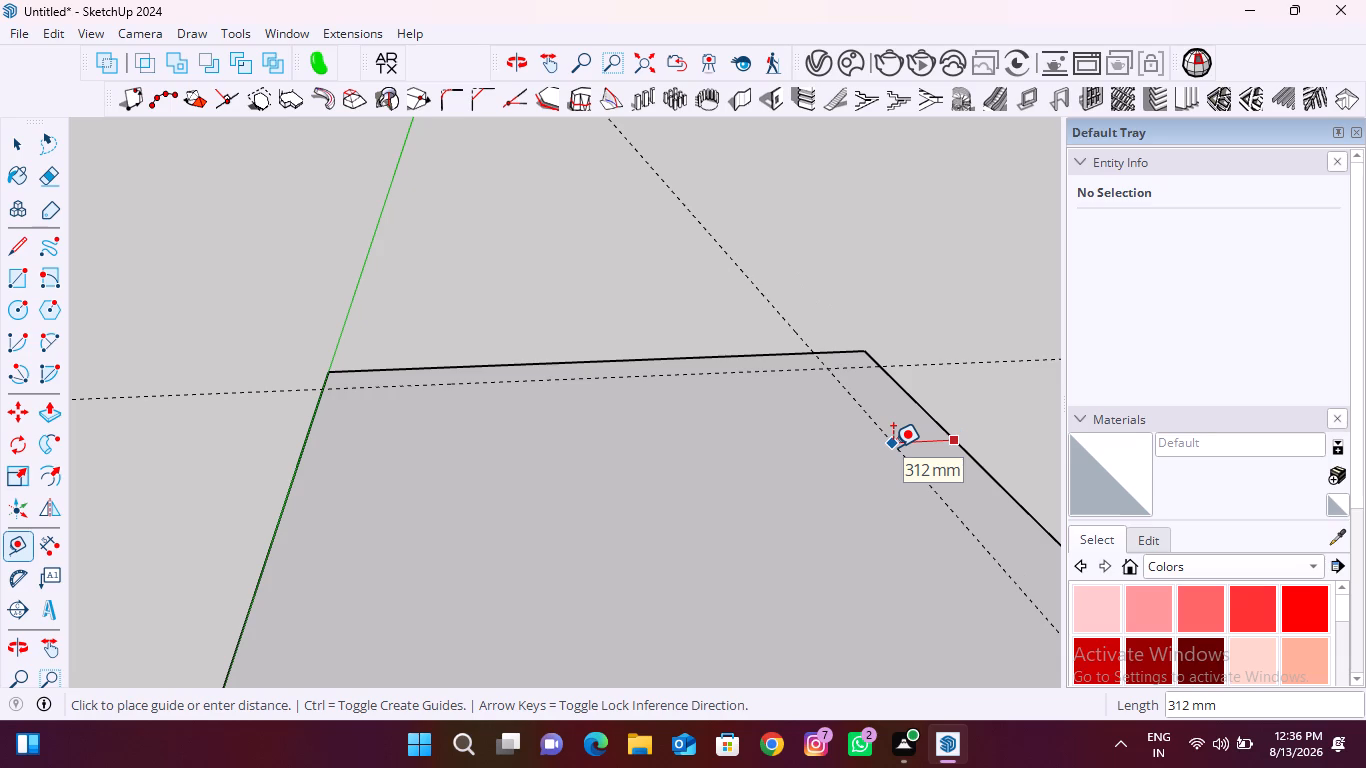
{"action": "type", "text": "155mm"}
{"action": "key", "text": "Return"}
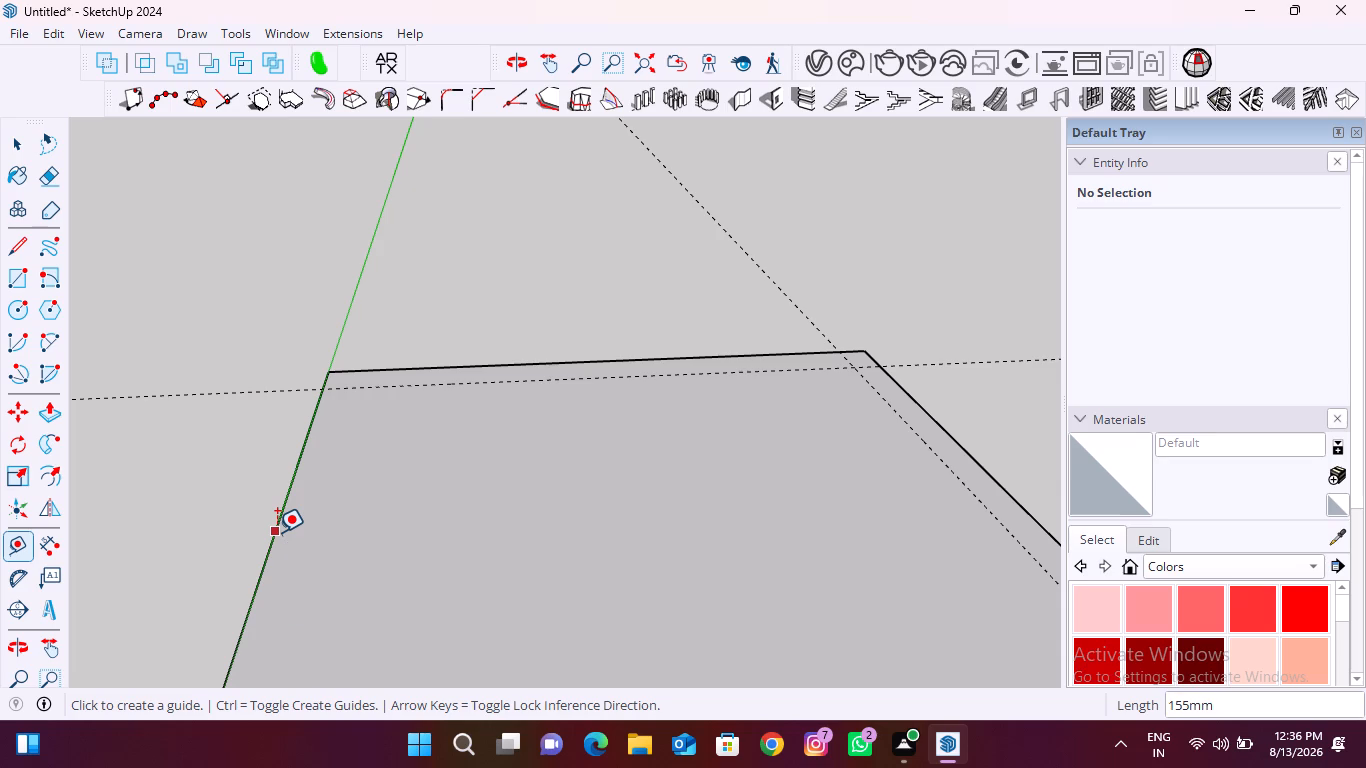
Create a guide line 273 mm inside the rectangle's edge on the green axis.
{"action": "left_click", "coordinate": [284, 493]}
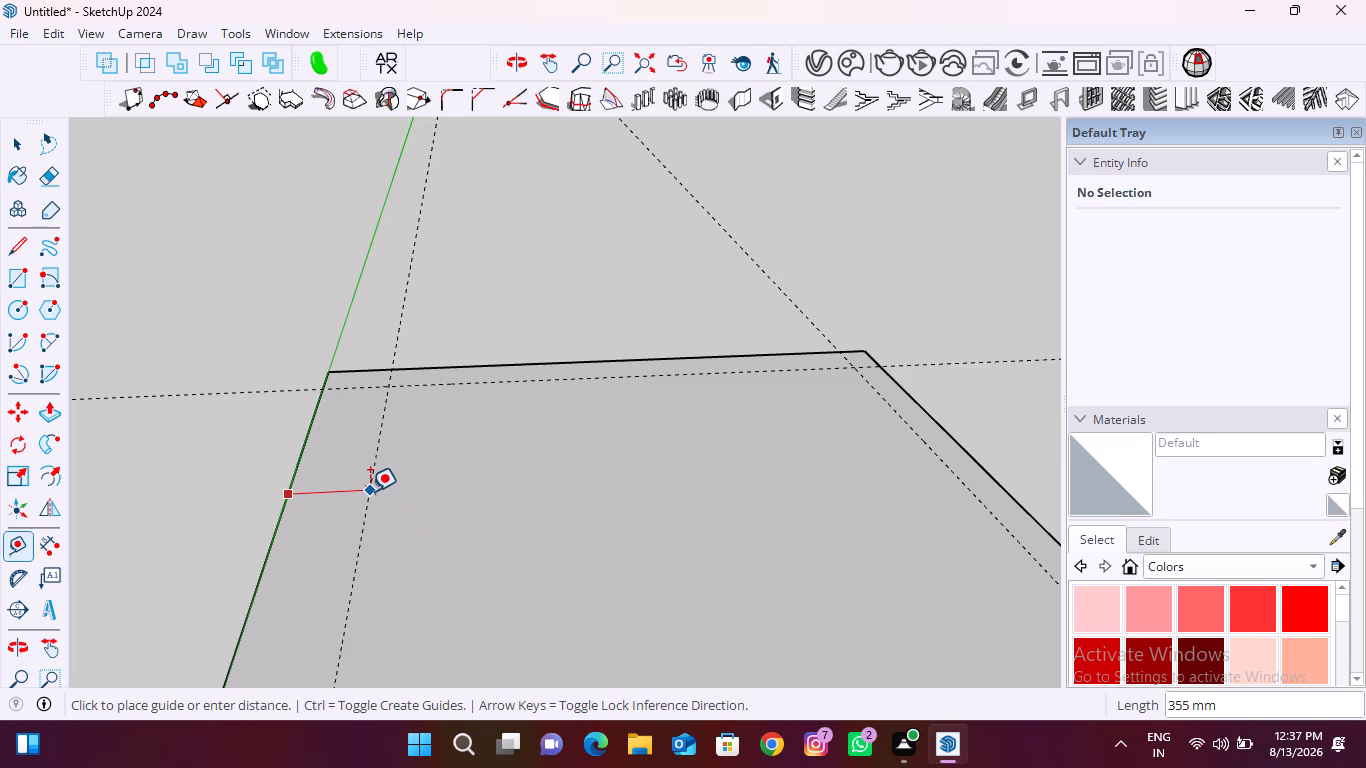
{"action": "type", "text": "273"}
{"action": "key", "text": "Return"}
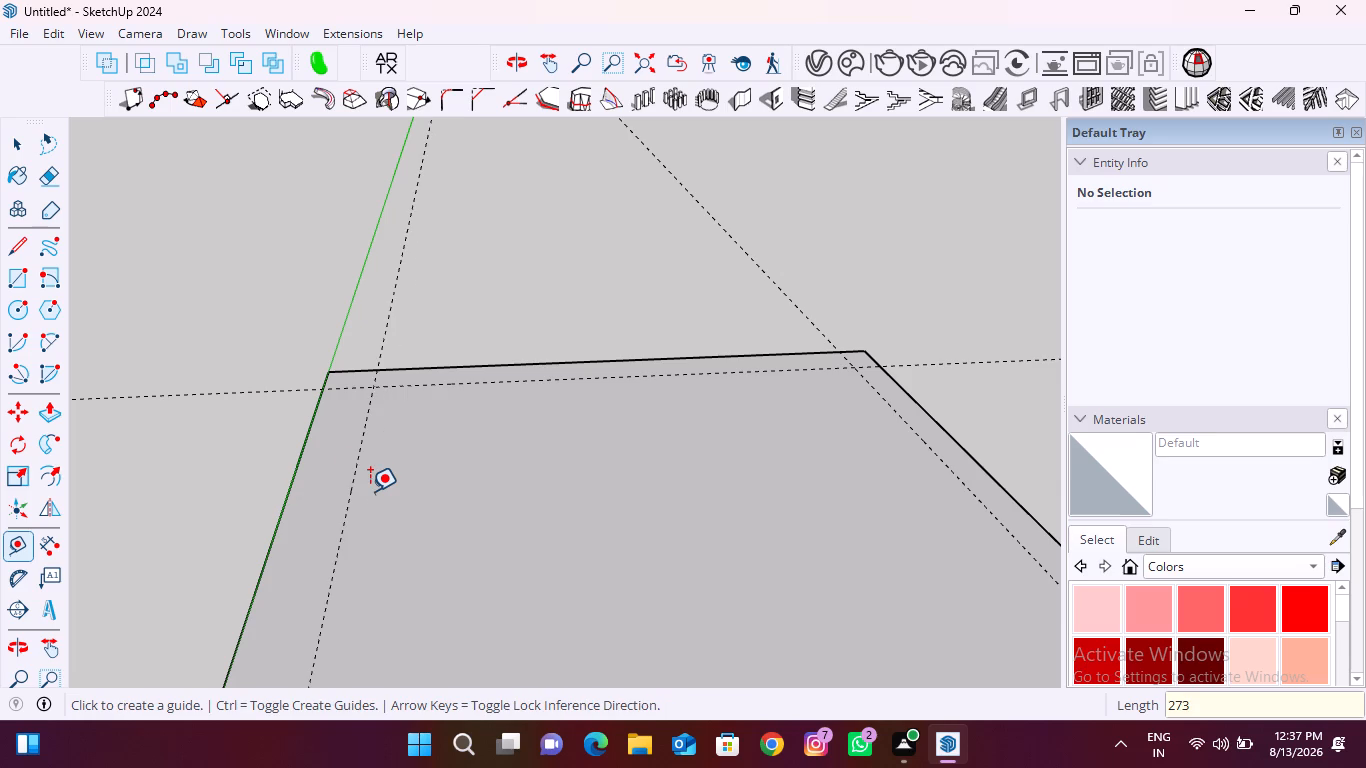
Create a guide line 148 mm inside the rectangle's edge on the green axis.
{"action": "left_click", "coordinate": [293, 479]}
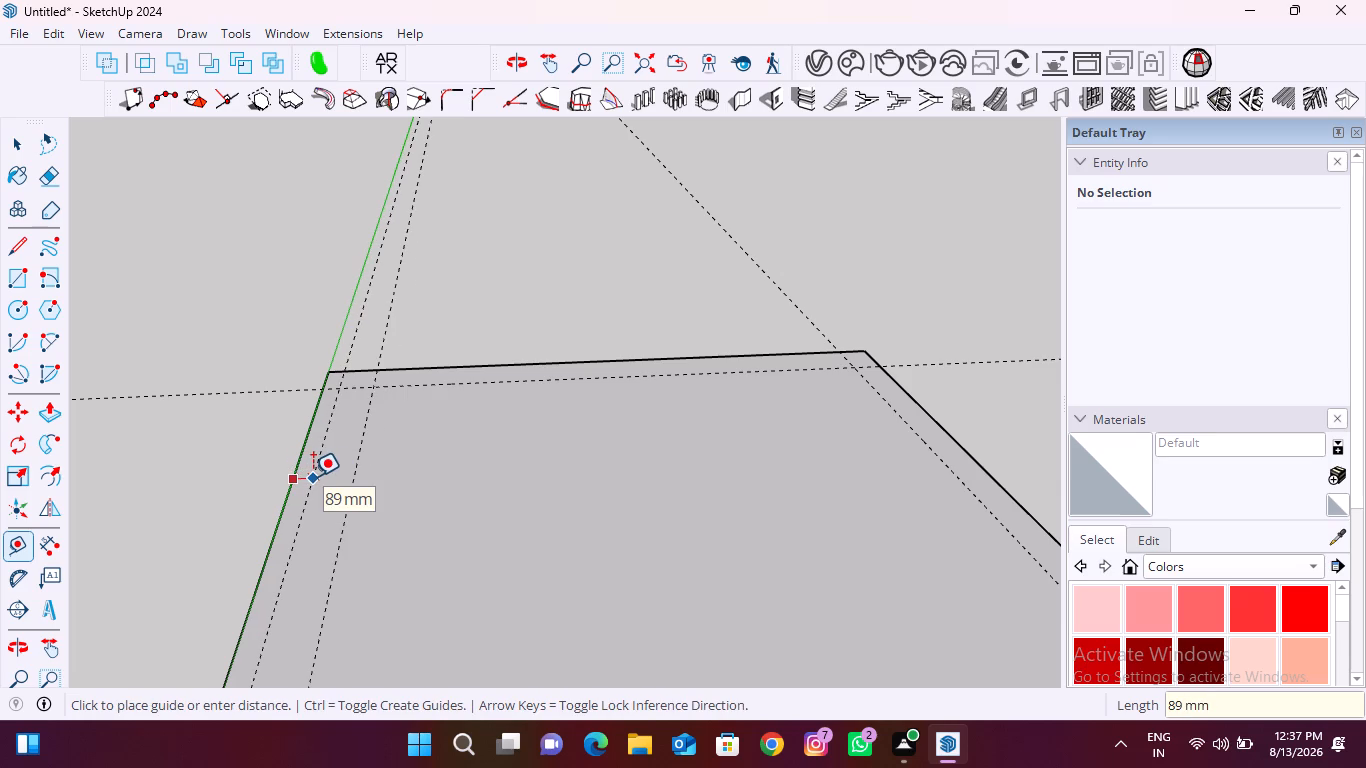
{"action": "type", "text": "14"}
{"action": "key", "text": "8"}
{"action": "key", "text": "Return"}
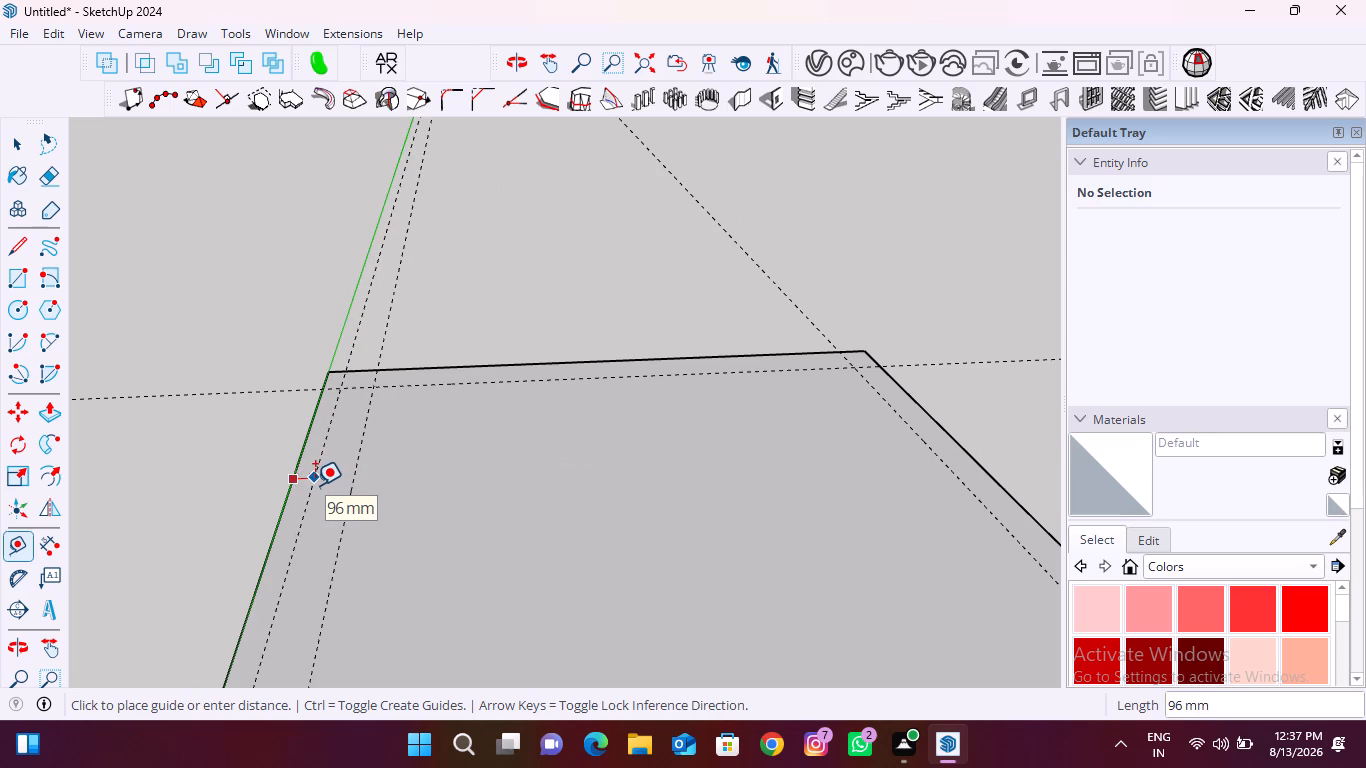
{"action": "type", "text": "148"}
{"action": "key", "text": "Return"}
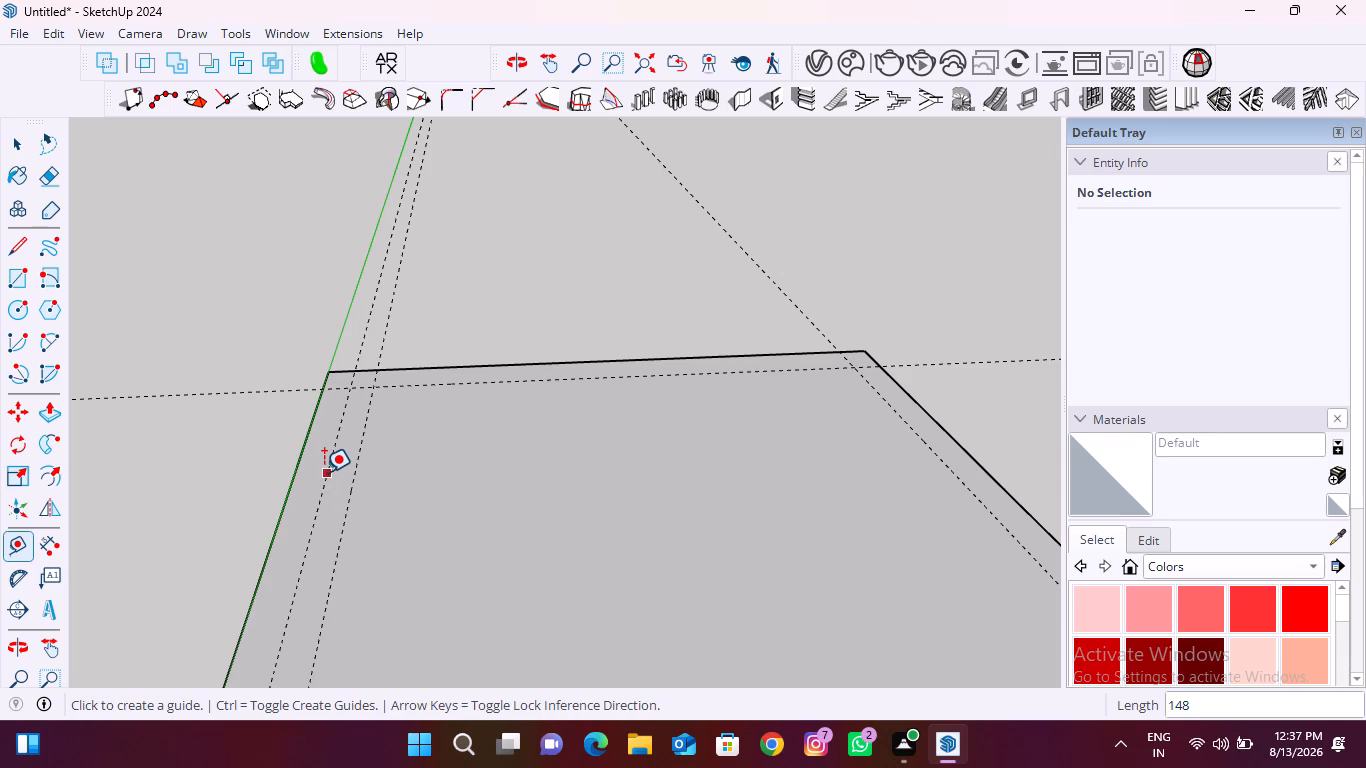
Create a guide line 124 mm inside the rectangle's near edge on the red axis.
{"action": "scroll", "coordinate": [347, 469], "scroll_direction": "down", "scroll_amount": 11}
{"action": "scroll", "coordinate": [399, 601], "scroll_direction": "up", "scroll_amount": 5}
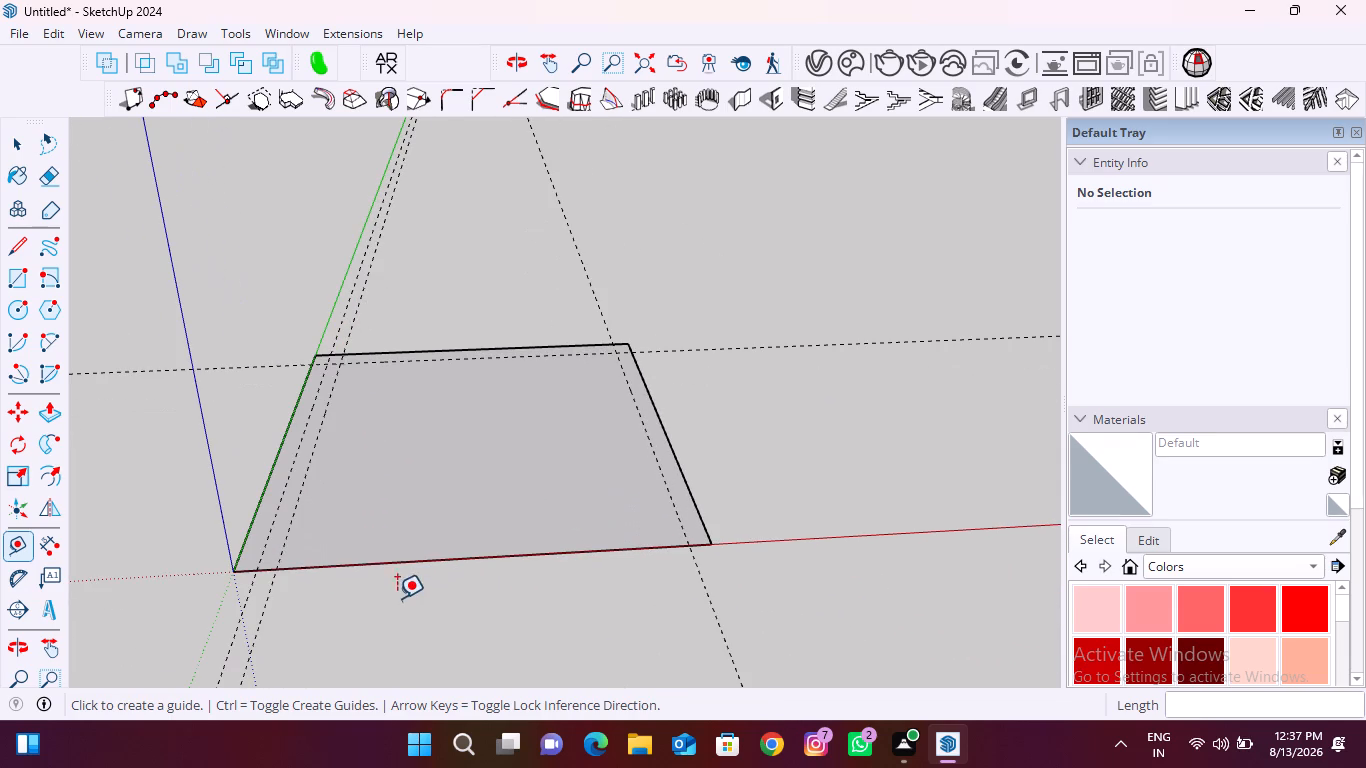
{"action": "left_click", "coordinate": [353, 558]}
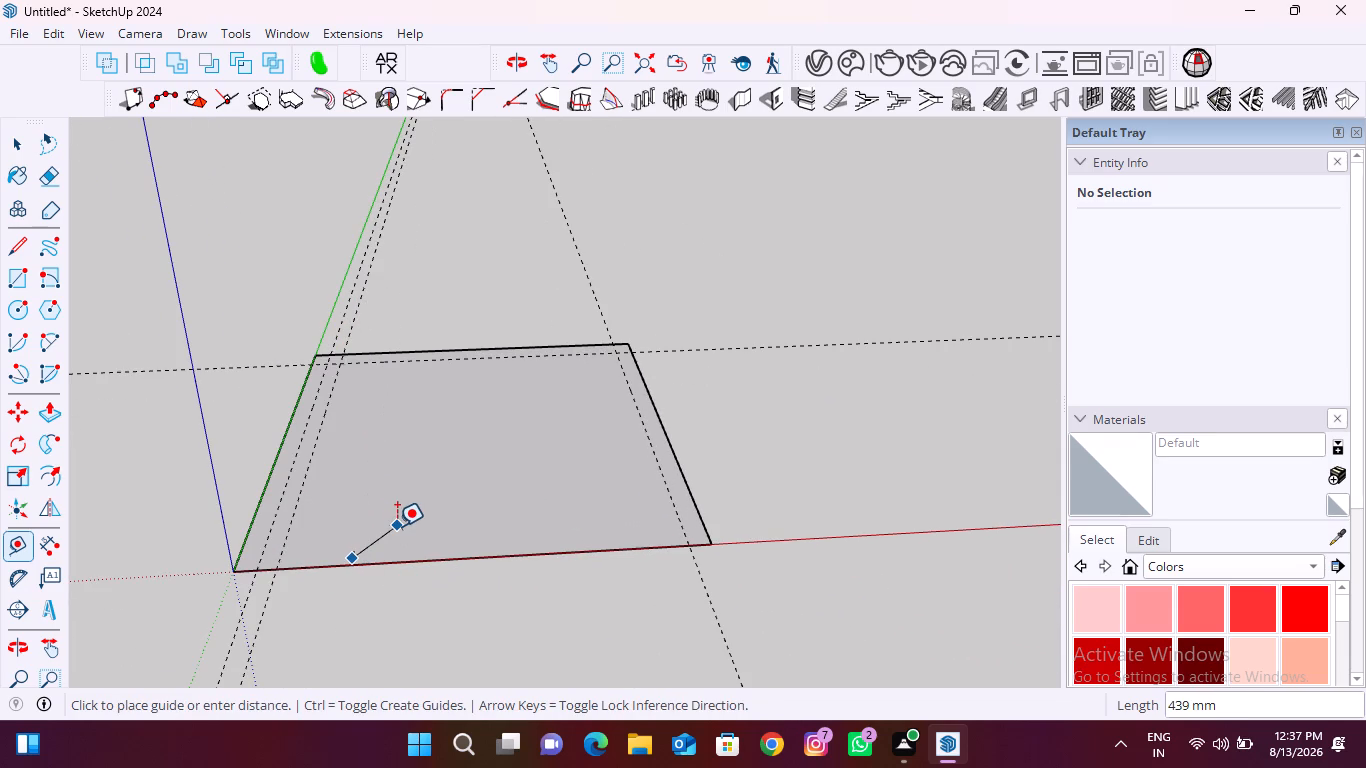
{"action": "key", "text": "Escape"}
{"action": "left_click", "coordinate": [353, 564]}
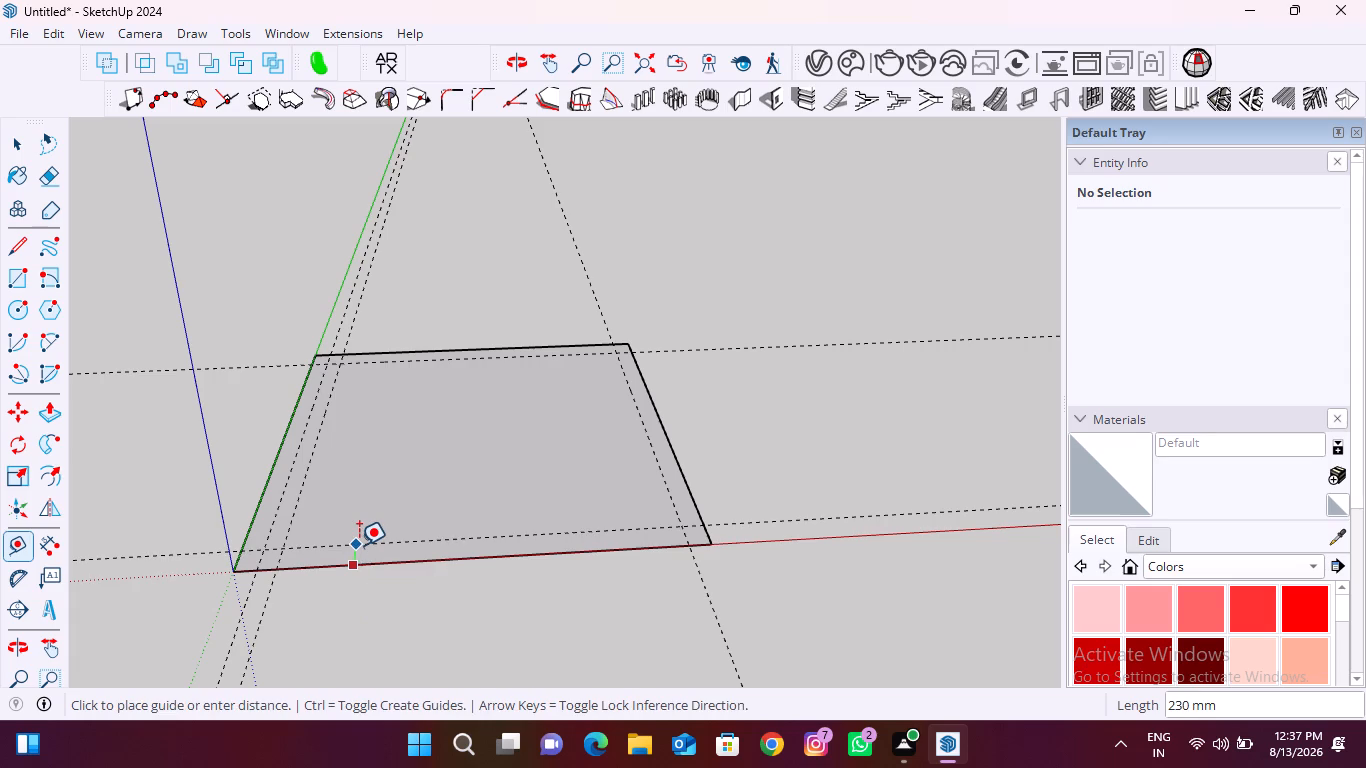
{"action": "type", "text": "124"}
{"action": "key", "text": "Return"}
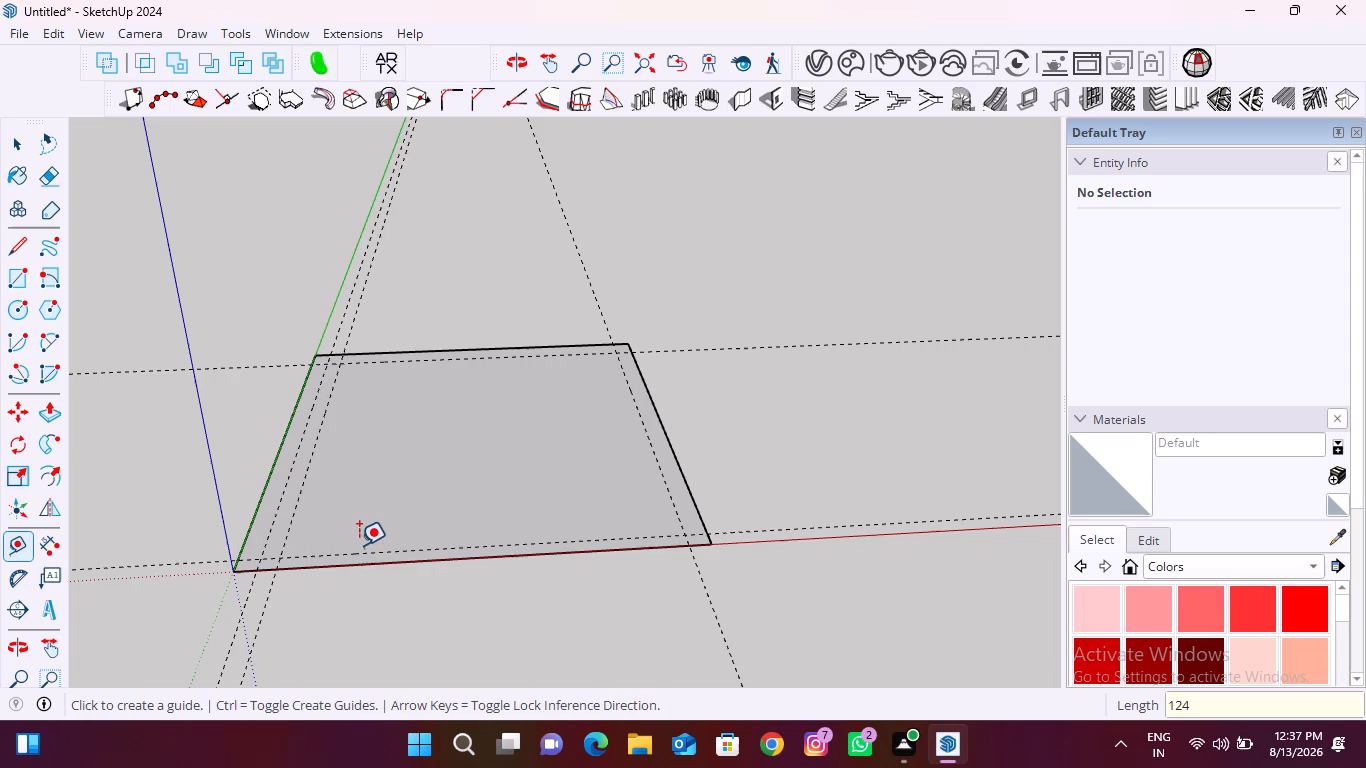
{"action": "key", "text": "space"}
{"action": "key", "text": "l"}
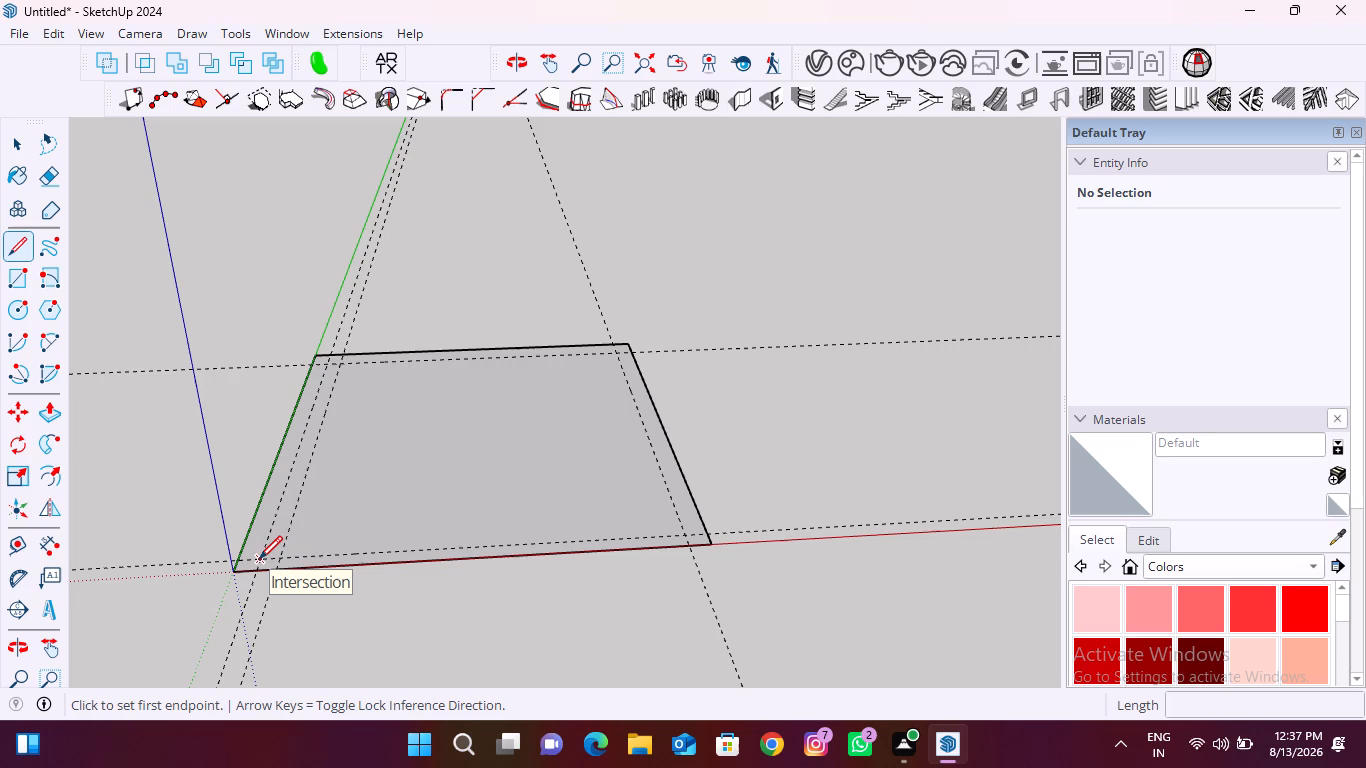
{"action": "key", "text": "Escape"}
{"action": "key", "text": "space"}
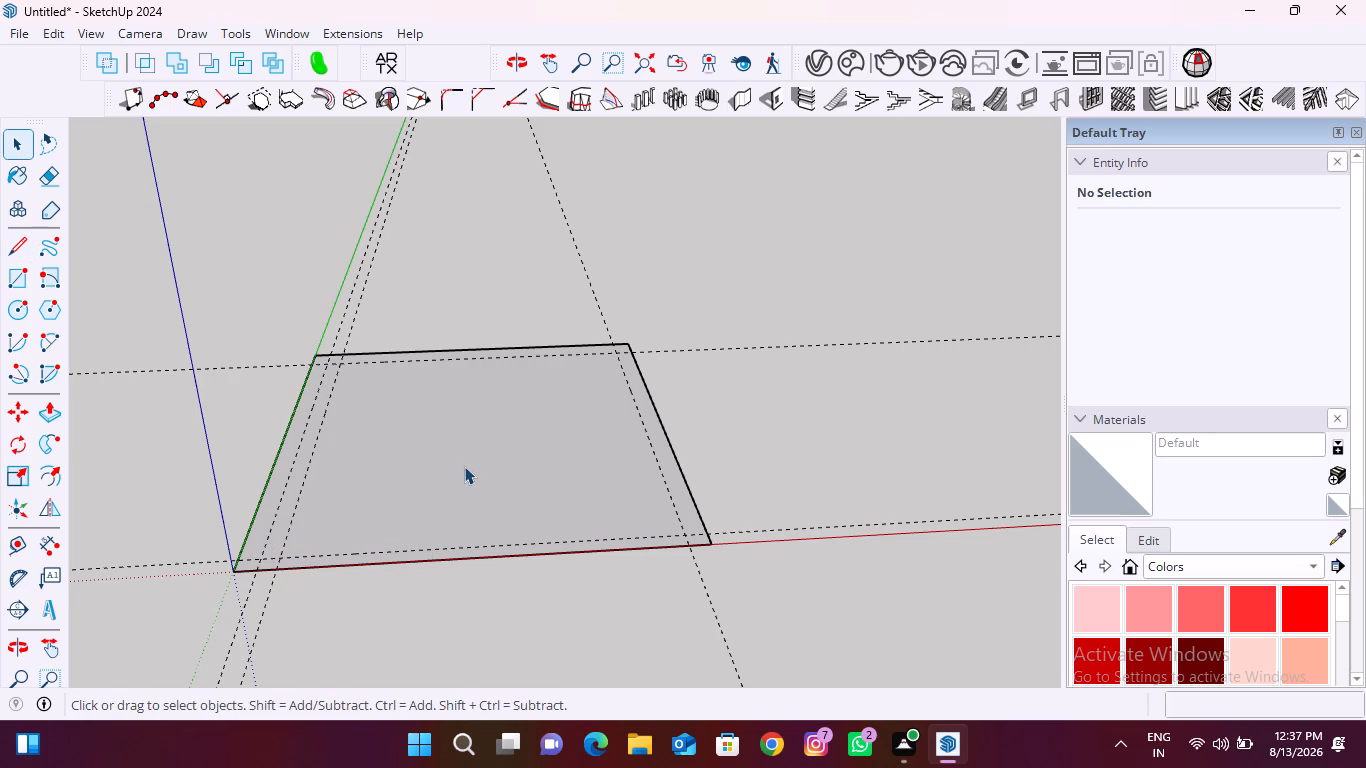
Push/Pull the rectangle's underside face downward by 1' to make a slab.
{"action": "middle_click_drag", "start_coordinate": [376, 591], "coordinate": [395, 395]}
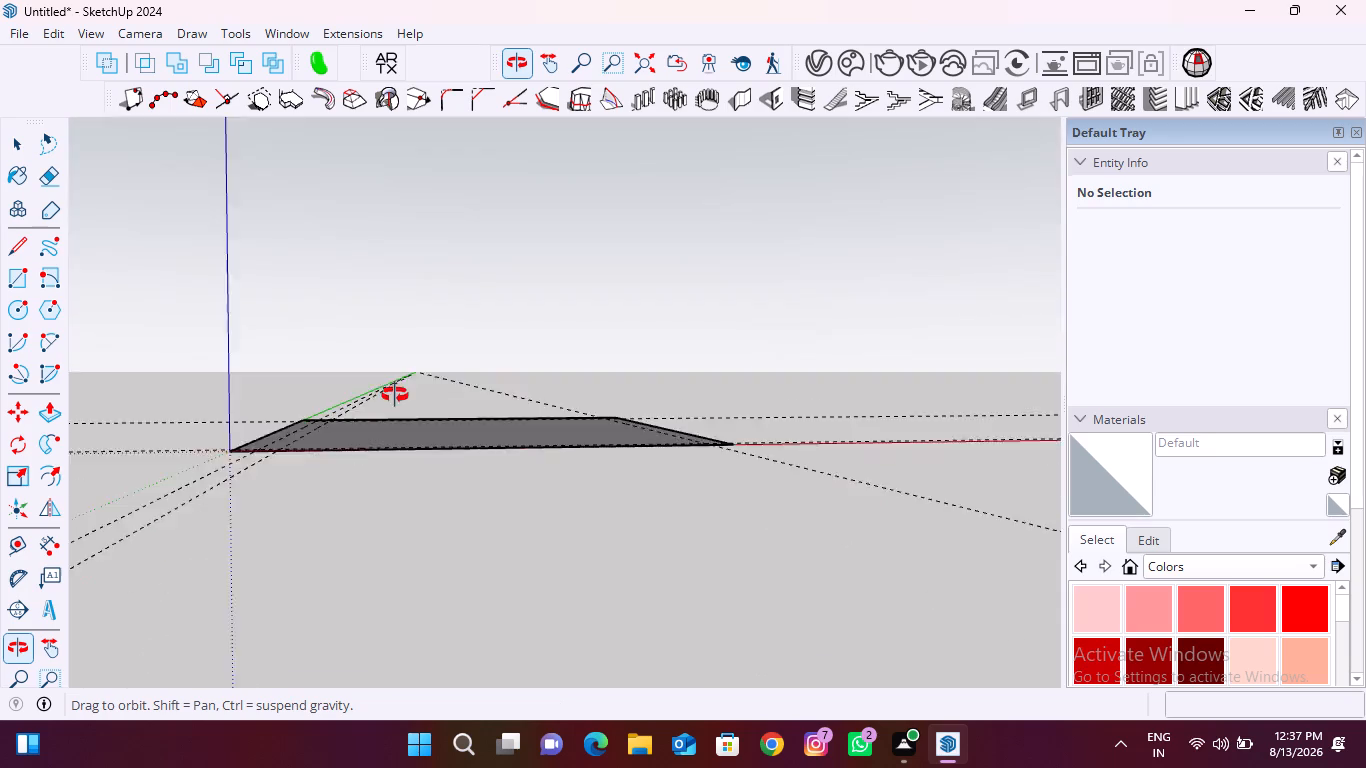
{"action": "middle_click_drag", "start_coordinate": [395, 395], "coordinate": [397, 336]}
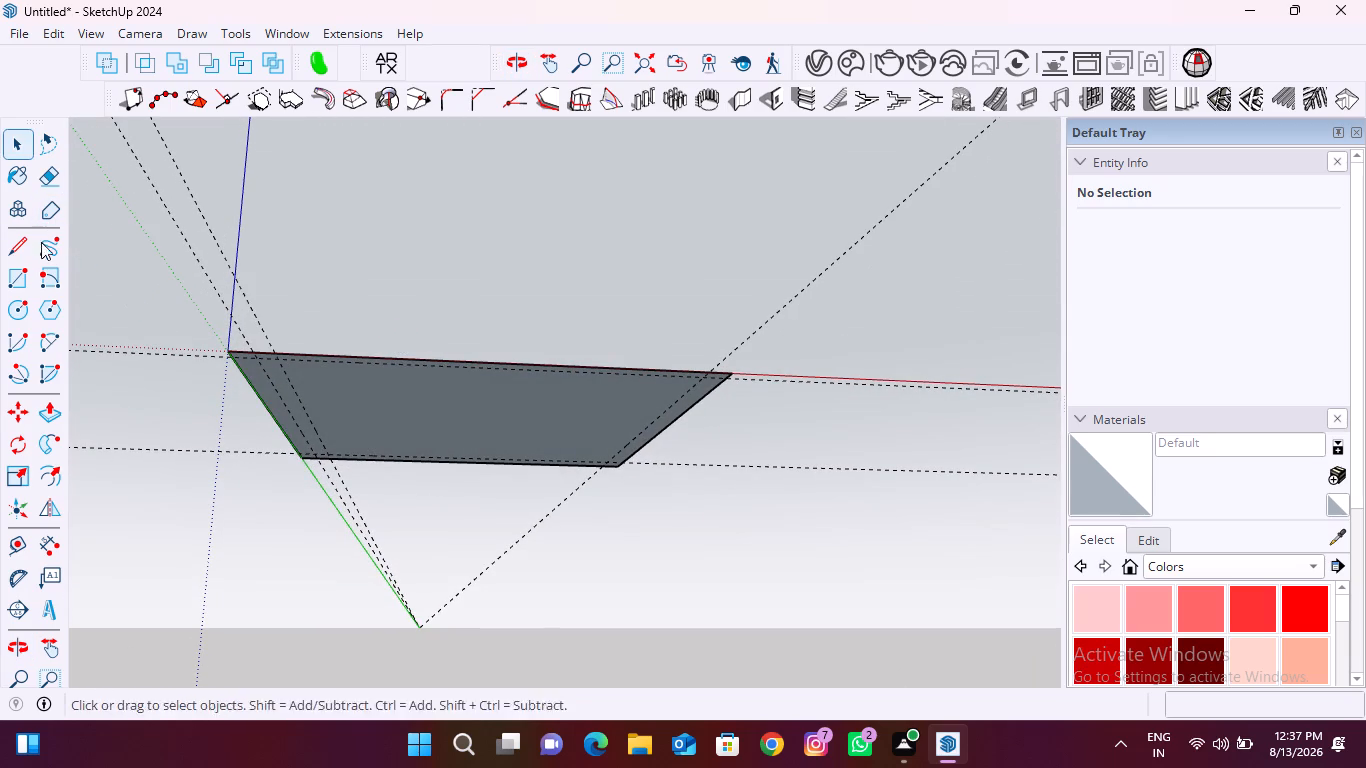
{"action": "left_click", "coordinate": [45, 410]}
{"action": "left_click", "coordinate": [495, 409]}
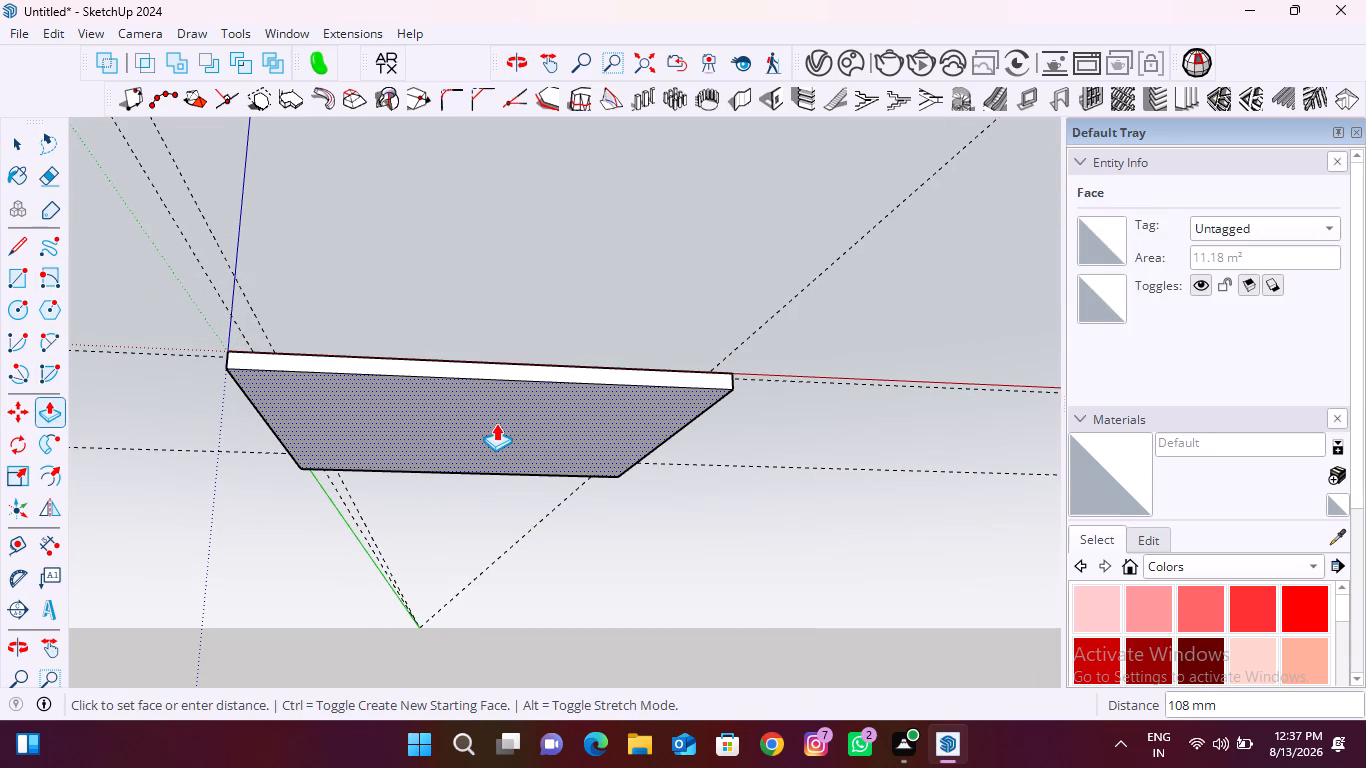
{"action": "type", "text": "1'"}
{"action": "key", "text": "Return"}
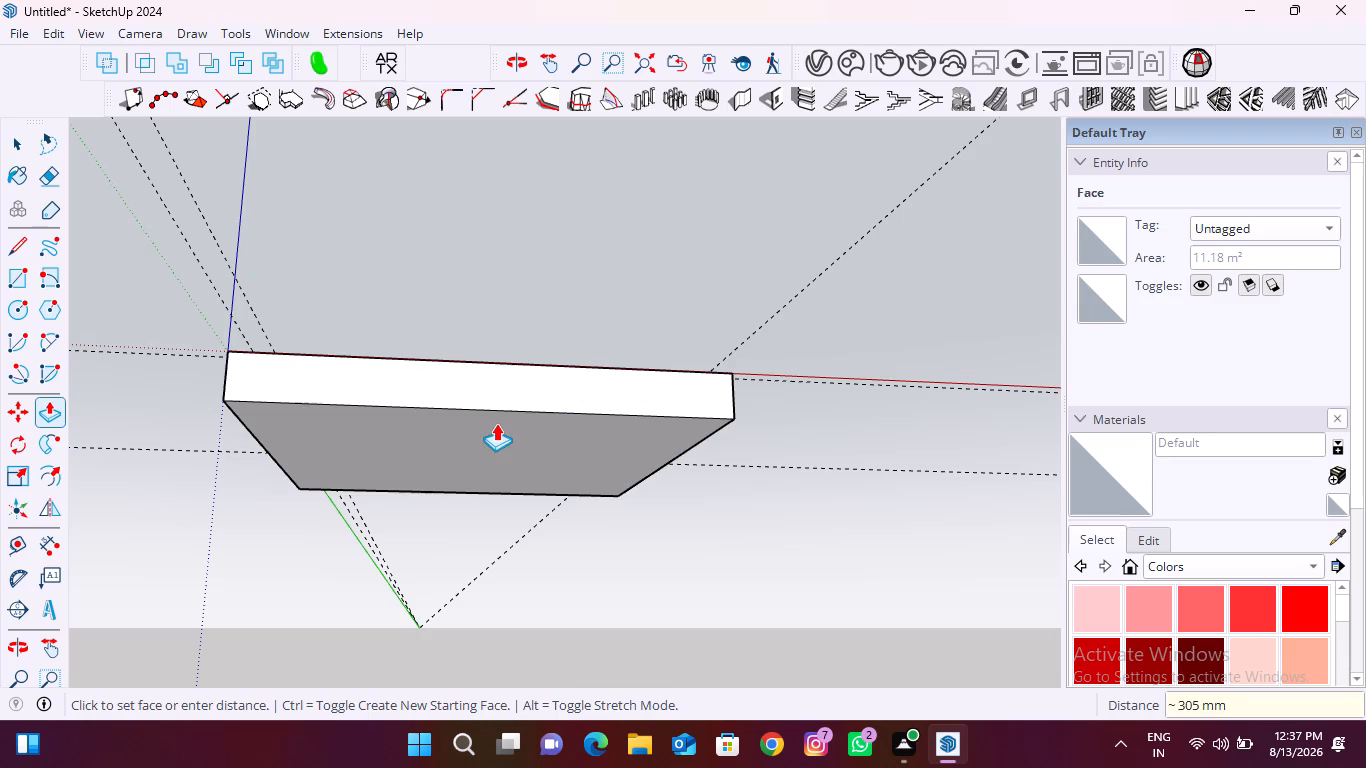
Draw connected 2845, 3200 and 2720 mm lines on the top face, from the near 148 mm guide intersection around to the far 273 mm guide intersection.
{"action": "middle_click_drag", "start_coordinate": [550, 358], "coordinate": [533, 487]}
{"action": "scroll", "coordinate": [550, 358], "scroll_direction": "down", "scroll_amount": 1}
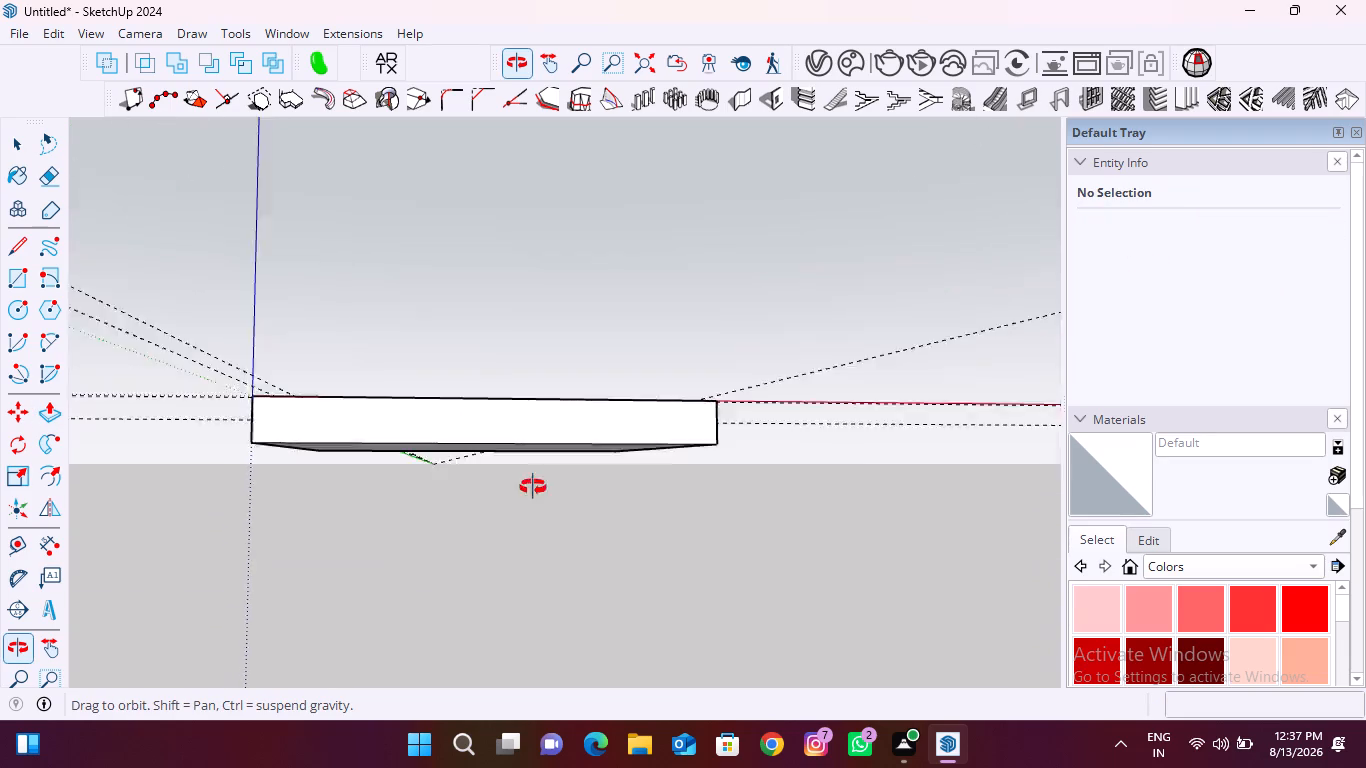
{"action": "middle_click_drag", "start_coordinate": [533, 487], "coordinate": [499, 613]}
{"action": "scroll", "coordinate": [302, 455], "scroll_direction": "up", "scroll_amount": 2}
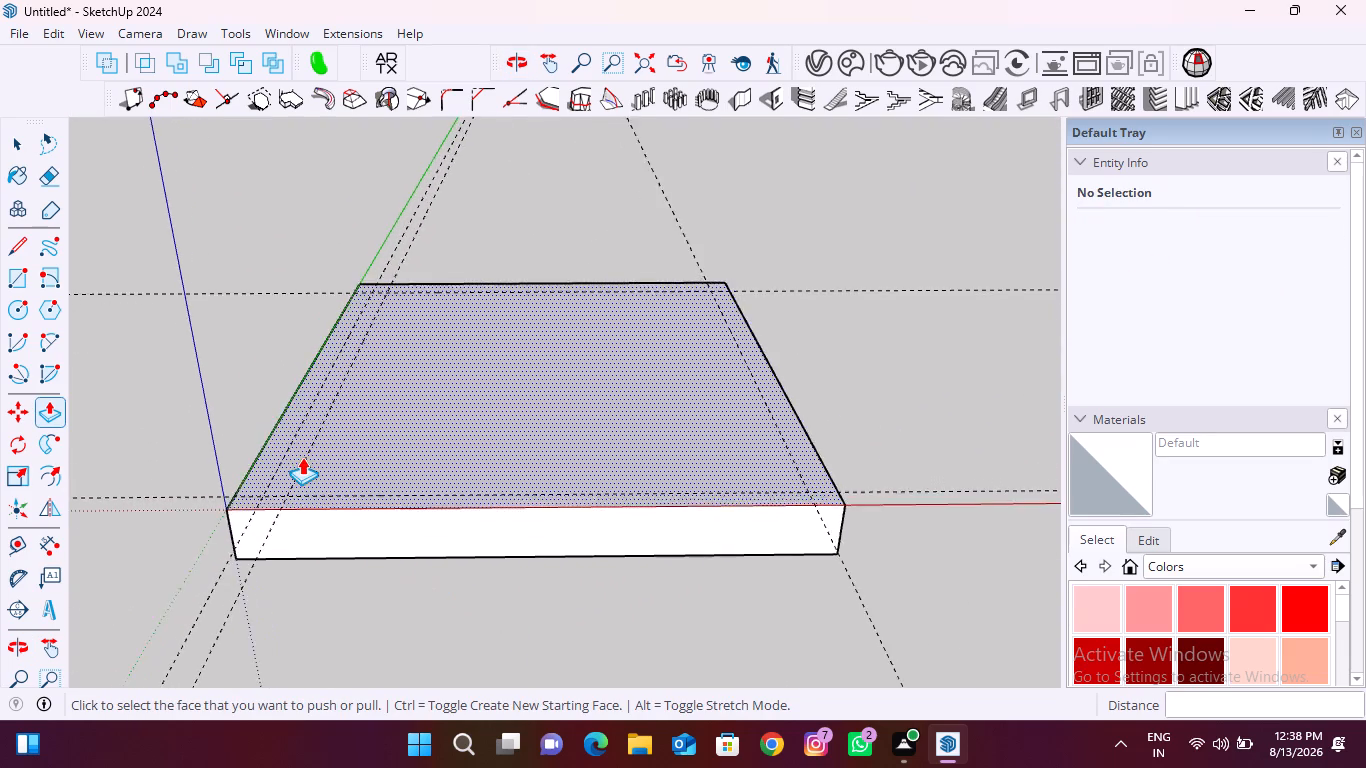
{"action": "scroll", "coordinate": [302, 457], "scroll_direction": "up", "scroll_amount": 2}
{"action": "key", "text": "space"}
{"action": "key", "text": "l"}
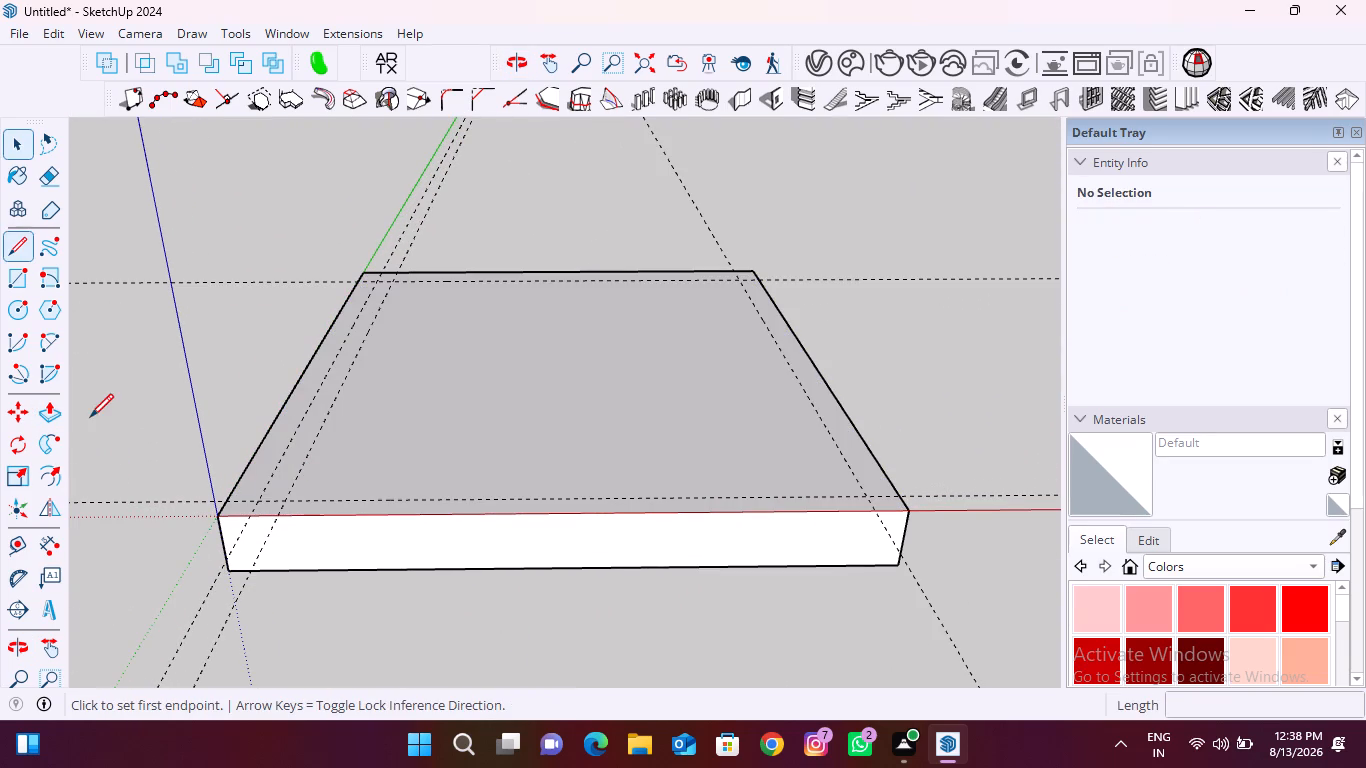
{"action": "scroll", "coordinate": [267, 514], "scroll_direction": "up", "scroll_amount": 6}
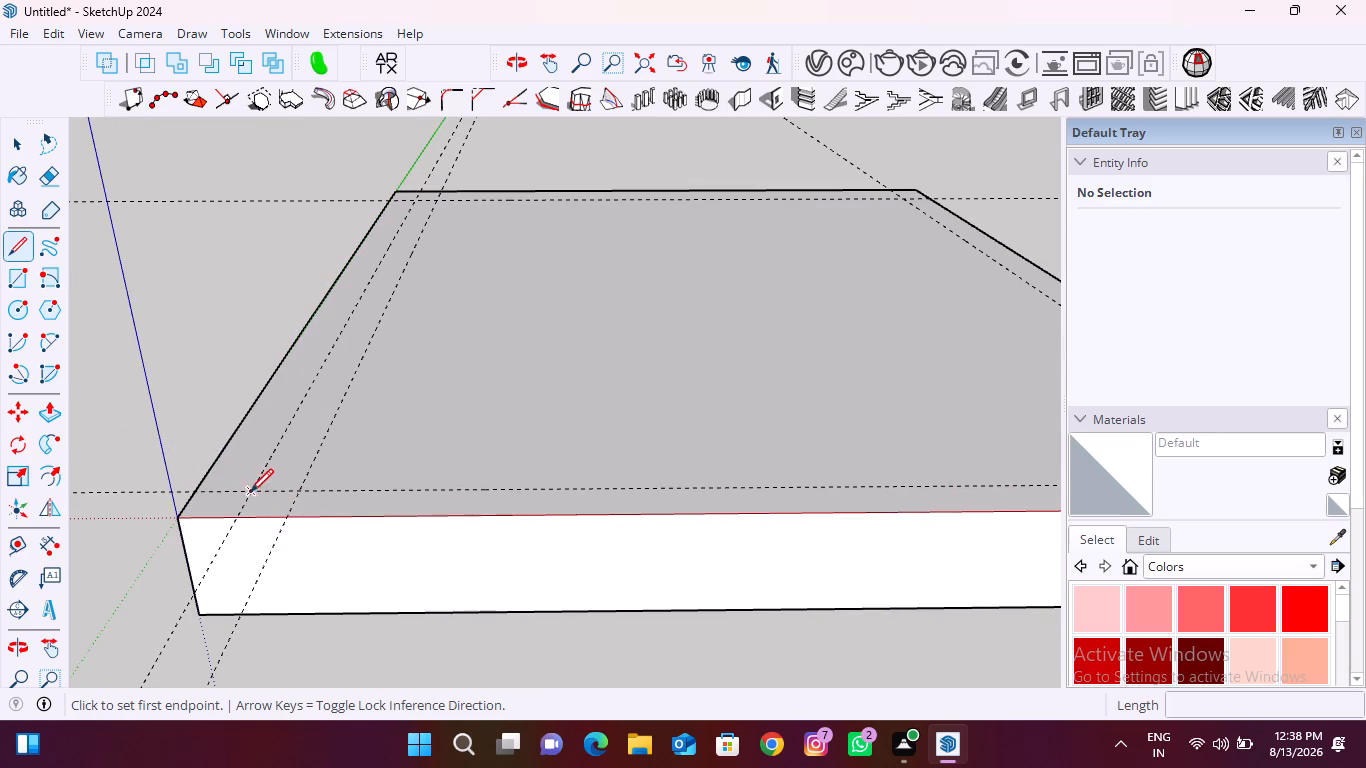
{"action": "left_click", "coordinate": [250, 492]}
{"action": "scroll", "coordinate": [152, 498], "scroll_direction": "down", "scroll_amount": 7}
{"action": "middle_click_drag", "start_coordinate": [735, 444], "coordinate": [734, 585]}
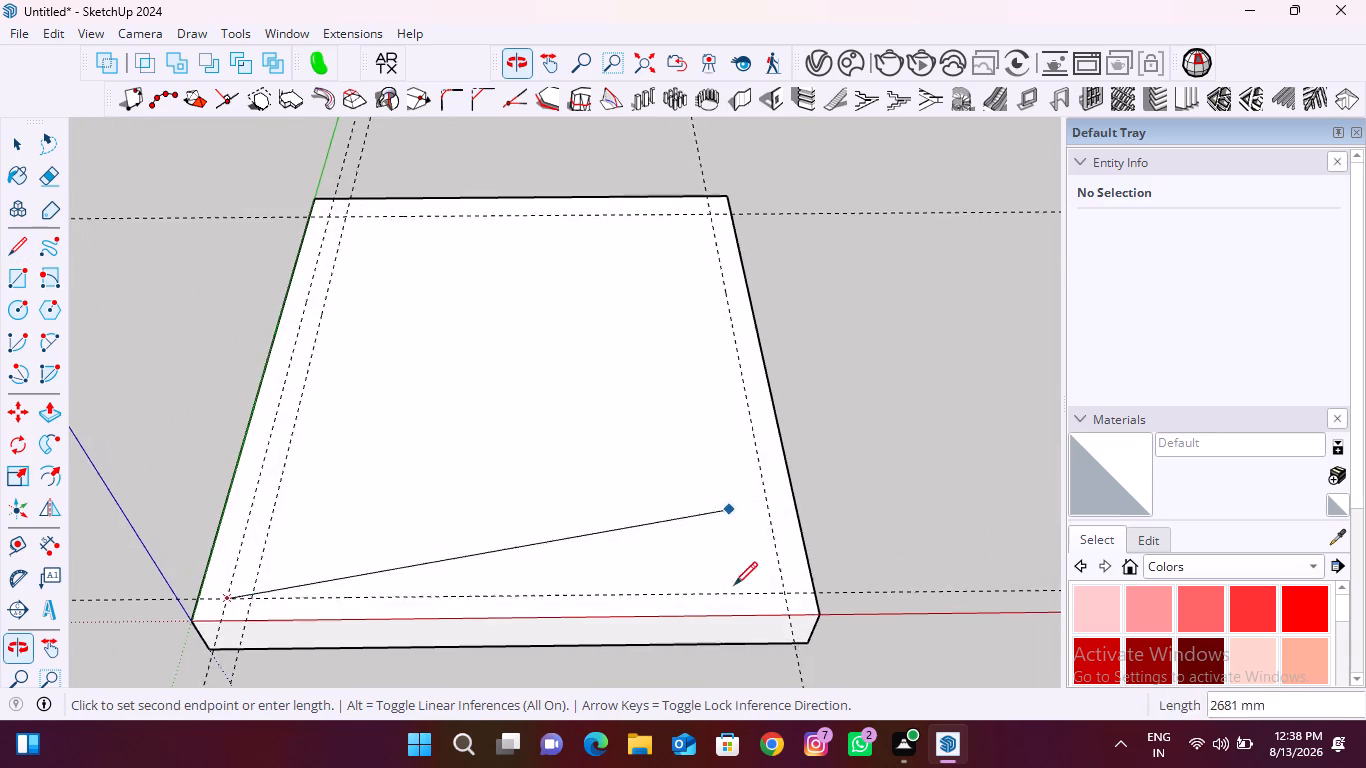
{"action": "left_click", "coordinate": [786, 595]}
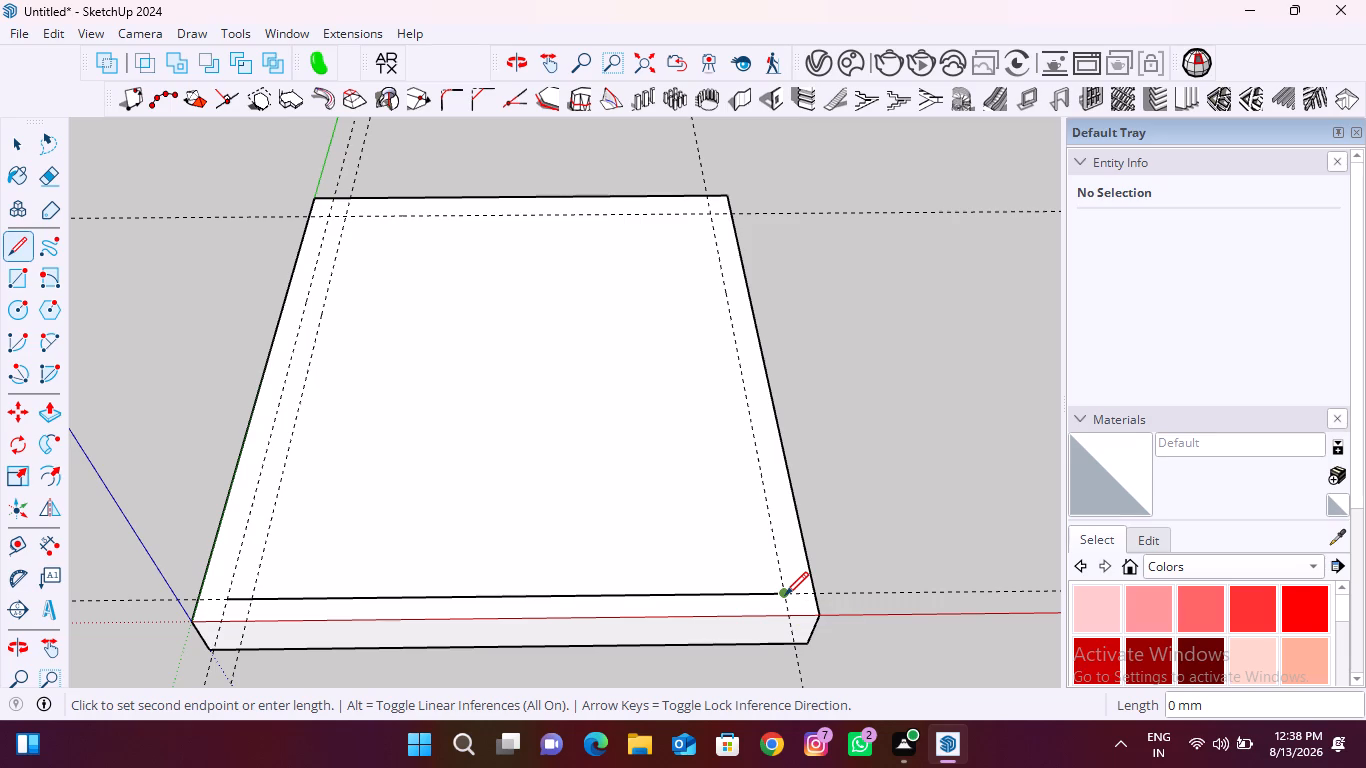
{"action": "left_click", "coordinate": [707, 213]}
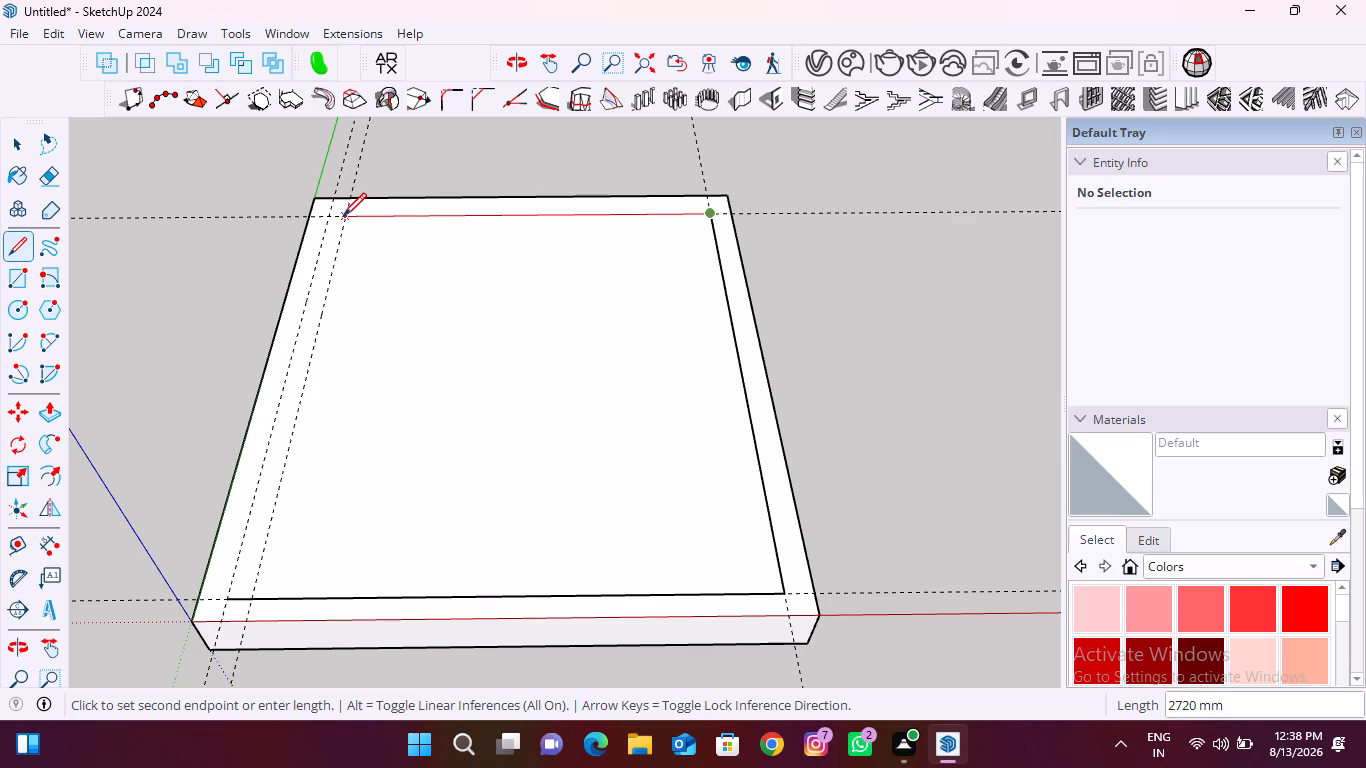
{"action": "left_click", "coordinate": [343, 216]}
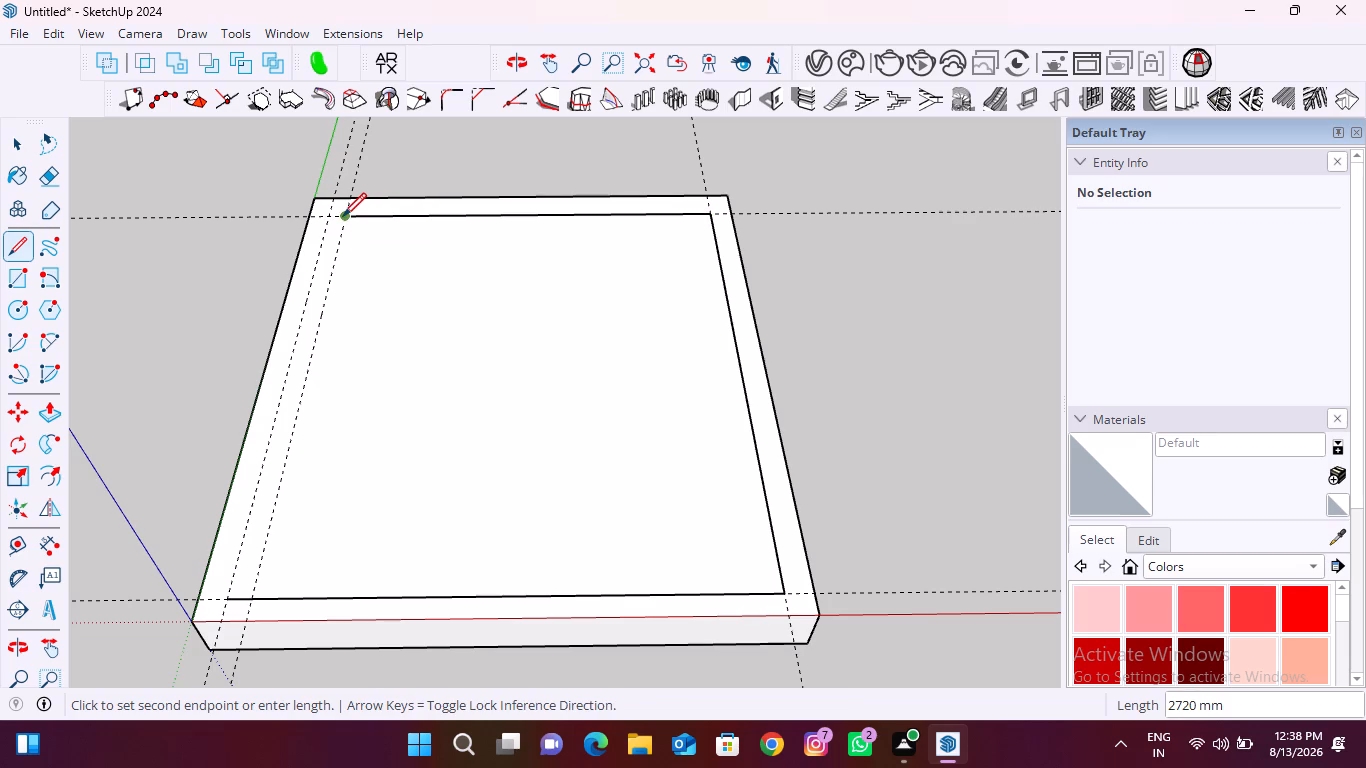
{"action": "key", "text": "space"}
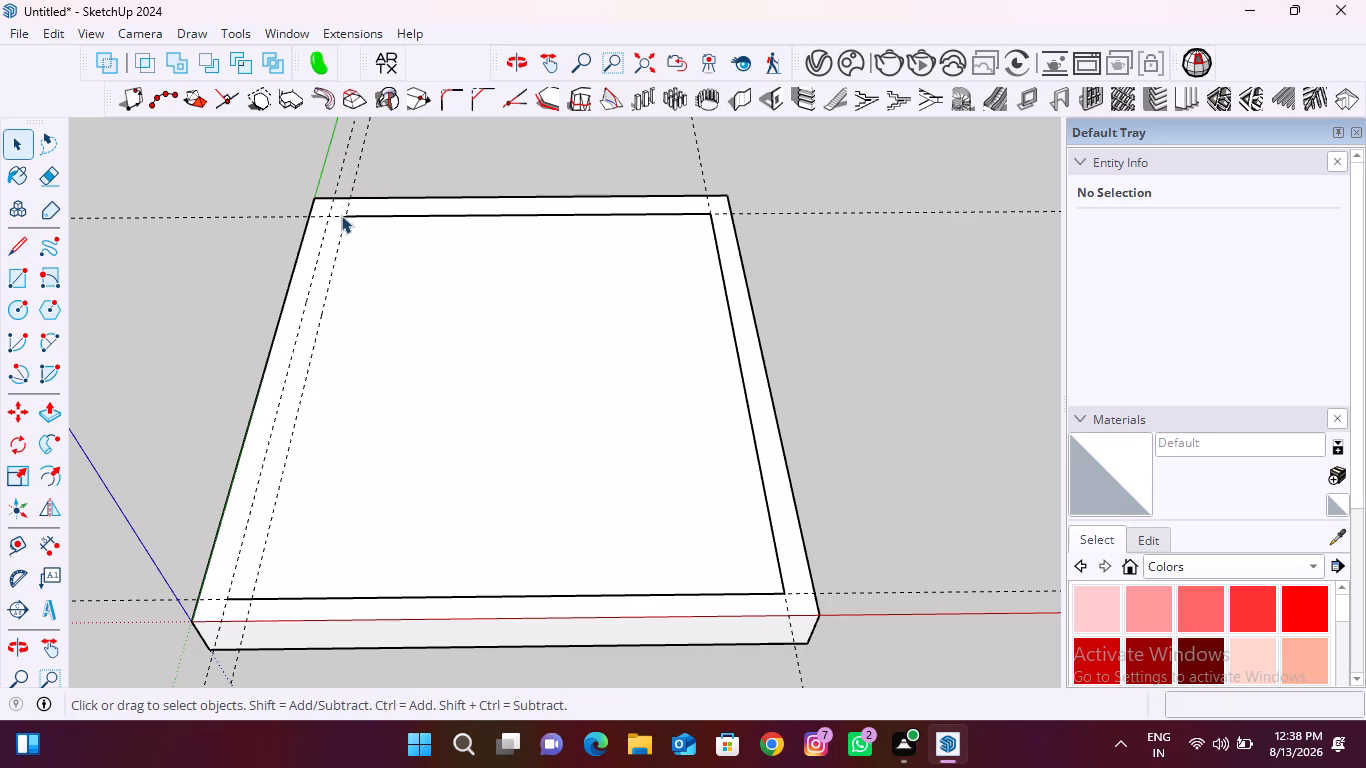
Start a Tape Measure guide near the inner outline's far corner on the green-axis side.
{"action": "scroll", "coordinate": [359, 171], "scroll_direction": "up", "scroll_amount": 5}
{"action": "key", "text": "t"}
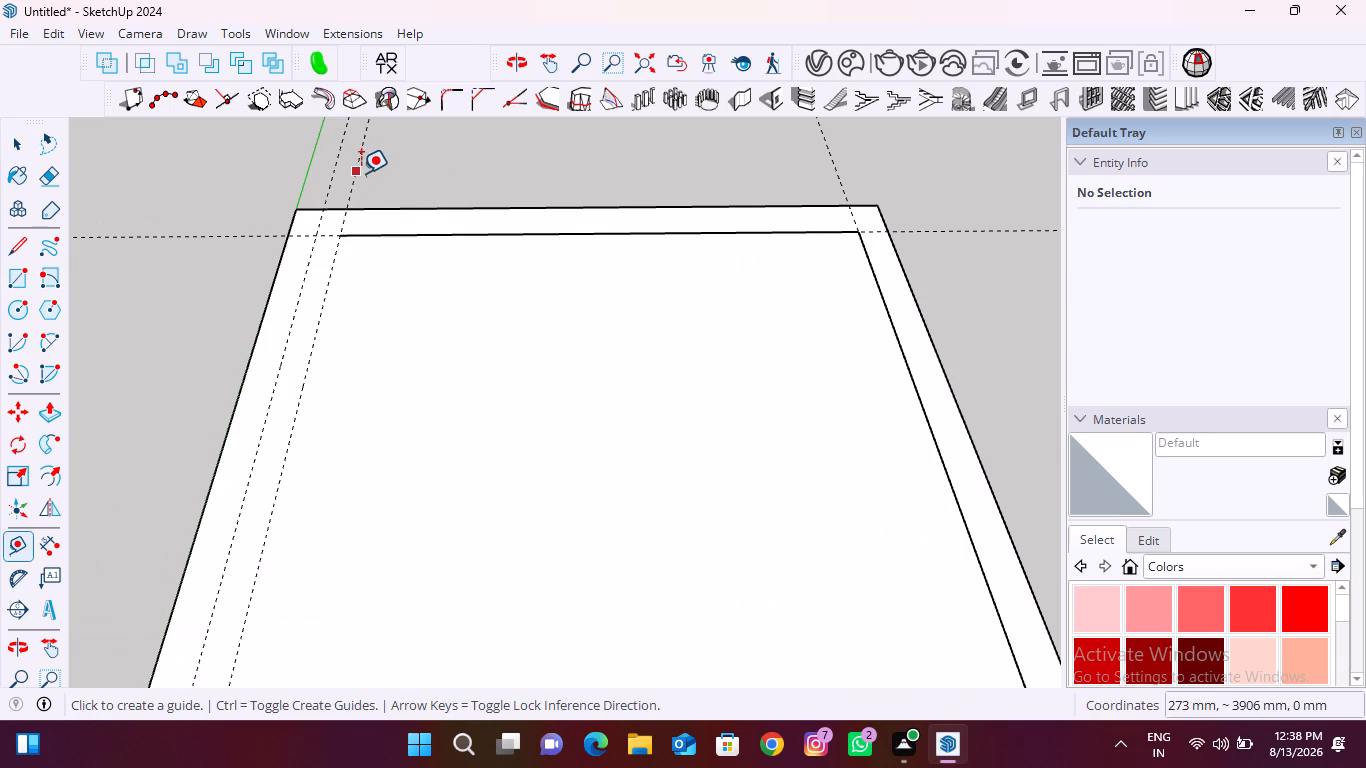
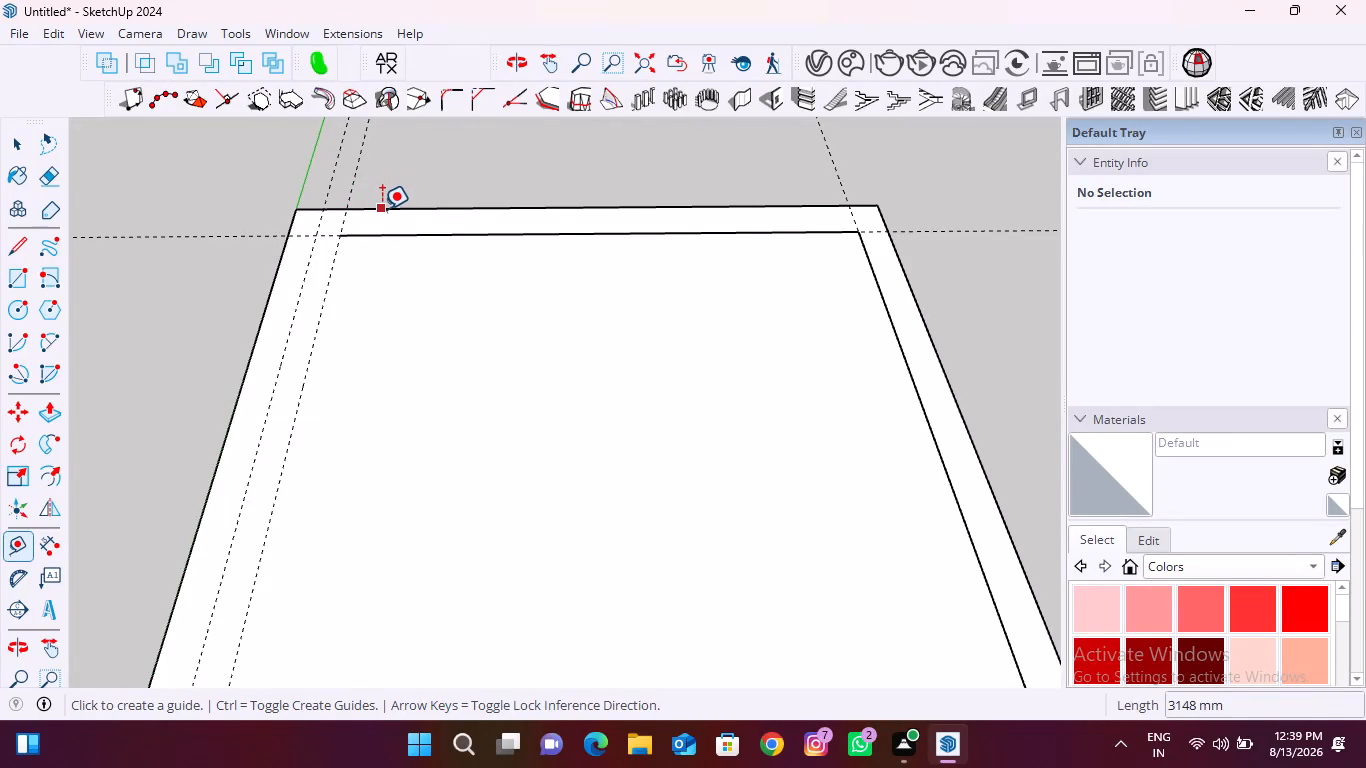
Create a guide line 669 mm inside the slab's far edge, parallel to the red axis.
{"action": "left_click", "coordinate": [382, 209]}
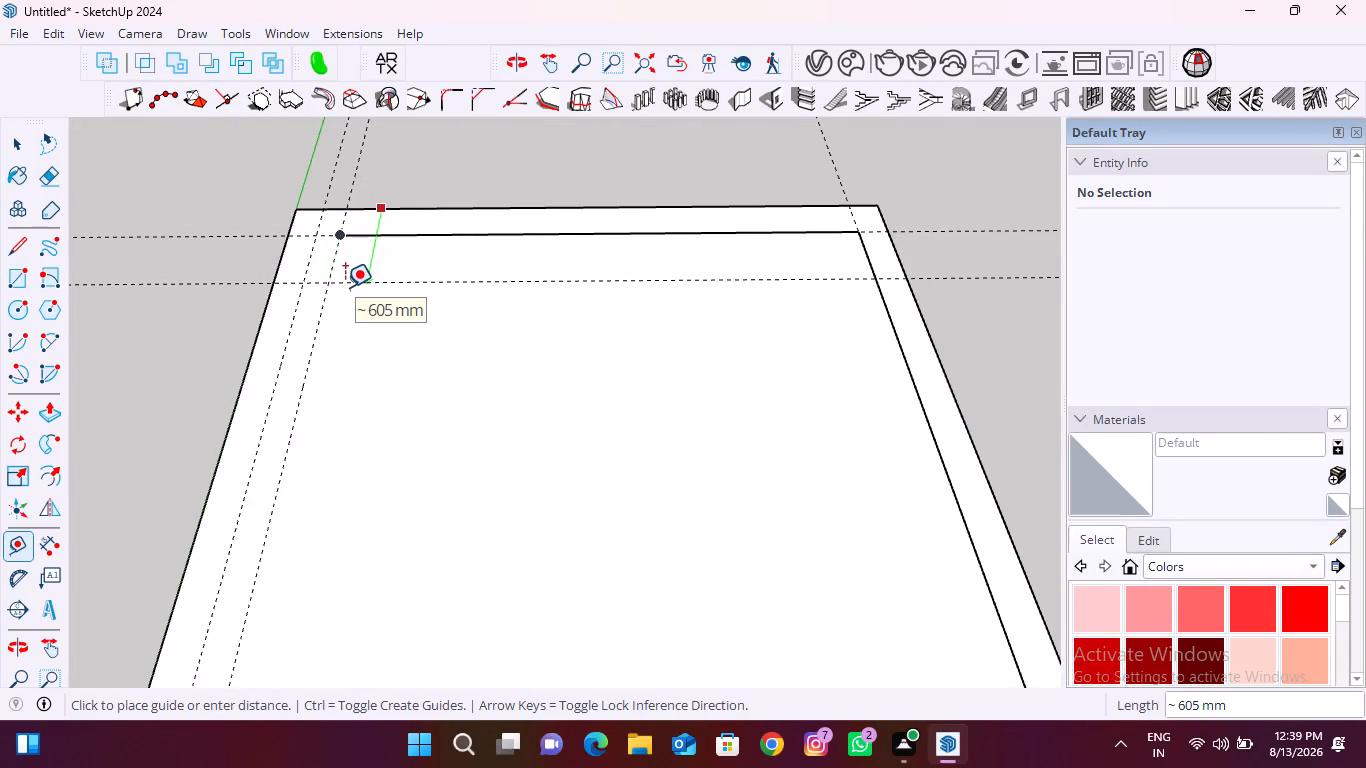
{"action": "type", "text": "669"}
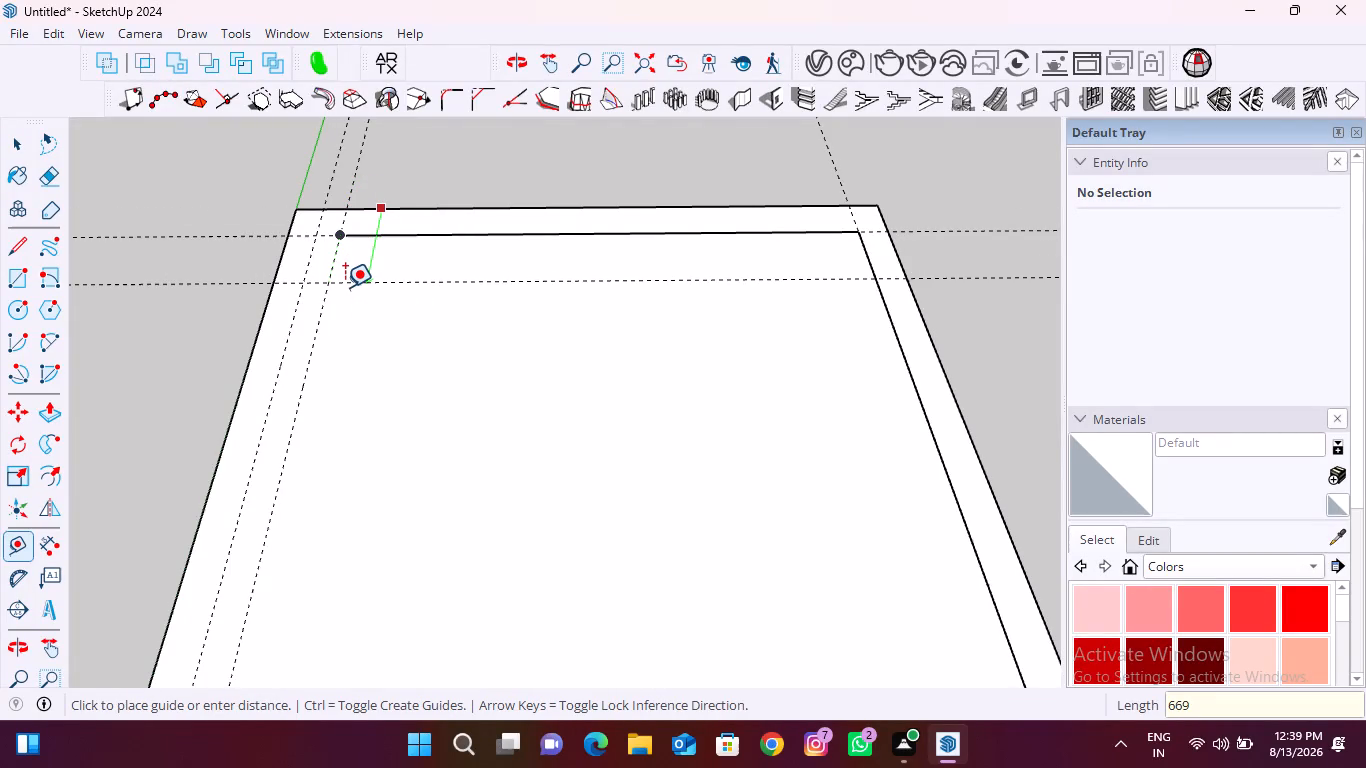
{"action": "key", "text": "Return"}
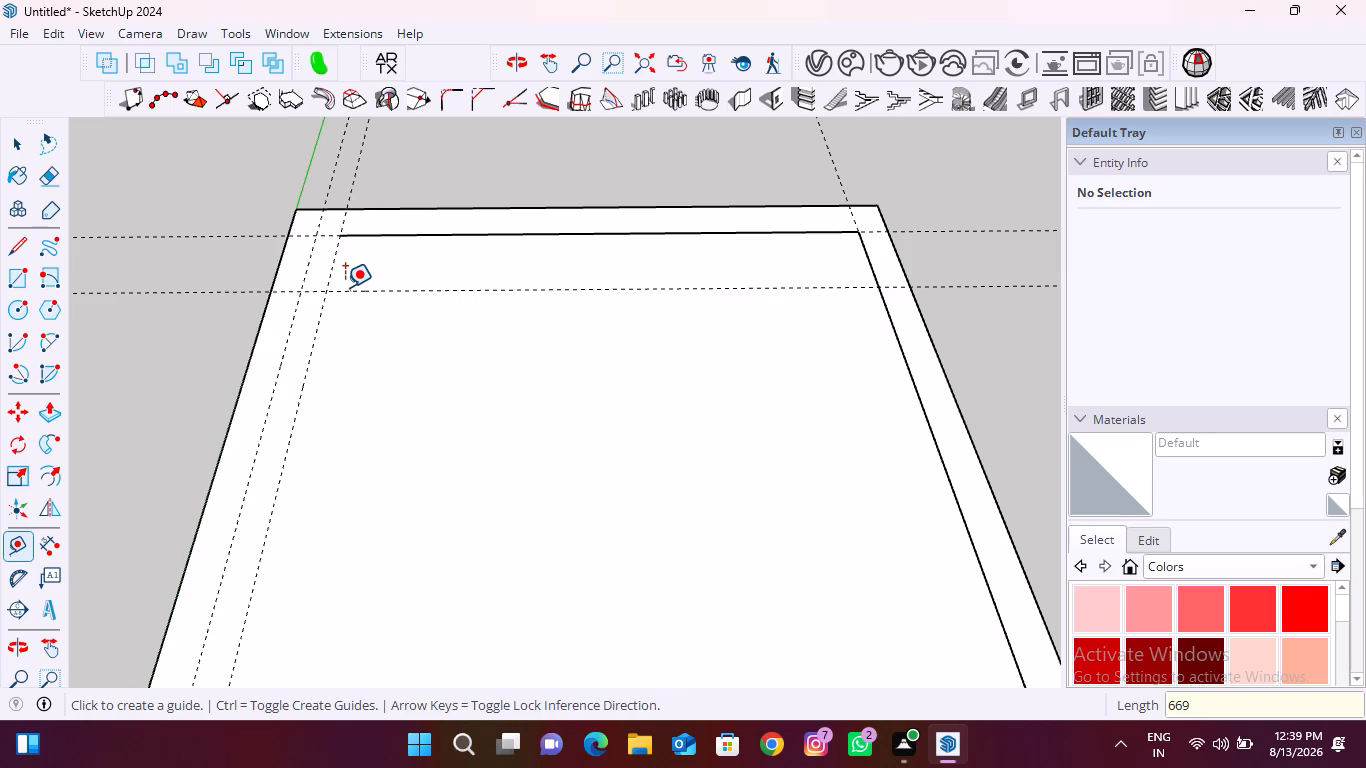
Close the inner outline with a 440 mm line from its open far corner, a short jog along the 669 mm guide, and a line to the near corner.
{"action": "key", "text": "l"}
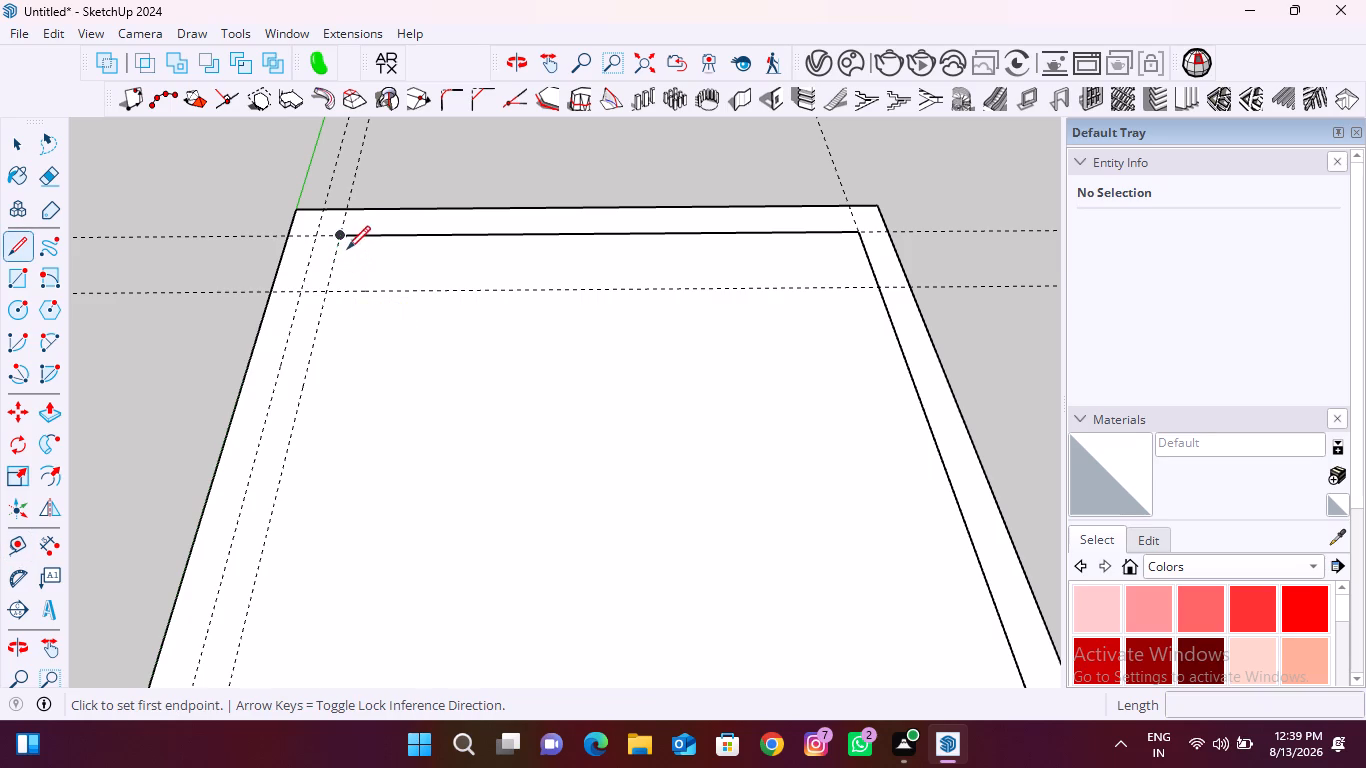
{"action": "left_click", "coordinate": [339, 237]}
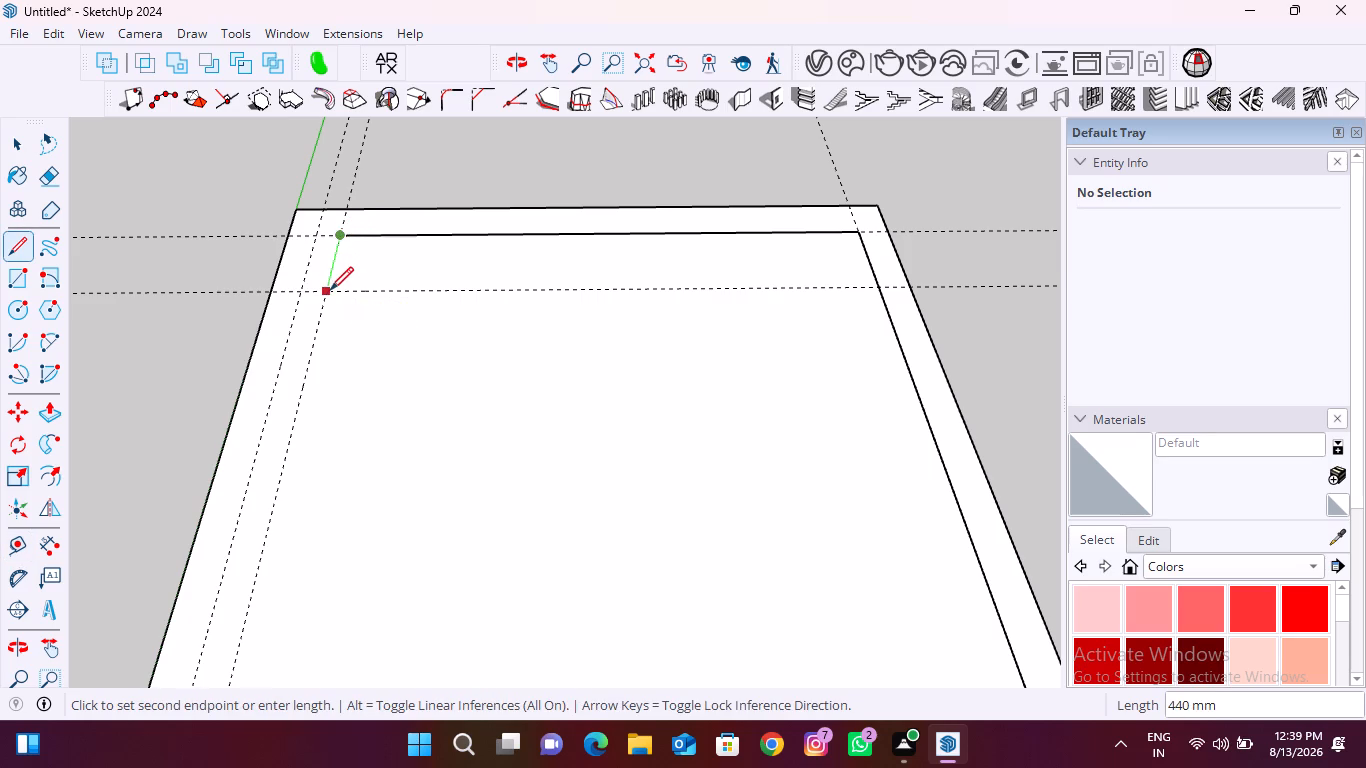
{"action": "left_click", "coordinate": [330, 290]}
{"action": "left_click", "coordinate": [308, 292]}
{"action": "scroll", "coordinate": [325, 230], "scroll_direction": "down", "scroll_amount": 7}
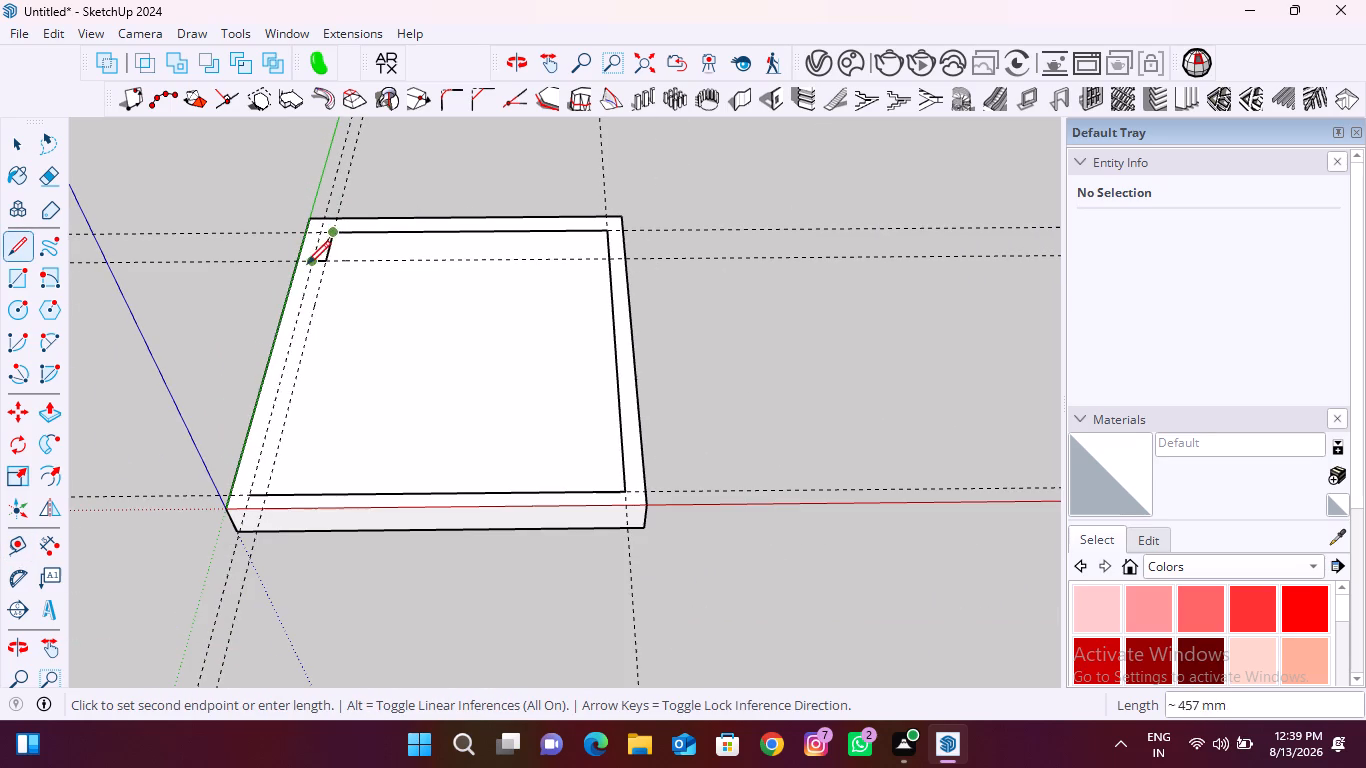
{"action": "left_click", "coordinate": [255, 495]}
{"action": "key", "text": "space"}
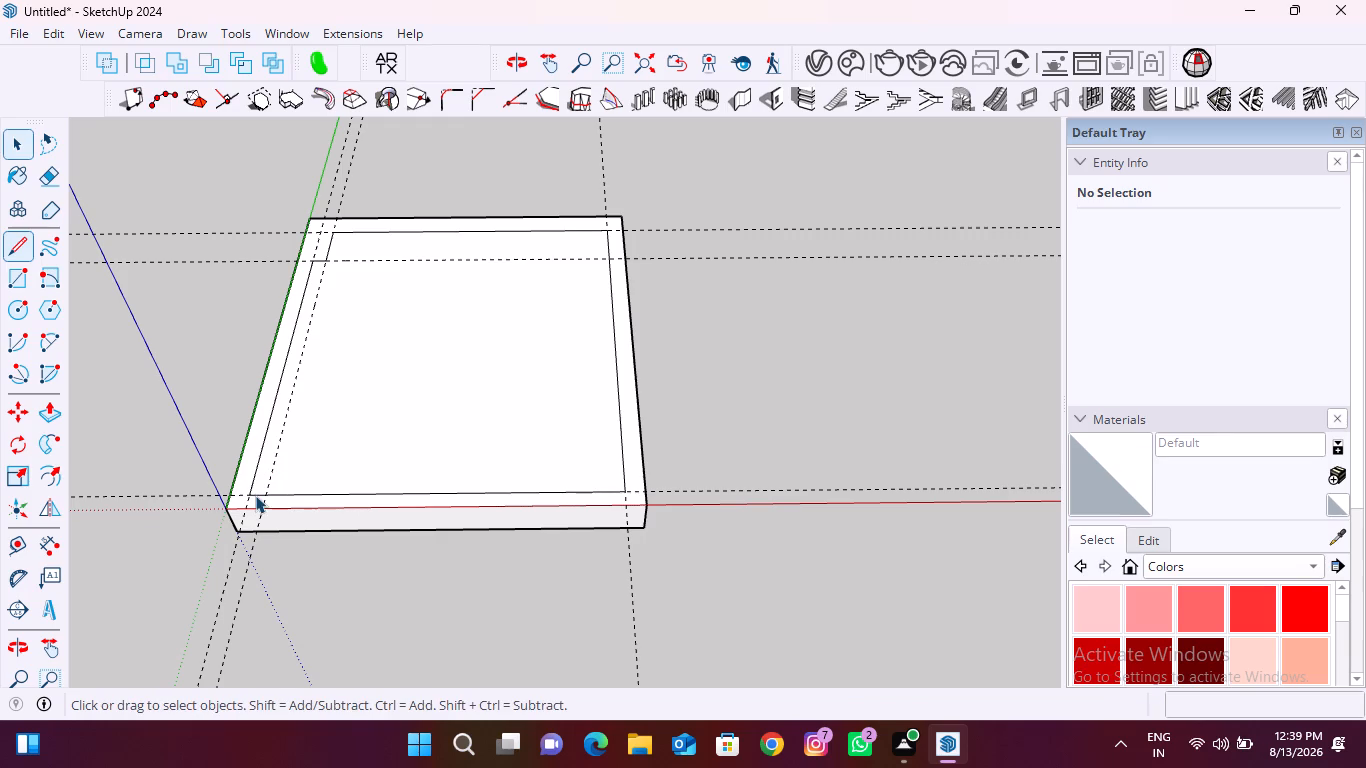
Delete all guides from the model.
{"action": "left_click", "coordinate": [54, 37]}
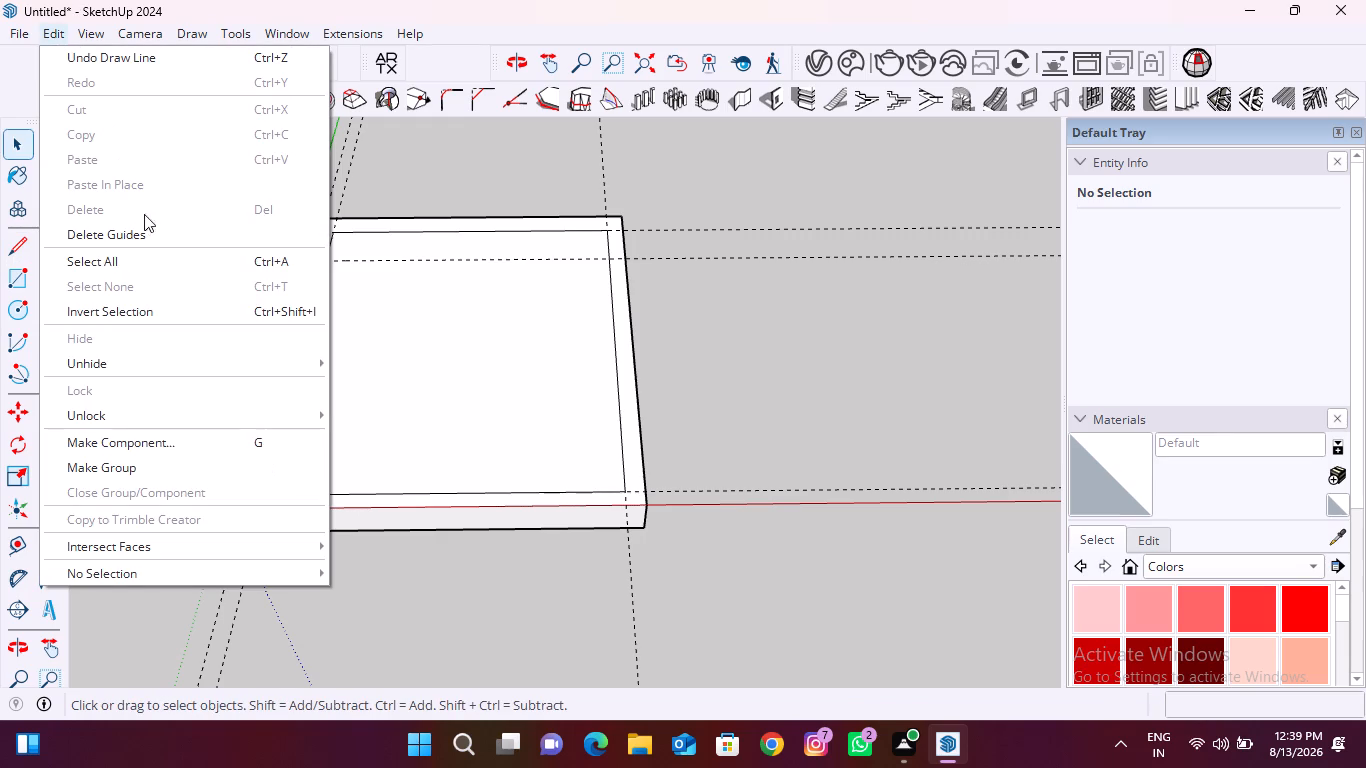
{"action": "left_click", "coordinate": [151, 242]}
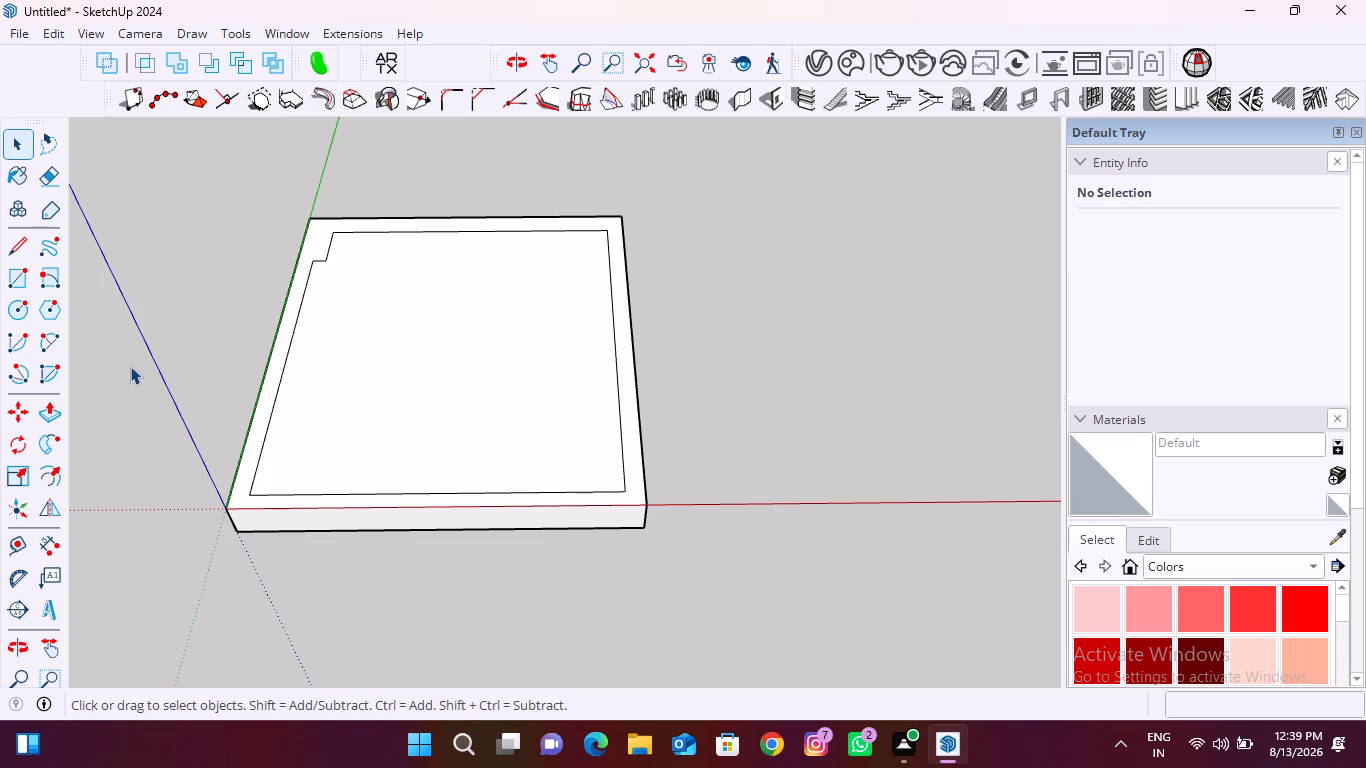
Create a guide line 720 mm inward from the inner outline's far edge.
{"action": "scroll", "coordinate": [608, 248], "scroll_direction": "up", "scroll_amount": 3}
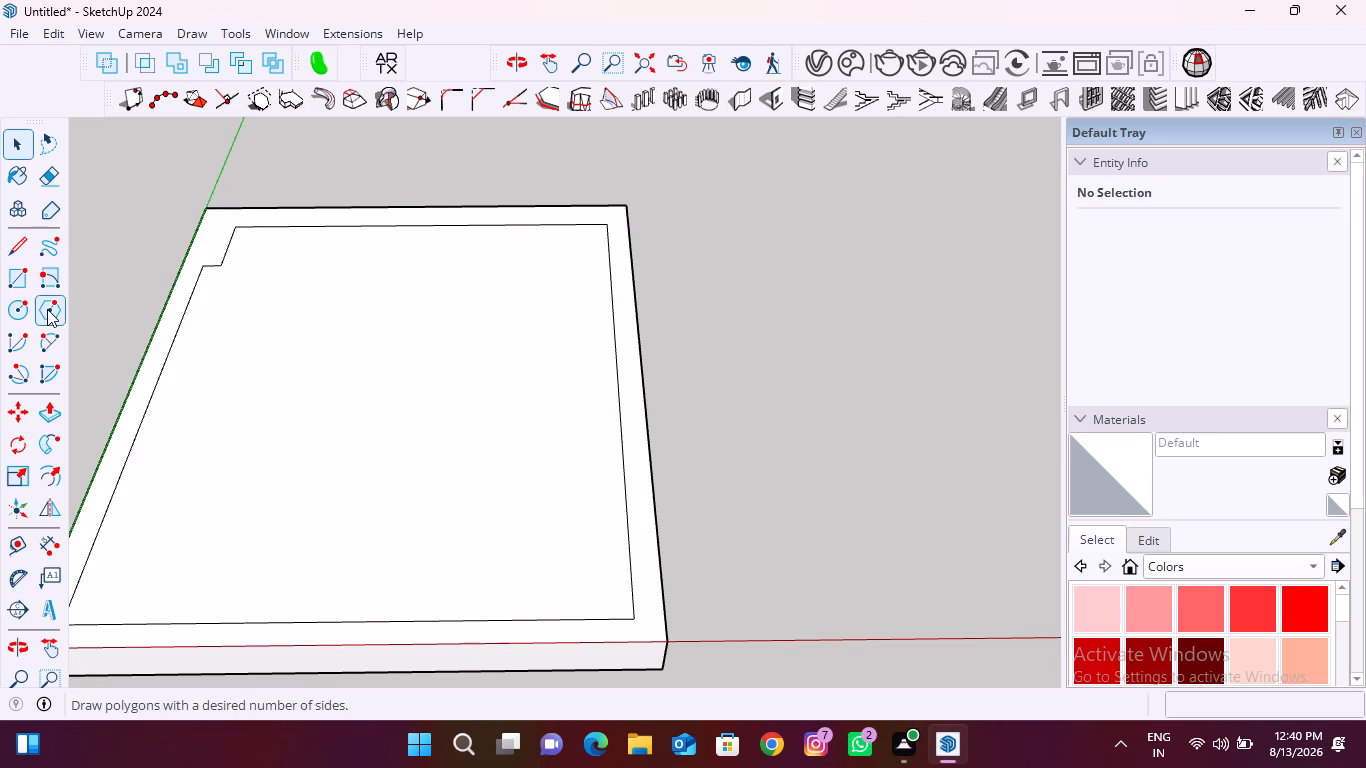
{"action": "key", "text": "t"}
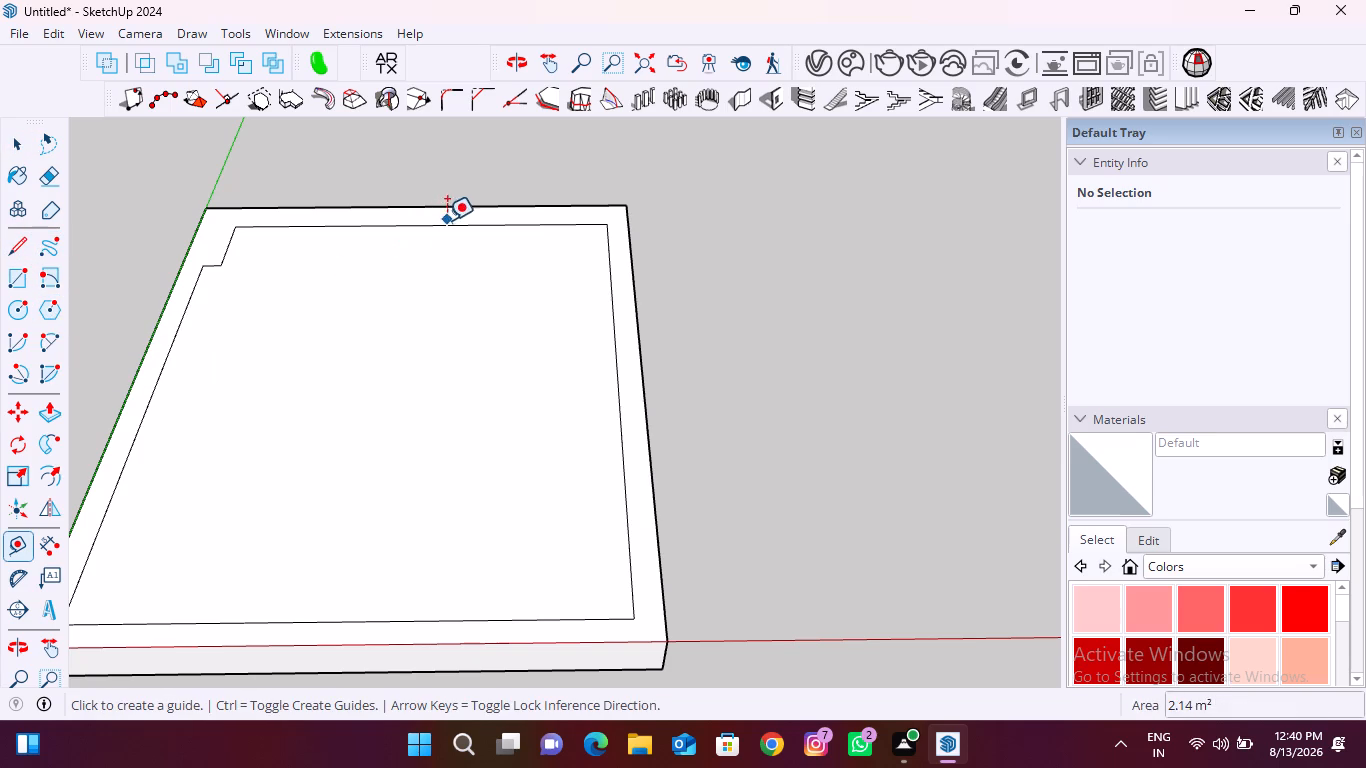
{"action": "left_click", "coordinate": [447, 229]}
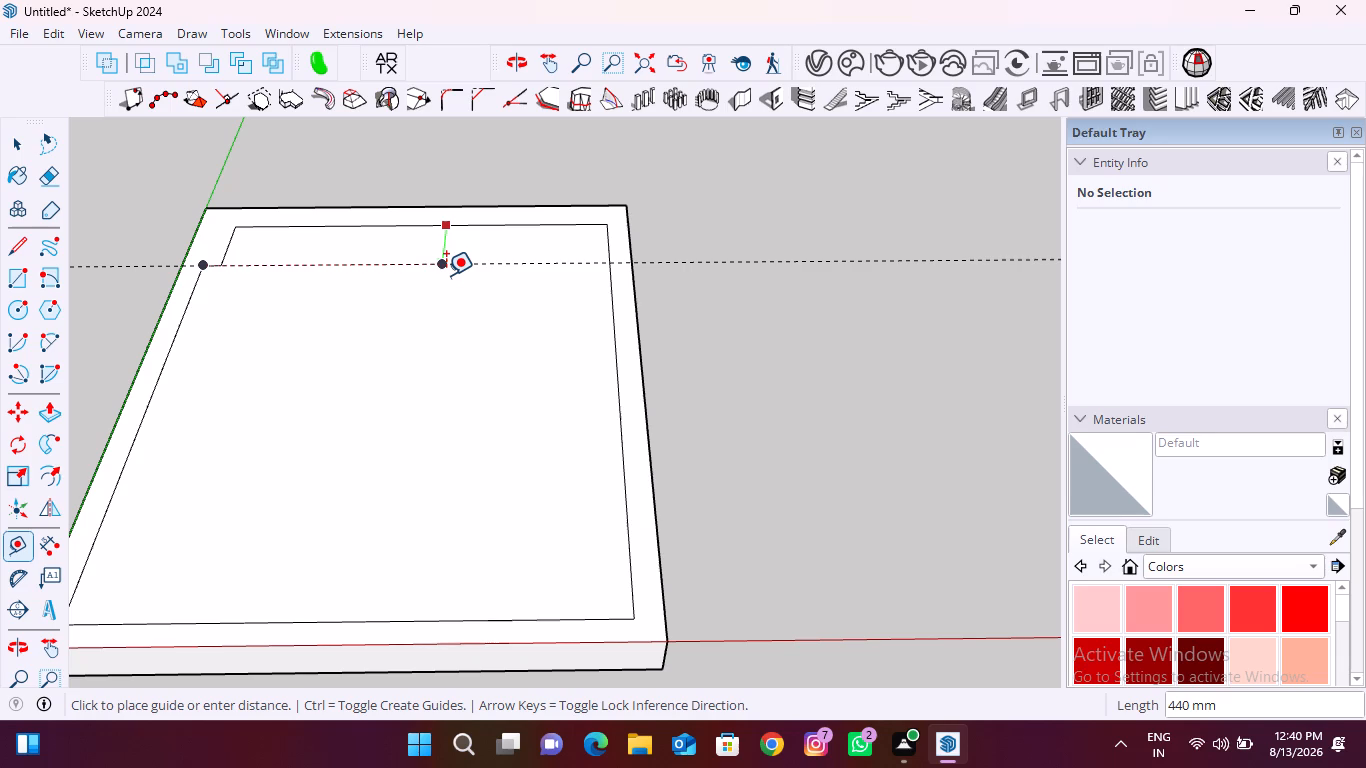
{"action": "type", "text": "720"}
{"action": "key", "text": "Return"}
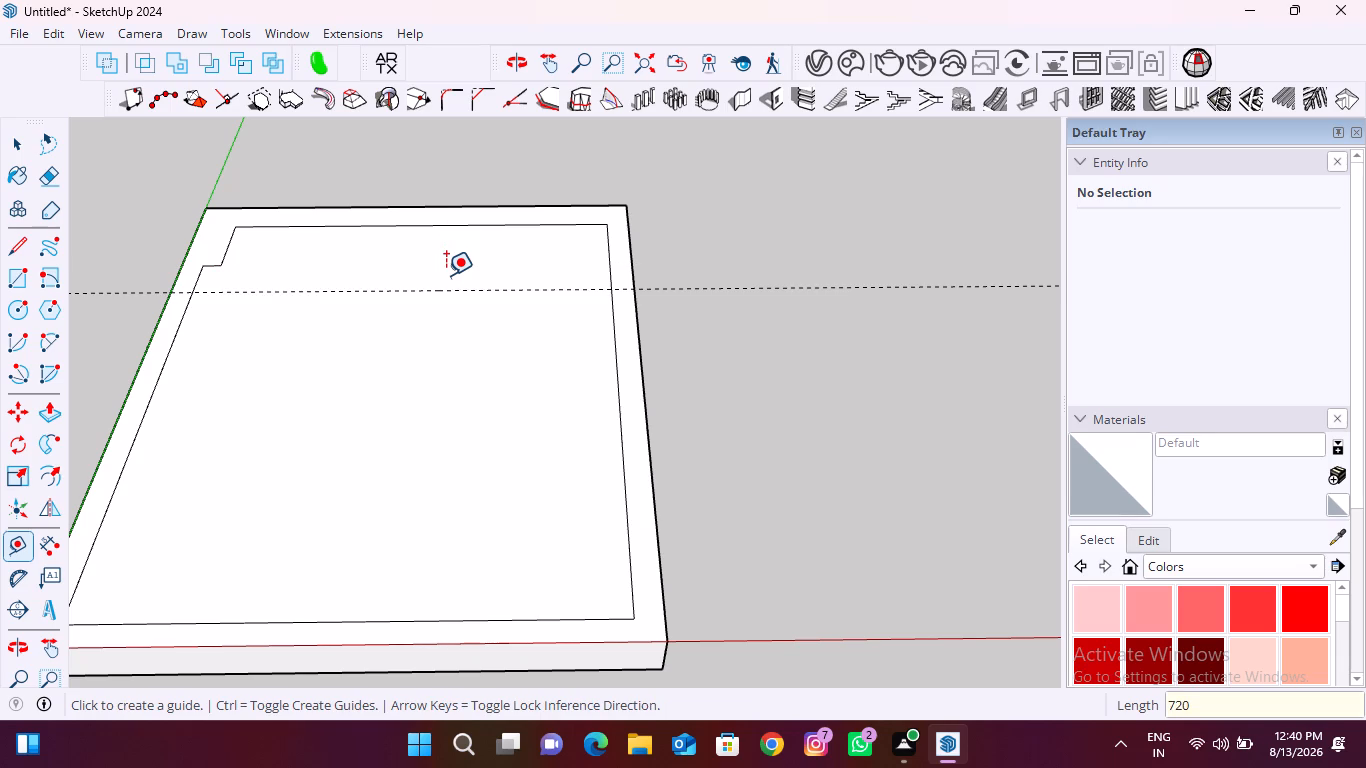
Create a second parallel guide line 820 mm from the 720 mm guide, toward the red axis.
{"action": "left_click", "coordinate": [518, 293]}
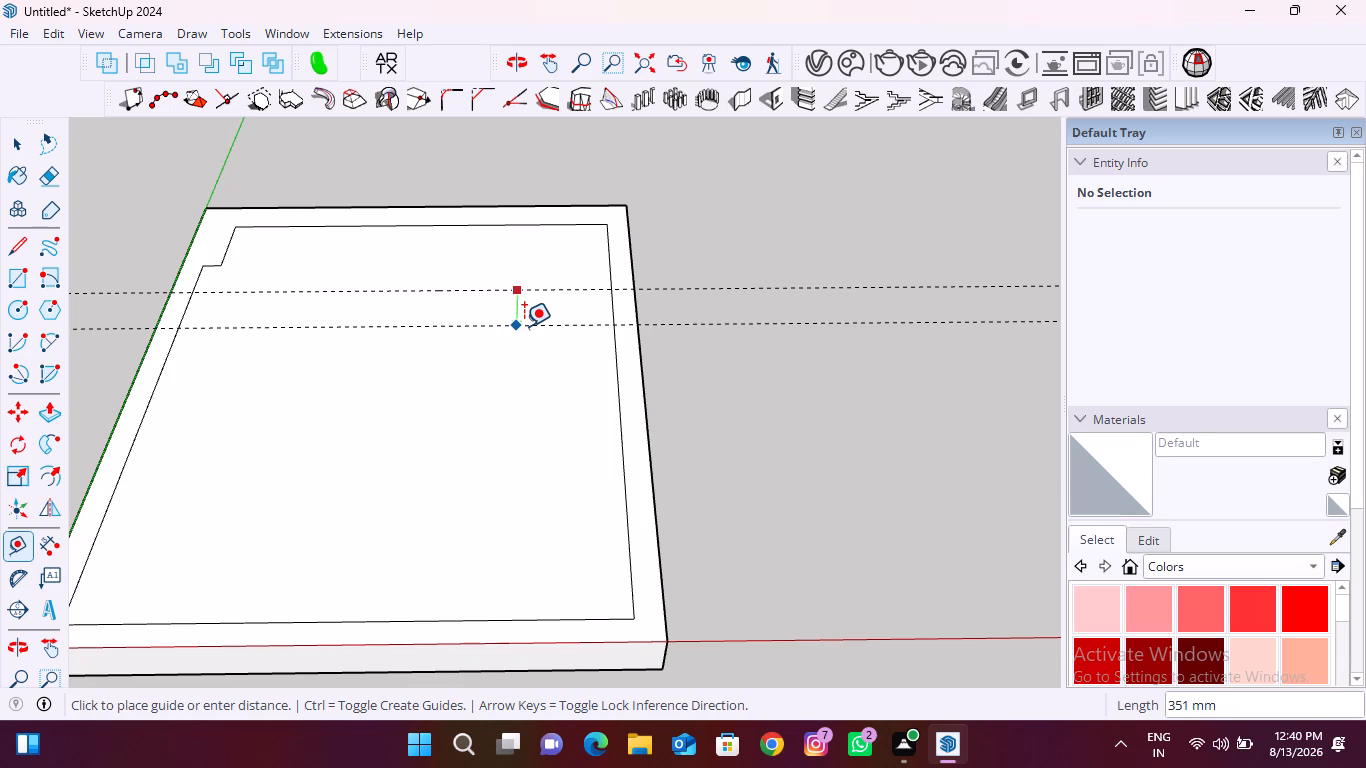
{"action": "type", "text": "820"}
{"action": "key", "text": "Return"}
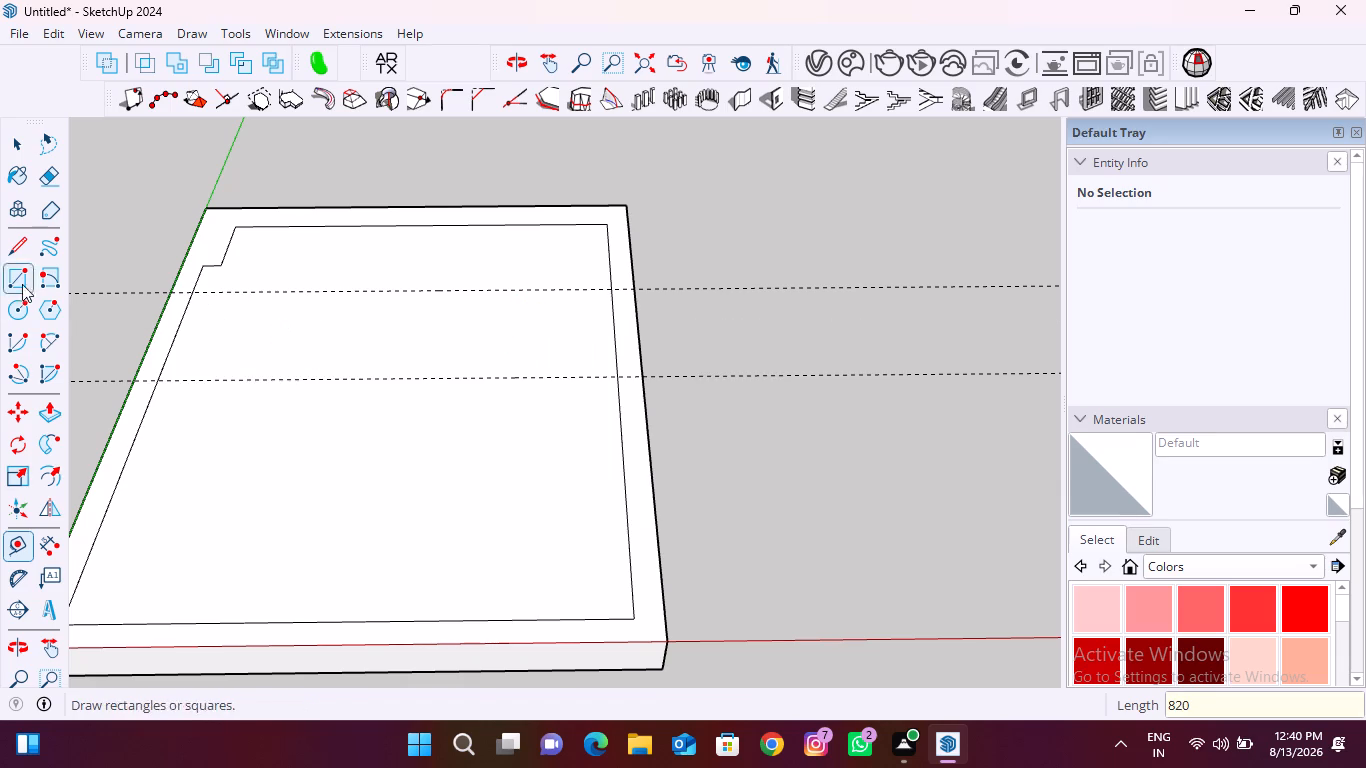
Draw two short lines along the guides across the border strip opposite the green axis, from the inner outline to the slab's outer edge.
{"action": "left_click", "coordinate": [16, 252]}
{"action": "scroll", "coordinate": [634, 359], "scroll_direction": "up", "scroll_amount": 7}
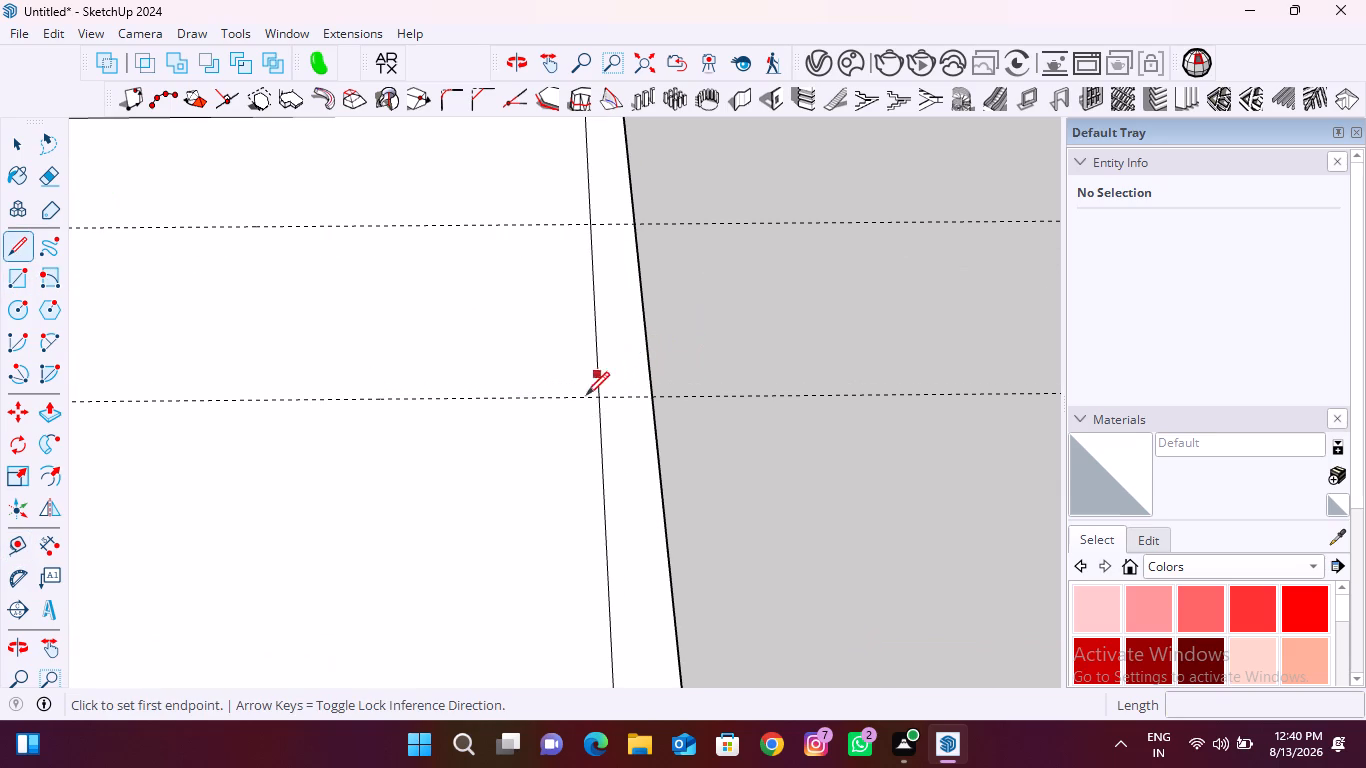
{"action": "left_click", "coordinate": [596, 400]}
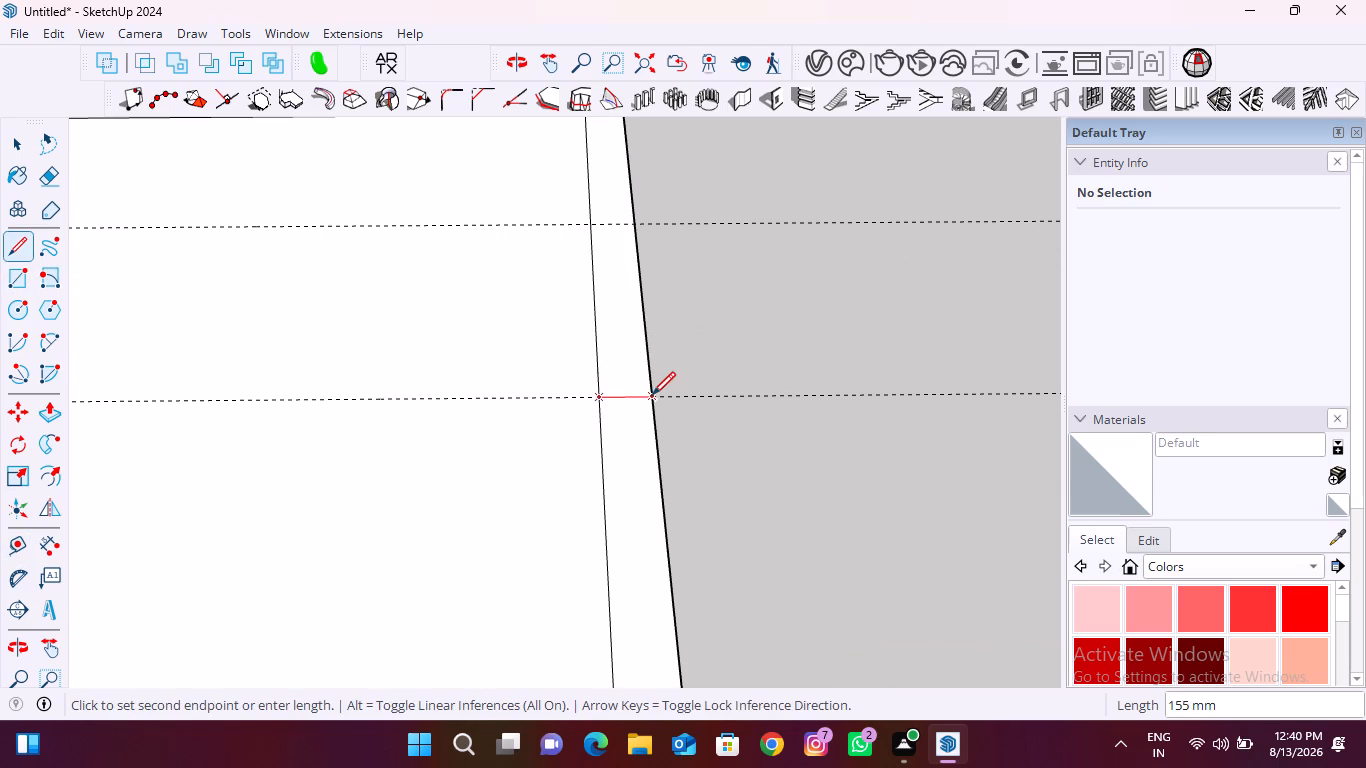
{"action": "left_click", "coordinate": [653, 395]}
{"action": "scroll", "coordinate": [614, 497], "scroll_direction": "down", "scroll_amount": 4}
{"action": "scroll", "coordinate": [587, 286], "scroll_direction": "up", "scroll_amount": 8}
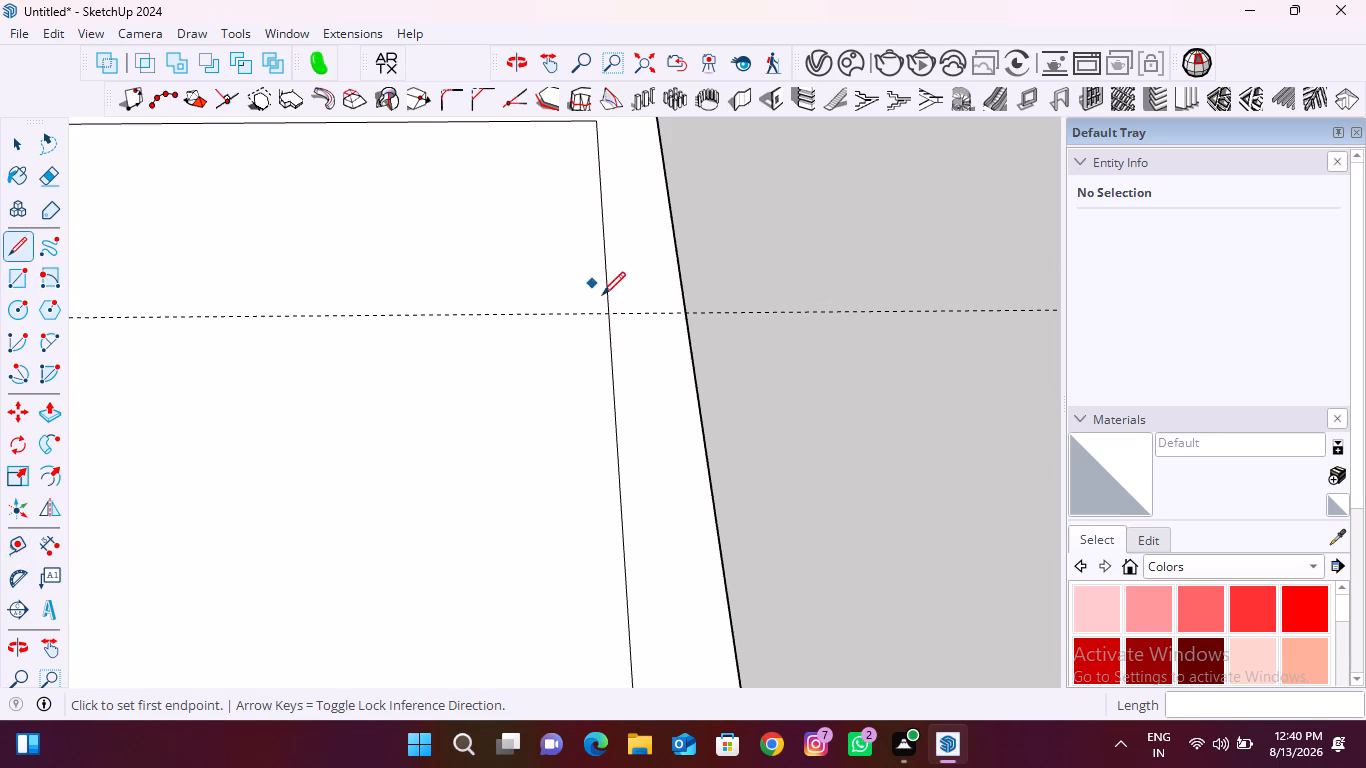
{"action": "left_click", "coordinate": [611, 315]}
{"action": "left_click", "coordinate": [685, 315]}
{"action": "scroll", "coordinate": [610, 302], "scroll_direction": "down", "scroll_amount": 2}
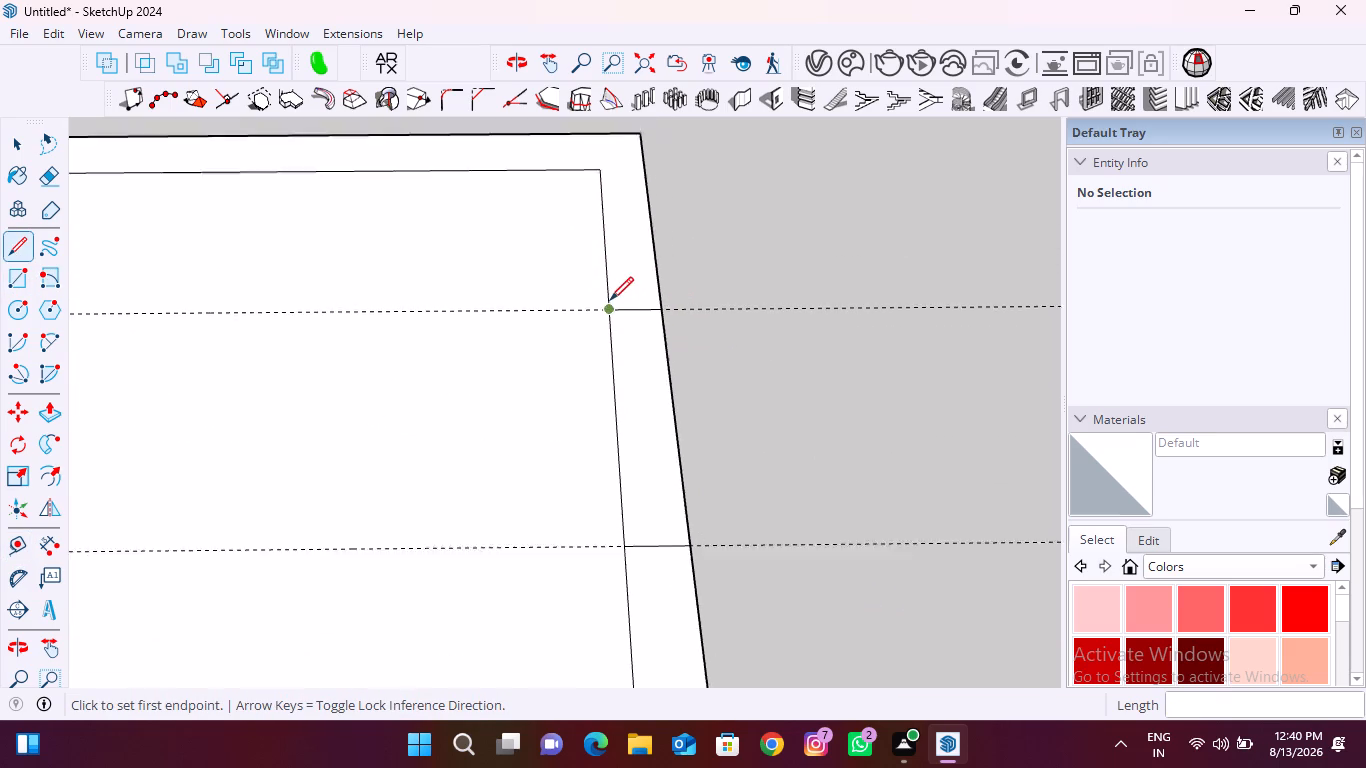
{"action": "scroll", "coordinate": [610, 300], "scroll_direction": "down", "scroll_amount": 16}
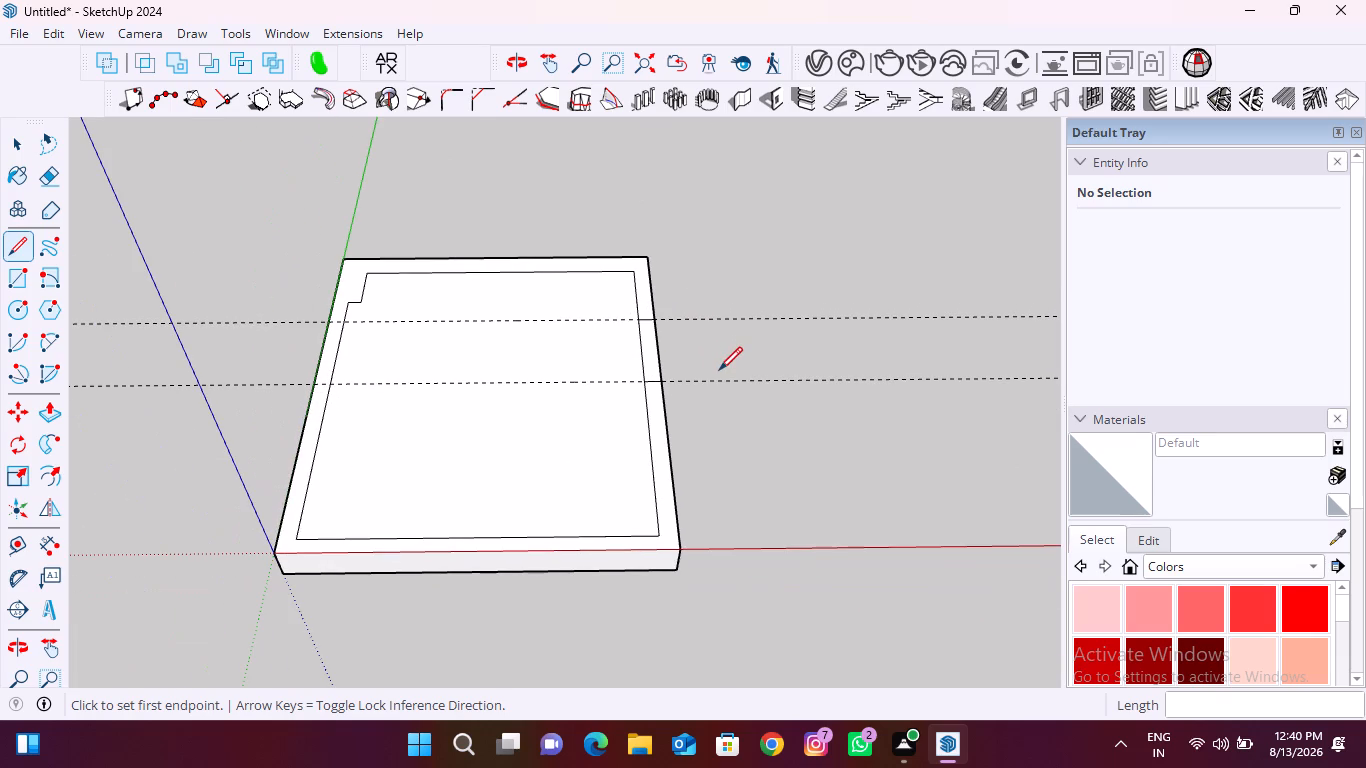
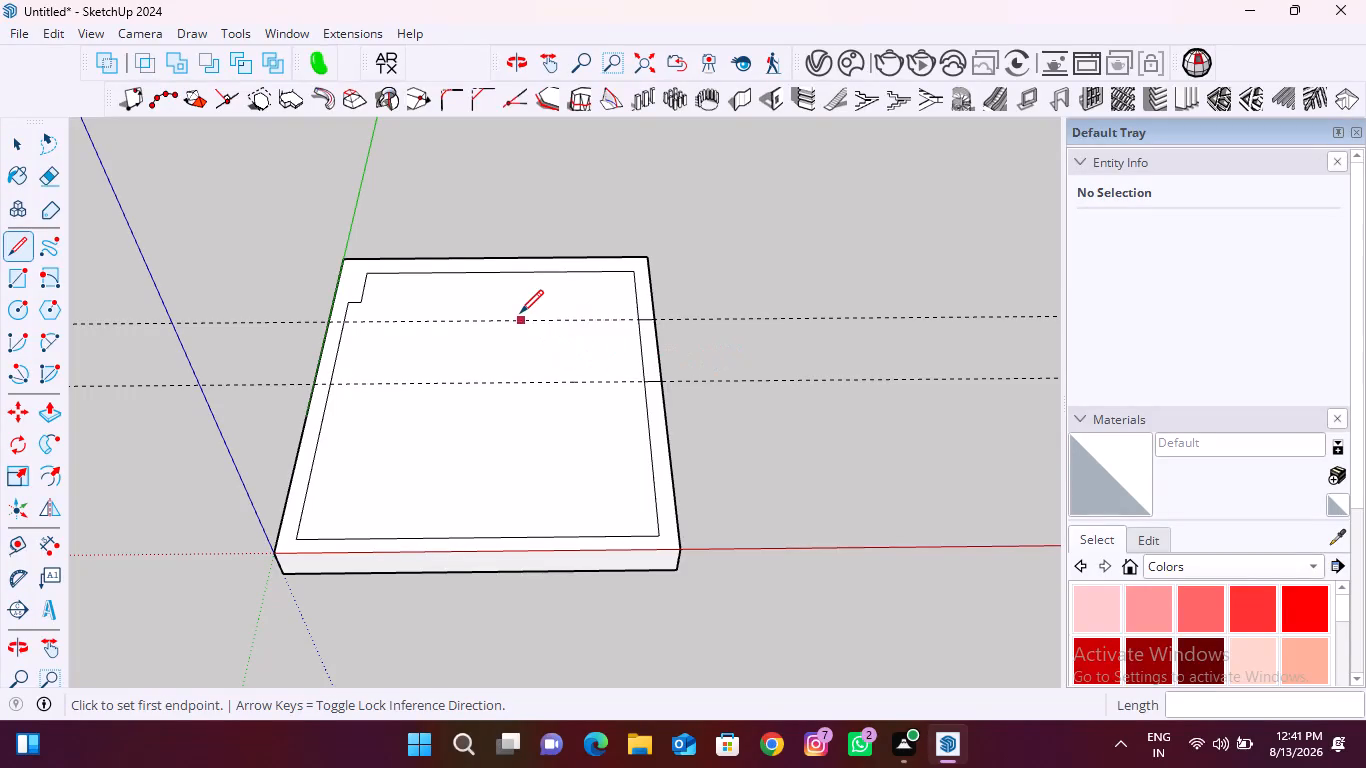
Erase the inner outline segment between the two short lines across the border strip to open the 820 mm gap.
{"action": "key", "text": "e"}
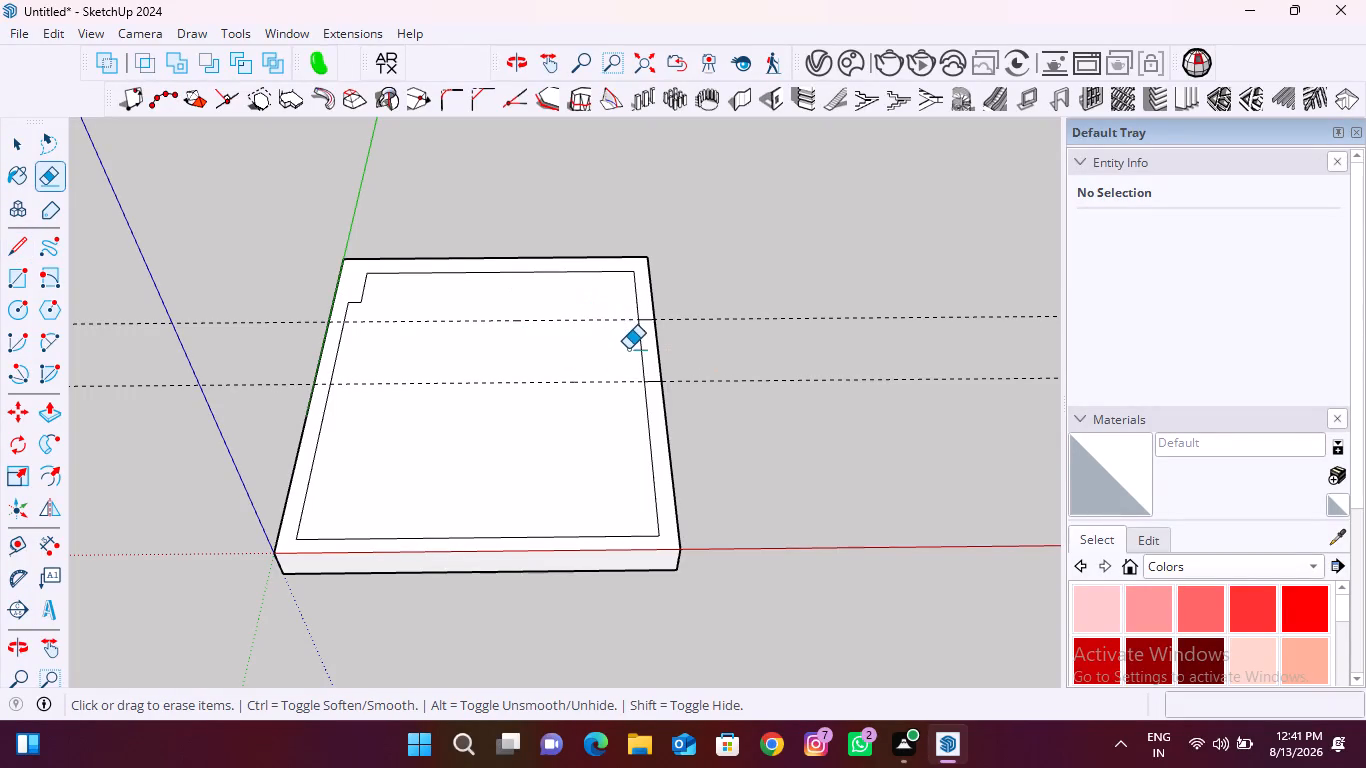
{"action": "left_click", "coordinate": [639, 351]}
Erase the two parallel guide lines crossing the slab.
{"action": "left_click_drag", "start_coordinate": [790, 304], "coordinate": [792, 323]}
{"action": "left_click_drag", "start_coordinate": [797, 366], "coordinate": [801, 406]}
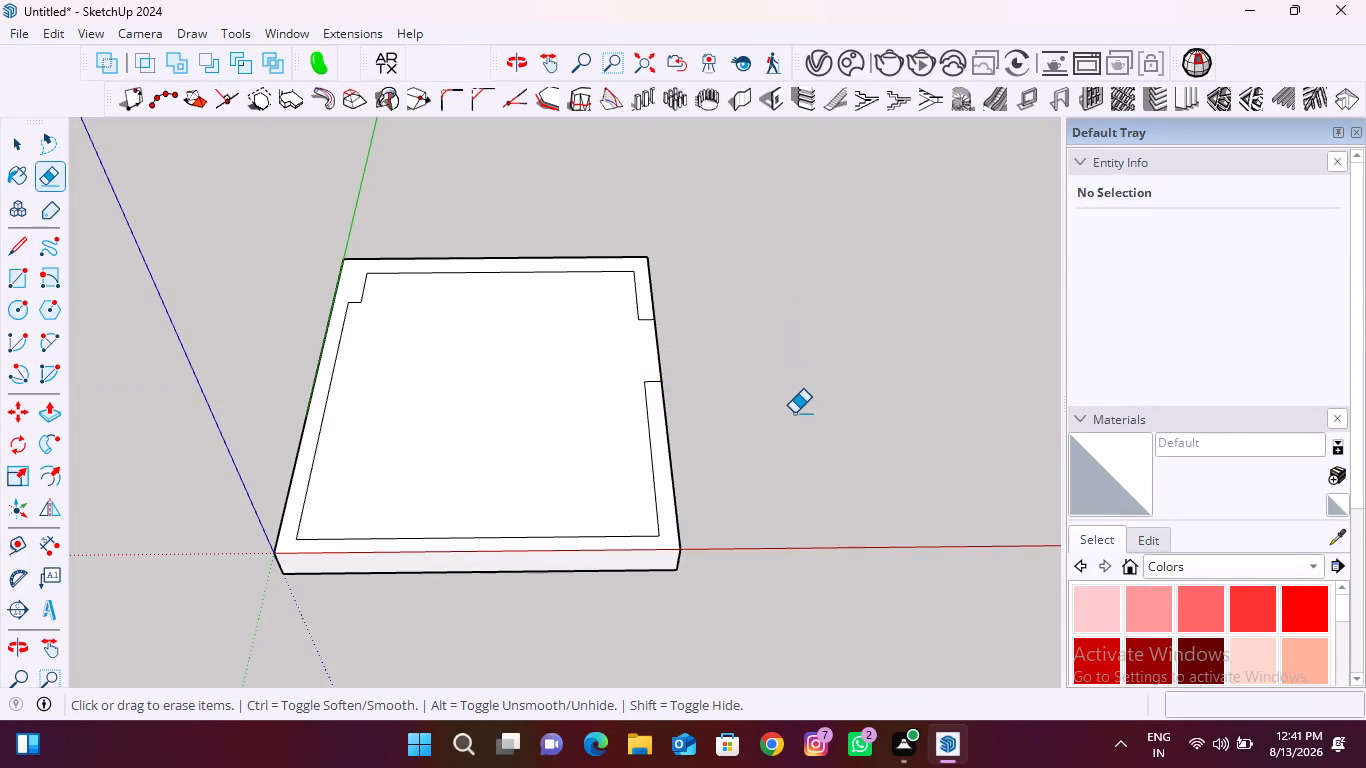
{"action": "key", "text": "space"}
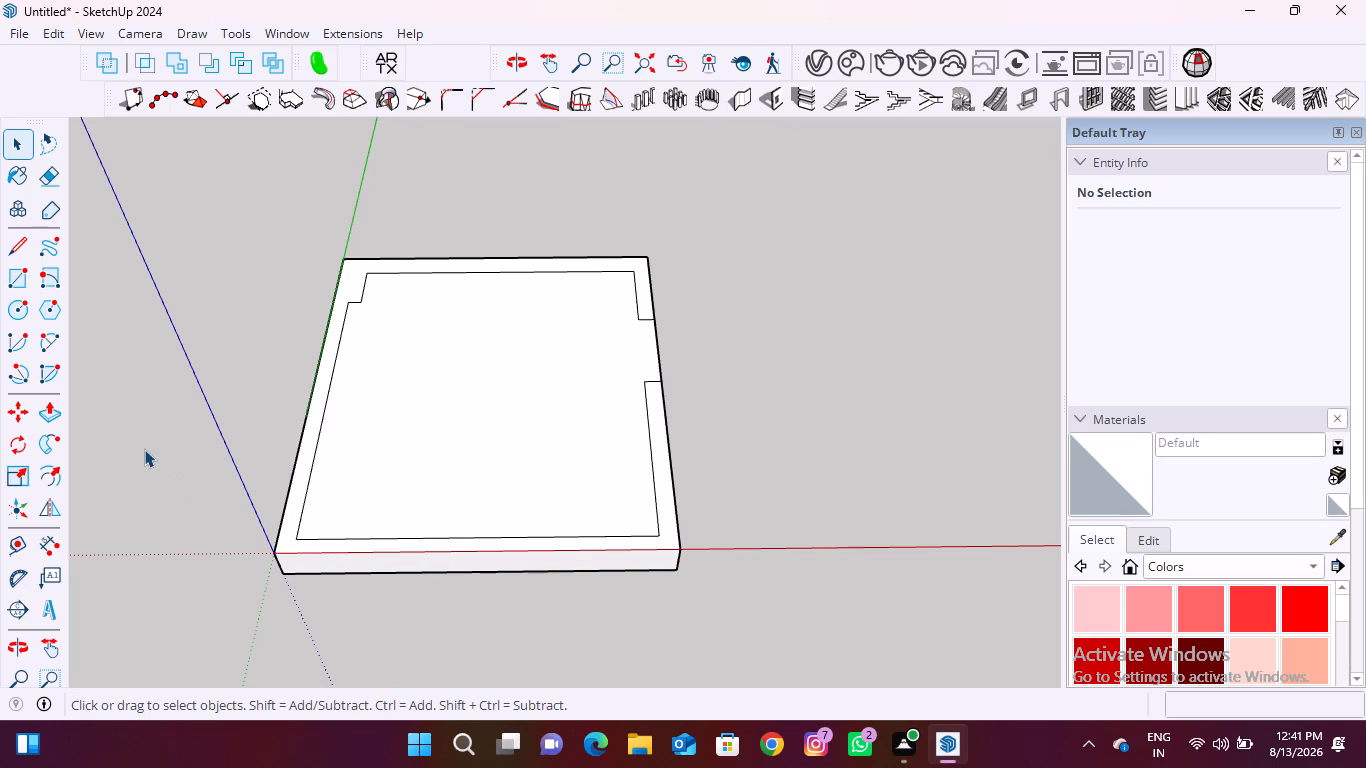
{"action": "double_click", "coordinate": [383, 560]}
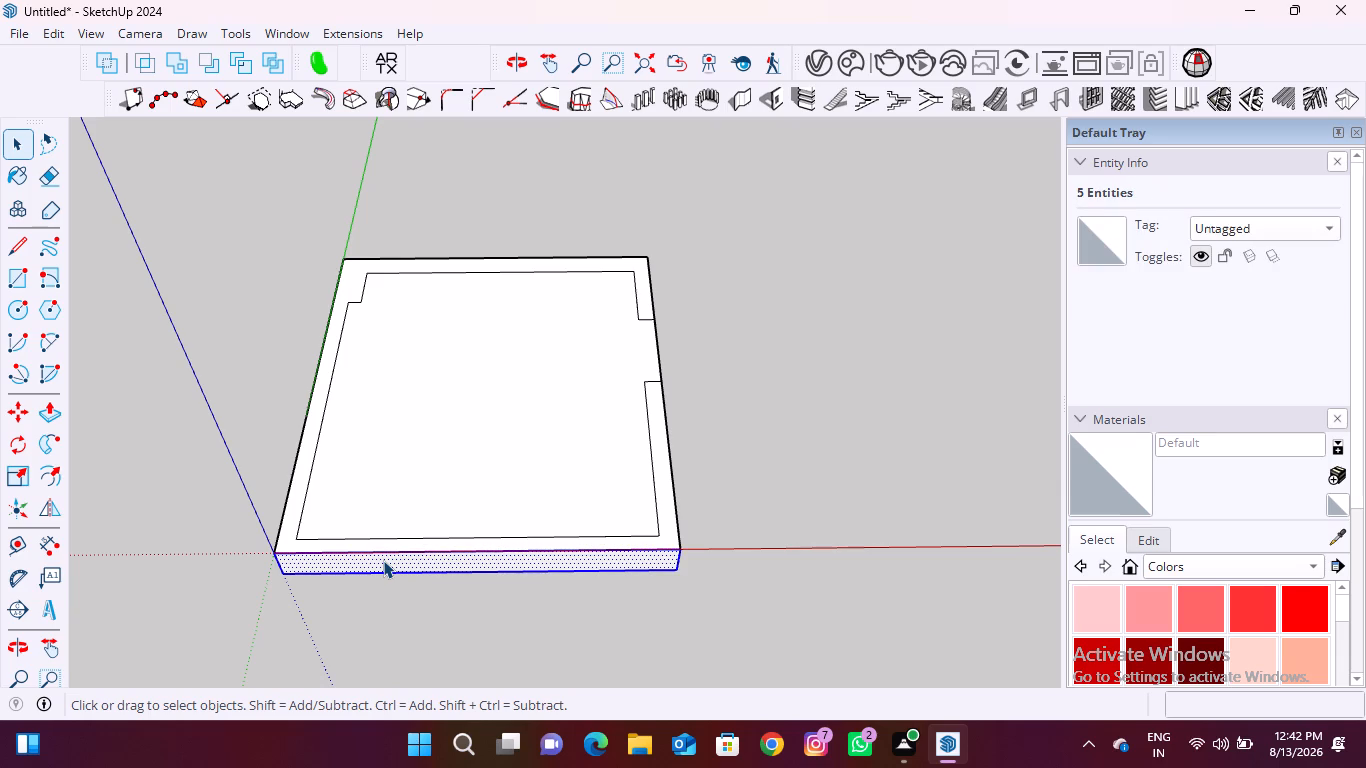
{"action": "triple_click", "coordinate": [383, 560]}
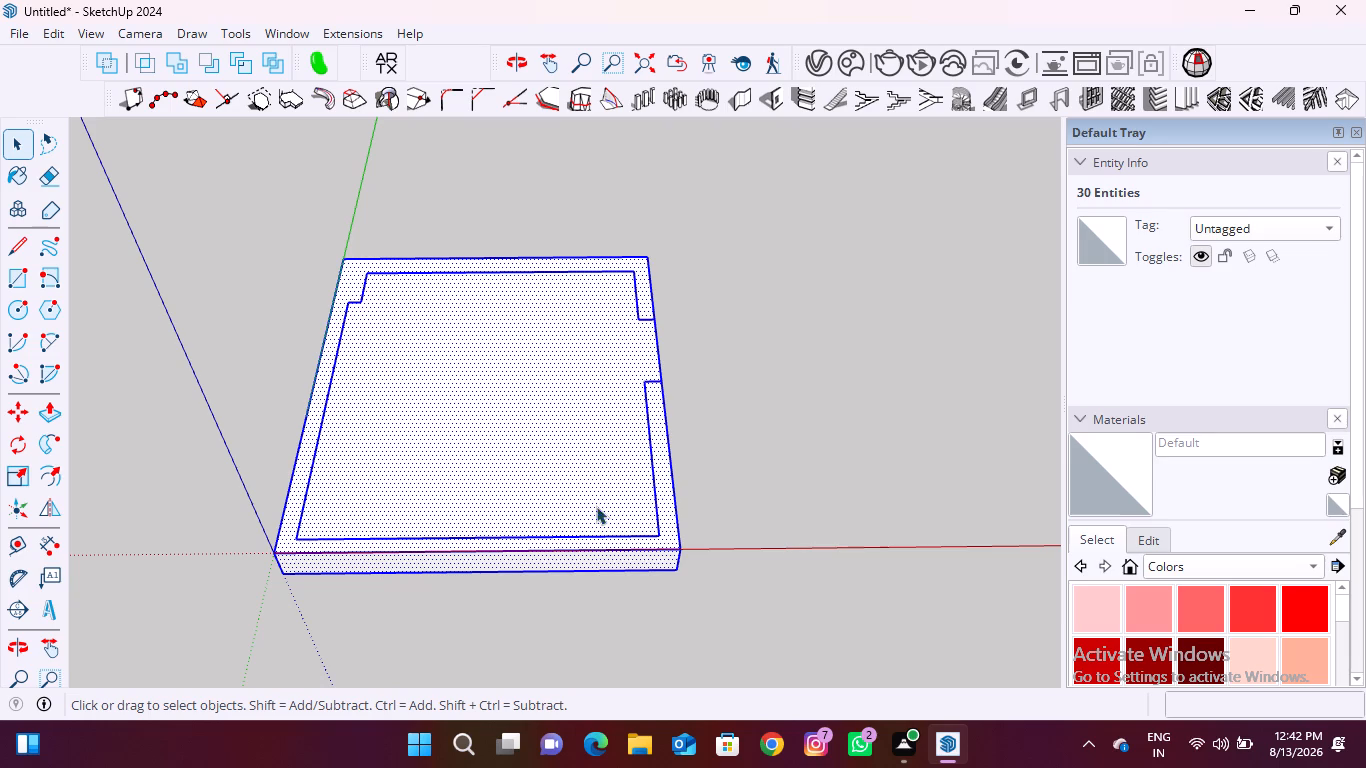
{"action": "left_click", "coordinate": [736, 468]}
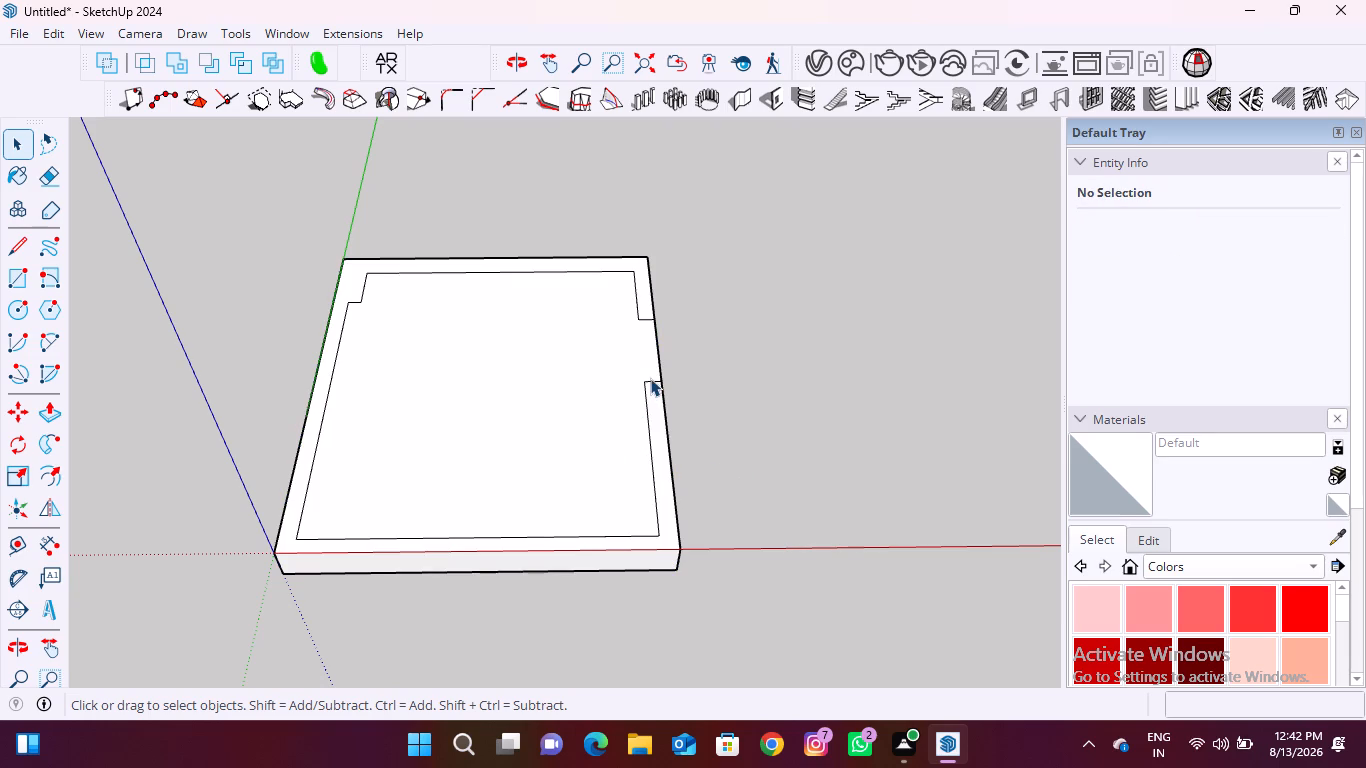
Copy all nine inner outline edges, including the corner notch and the opening's short lines, and delete the originals from the slab.
{"action": "left_click", "coordinate": [650, 378]}
{"action": "left_click", "coordinate": [650, 382]}
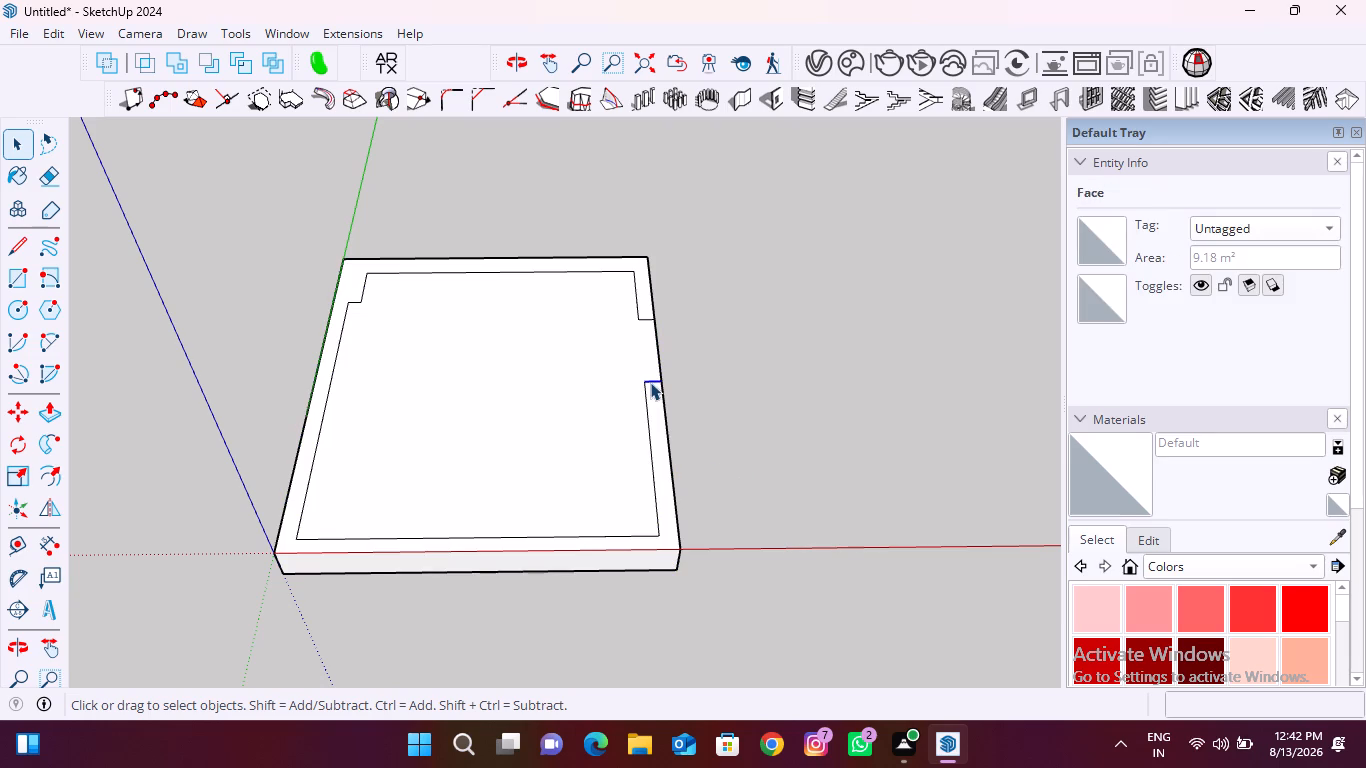
{"action": "left_click", "coordinate": [357, 300], "text": "shift"}
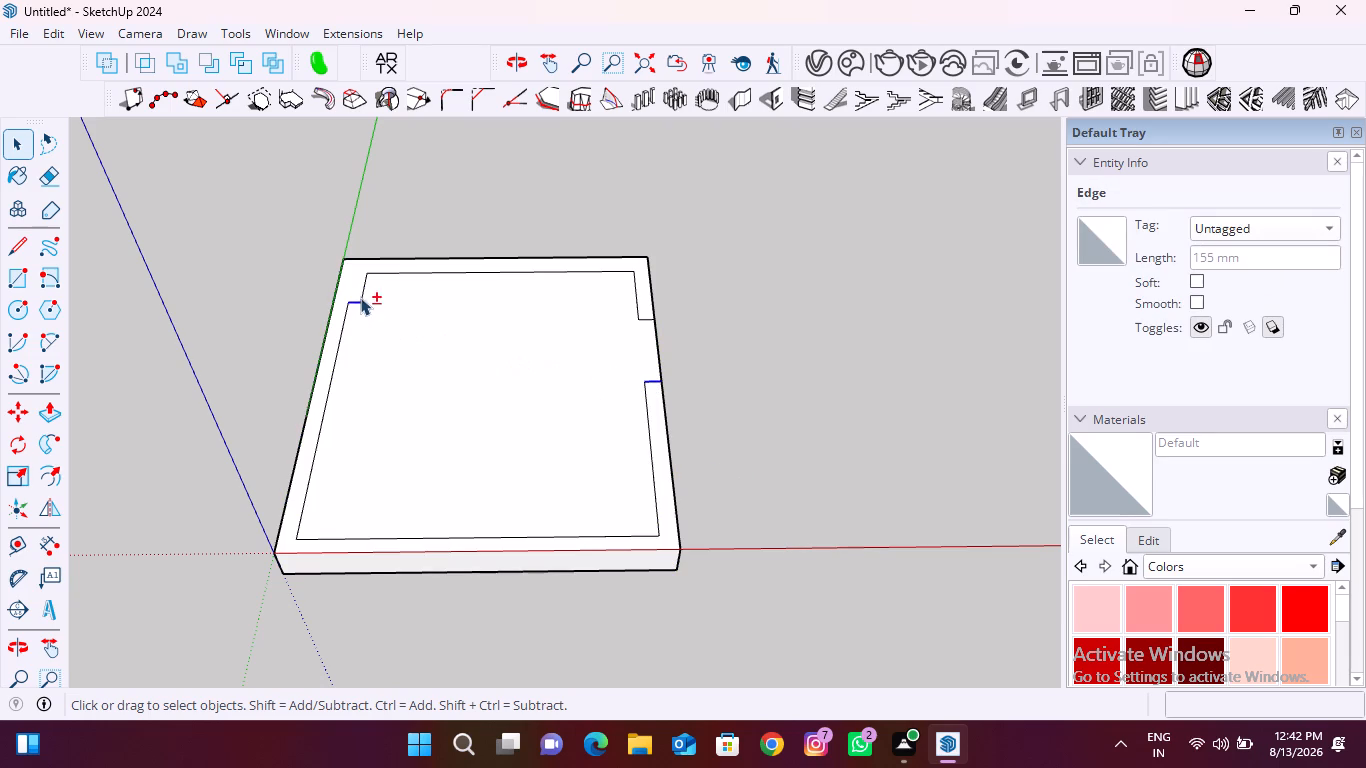
{"action": "left_click", "coordinate": [363, 289], "text": "shift"}
{"action": "left_click", "coordinate": [389, 272], "text": "shift"}
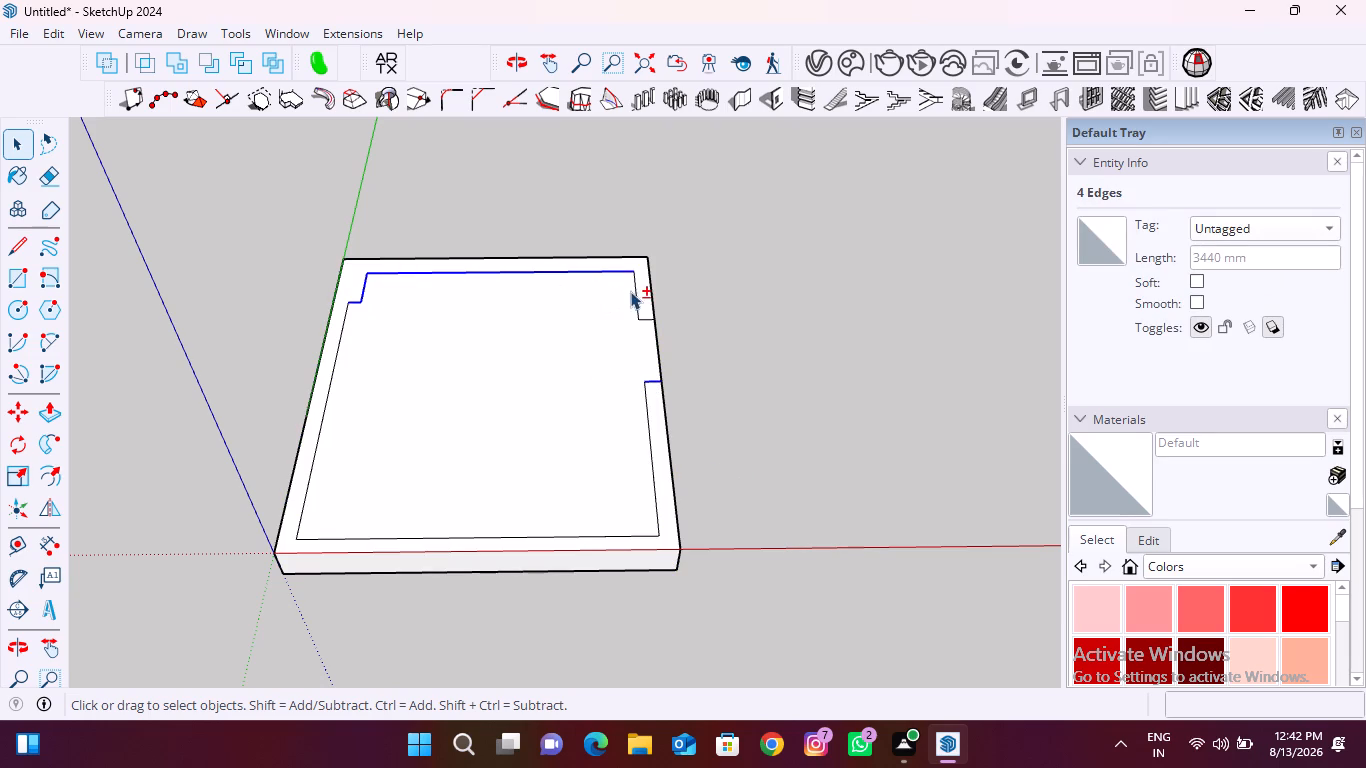
{"action": "left_click", "coordinate": [637, 294], "text": "shift"}
{"action": "left_click", "coordinate": [641, 319], "text": "shift"}
{"action": "left_click", "coordinate": [332, 374], "text": "shift"}
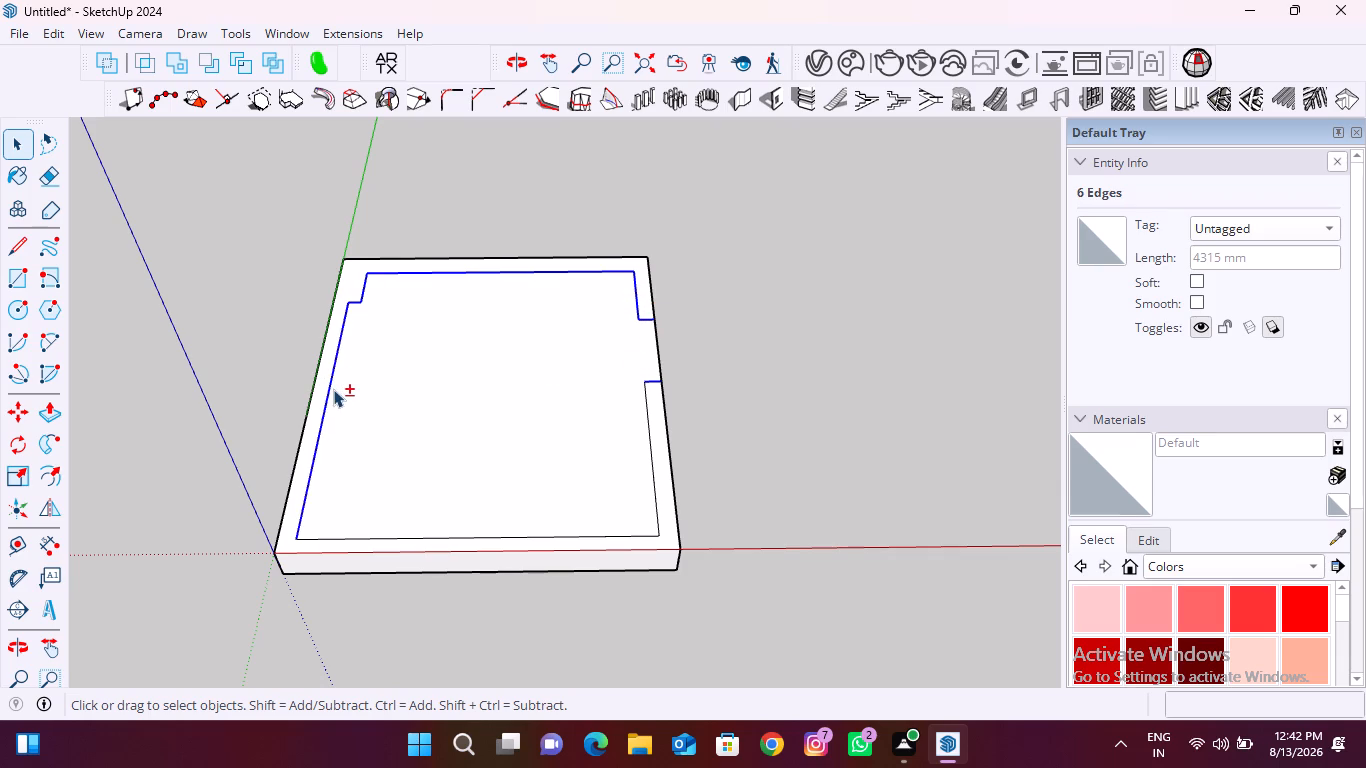
{"action": "left_click", "coordinate": [436, 537], "text": "shift"}
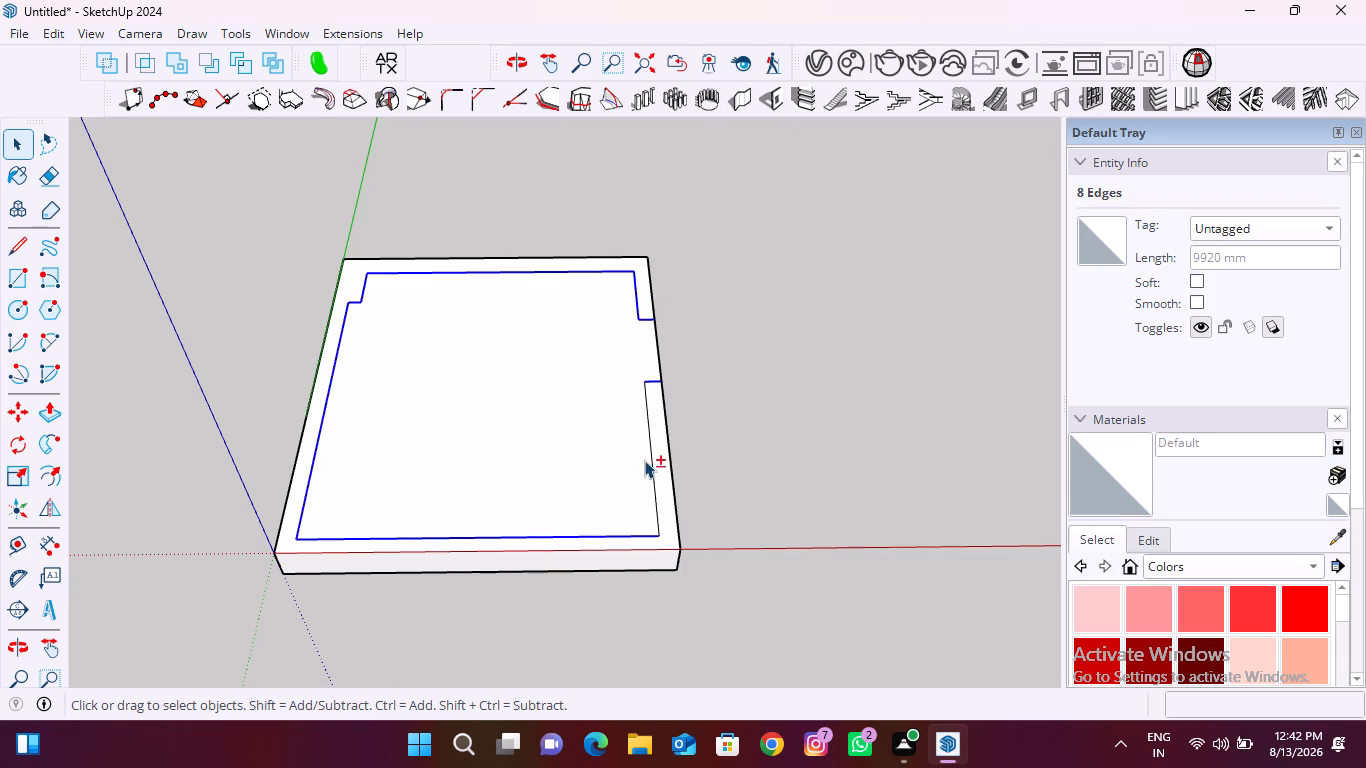
{"action": "left_click", "coordinate": [651, 457], "text": "shift"}
{"action": "key", "text": "ctrl+c"}
{"action": "key", "text": "Delete"}
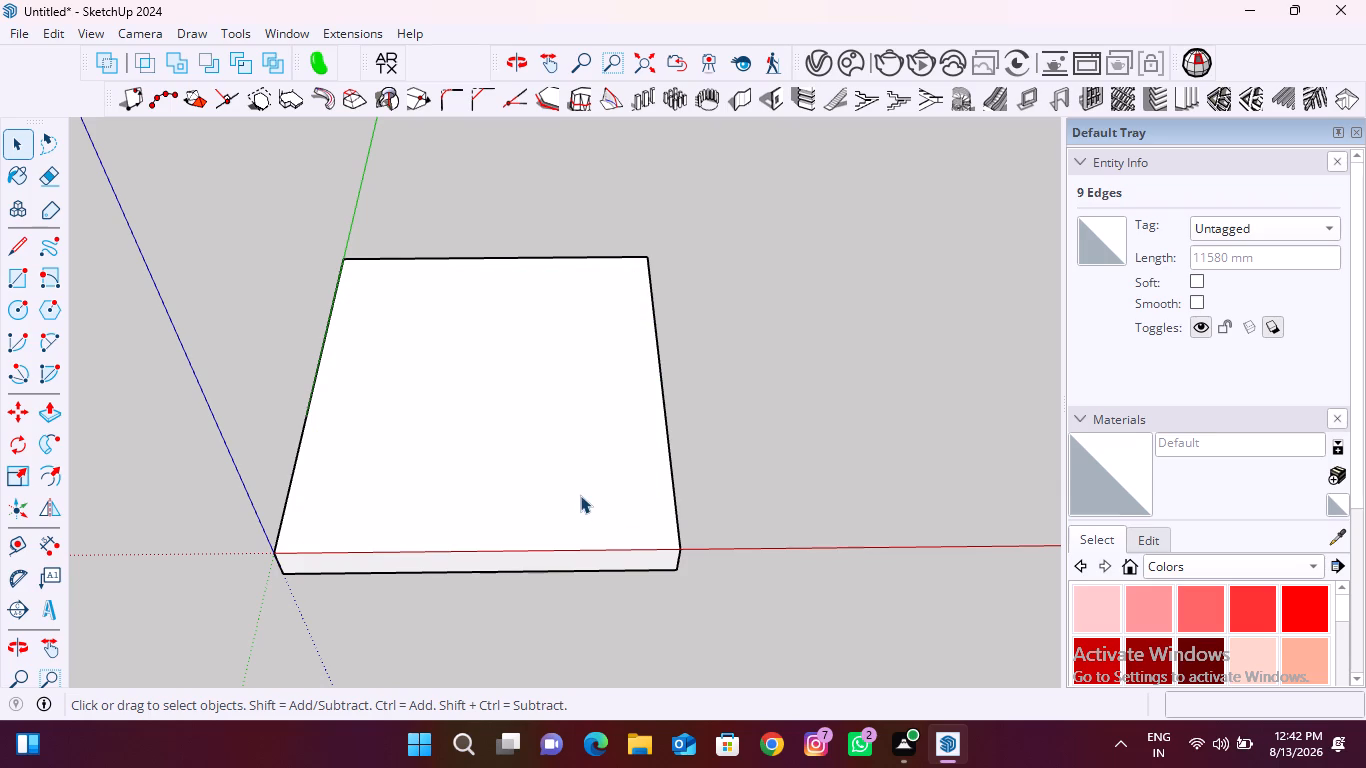
Make the whole plain slab a group.
{"action": "double_click", "coordinate": [595, 557]}
{"action": "double_click", "coordinate": [595, 557]}
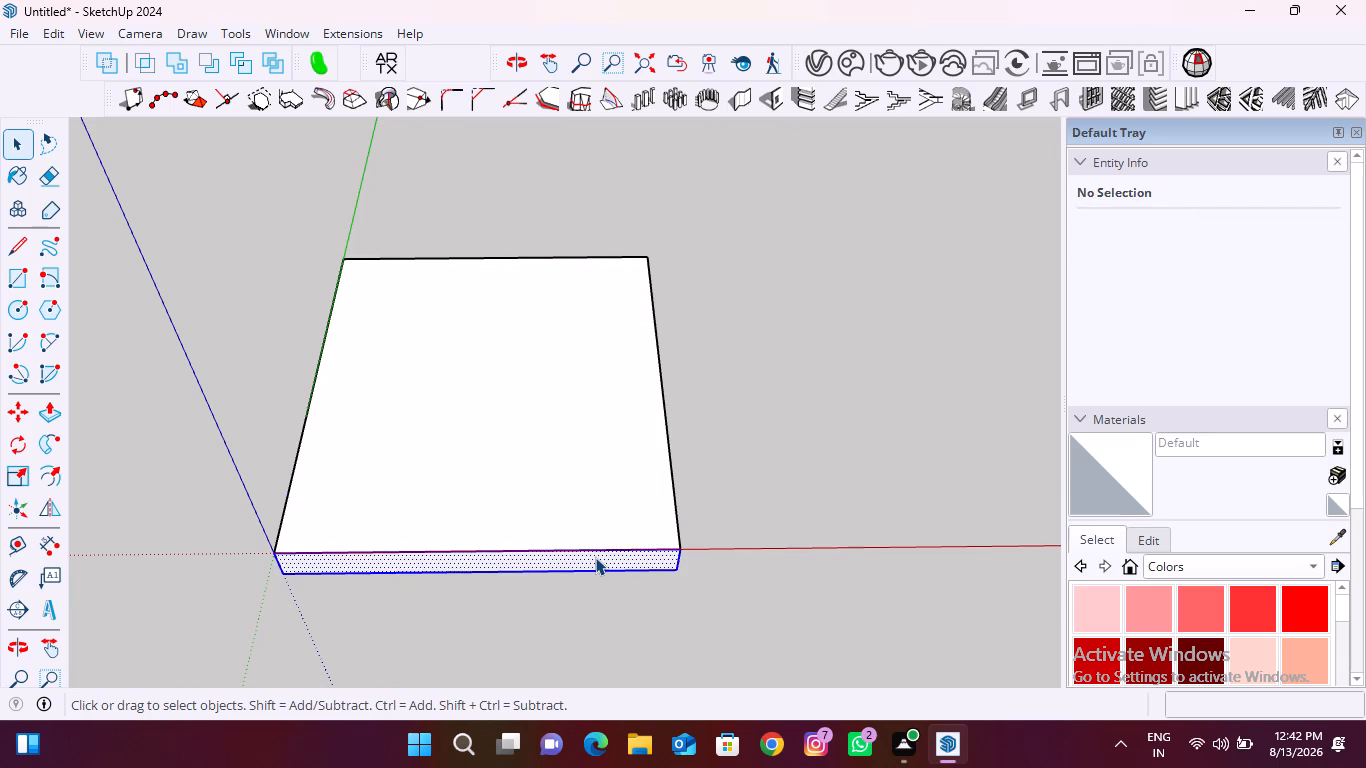
{"action": "right_click", "coordinate": [569, 536]}
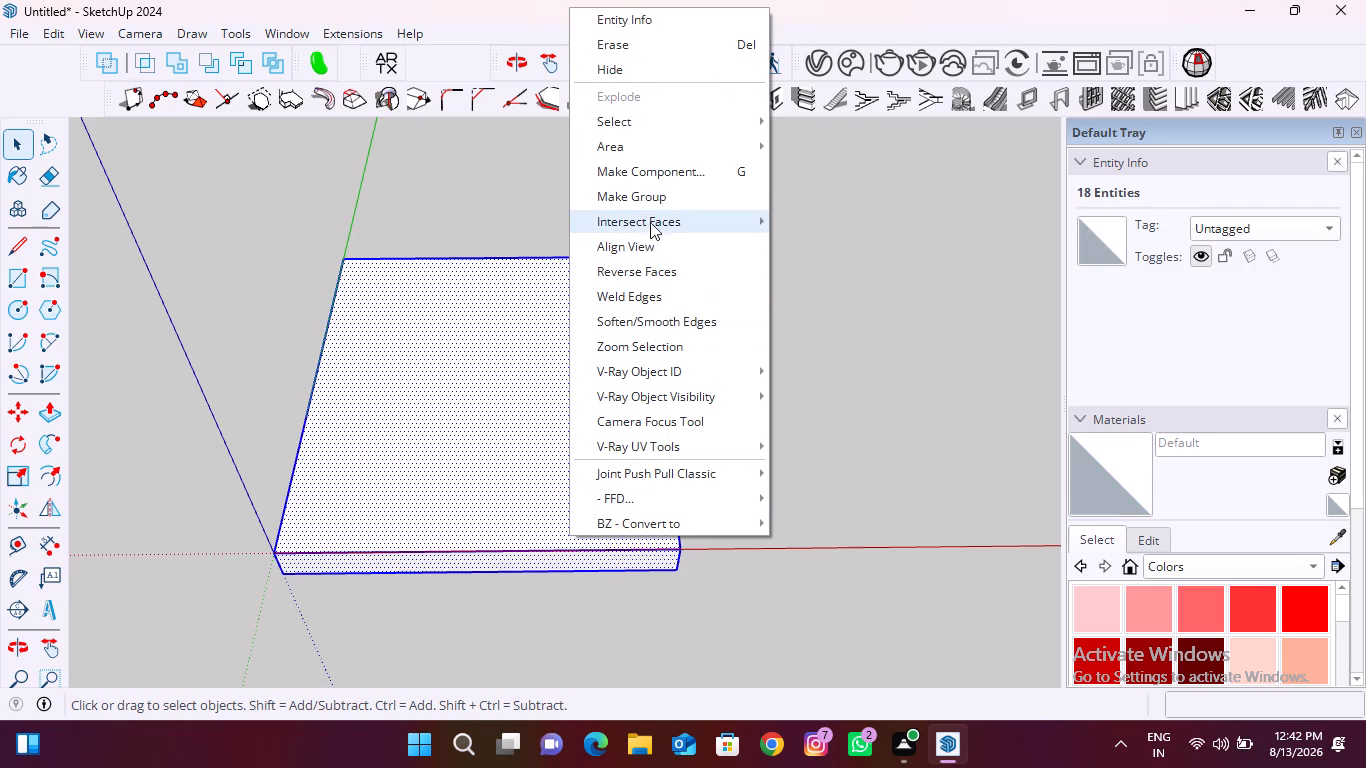
{"action": "left_click", "coordinate": [651, 198]}
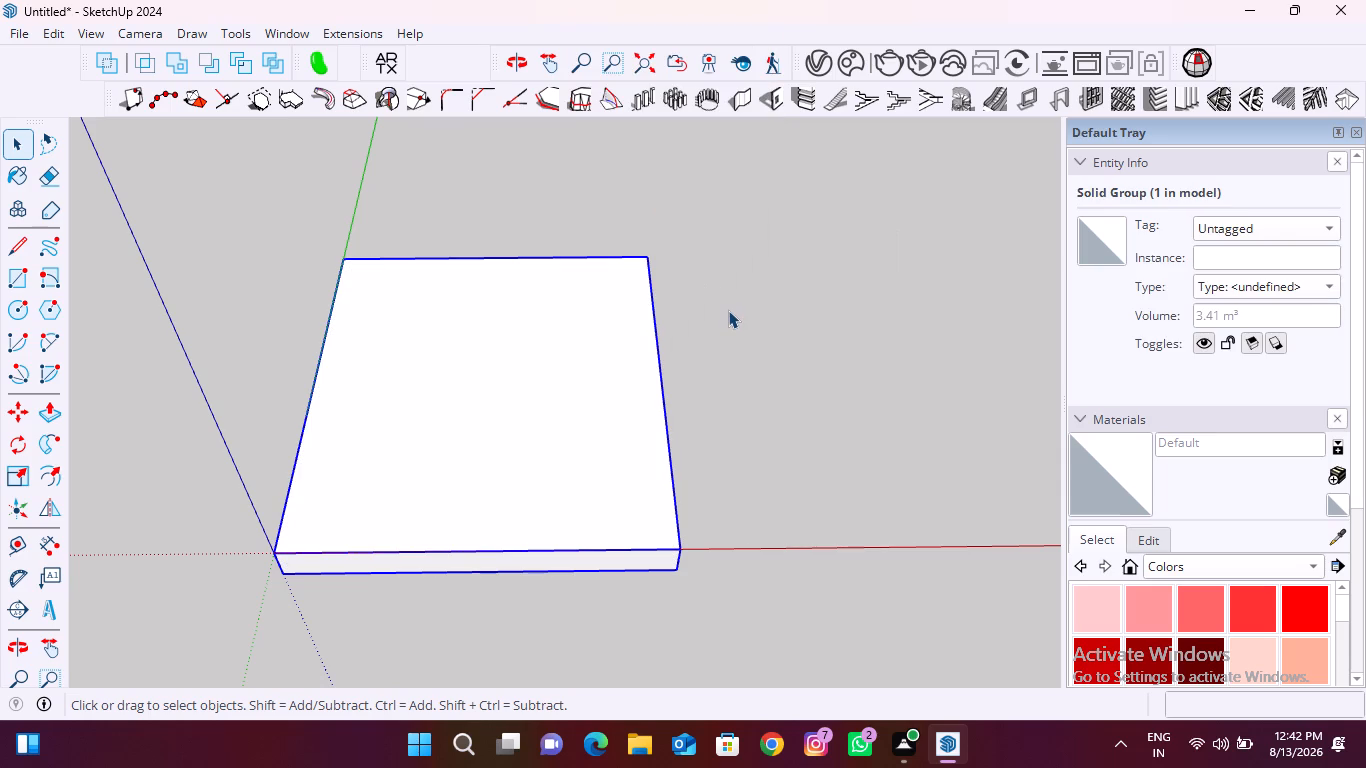
{"action": "left_click", "coordinate": [728, 310]}
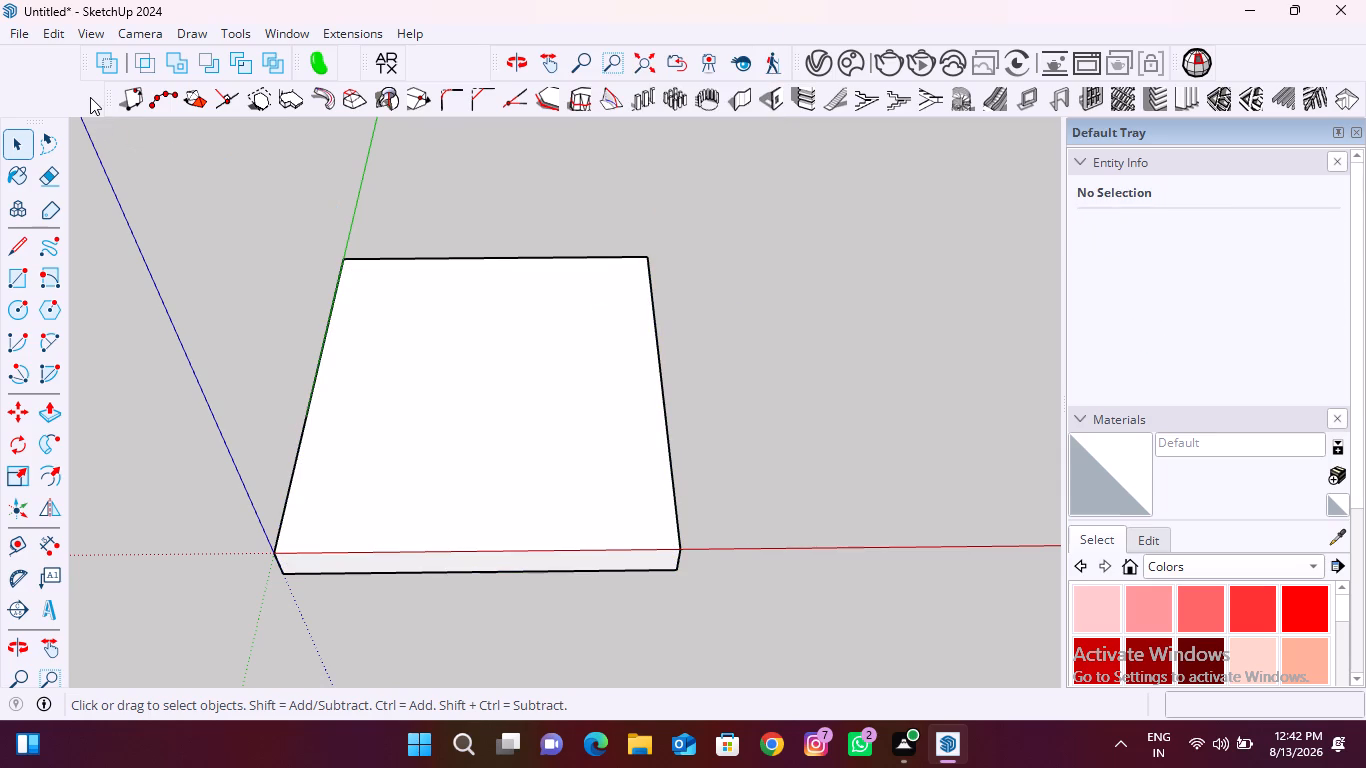
Paste the copied inner outline edges in place on top of the grouped slab.
{"action": "left_click", "coordinate": [46, 34]}
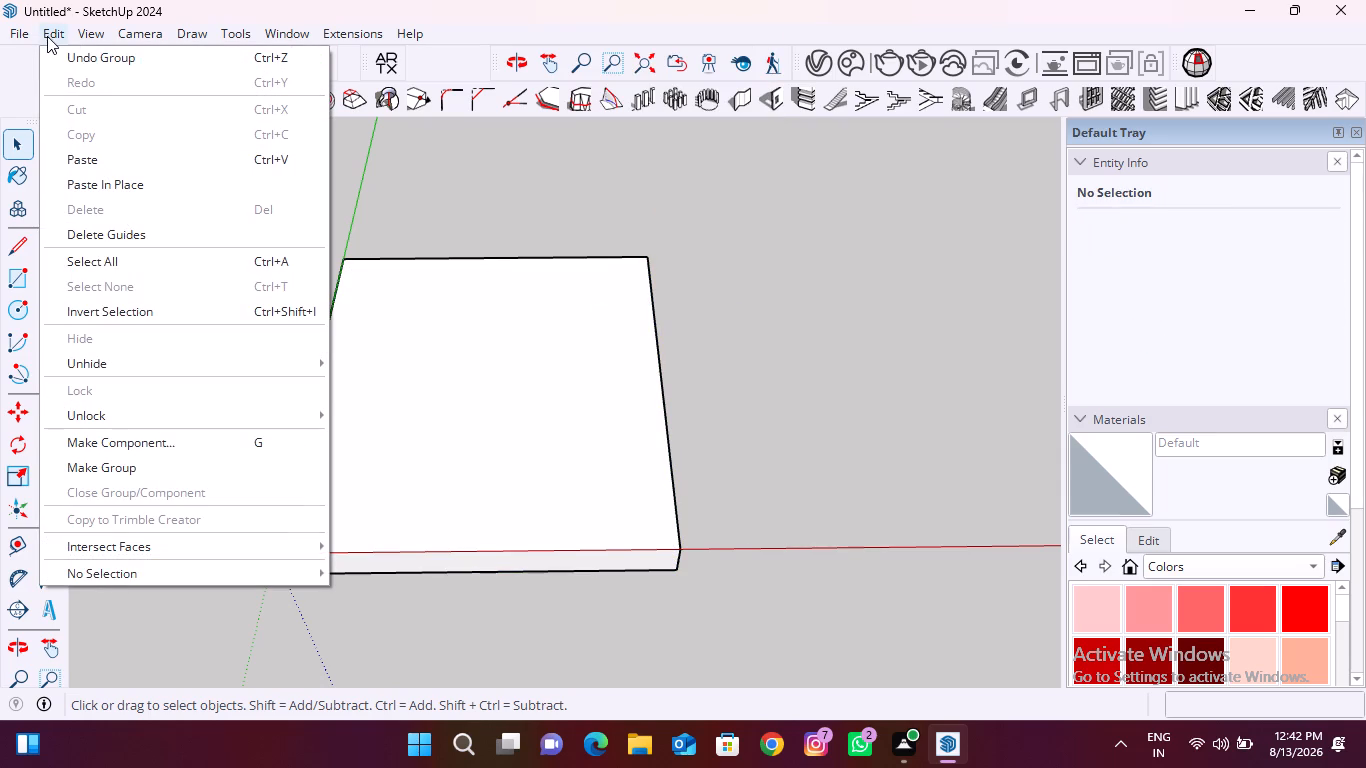
{"action": "left_click", "coordinate": [128, 177]}
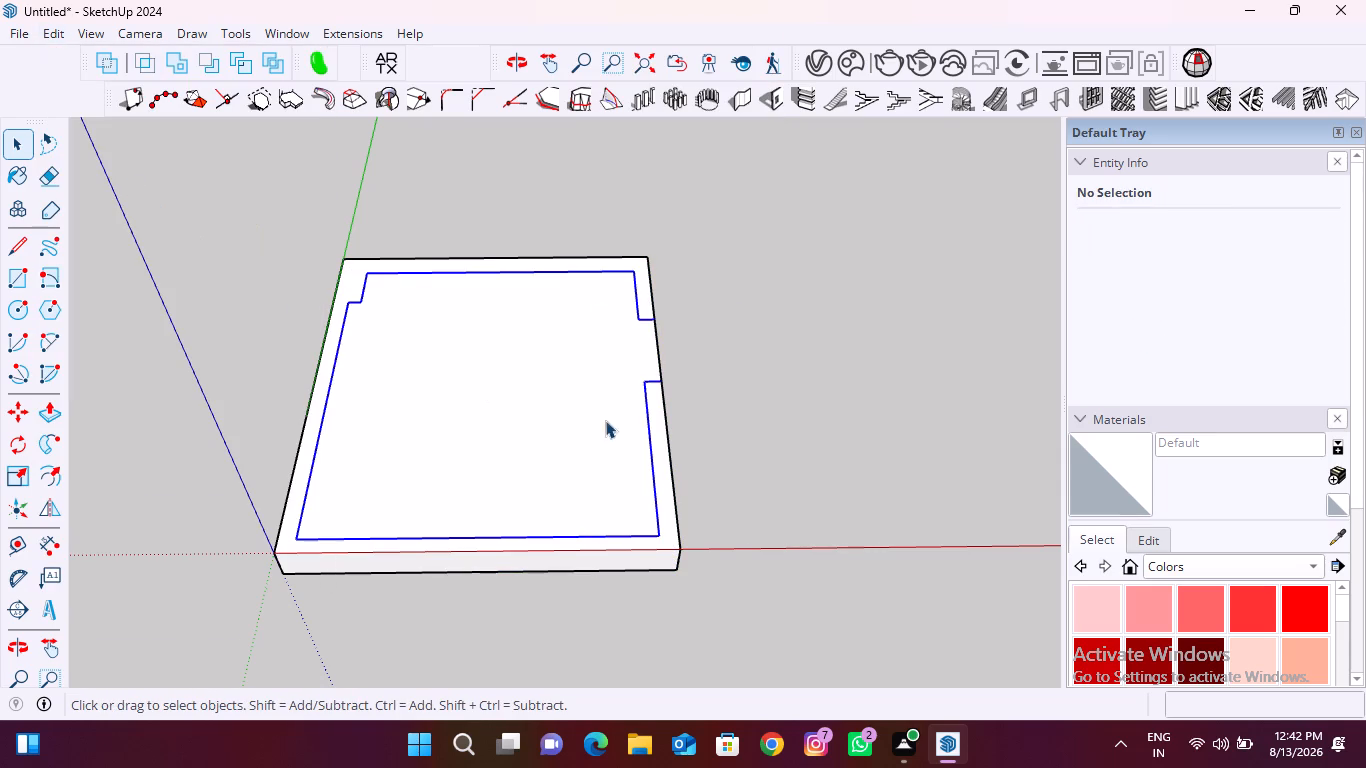
{"action": "left_click", "coordinate": [763, 427]}
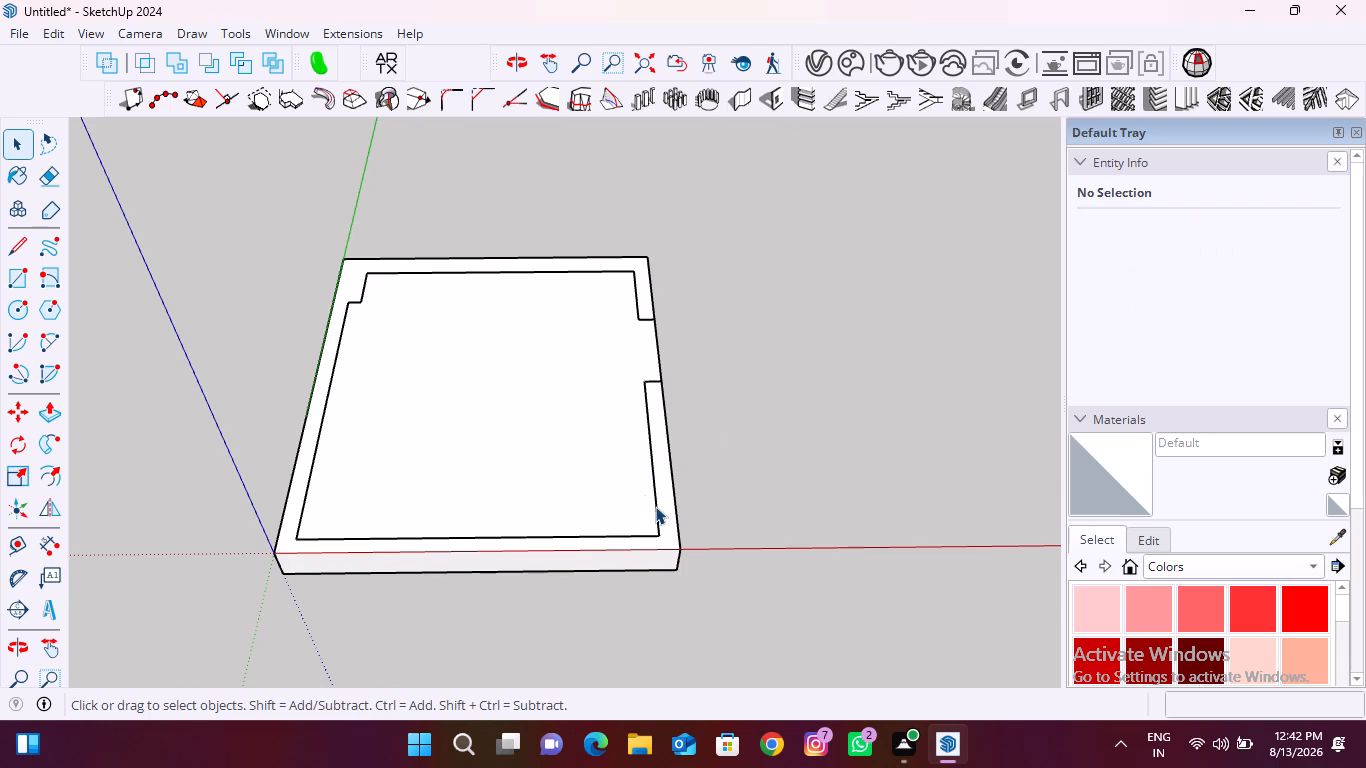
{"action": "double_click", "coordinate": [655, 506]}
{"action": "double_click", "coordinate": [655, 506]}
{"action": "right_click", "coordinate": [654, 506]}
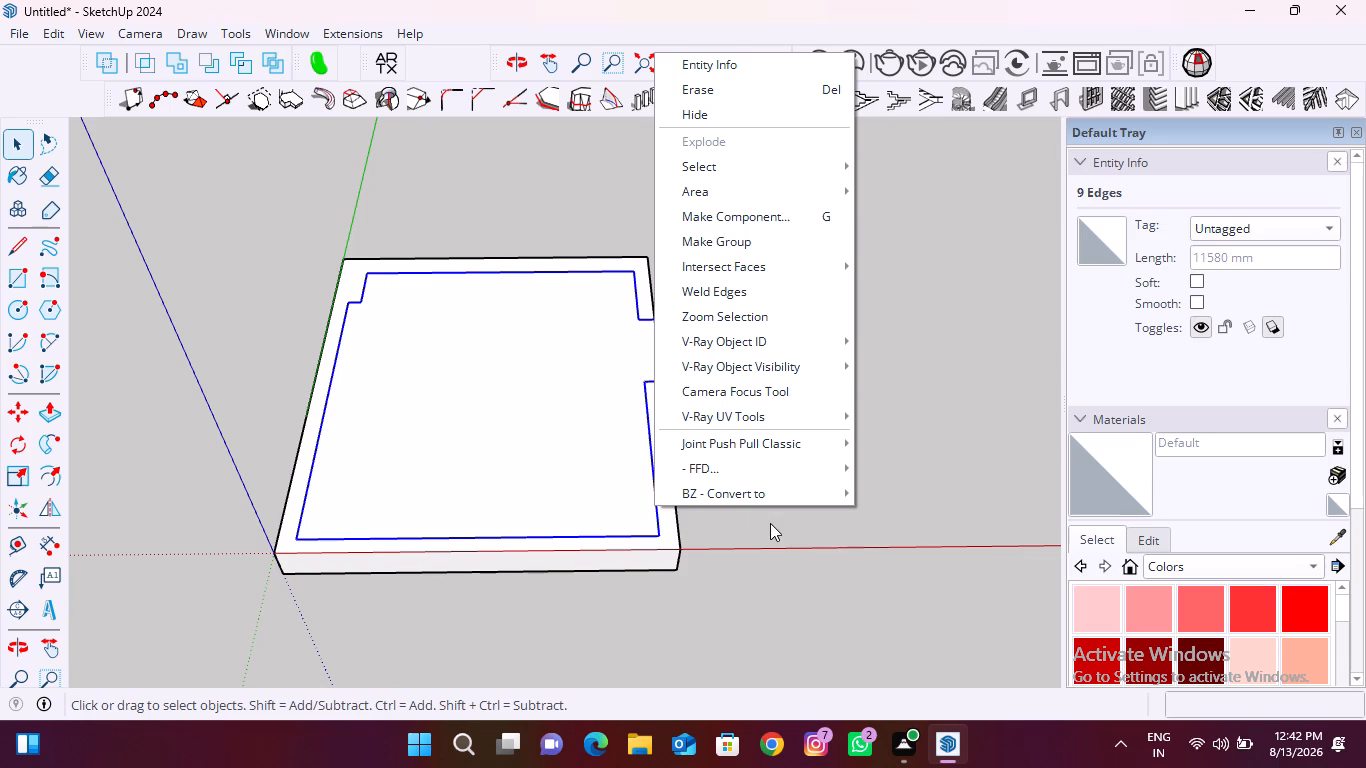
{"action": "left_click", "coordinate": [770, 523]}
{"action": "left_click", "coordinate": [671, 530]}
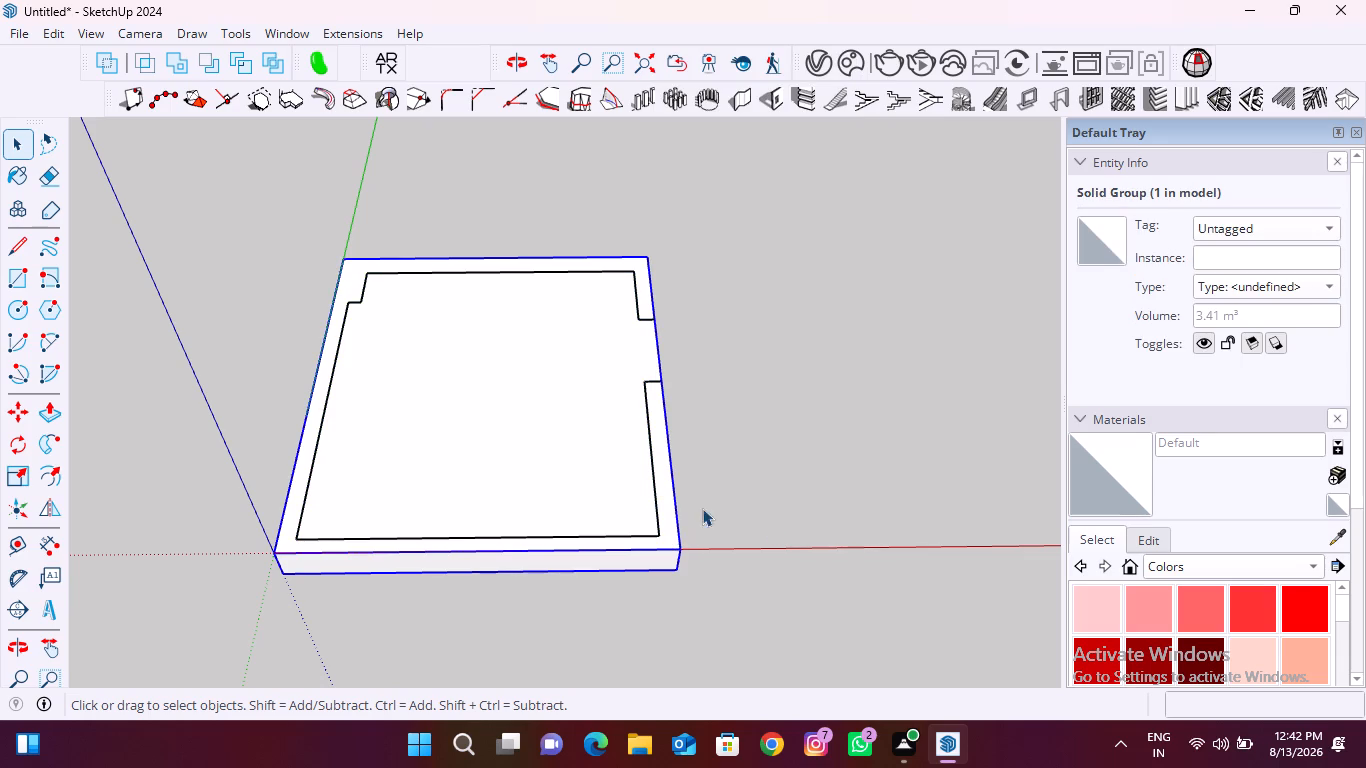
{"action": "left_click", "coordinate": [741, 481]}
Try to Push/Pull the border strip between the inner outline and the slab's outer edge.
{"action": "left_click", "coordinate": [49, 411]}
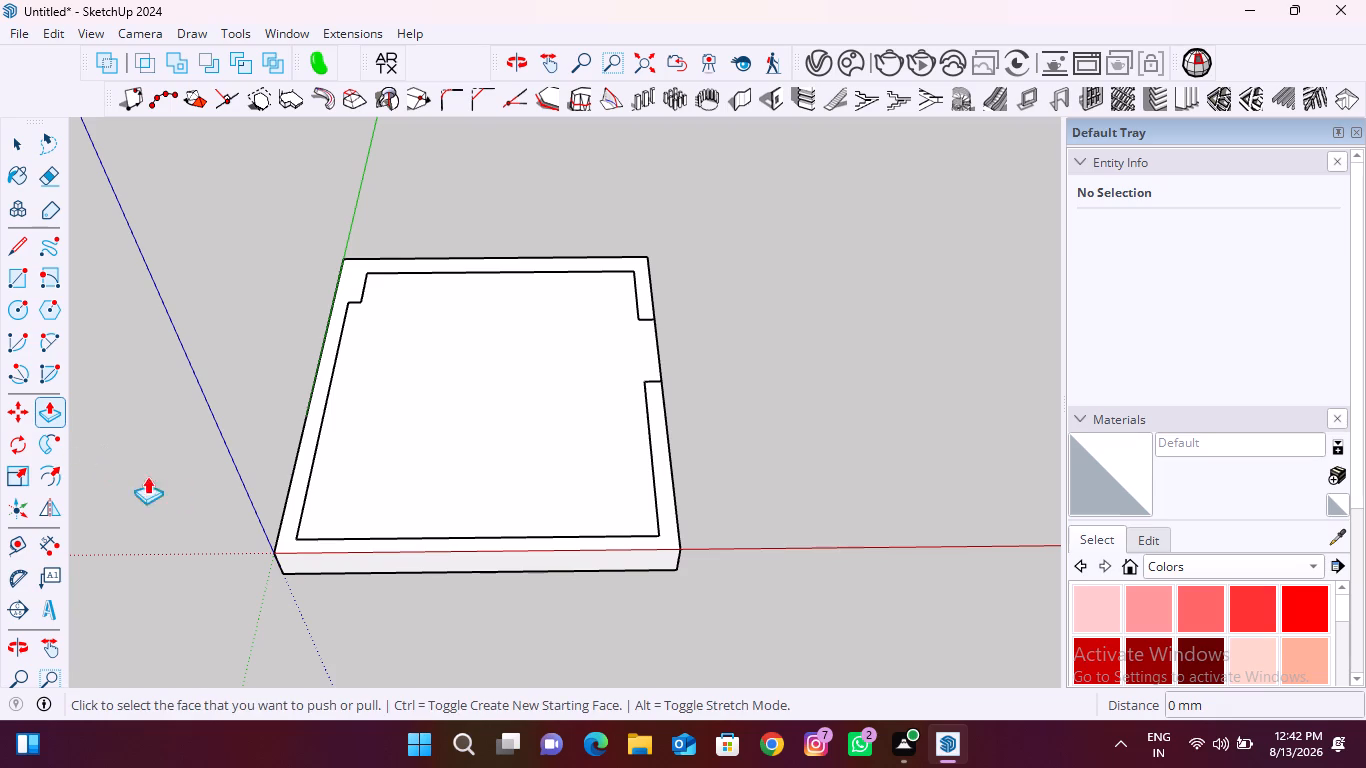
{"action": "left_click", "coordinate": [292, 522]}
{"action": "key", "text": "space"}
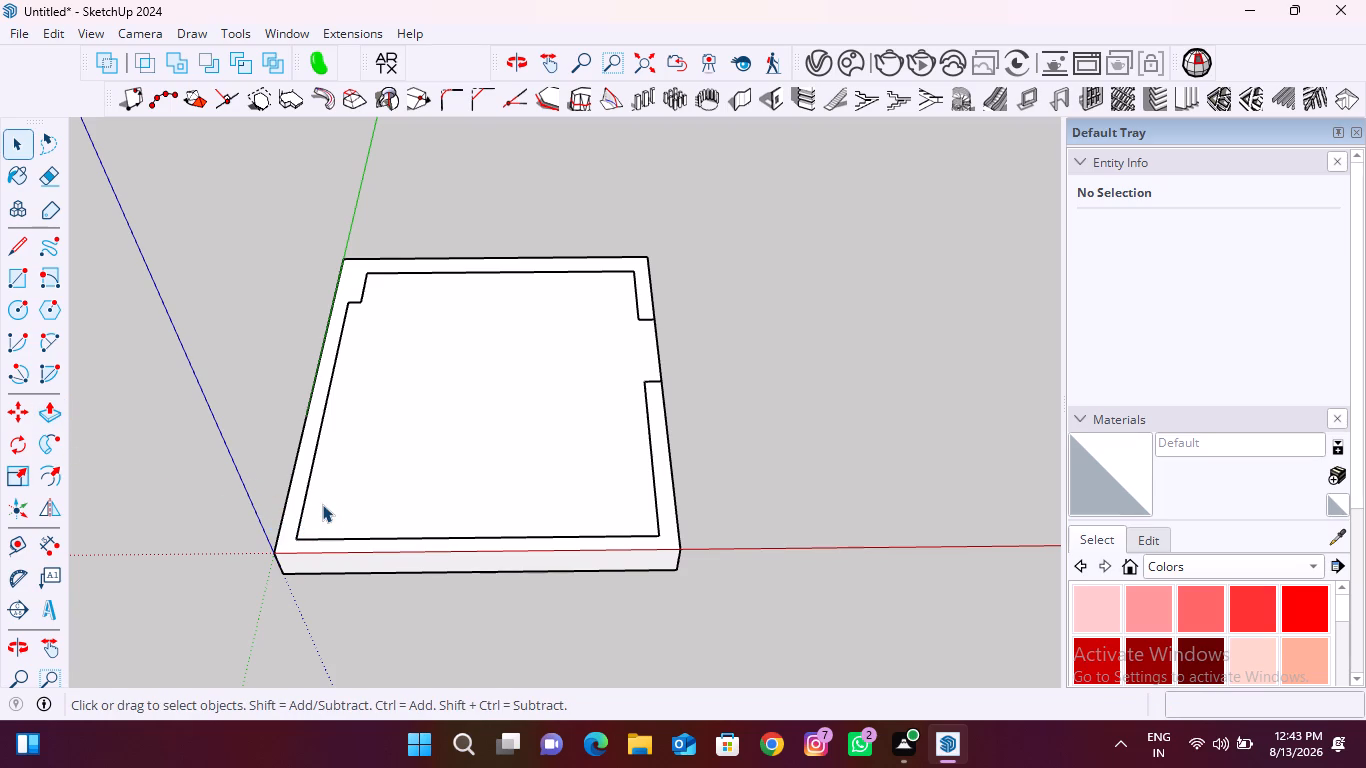
Draw a rectangle over the slab's top, from its far corner on the green axis to the diagonally opposite corner on the red axis.
{"action": "scroll", "coordinate": [285, 533], "scroll_direction": "up", "scroll_amount": 2}
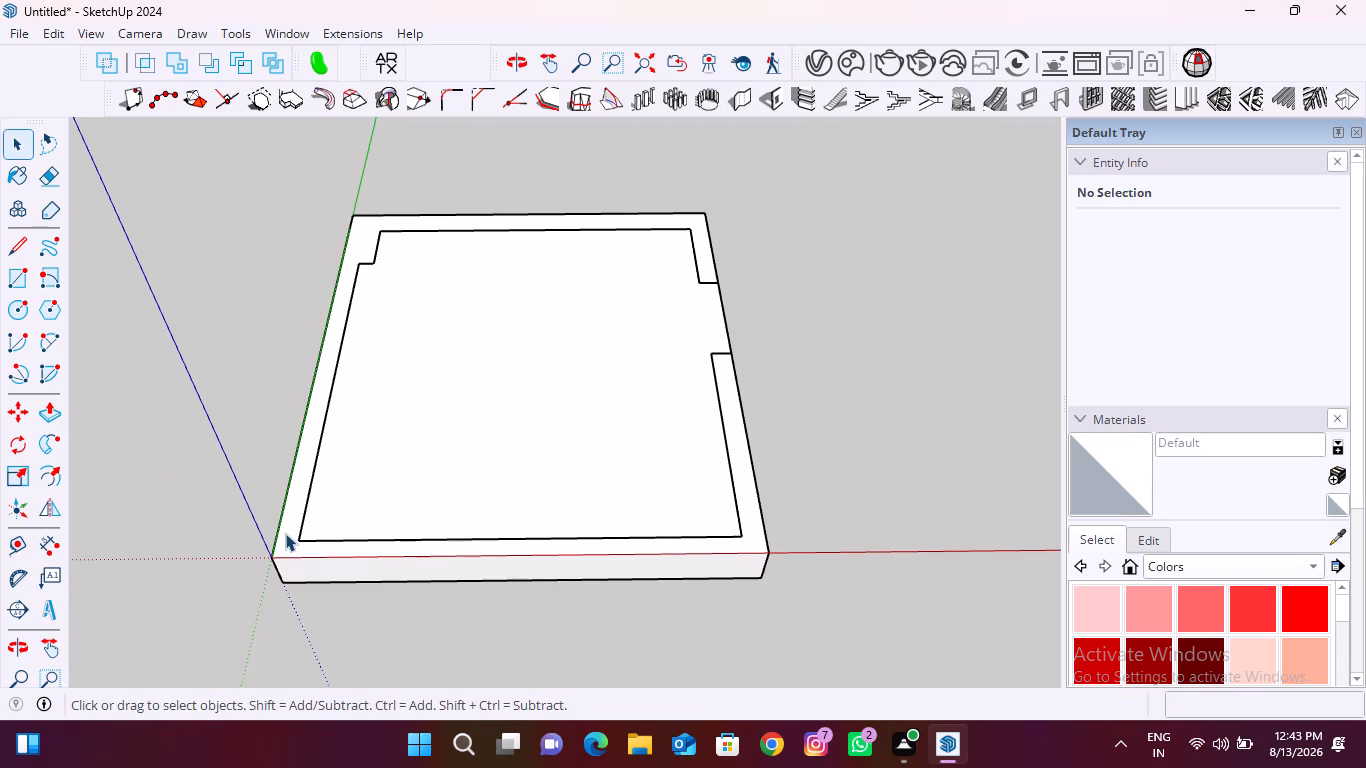
{"action": "left_click", "coordinate": [22, 282]}
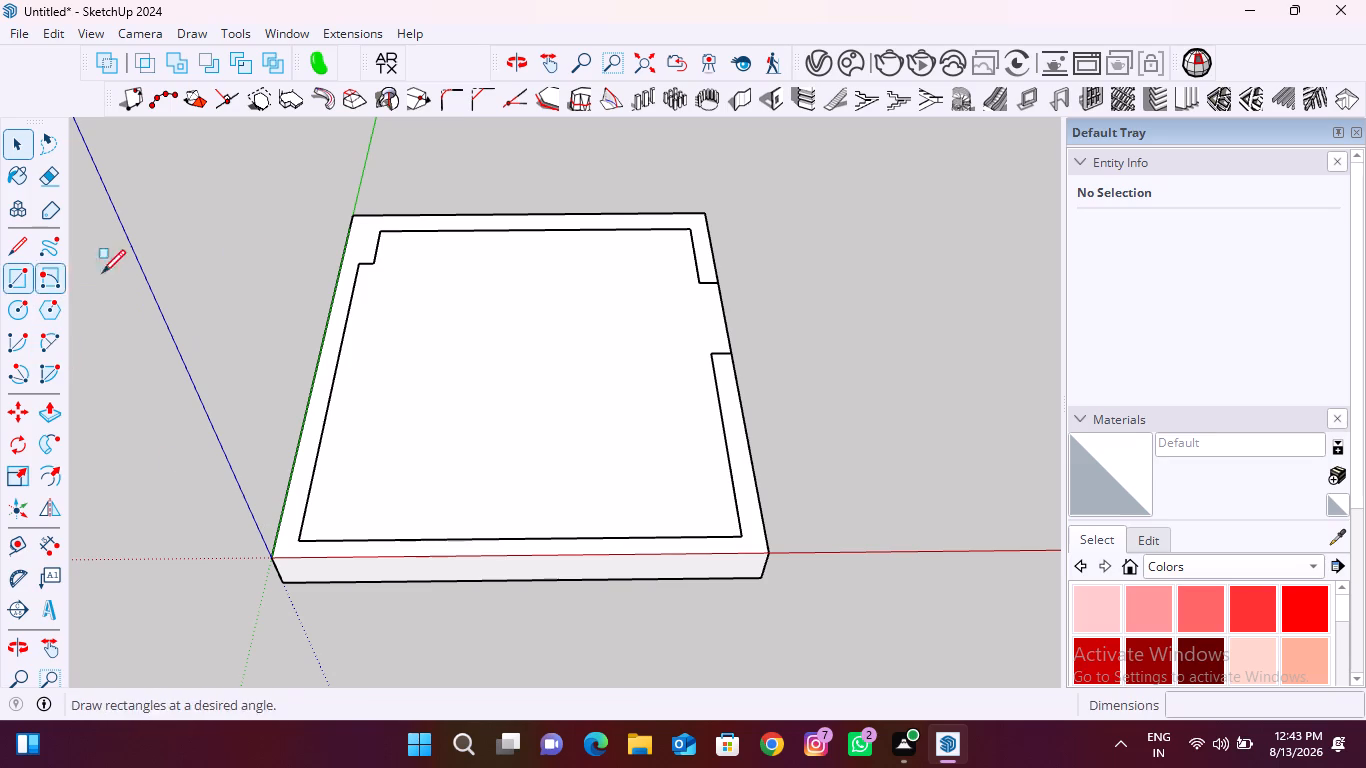
{"action": "left_click", "coordinate": [352, 219]}
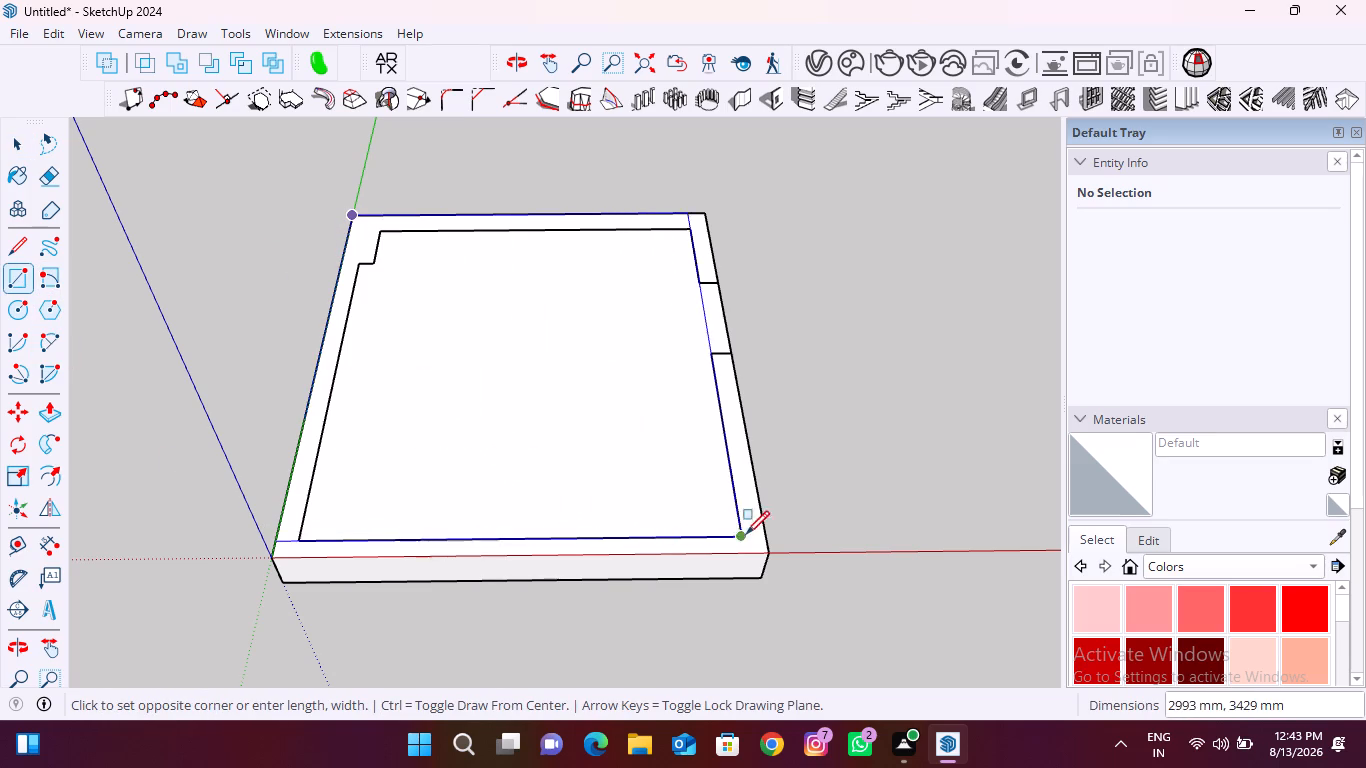
{"action": "left_click", "coordinate": [767, 550]}
{"action": "key", "text": "space"}
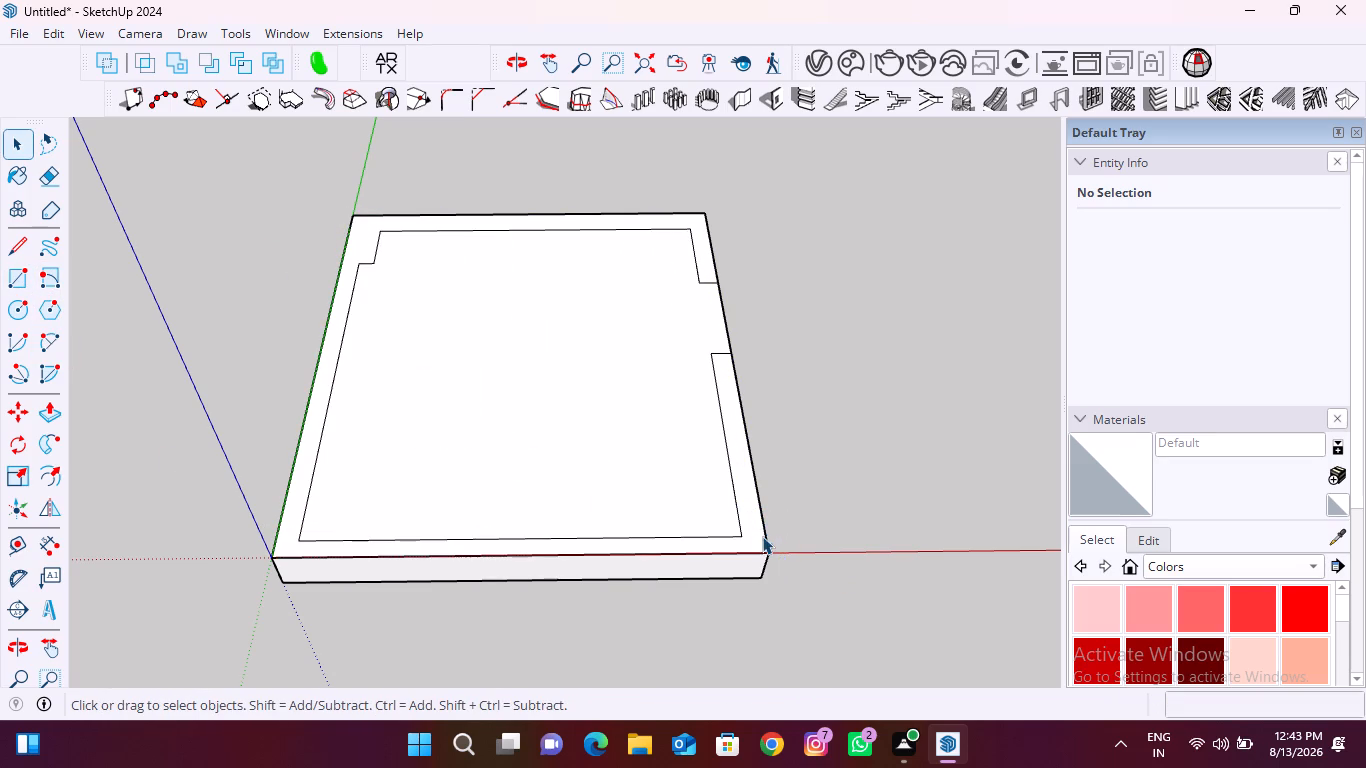
Make the wall-outline face and its bounding edges on top of the slab a separate group.
{"action": "double_click", "coordinate": [297, 522]}
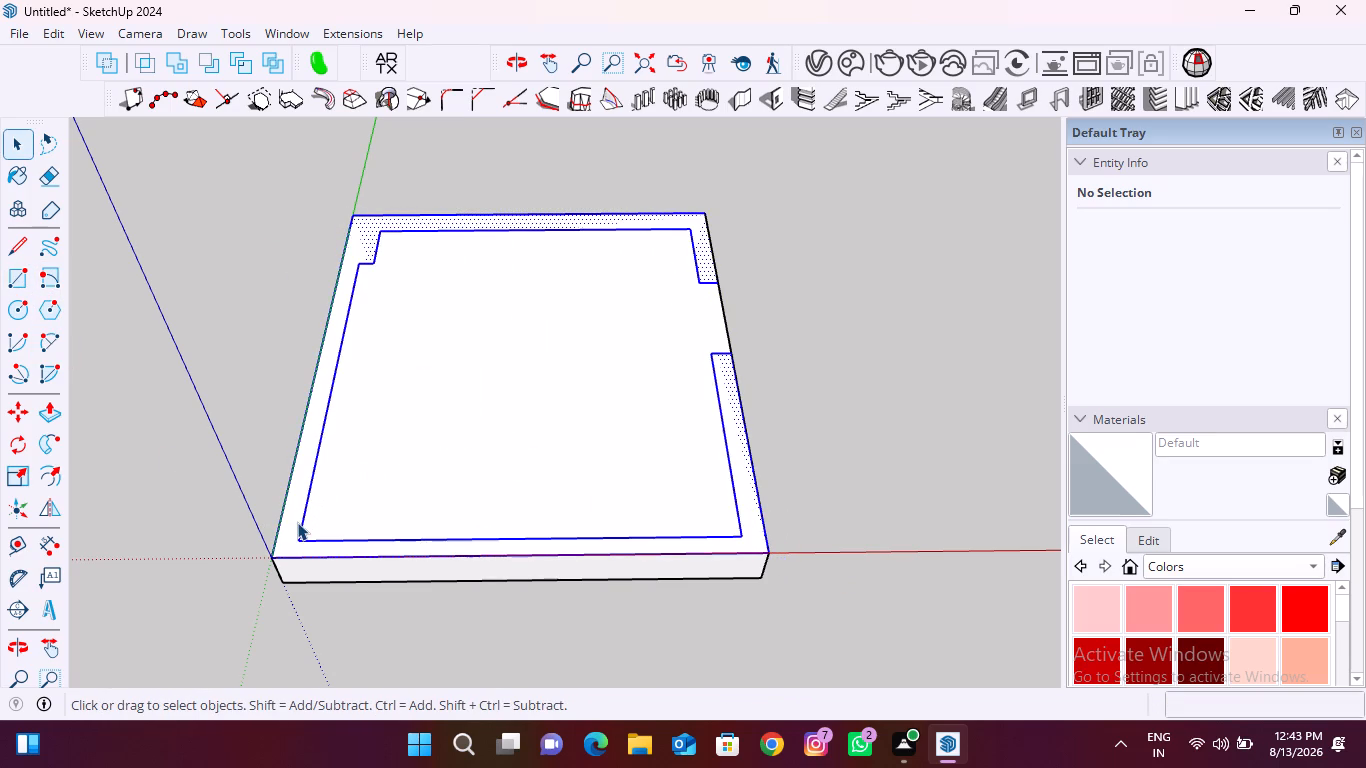
{"action": "middle_click_drag", "start_coordinate": [301, 528], "coordinate": [344, 465]}
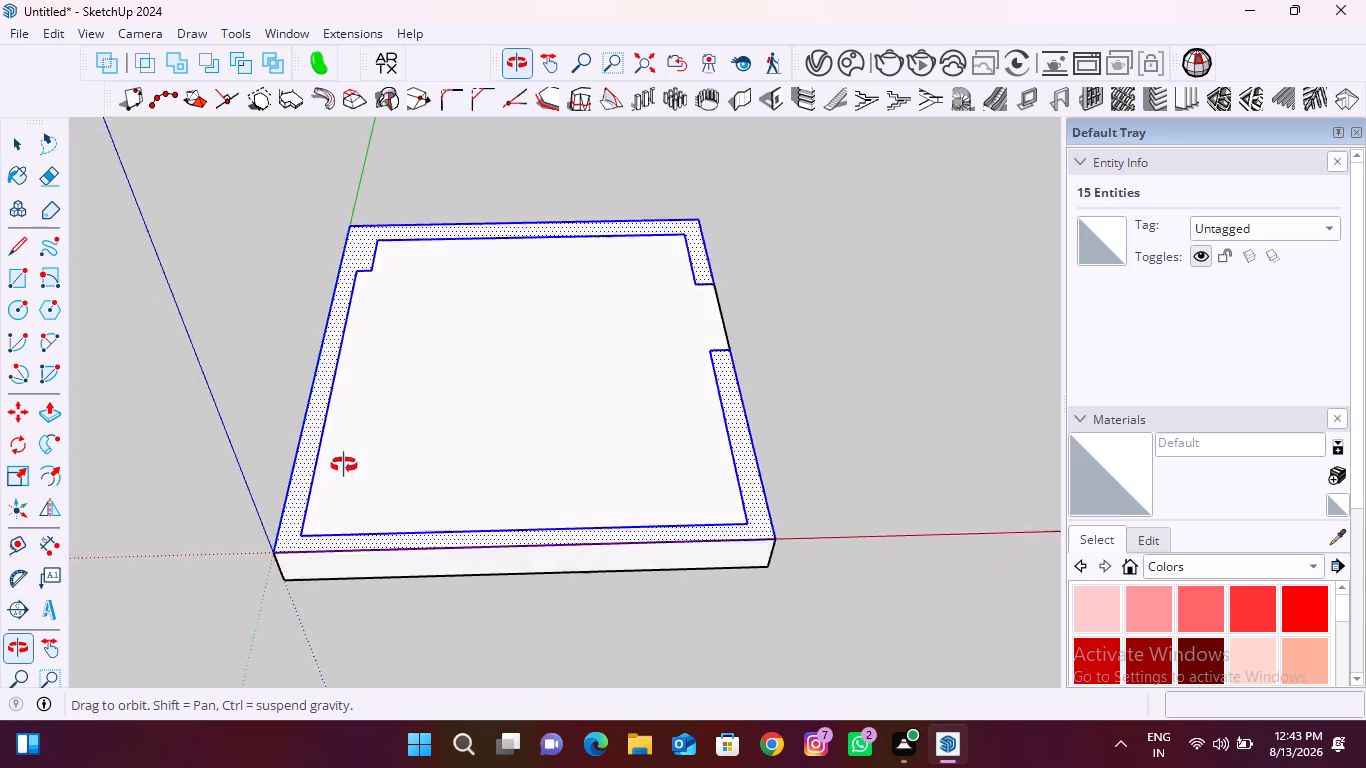
{"action": "middle_click_drag", "start_coordinate": [344, 465], "coordinate": [384, 429]}
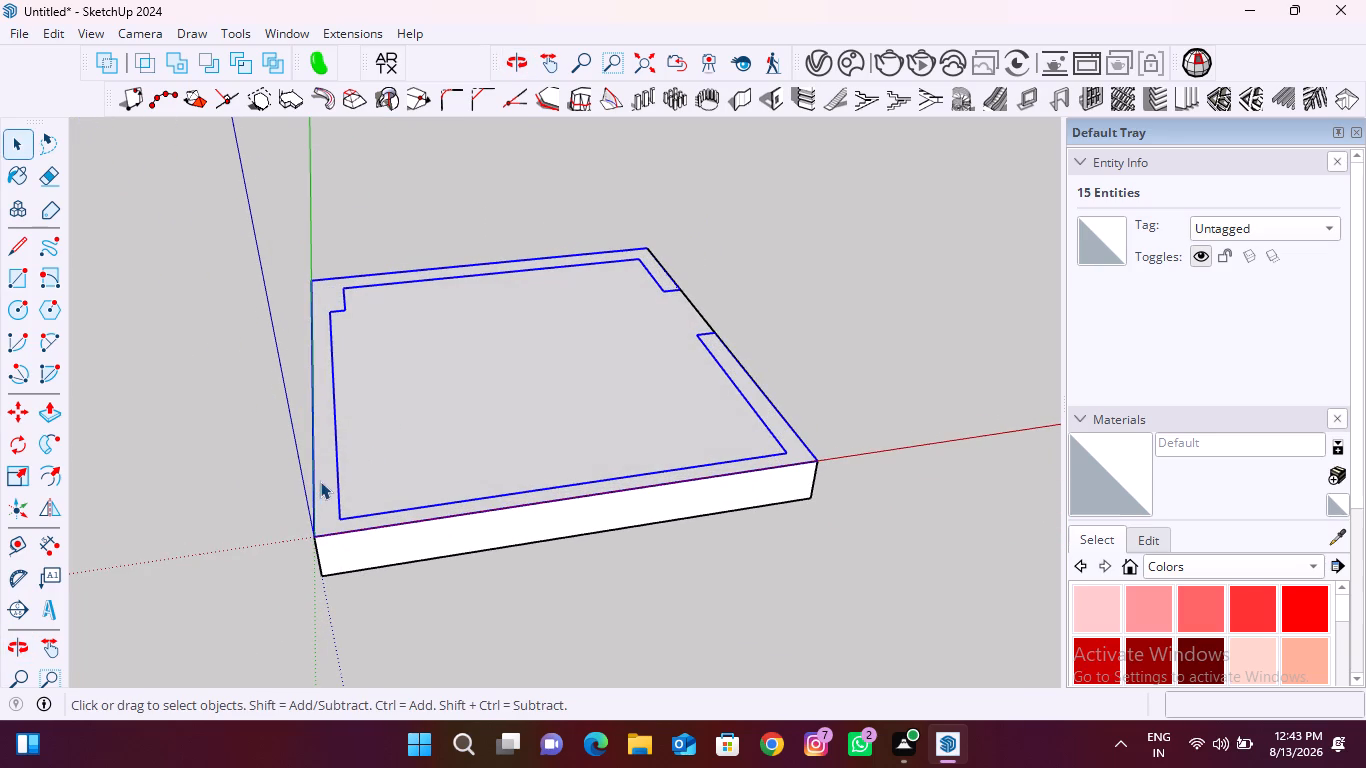
{"action": "right_click", "coordinate": [322, 478]}
{"action": "left_click", "coordinate": [418, 194]}
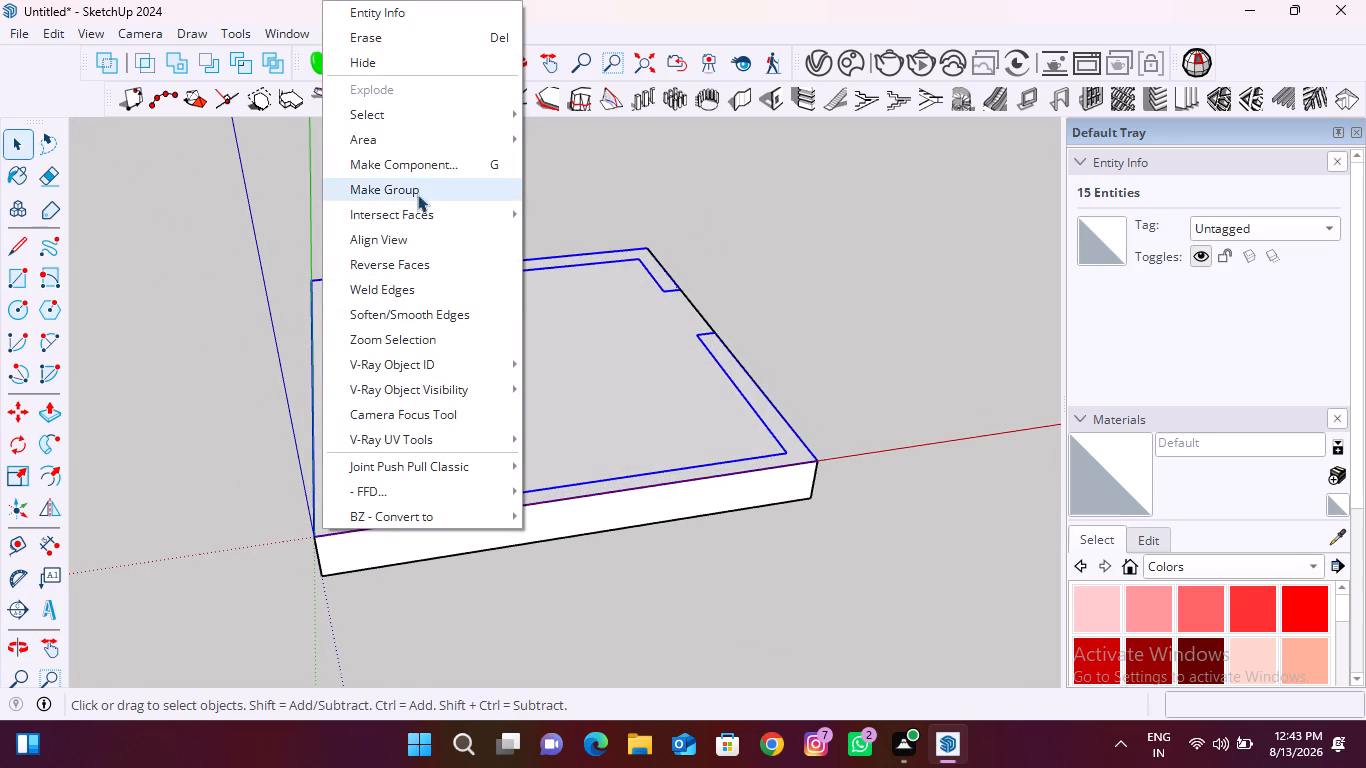
{"action": "left_click", "coordinate": [852, 322]}
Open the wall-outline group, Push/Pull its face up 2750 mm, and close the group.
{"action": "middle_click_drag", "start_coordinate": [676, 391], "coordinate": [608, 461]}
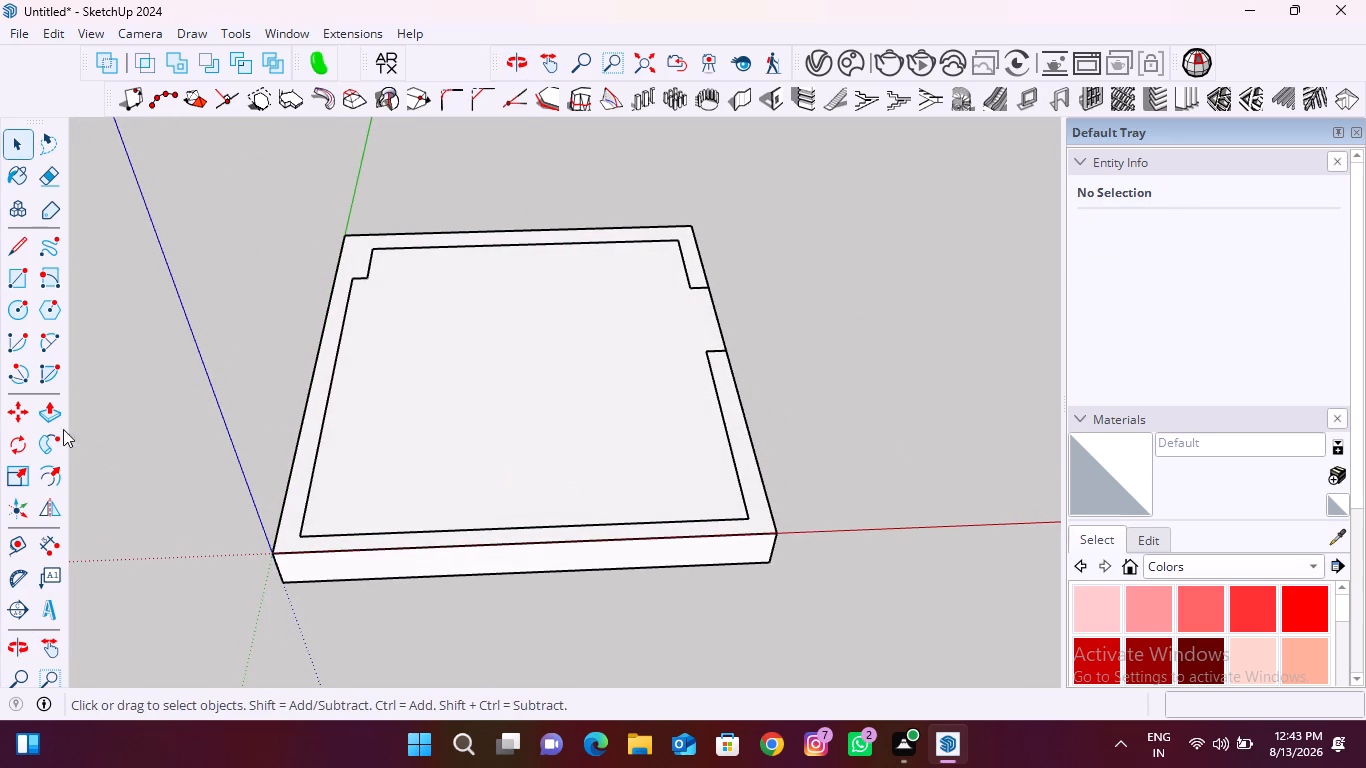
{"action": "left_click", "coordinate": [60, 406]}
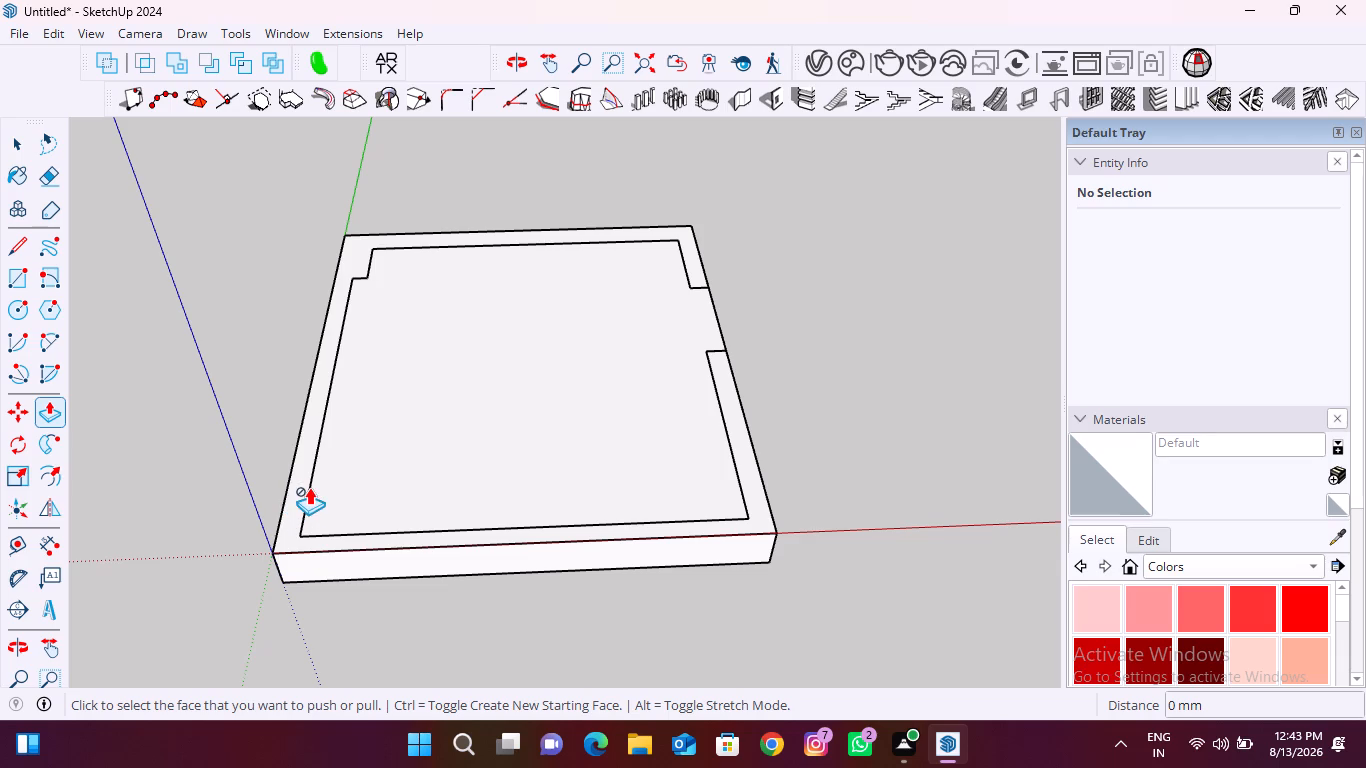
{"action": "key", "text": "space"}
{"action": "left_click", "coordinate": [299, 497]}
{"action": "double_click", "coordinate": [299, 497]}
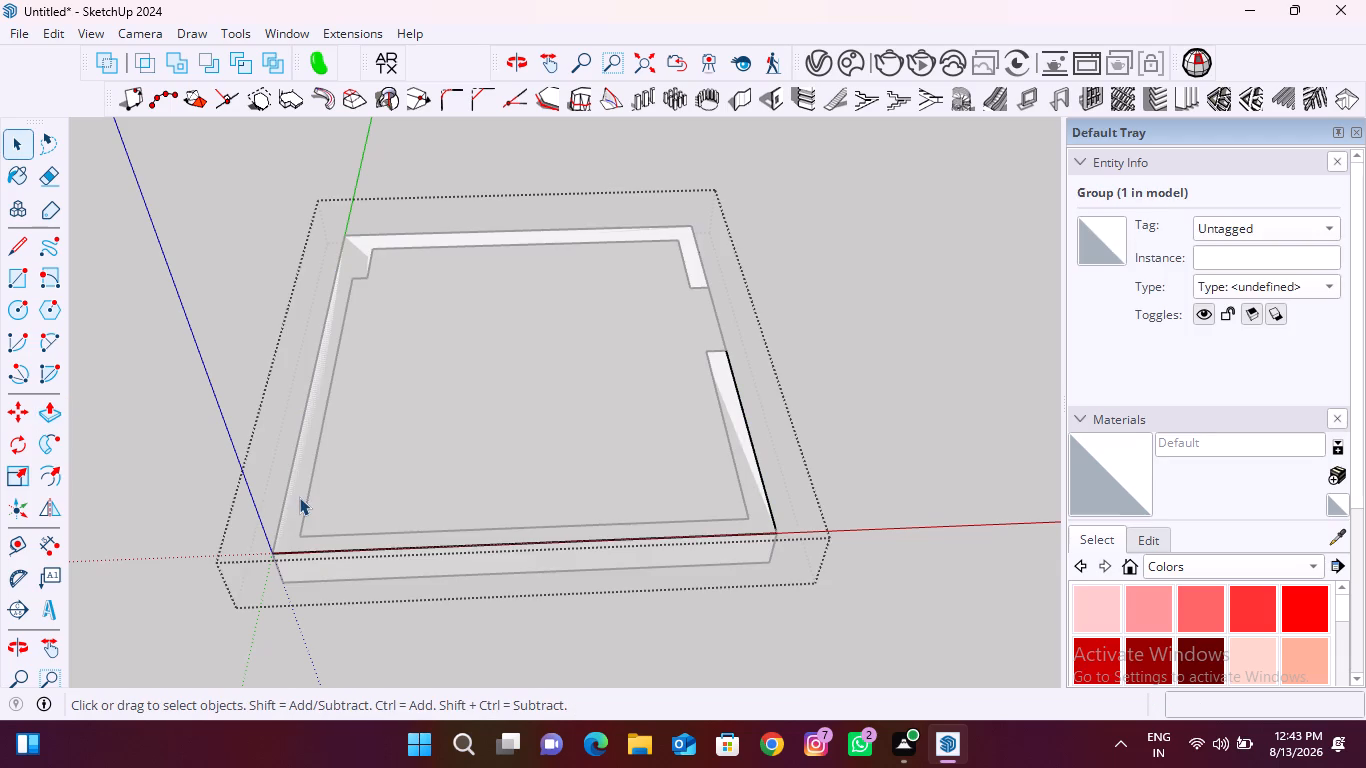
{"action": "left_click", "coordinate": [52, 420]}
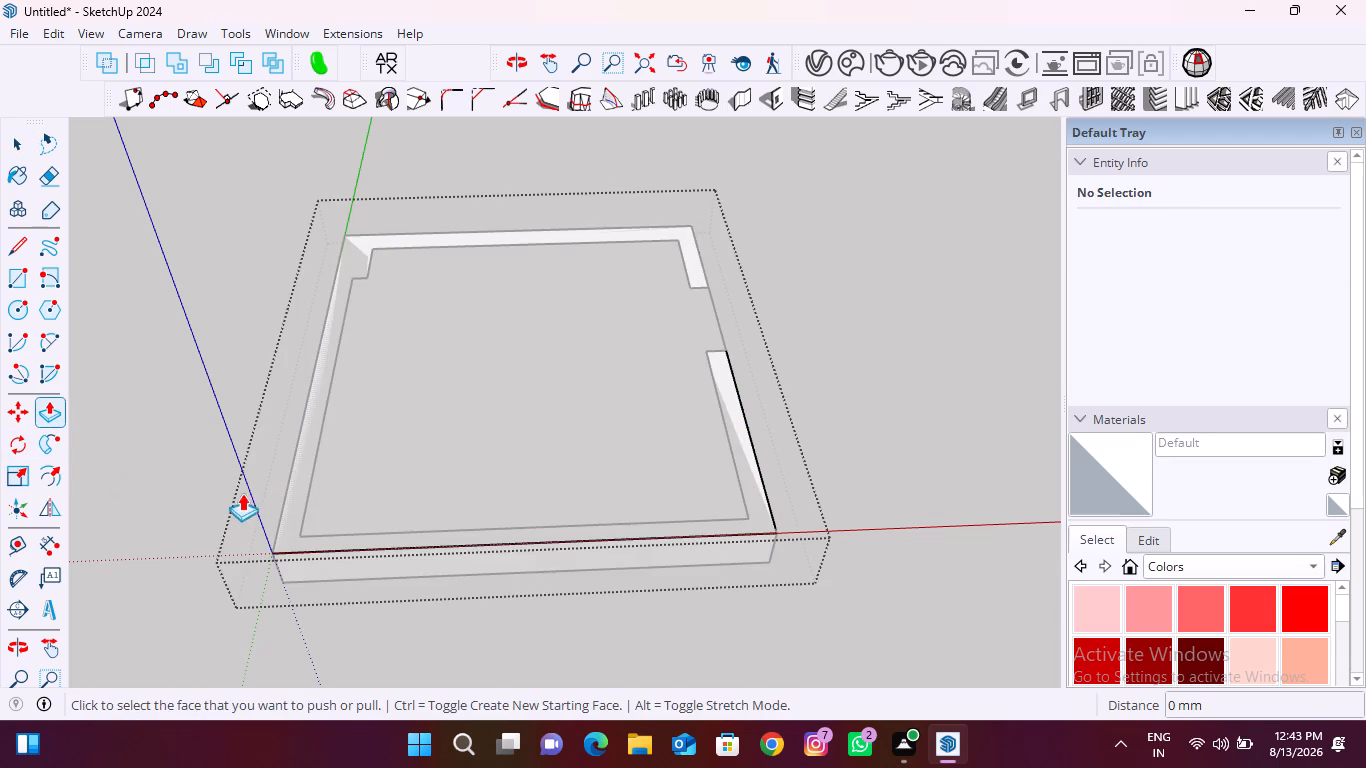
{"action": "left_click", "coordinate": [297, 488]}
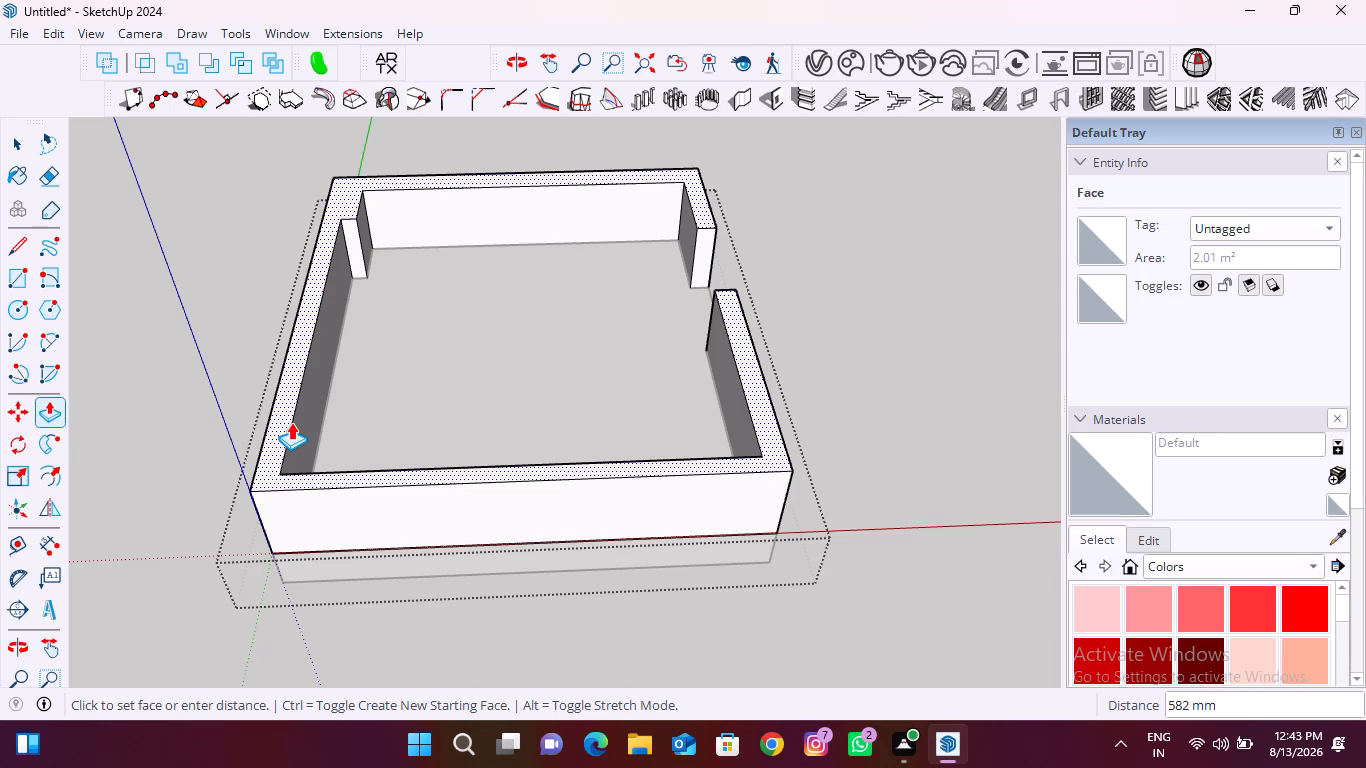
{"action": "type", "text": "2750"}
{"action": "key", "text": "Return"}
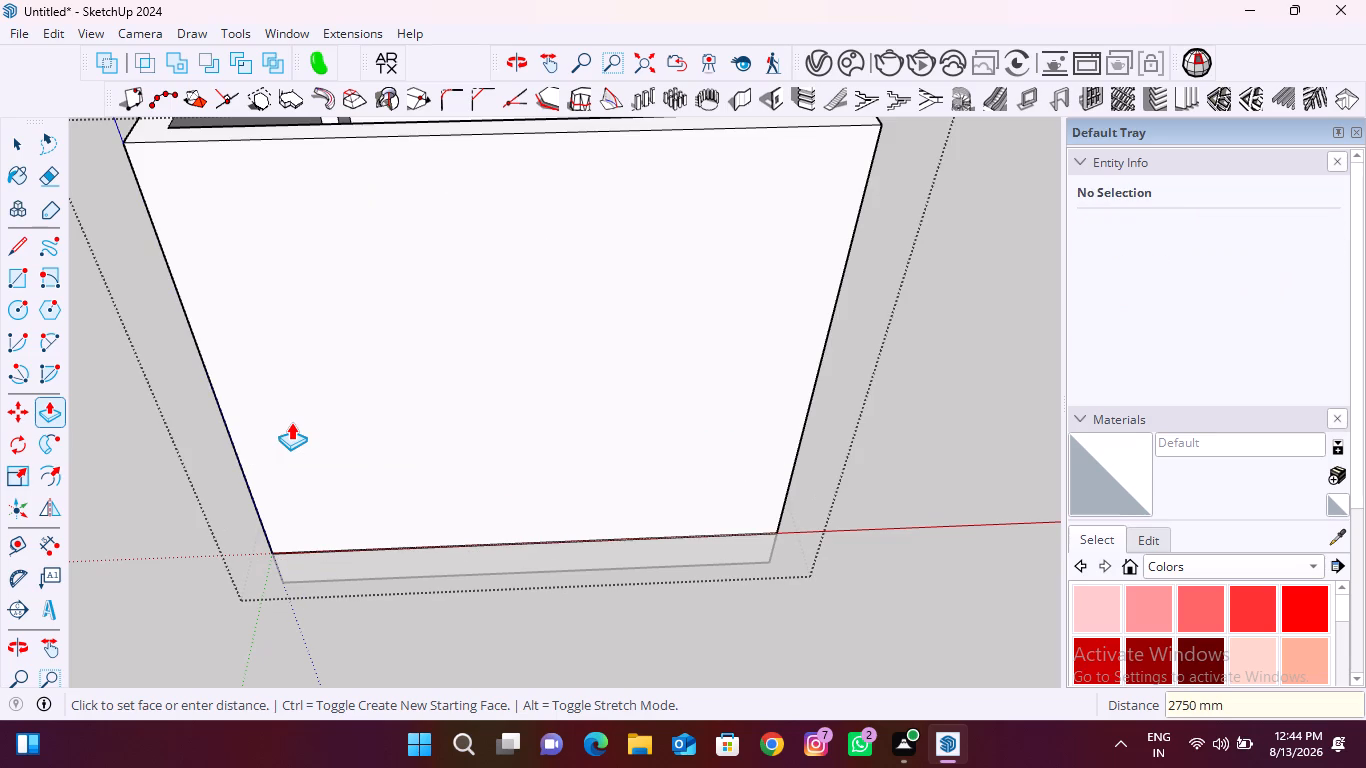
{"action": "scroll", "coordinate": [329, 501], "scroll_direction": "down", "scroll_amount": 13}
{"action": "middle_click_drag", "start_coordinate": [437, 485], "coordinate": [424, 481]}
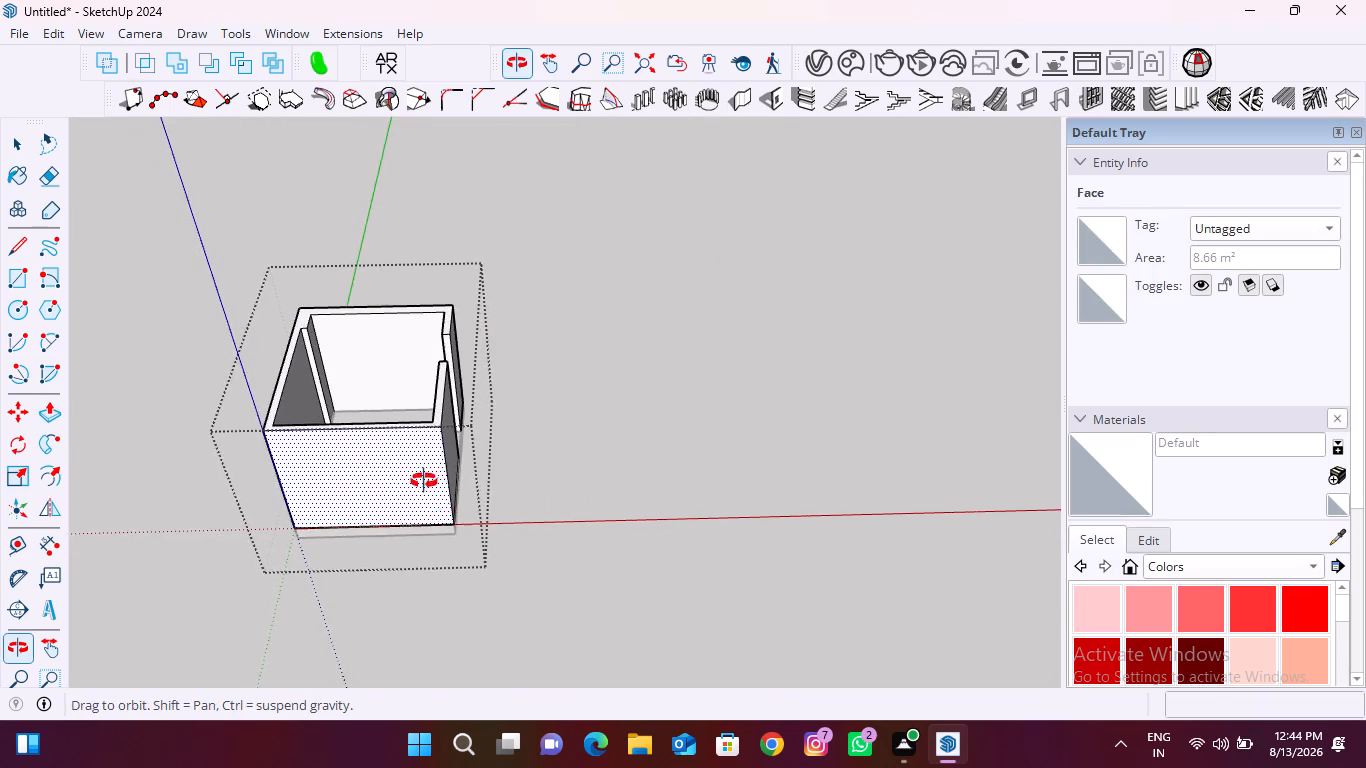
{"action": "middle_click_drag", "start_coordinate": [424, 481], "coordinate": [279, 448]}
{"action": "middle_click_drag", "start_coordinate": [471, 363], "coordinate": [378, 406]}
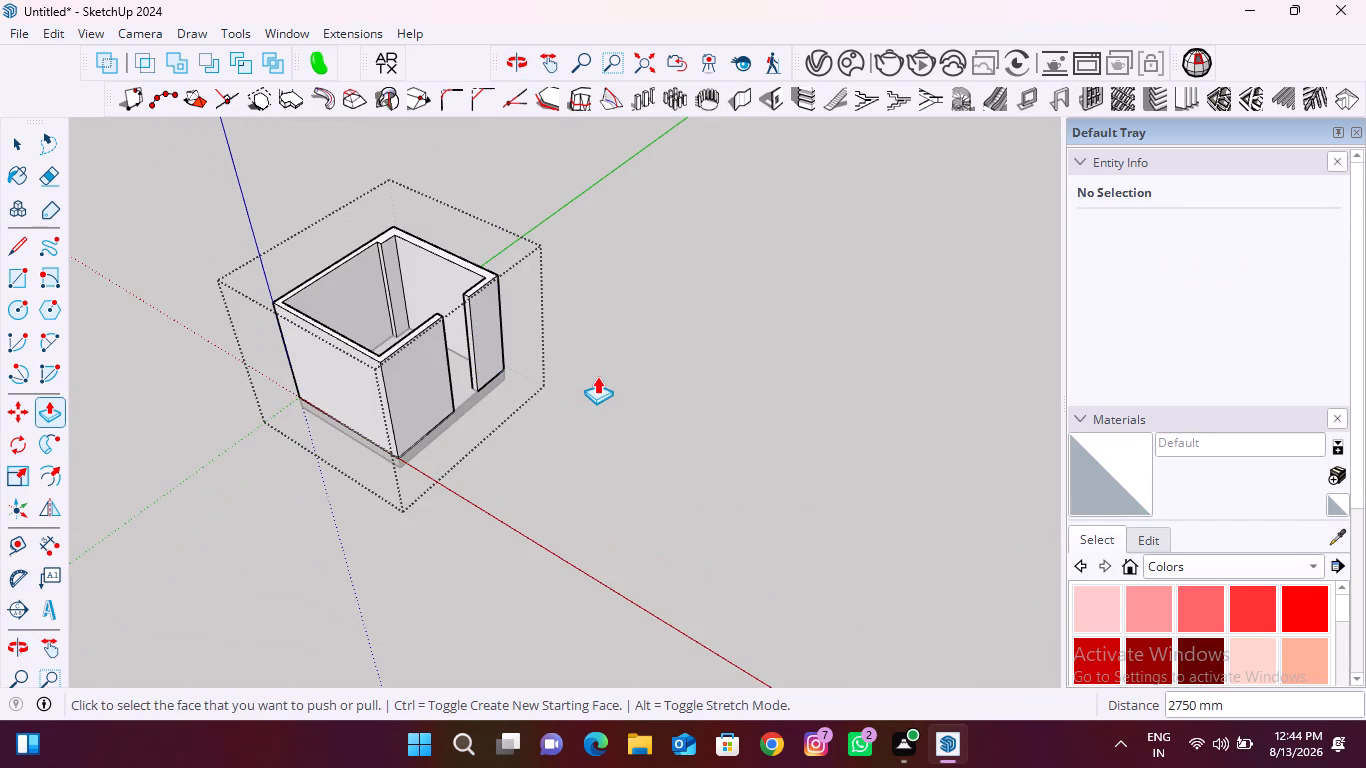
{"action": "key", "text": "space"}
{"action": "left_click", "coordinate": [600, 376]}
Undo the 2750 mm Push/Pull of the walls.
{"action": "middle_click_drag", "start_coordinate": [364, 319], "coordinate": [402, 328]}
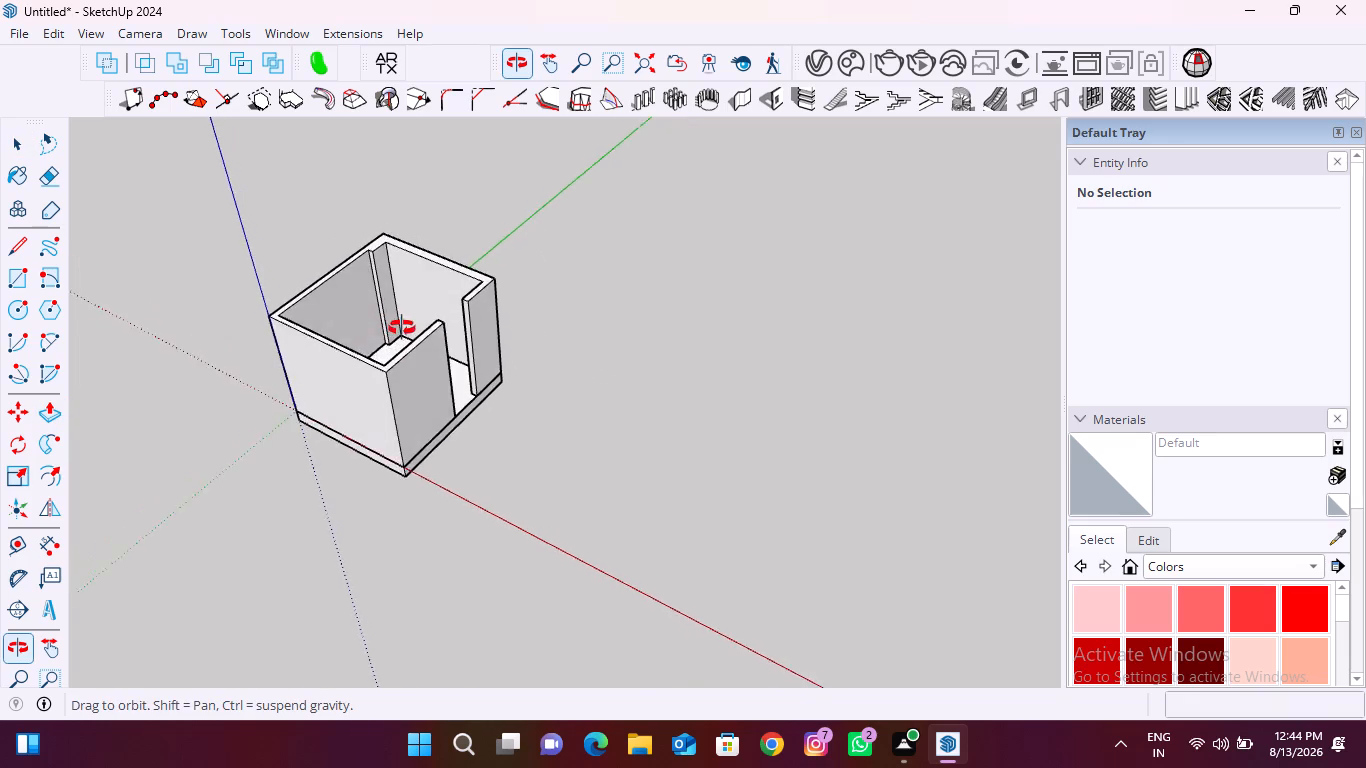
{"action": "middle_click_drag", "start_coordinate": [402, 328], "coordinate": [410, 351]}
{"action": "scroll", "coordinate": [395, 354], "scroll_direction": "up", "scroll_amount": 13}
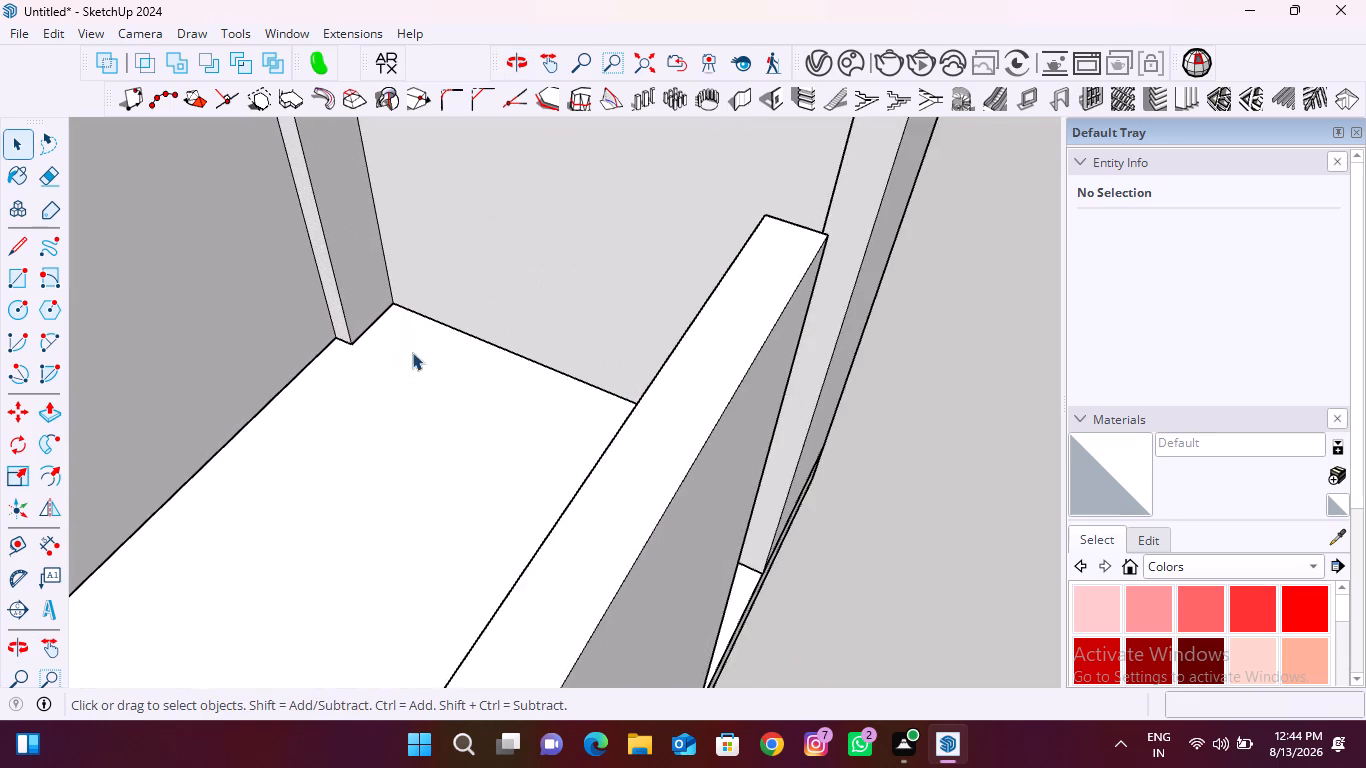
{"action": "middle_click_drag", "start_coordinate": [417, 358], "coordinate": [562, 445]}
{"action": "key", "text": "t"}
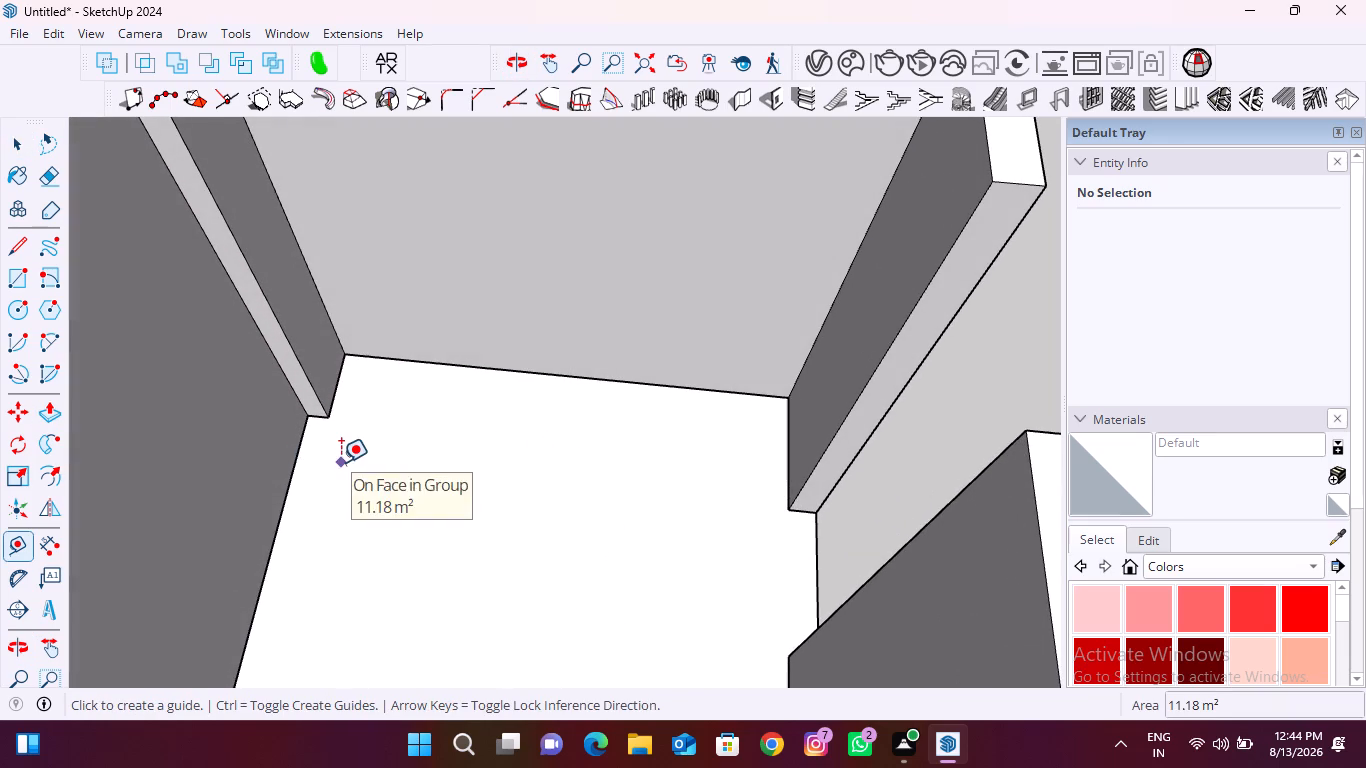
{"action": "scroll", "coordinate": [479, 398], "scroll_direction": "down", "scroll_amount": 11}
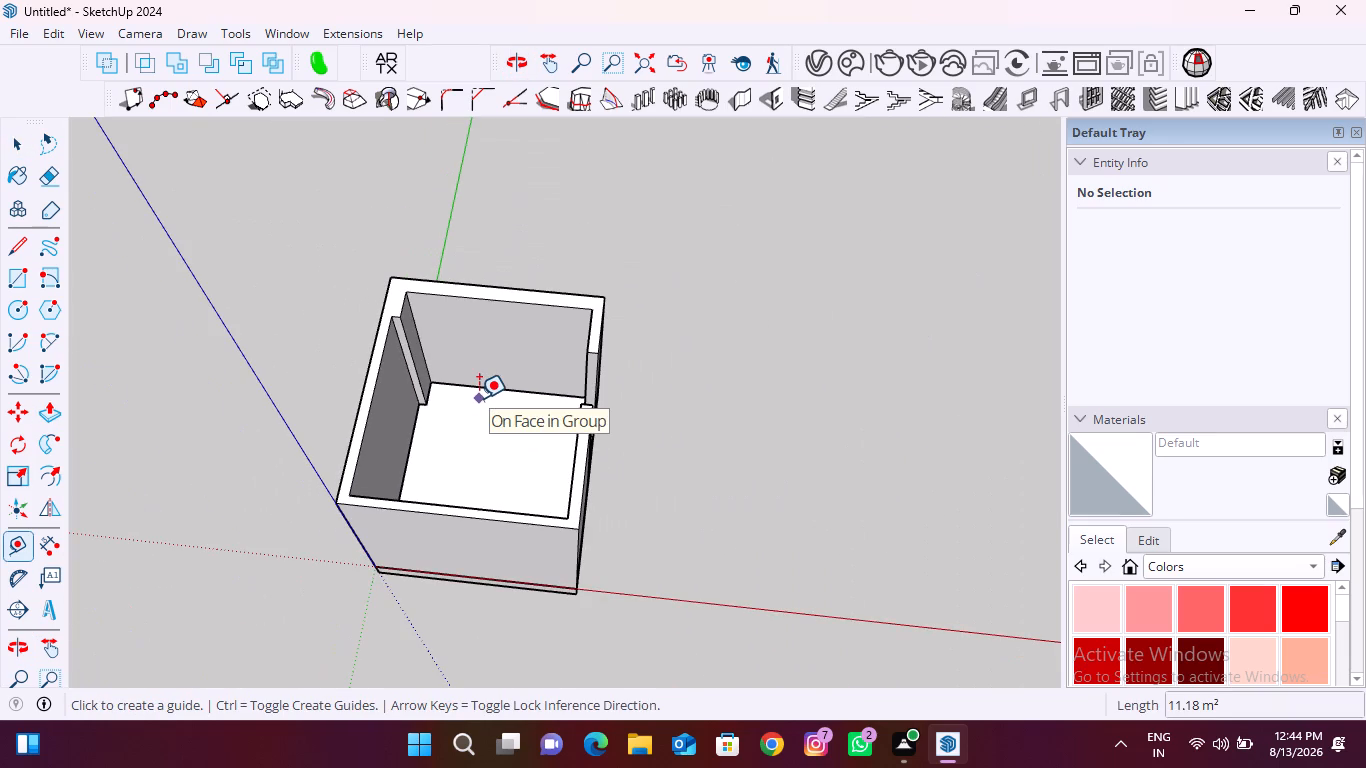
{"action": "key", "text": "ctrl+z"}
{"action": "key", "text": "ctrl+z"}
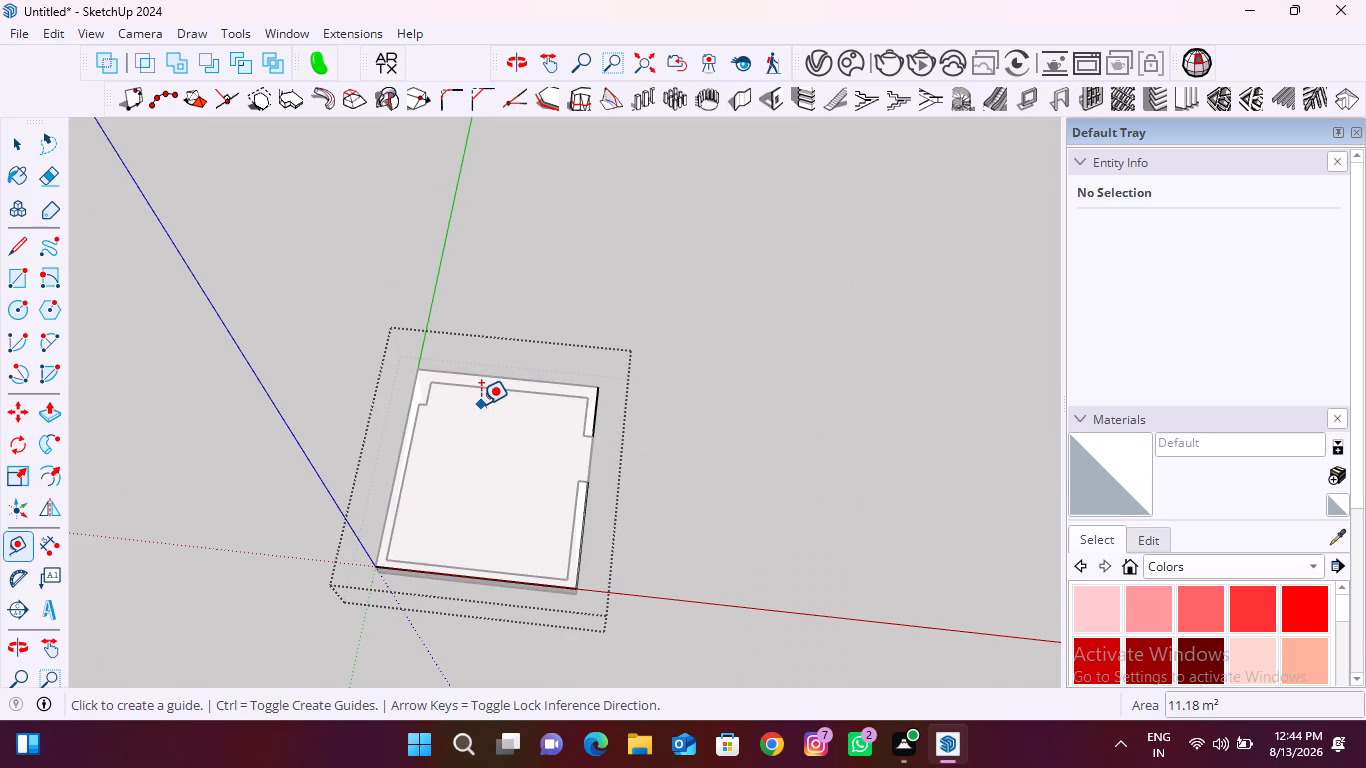
Inside the wall-outline group, place a guide 1159 mm inward from the far outer edge opposite the red axis.
{"action": "key", "text": "space"}
{"action": "scroll", "coordinate": [399, 455], "scroll_direction": "up", "scroll_amount": 9}
{"action": "key", "text": "t"}
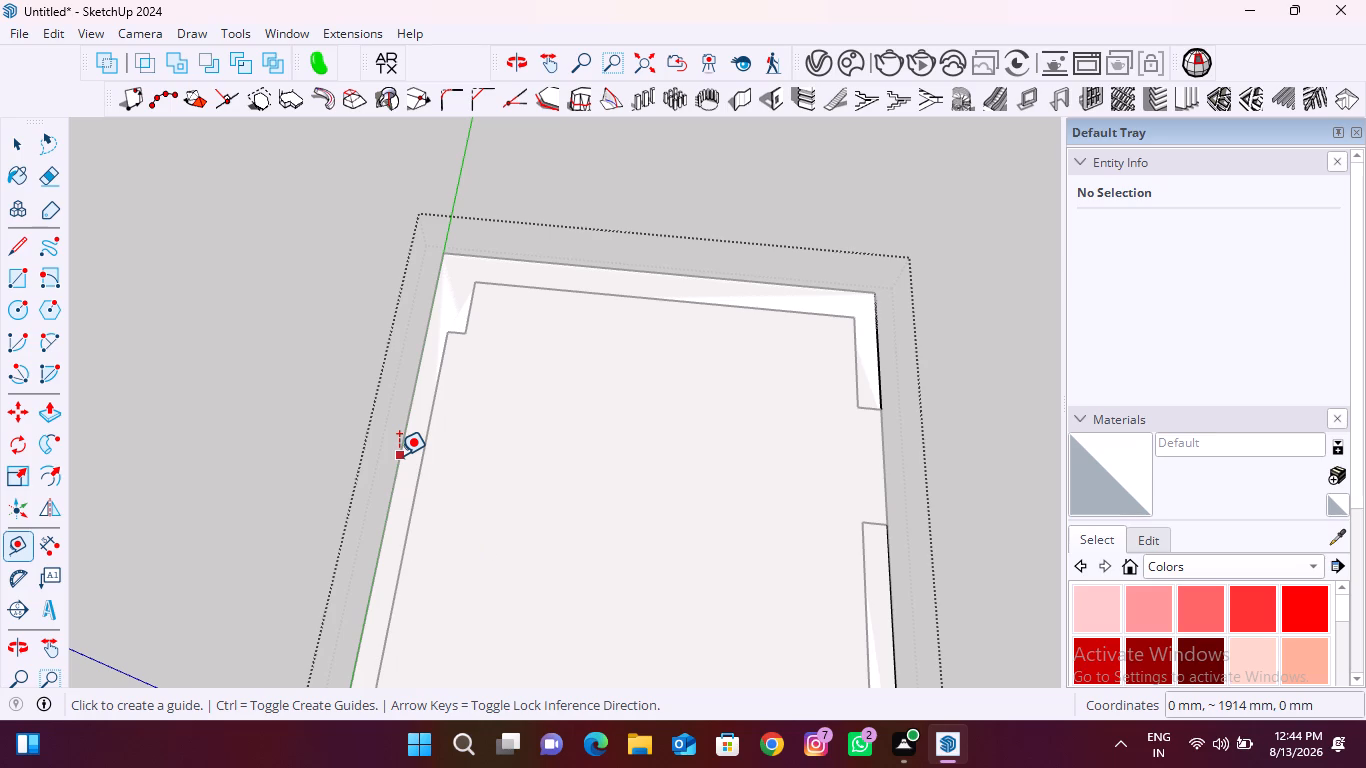
{"action": "left_click", "coordinate": [541, 266]}
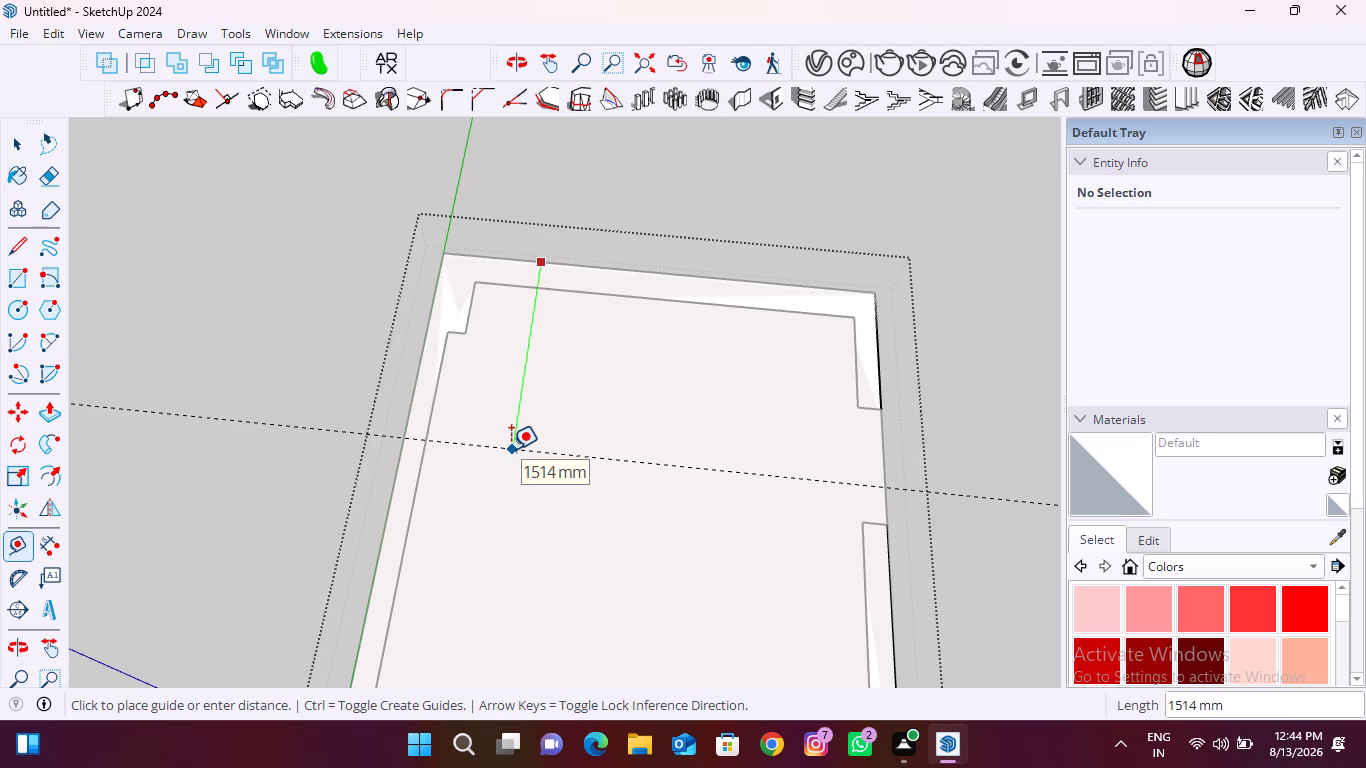
{"action": "type", "text": "1159"}
{"action": "key", "text": "Return"}
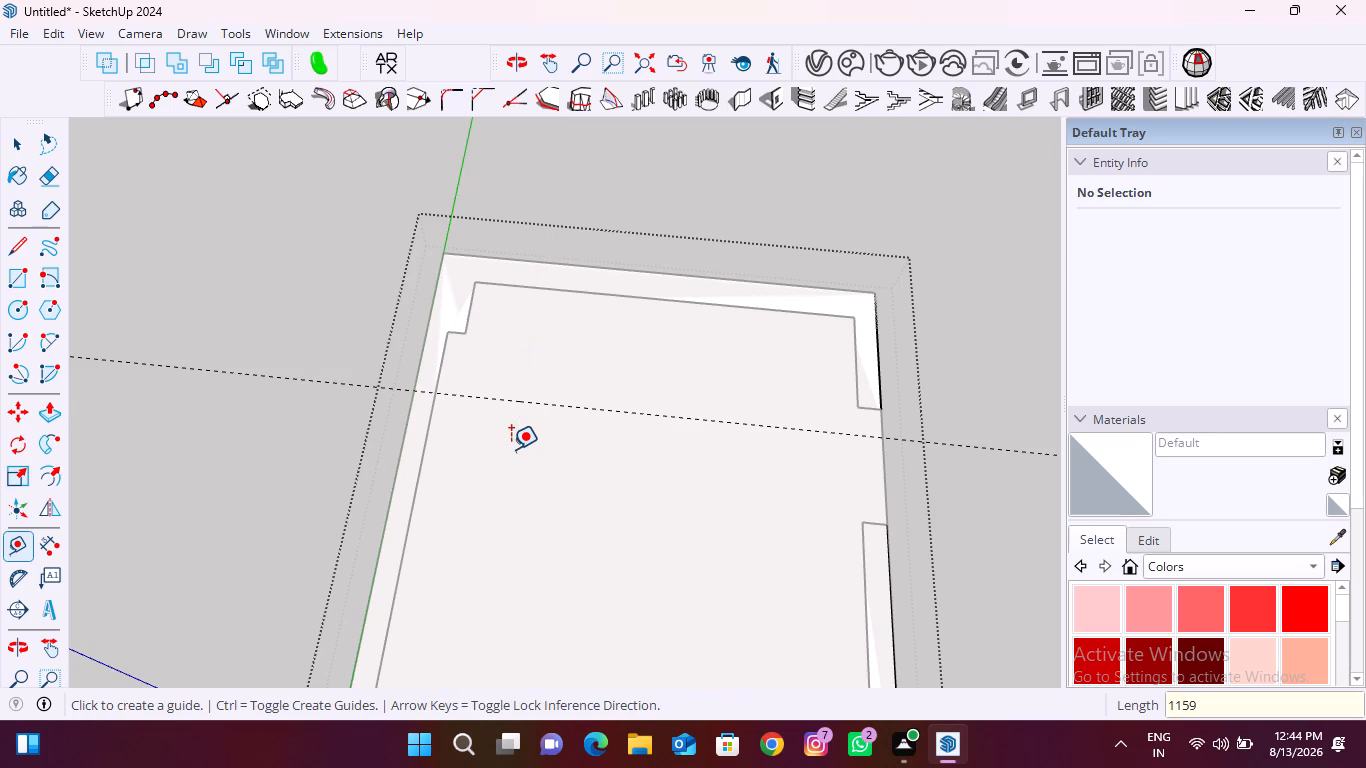
Place a second parallel guide 634 mm inward from the outer edge along the red axis.
{"action": "scroll", "coordinate": [489, 392], "scroll_direction": "down", "scroll_amount": 7}
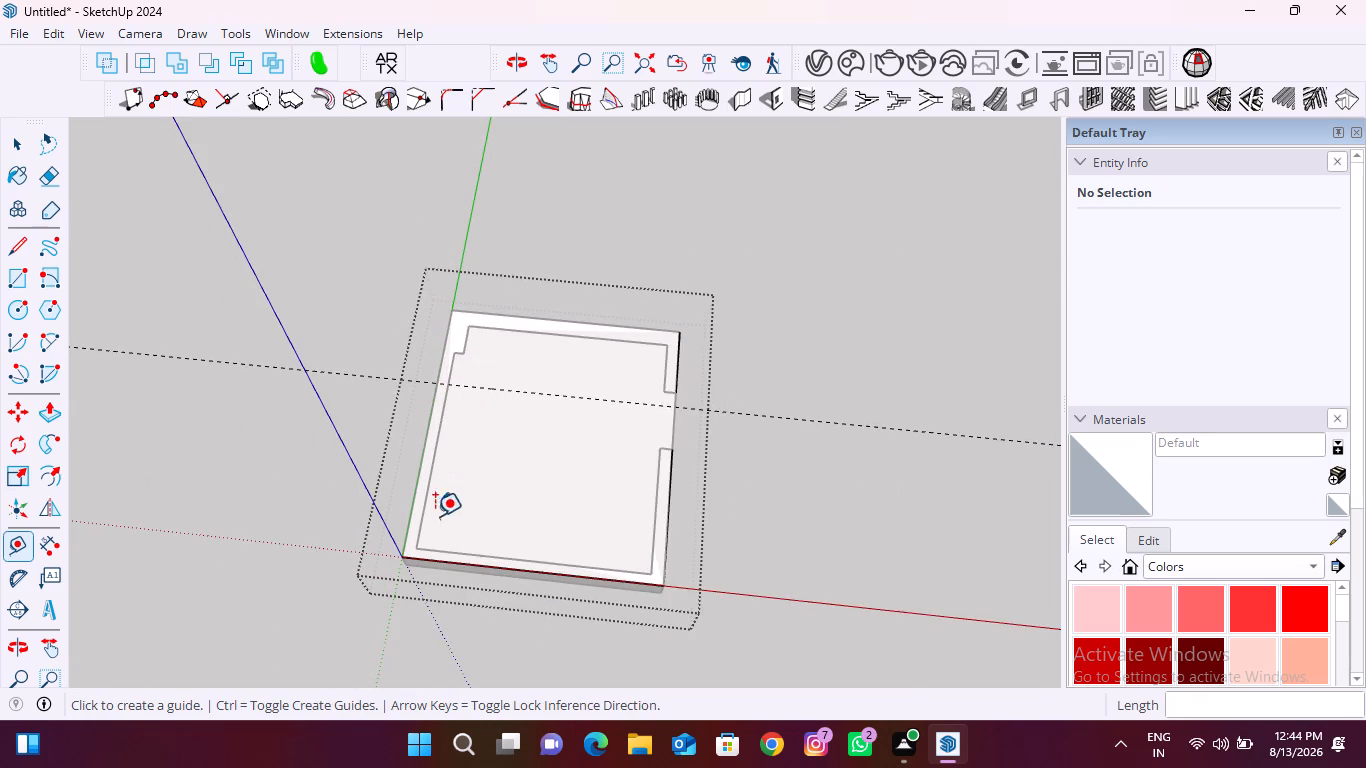
{"action": "scroll", "coordinate": [423, 530], "scroll_direction": "up", "scroll_amount": 8}
{"action": "left_click", "coordinate": [419, 593]}
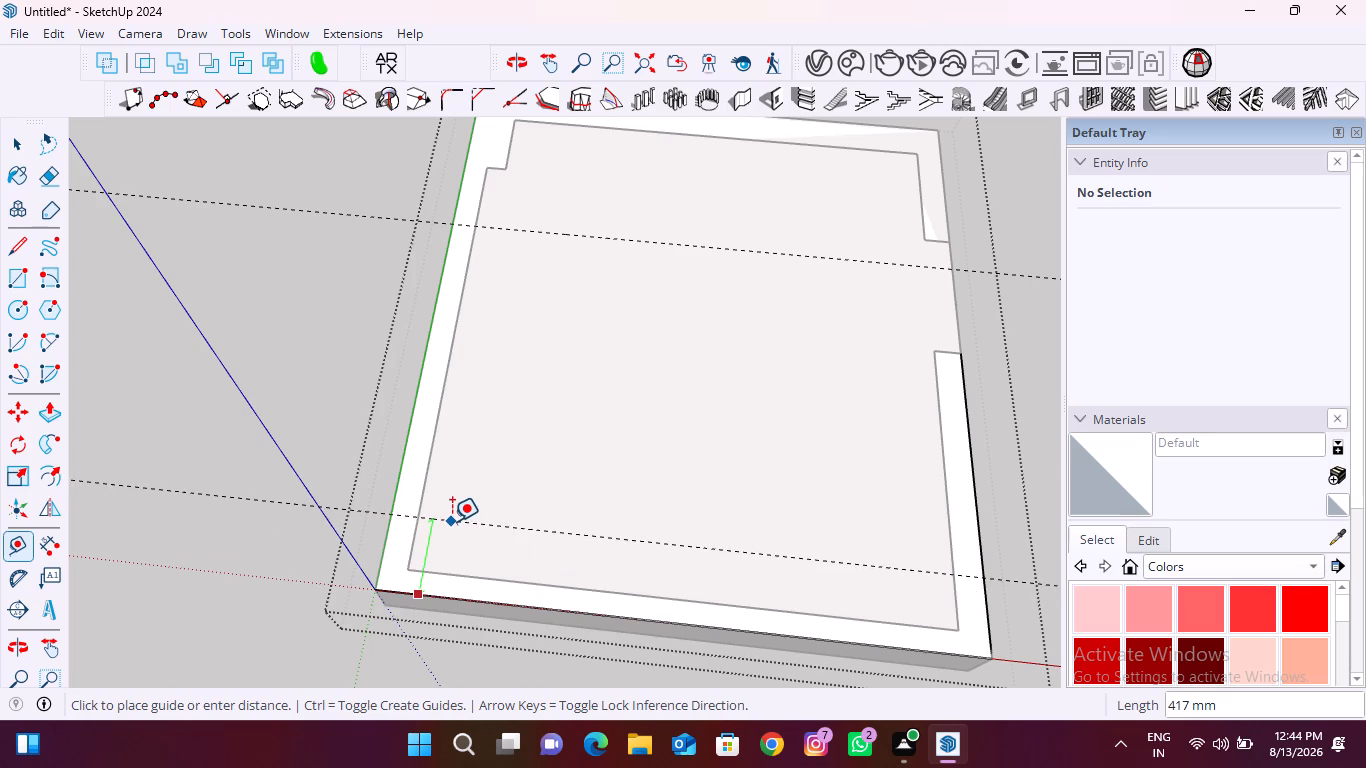
{"action": "key", "text": "3"}
{"action": "key", "text": "BackSpace"}
{"action": "type", "text": "634"}
{"action": "key", "text": "Return"}
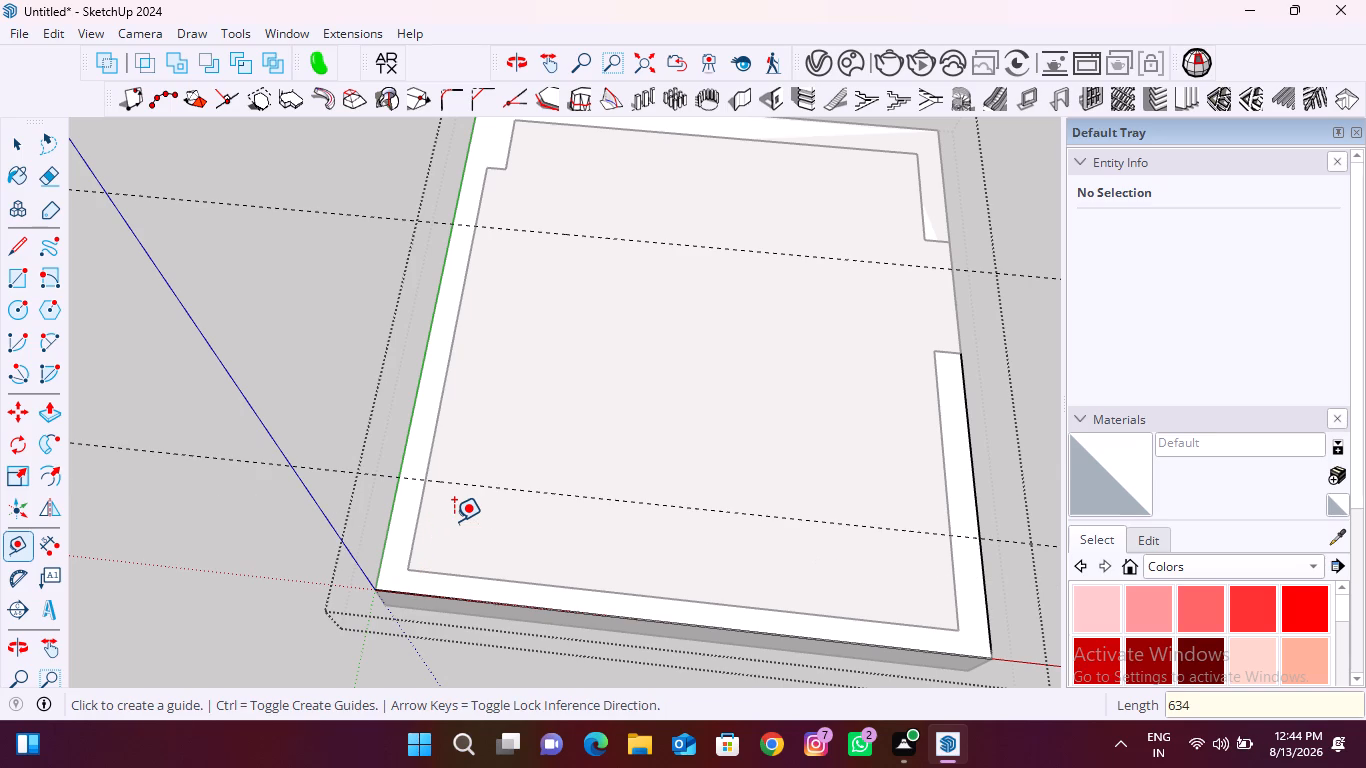
Draw a line across the green-axis wall strip at each of the two guides, from inner edge to outer edge.
{"action": "left_click", "coordinate": [18, 240]}
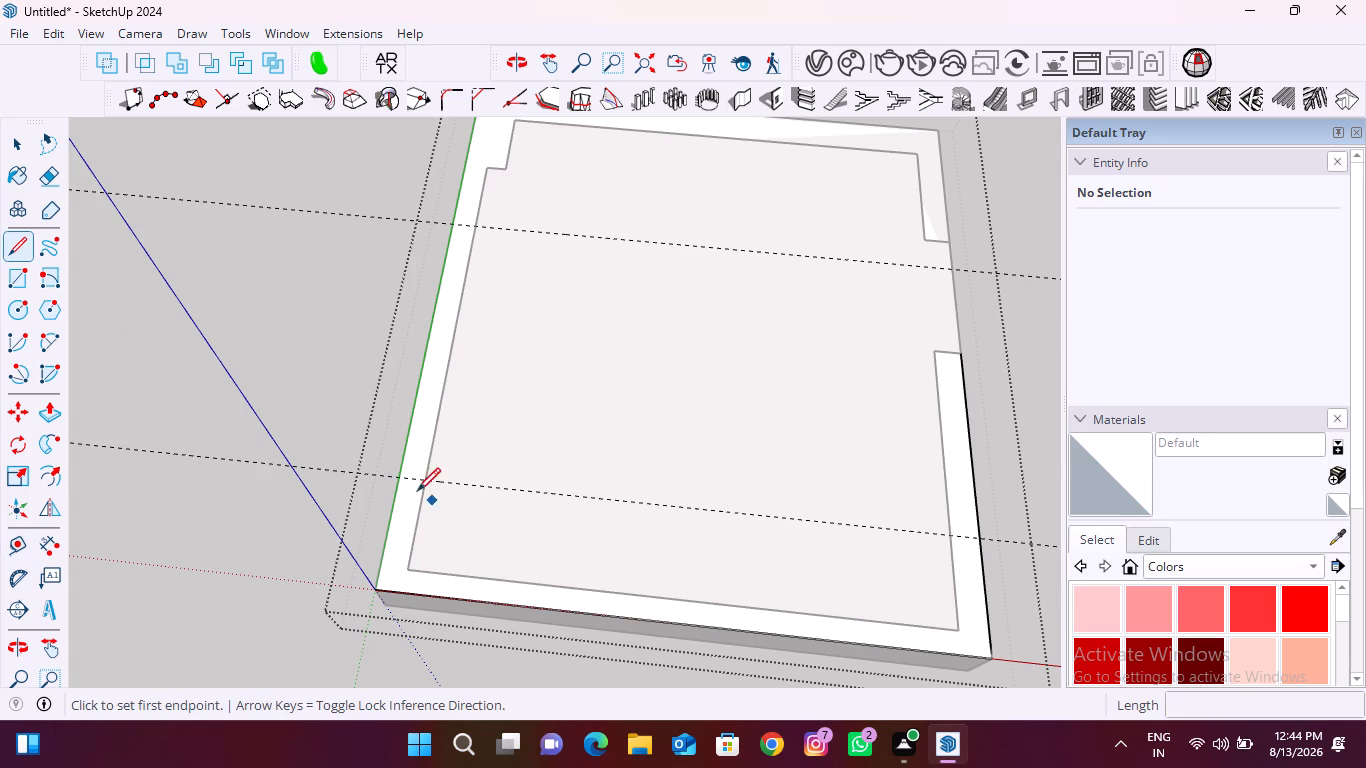
{"action": "scroll", "coordinate": [418, 481], "scroll_direction": "up", "scroll_amount": 10}
{"action": "left_click", "coordinate": [440, 482]}
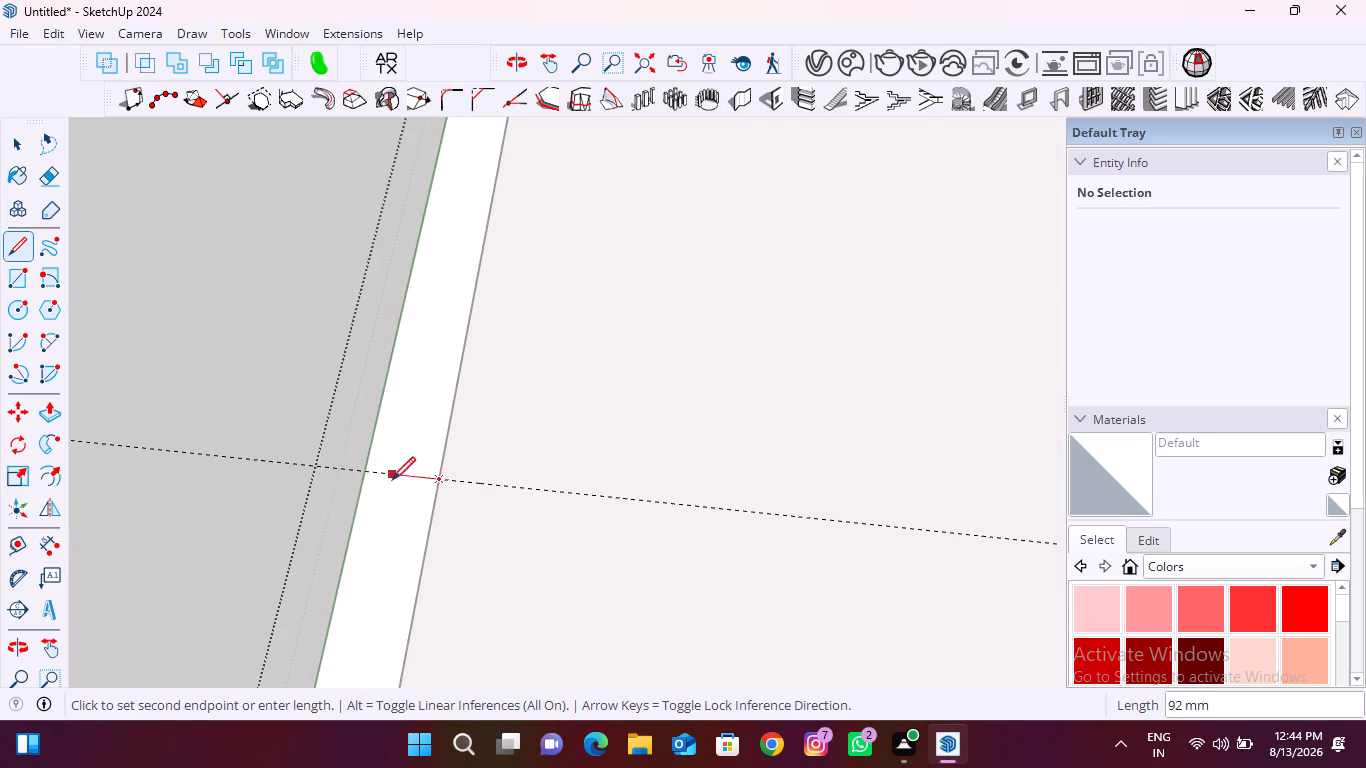
{"action": "left_click", "coordinate": [369, 472]}
{"action": "scroll", "coordinate": [363, 535], "scroll_direction": "down", "scroll_amount": 2}
{"action": "key", "text": "space"}
{"action": "scroll", "coordinate": [366, 578], "scroll_direction": "down", "scroll_amount": 10}
{"action": "key", "text": "l"}
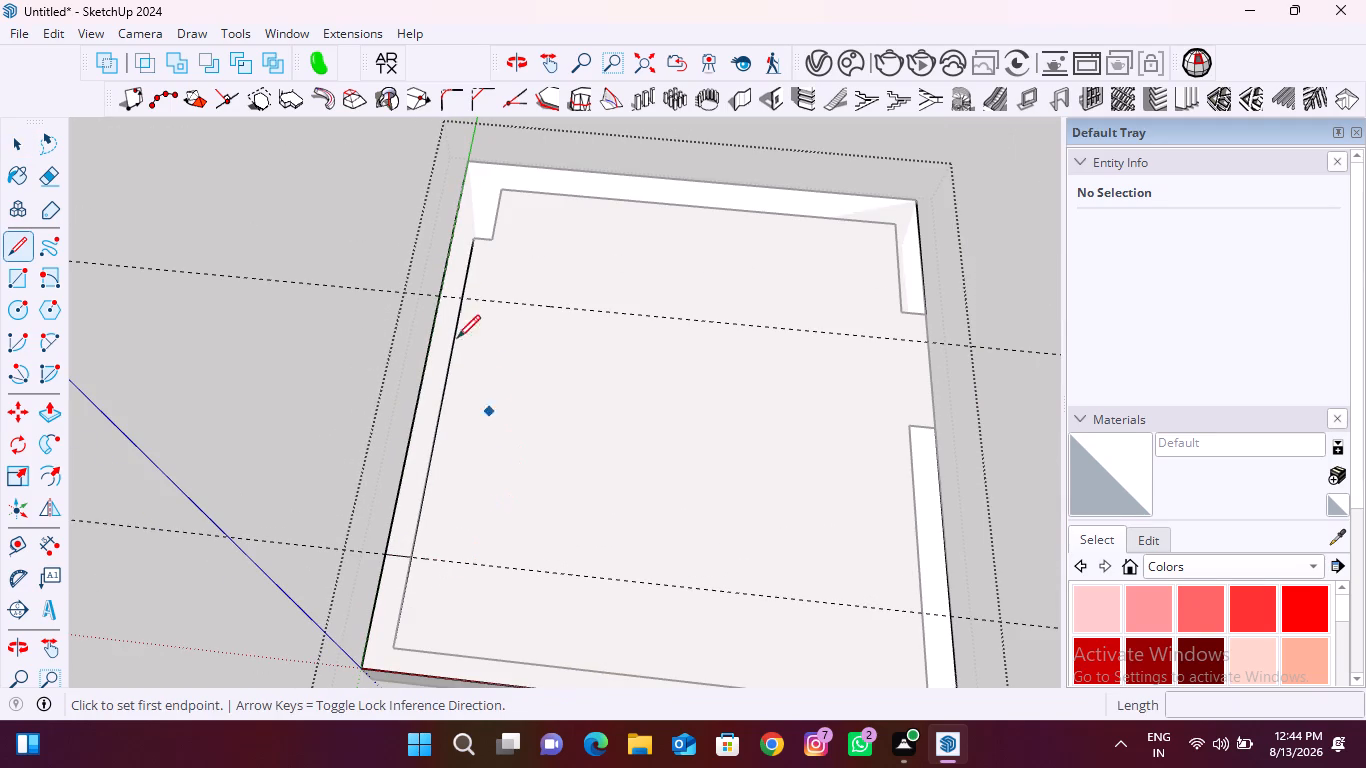
{"action": "left_click", "coordinate": [438, 295]}
{"action": "left_click", "coordinate": [460, 301]}
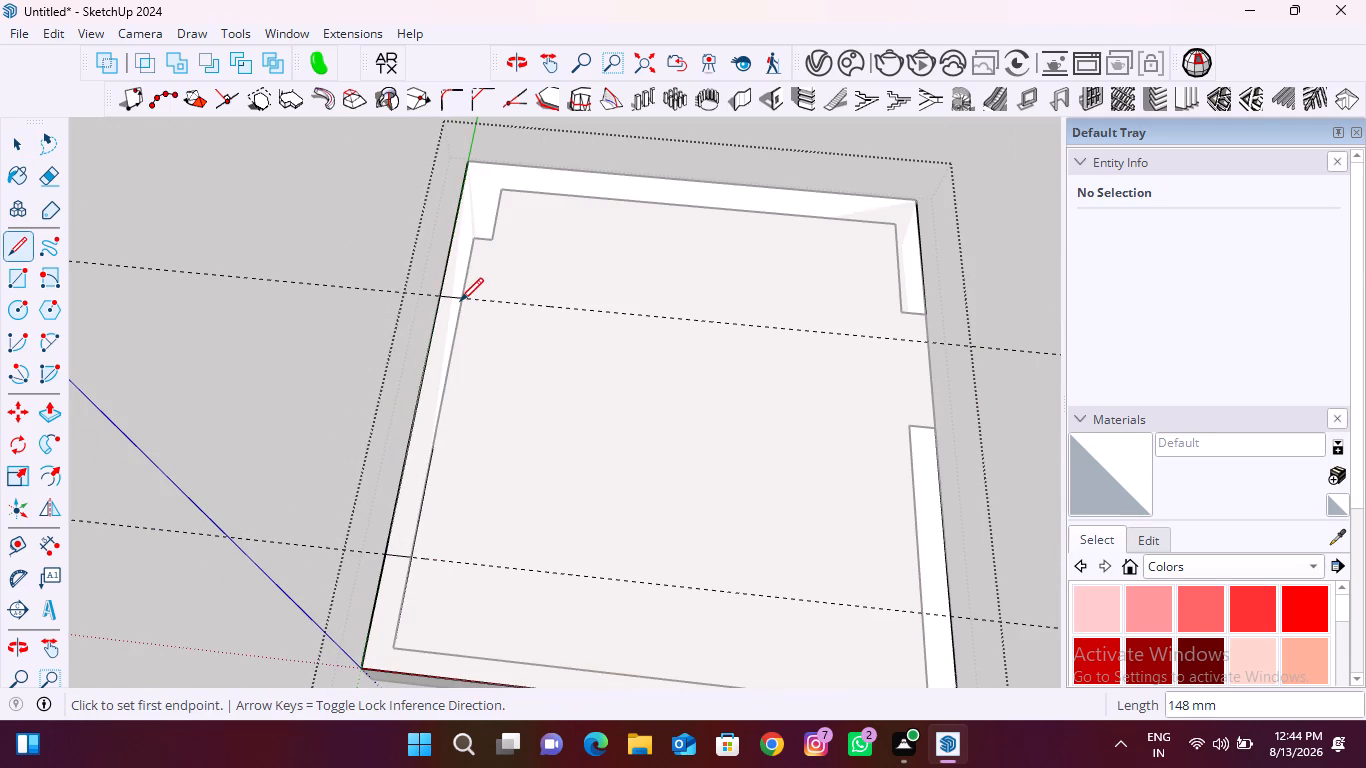
{"action": "key", "text": "space"}
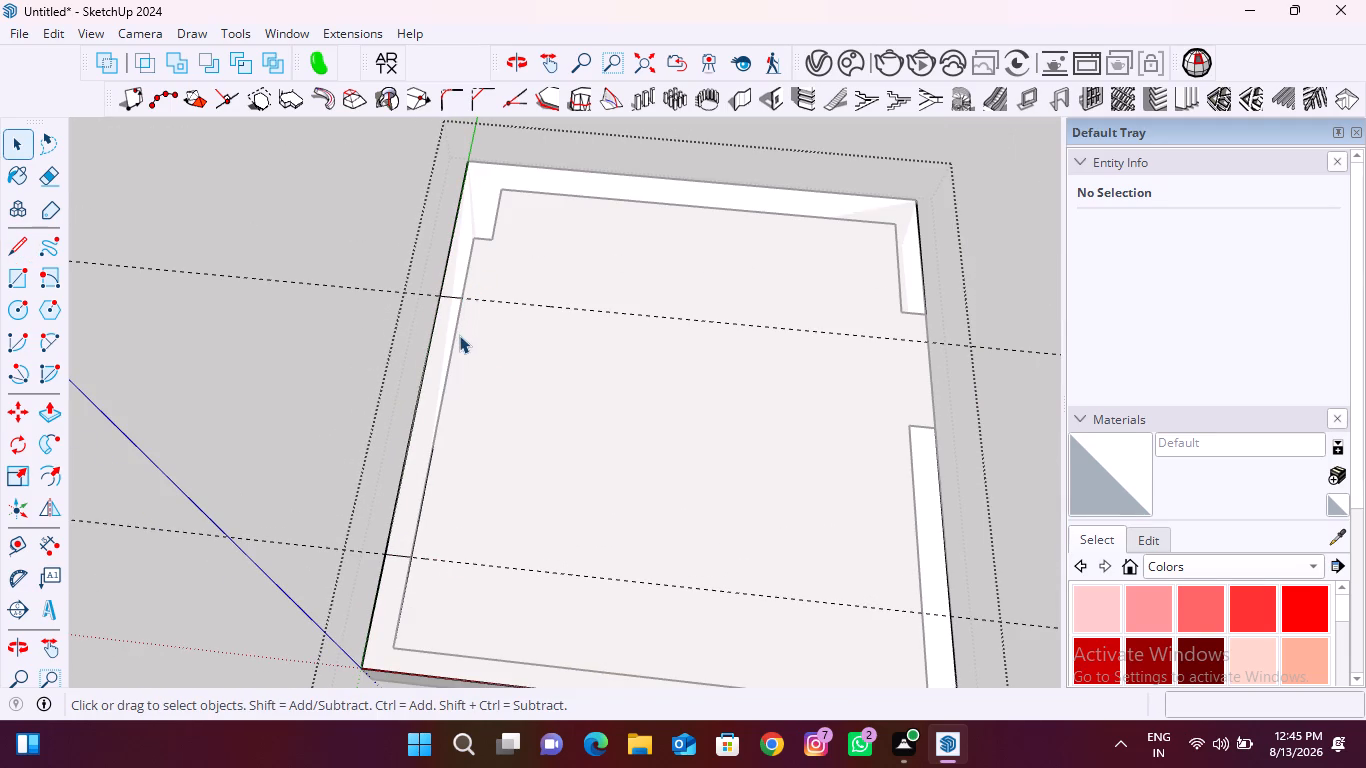
Erase the green-axis wall's inner edge between the two cut lines in the wall group, and delete the loose outline edge coinciding with it.
{"action": "key", "text": "e"}
{"action": "left_click_drag", "start_coordinate": [444, 363], "coordinate": [453, 363]}
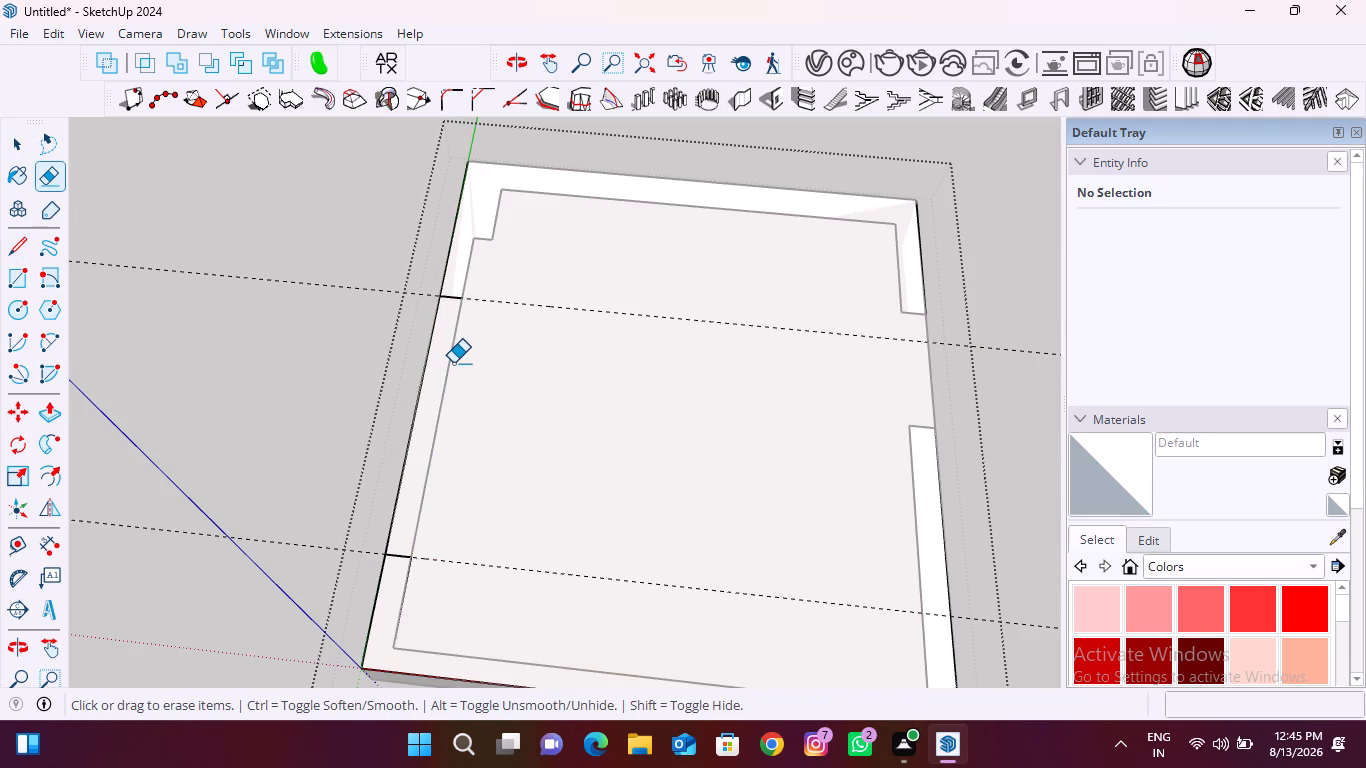
{"action": "key", "text": "space"}
{"action": "scroll", "coordinate": [433, 397], "scroll_direction": "up", "scroll_amount": 7}
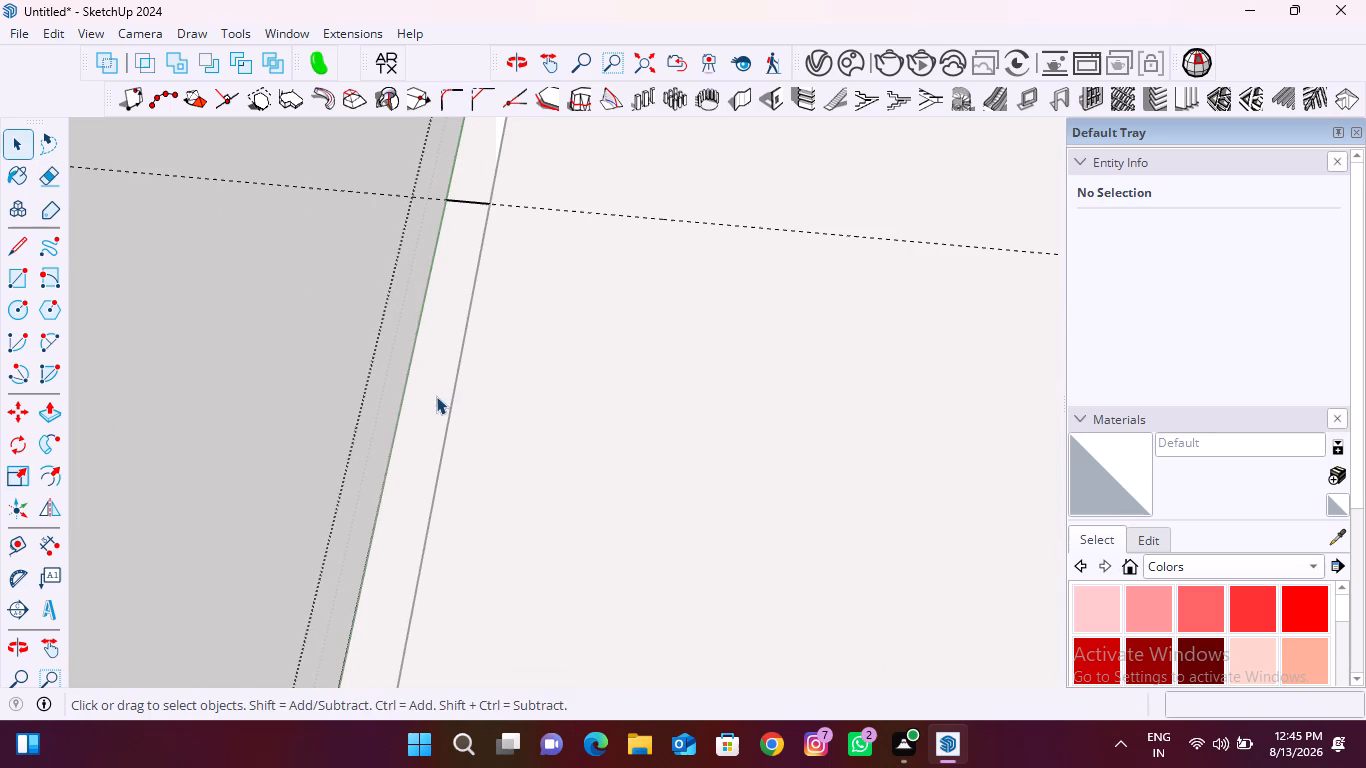
{"action": "triple_click", "coordinate": [452, 383]}
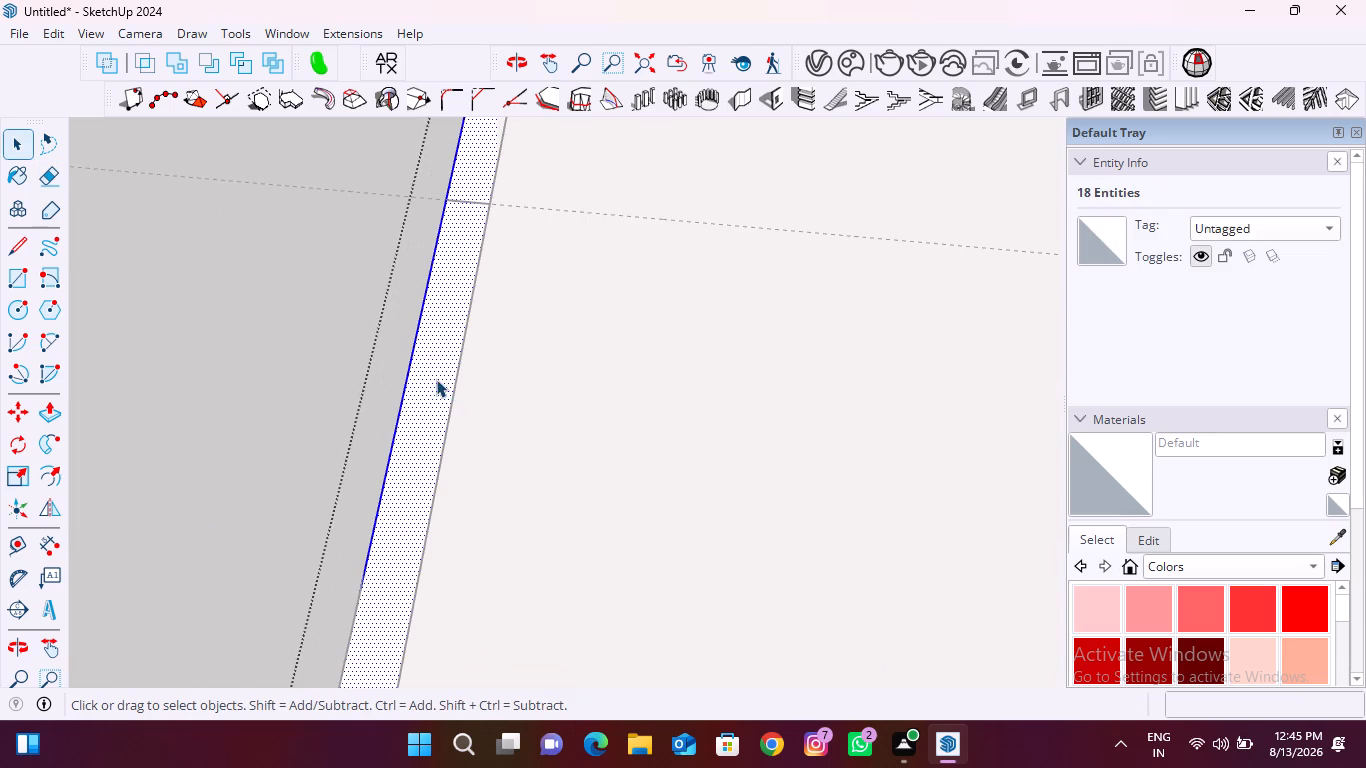
{"action": "scroll", "coordinate": [394, 352], "scroll_direction": "down", "scroll_amount": 12}
{"action": "key", "text": "space"}
{"action": "left_click", "coordinate": [308, 357]}
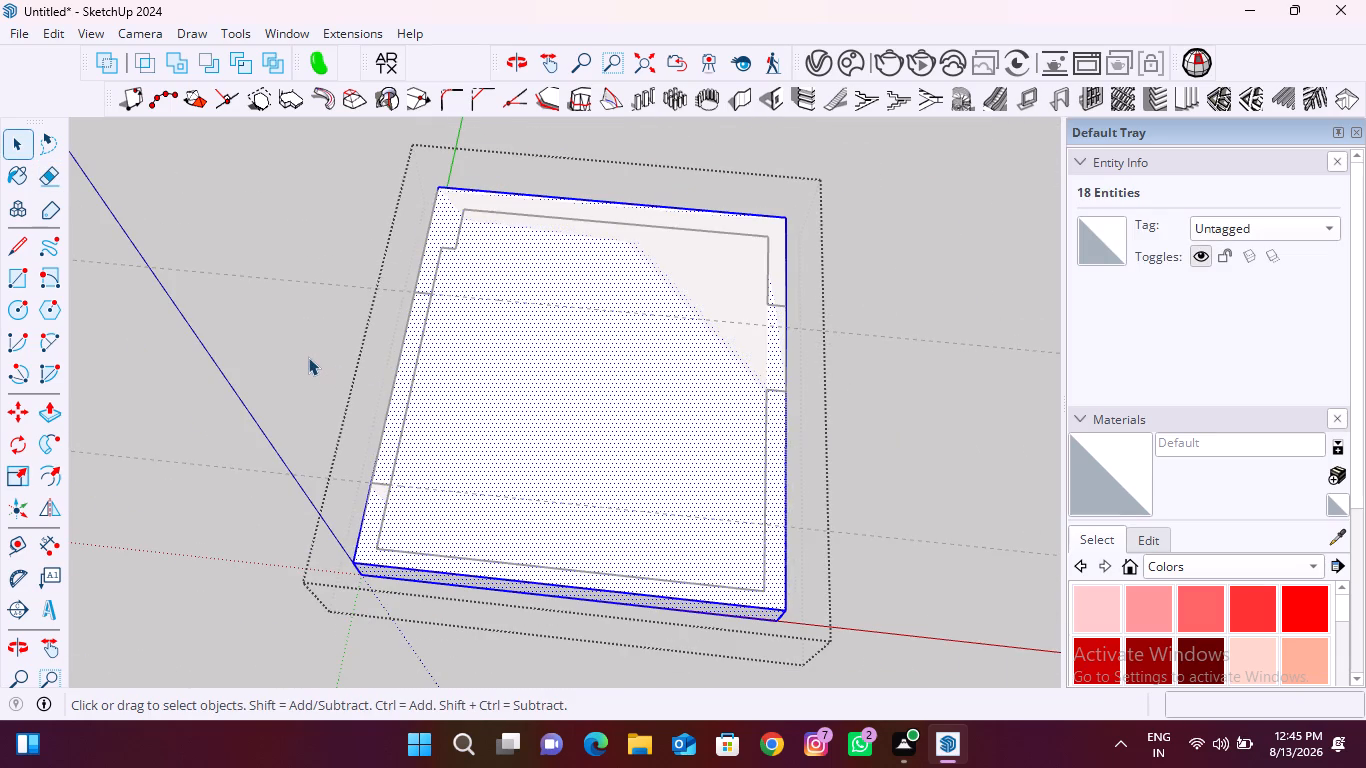
{"action": "left_click", "coordinate": [410, 389]}
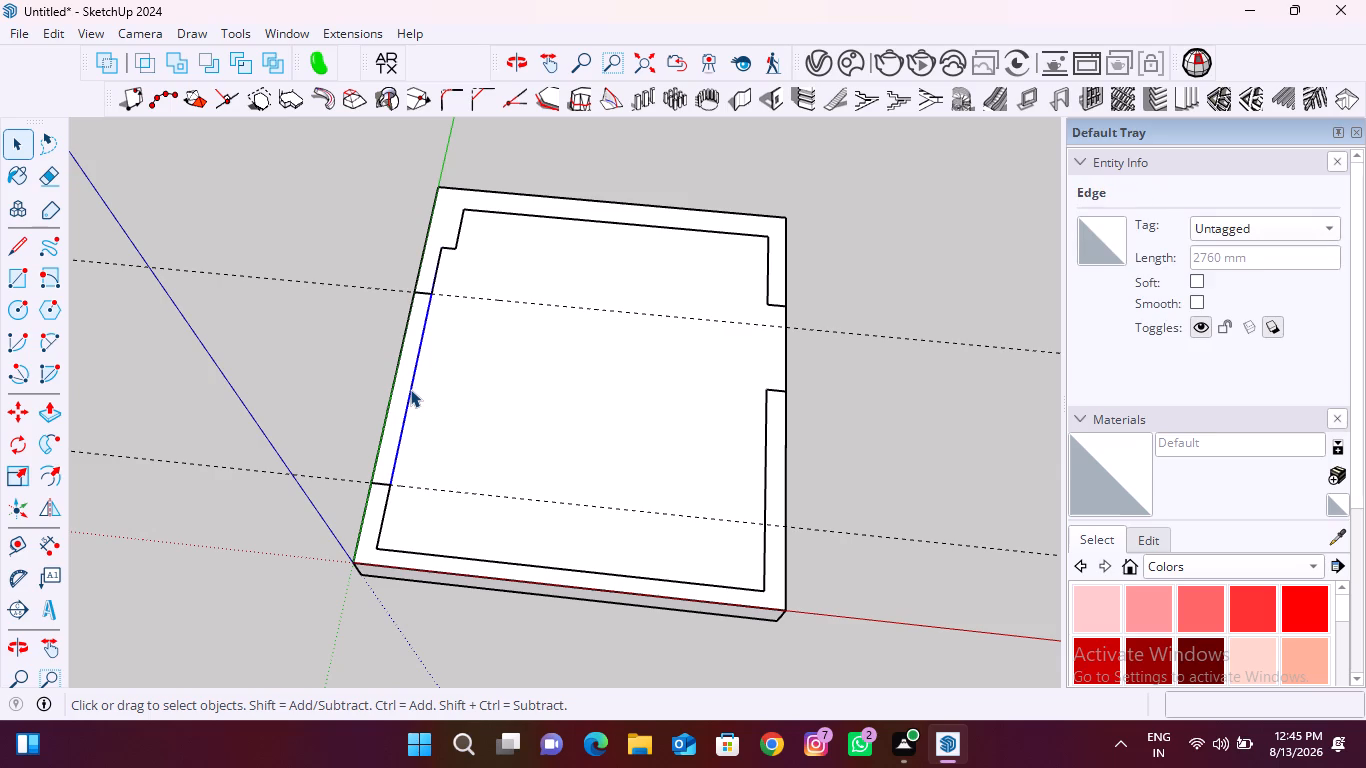
{"action": "key", "text": "Delete"}
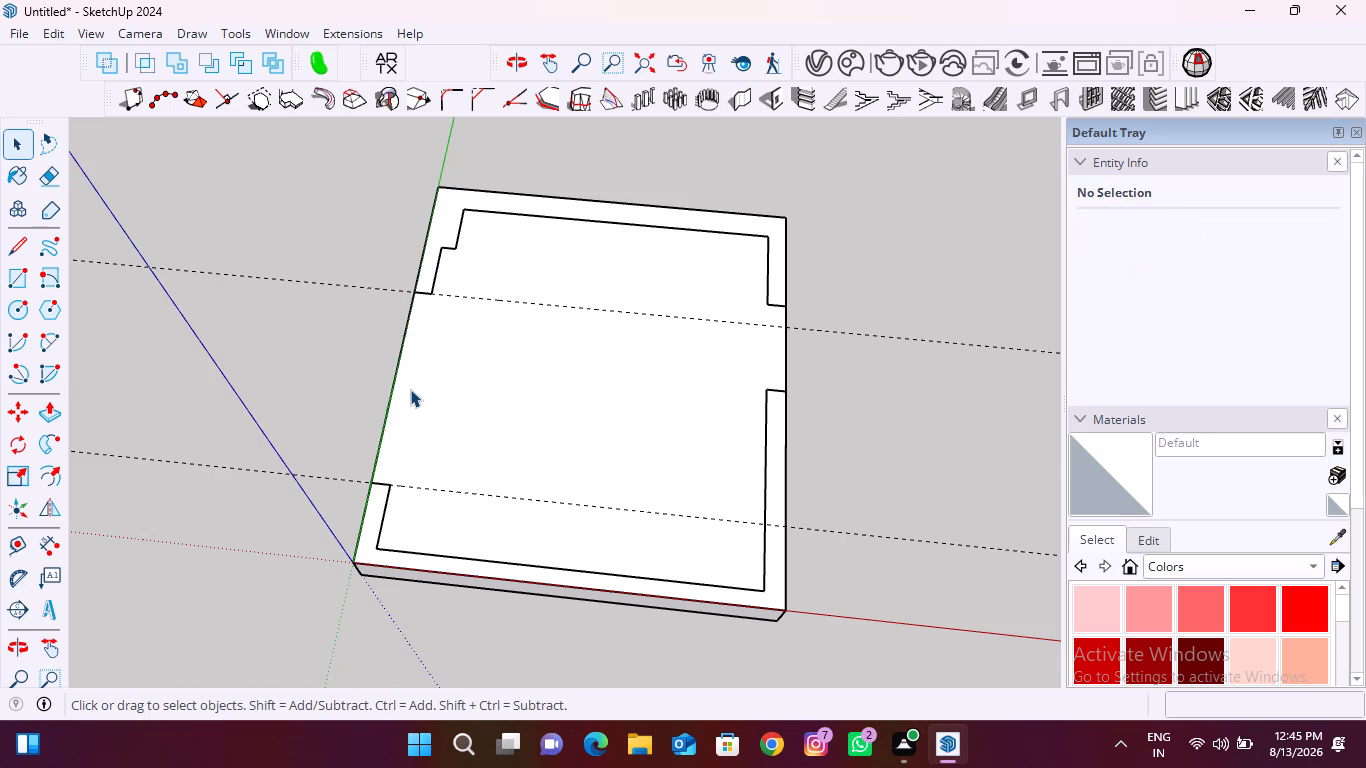
Delete all the construction guides from the model.
{"action": "key", "text": "space"}
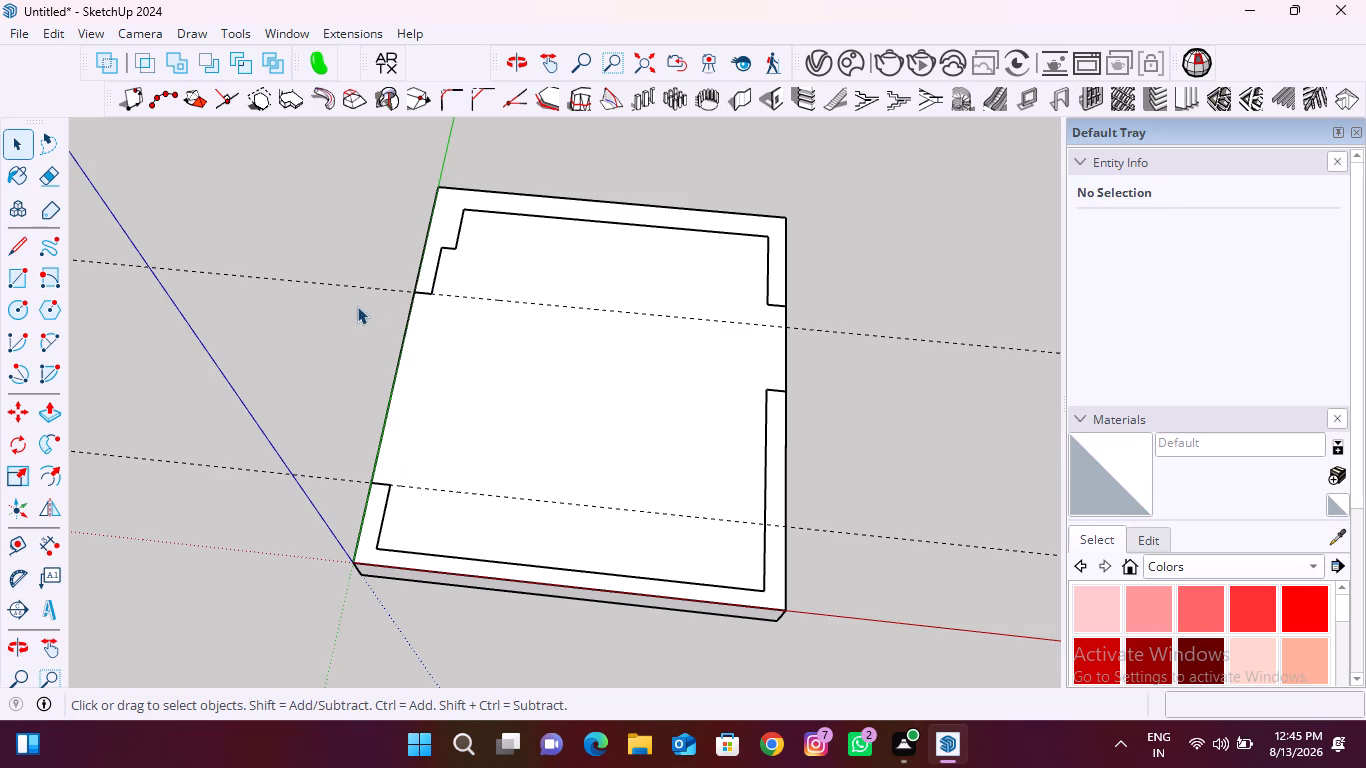
{"action": "left_click", "coordinate": [360, 288]}
{"action": "left_click", "coordinate": [359, 287]}
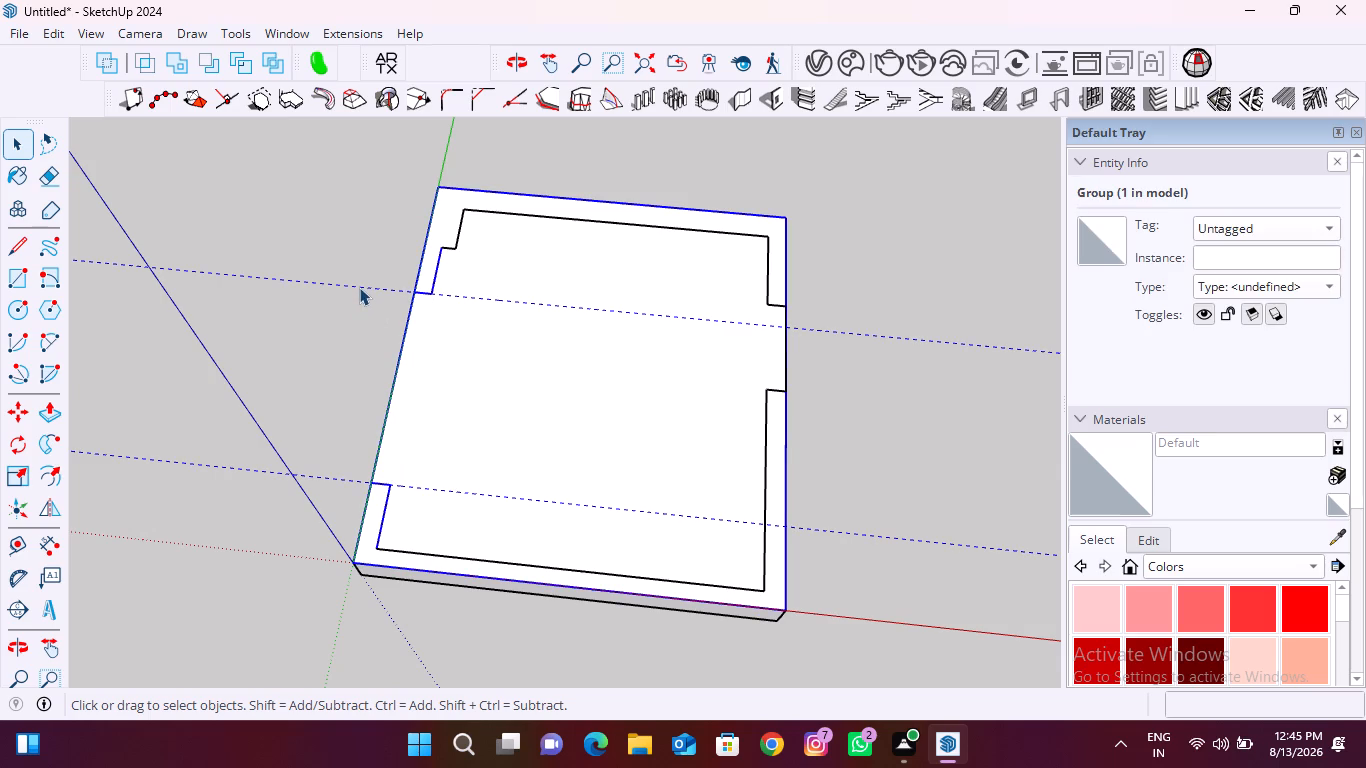
{"action": "left_click", "coordinate": [332, 308]}
{"action": "left_click", "coordinate": [353, 285]}
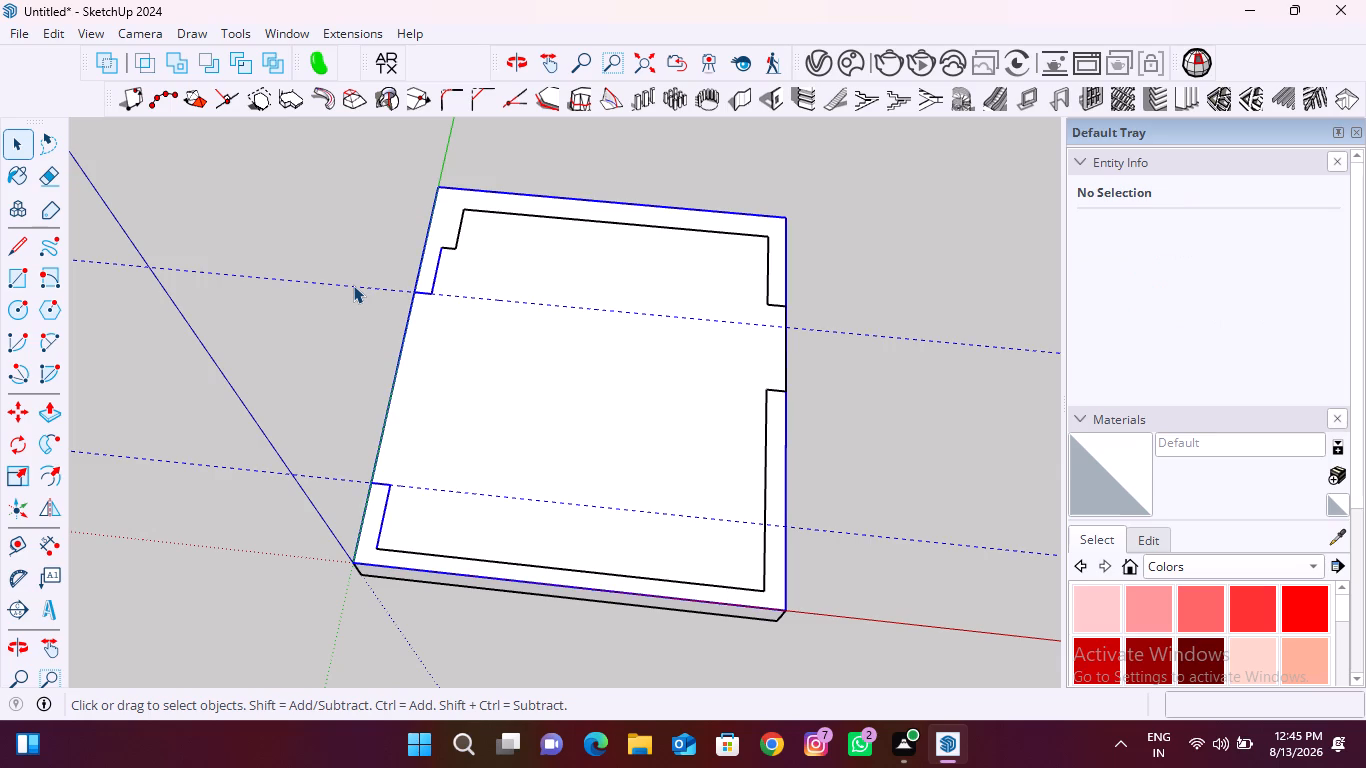
{"action": "left_click", "coordinate": [353, 285]}
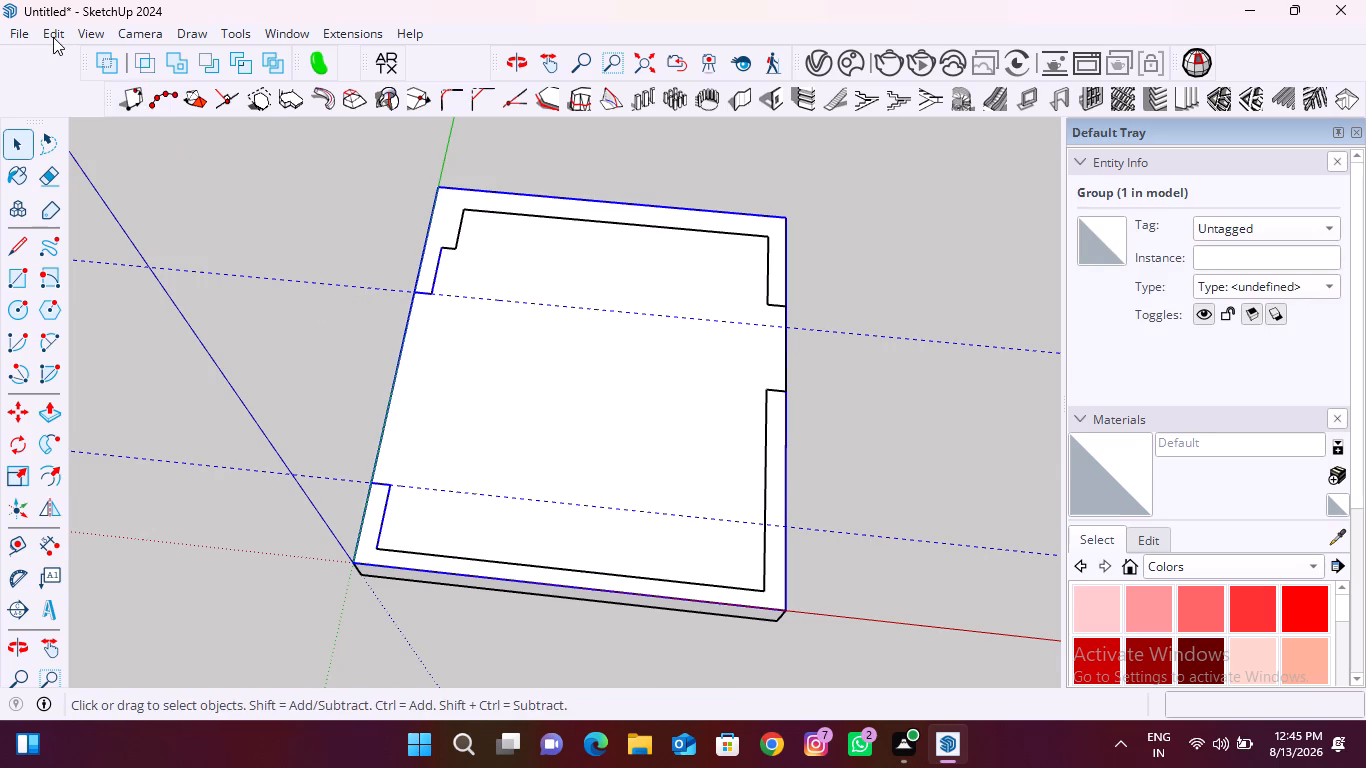
{"action": "left_click", "coordinate": [53, 37]}
{"action": "left_click", "coordinate": [155, 243]}
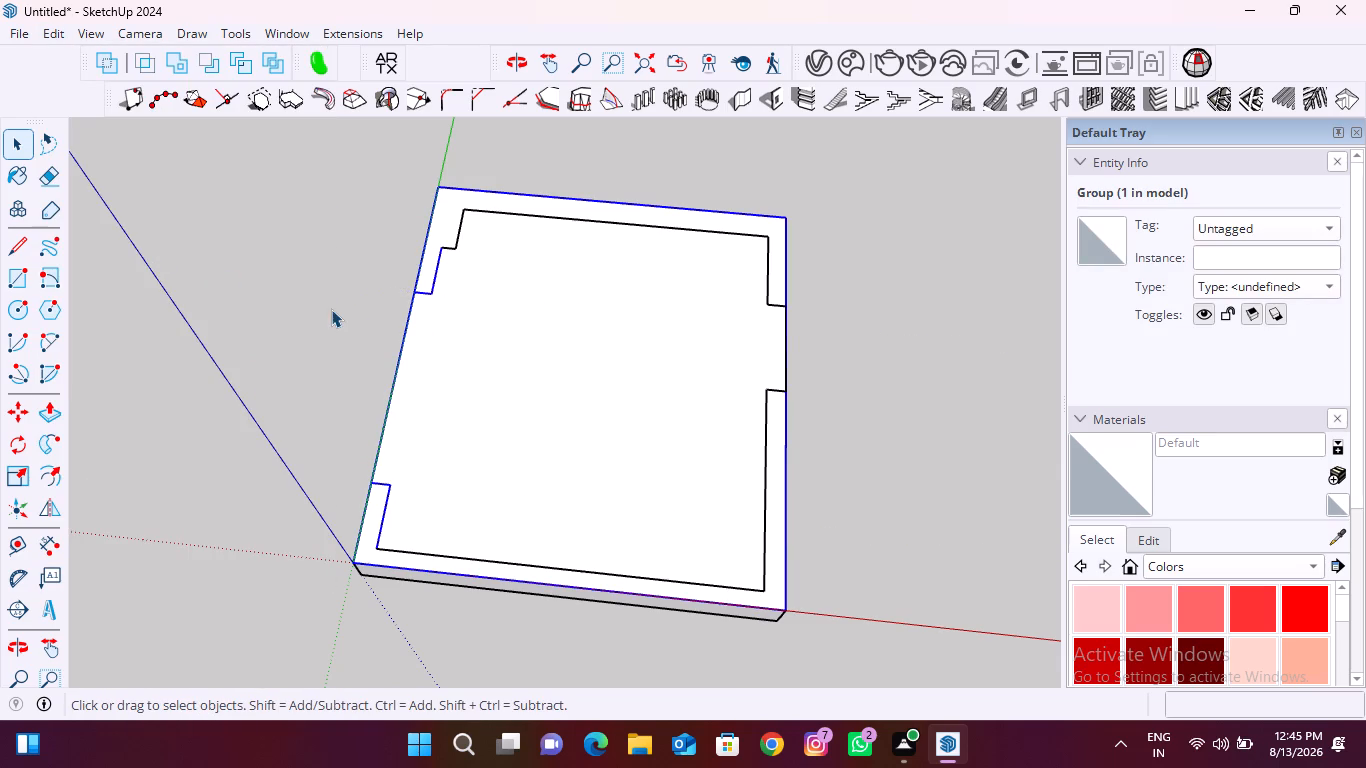
{"action": "left_click", "coordinate": [331, 309]}
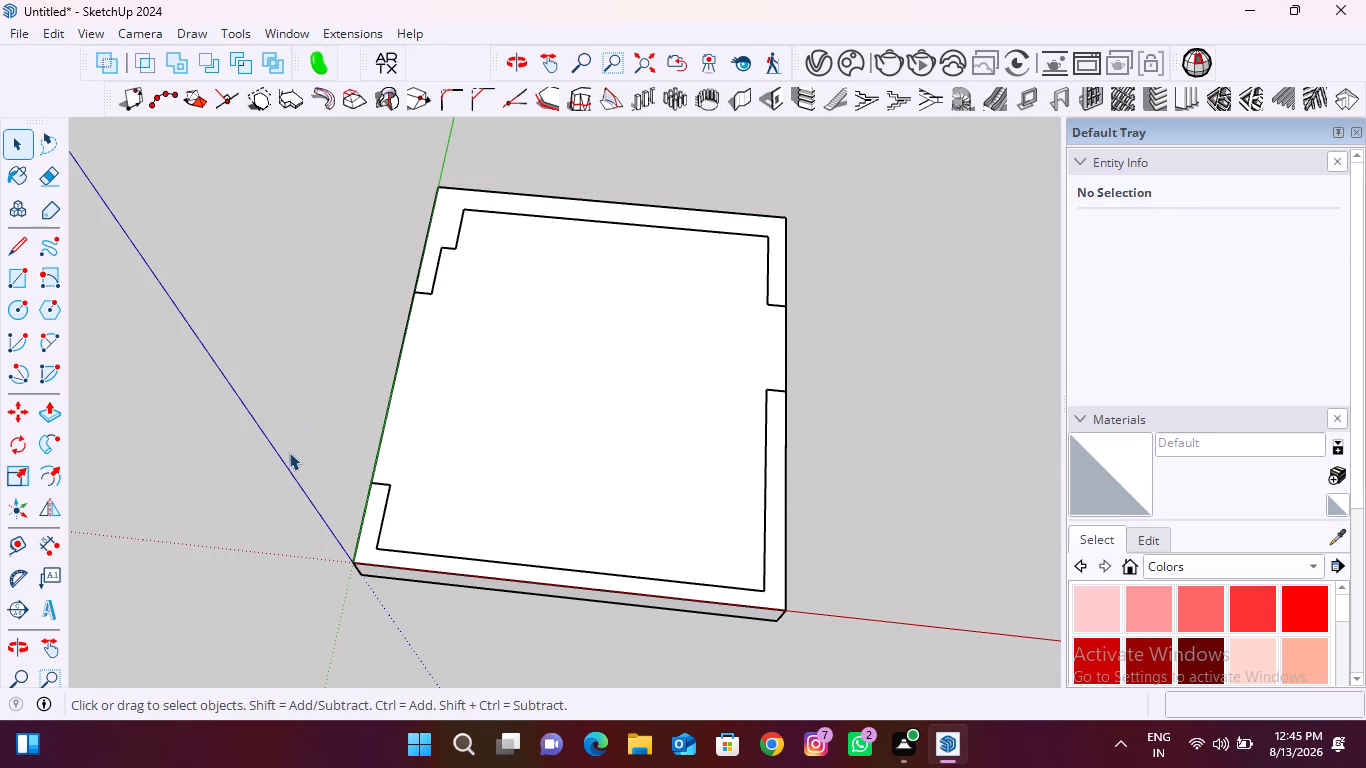
Inside the wall group, Push/Pull the far wall section opposite the red axis up 2750 mm.
{"action": "left_click", "coordinate": [37, 412]}
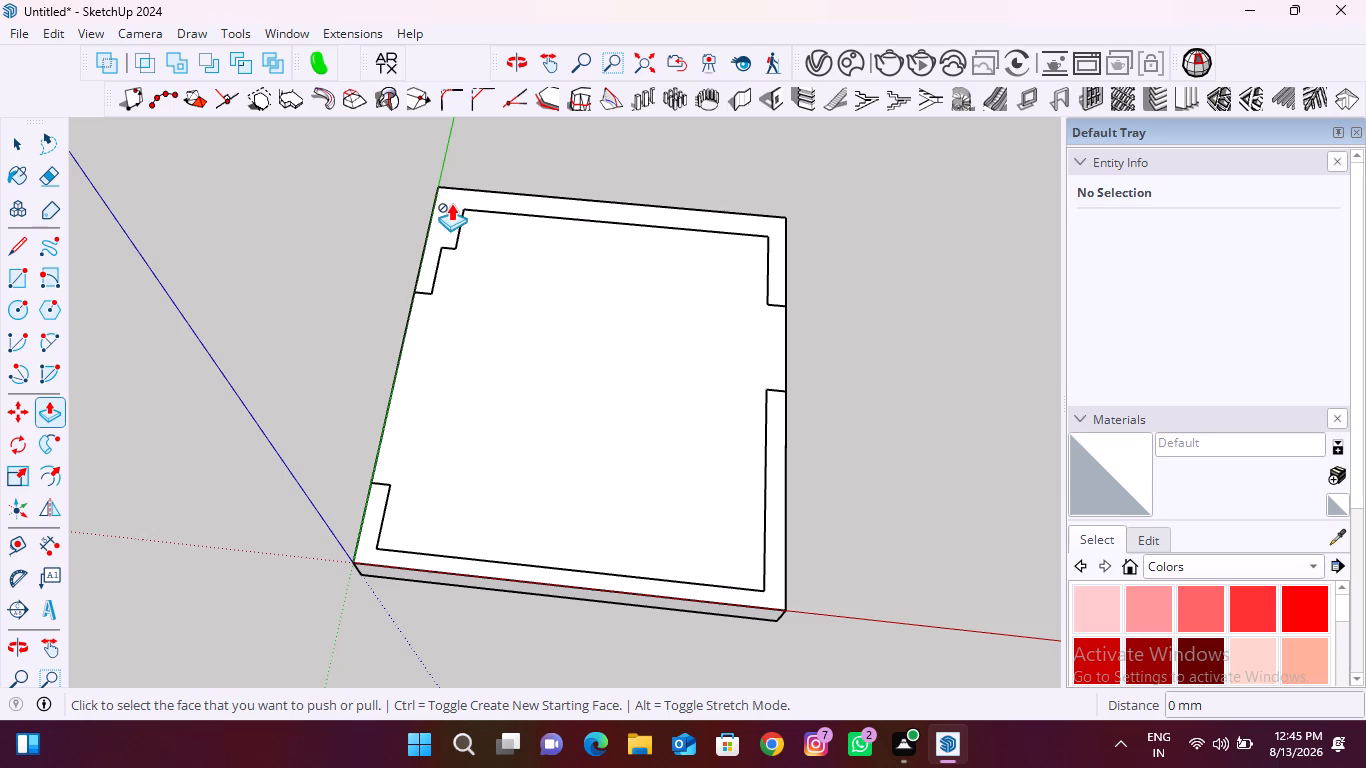
{"action": "key", "text": "space"}
{"action": "double_click", "coordinate": [438, 221]}
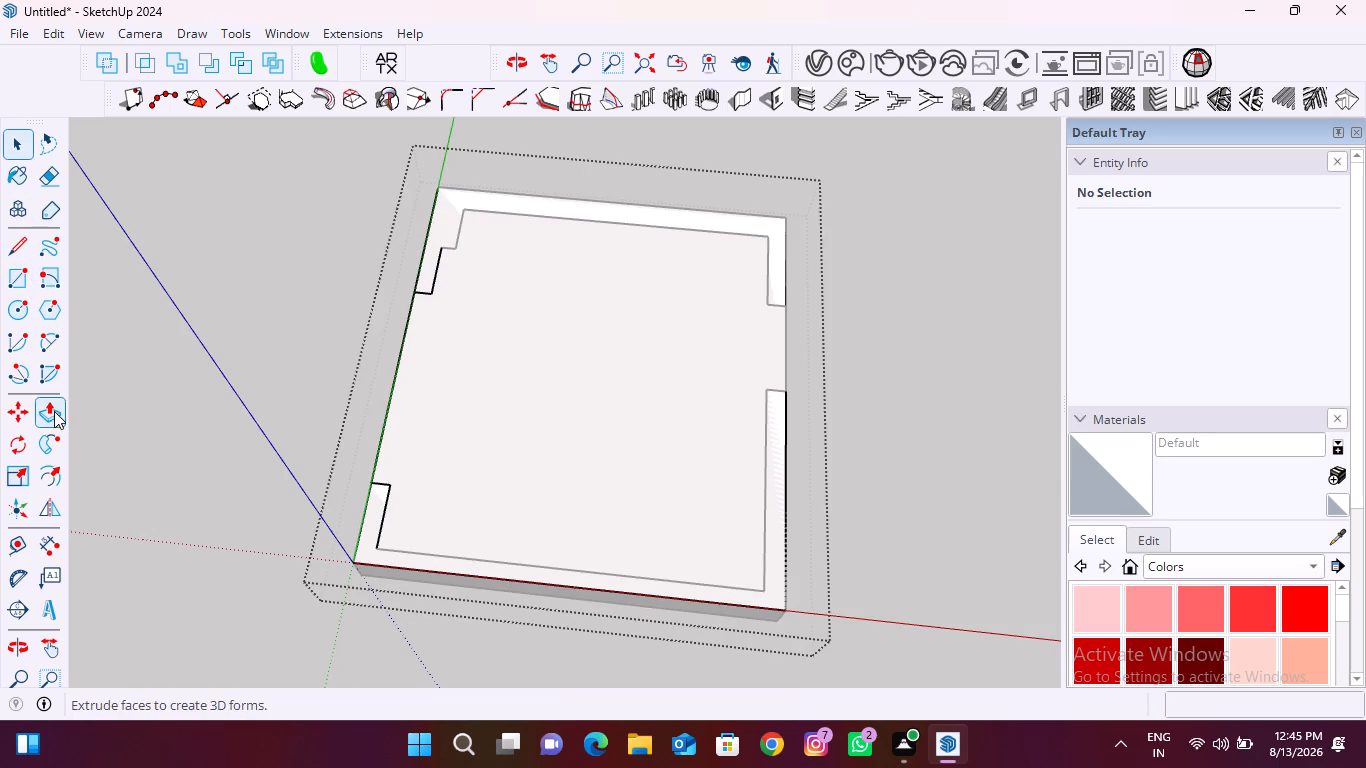
{"action": "left_click", "coordinate": [54, 414]}
{"action": "left_click", "coordinate": [459, 203]}
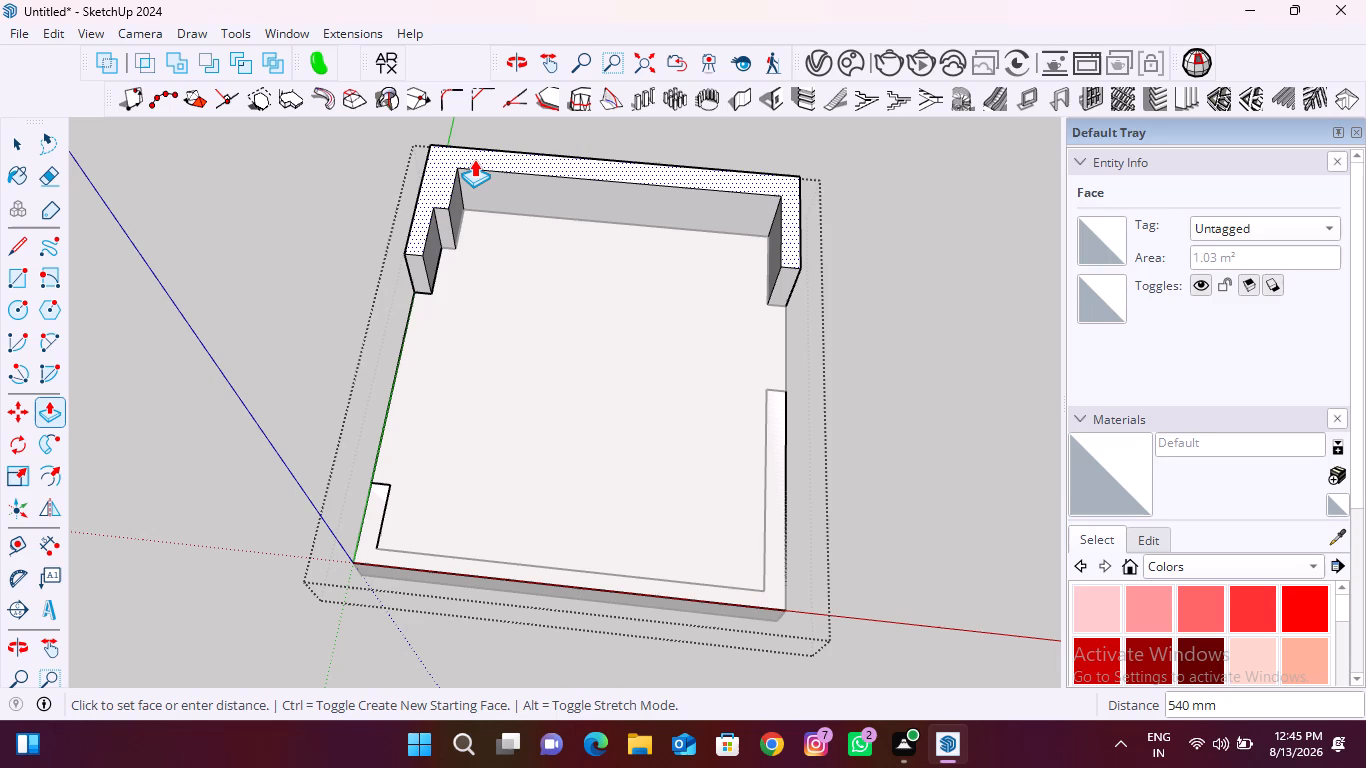
{"action": "type", "text": "2750"}
{"action": "key", "text": "Return"}
Raise the remaining wall section along the red axis by the same 2750 mm and leave the wall group.
{"action": "scroll", "coordinate": [453, 175], "scroll_direction": "down", "scroll_amount": 4}
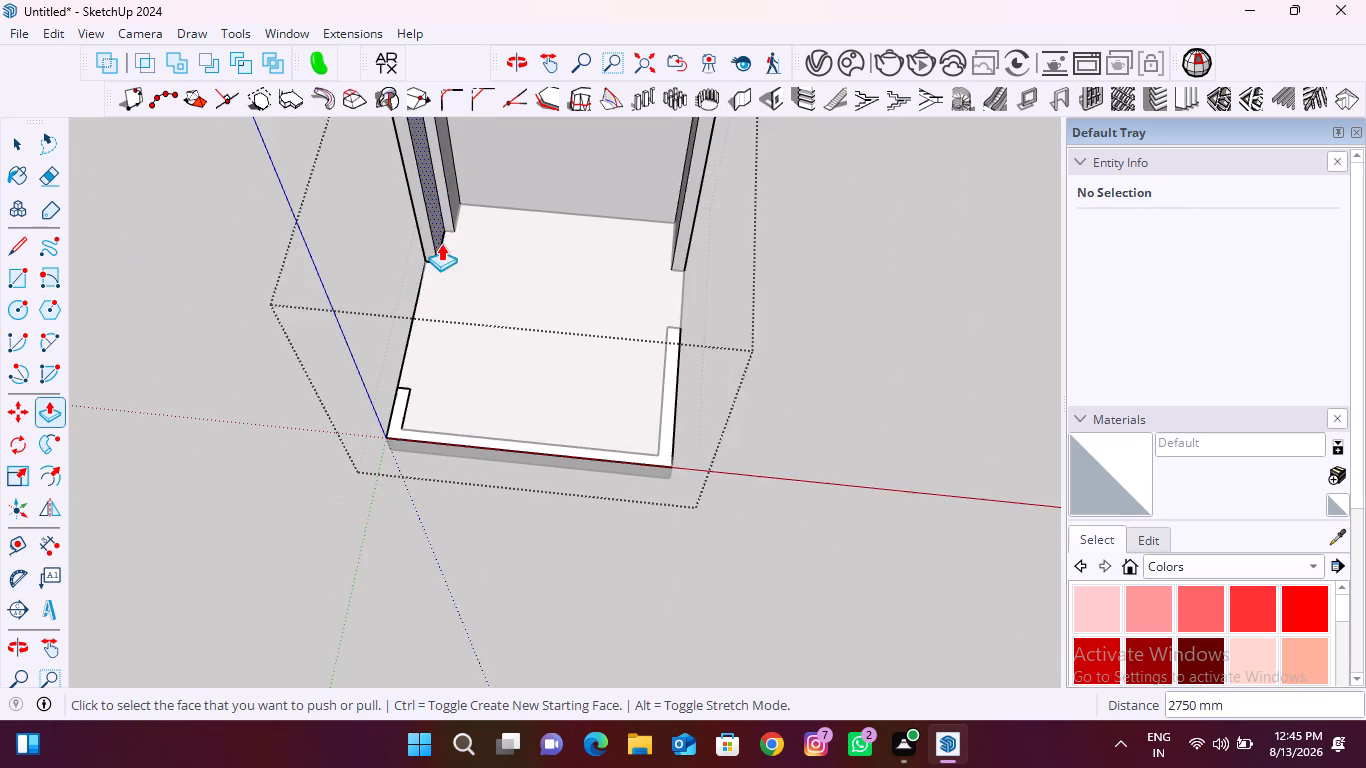
{"action": "scroll", "coordinate": [441, 243], "scroll_direction": "down", "scroll_amount": 2}
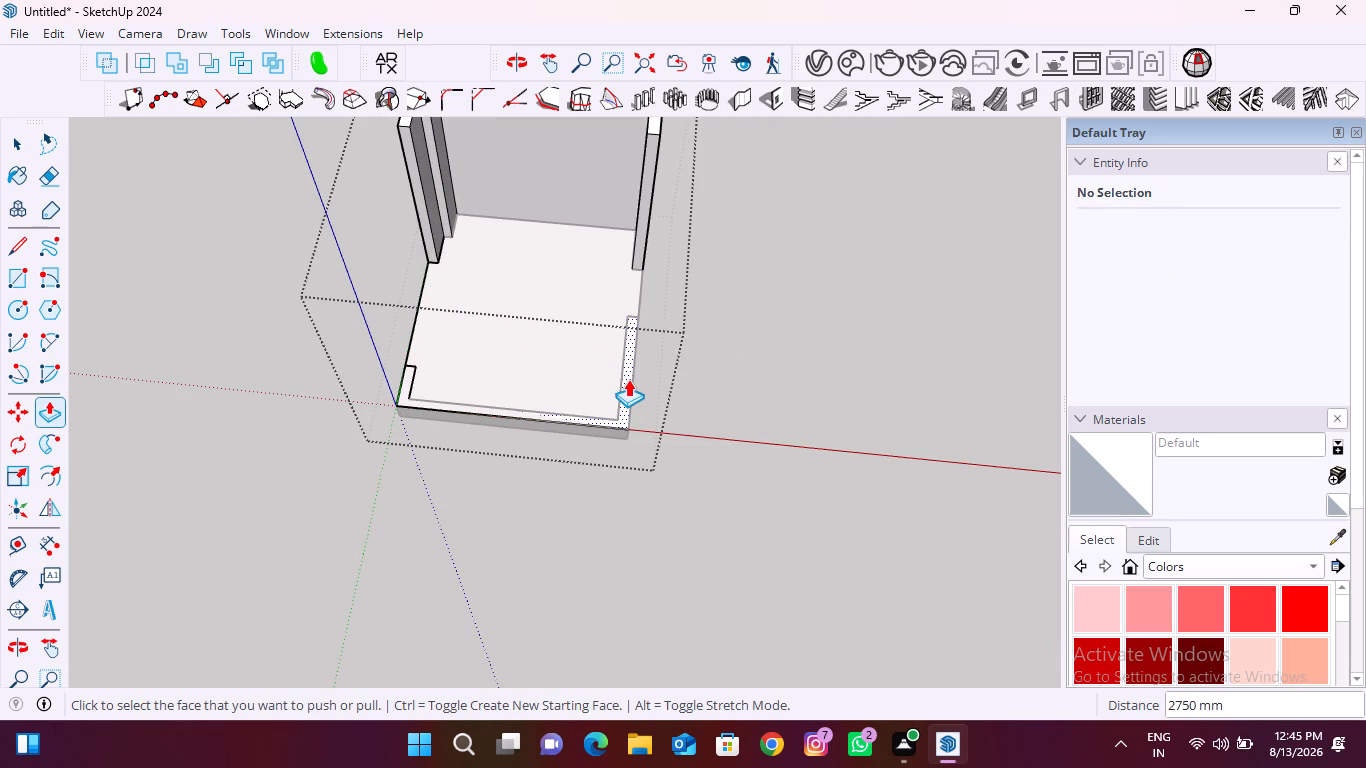
{"action": "double_click", "coordinate": [628, 379]}
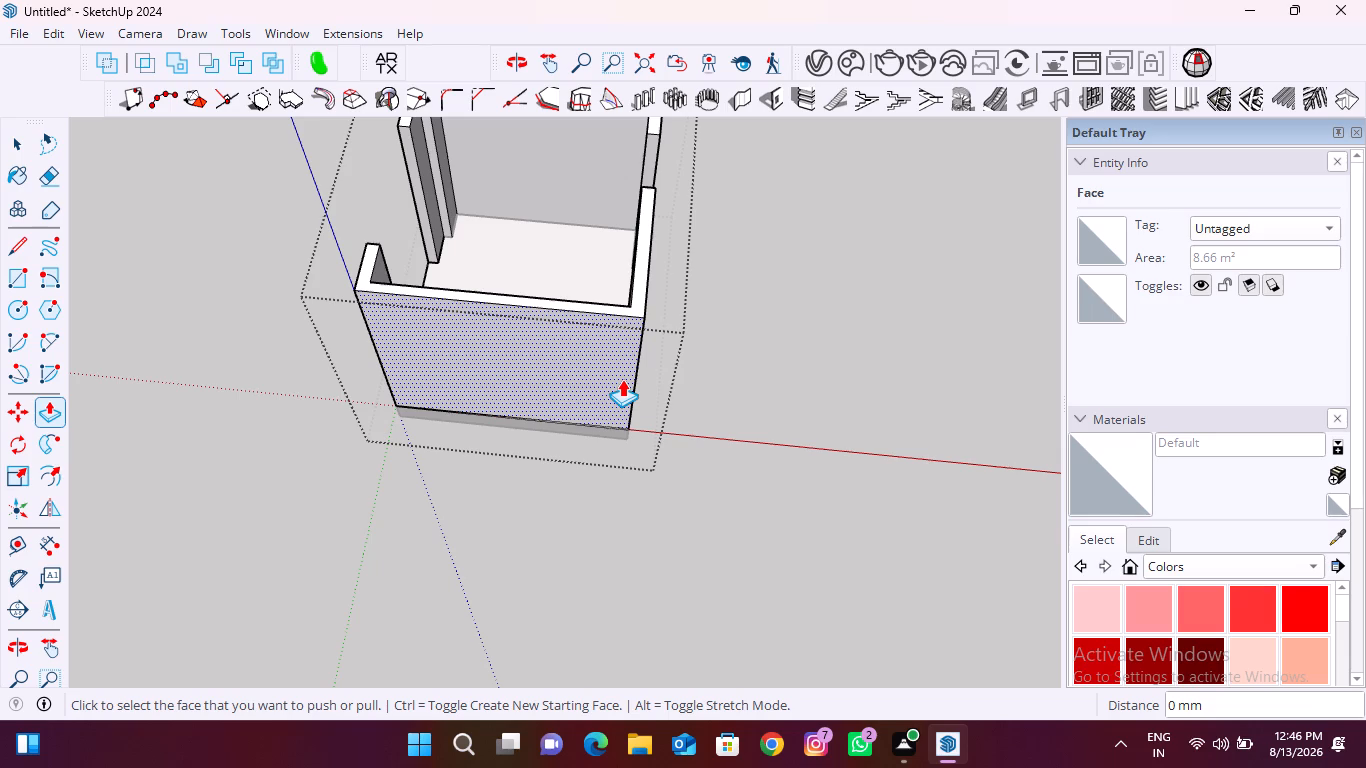
{"action": "key", "text": "space"}
{"action": "key", "text": "space"}
{"action": "left_click", "coordinate": [784, 366]}
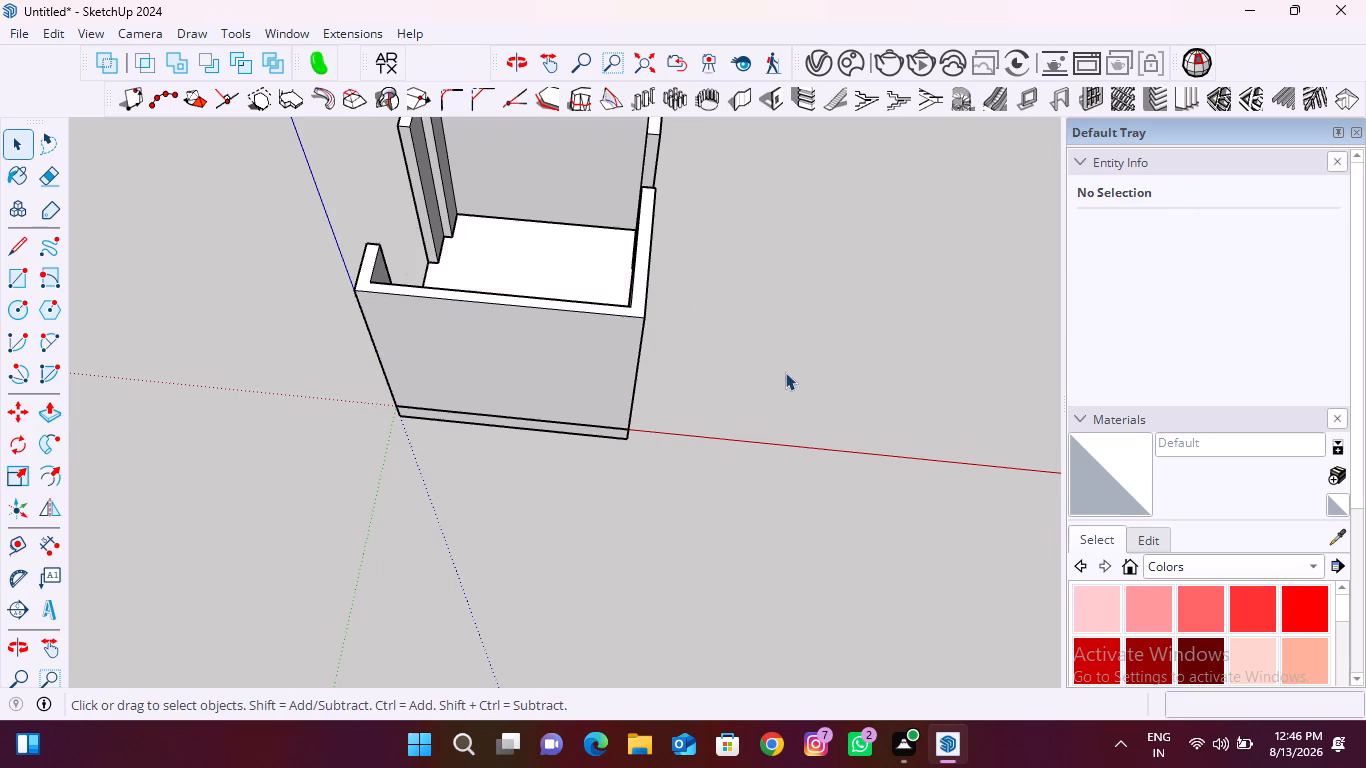
Place a guide on the floor parallel to the far wall, 600 mm from the wall's inner base edge.
{"action": "middle_click_drag", "start_coordinate": [357, 335], "coordinate": [518, 432]}
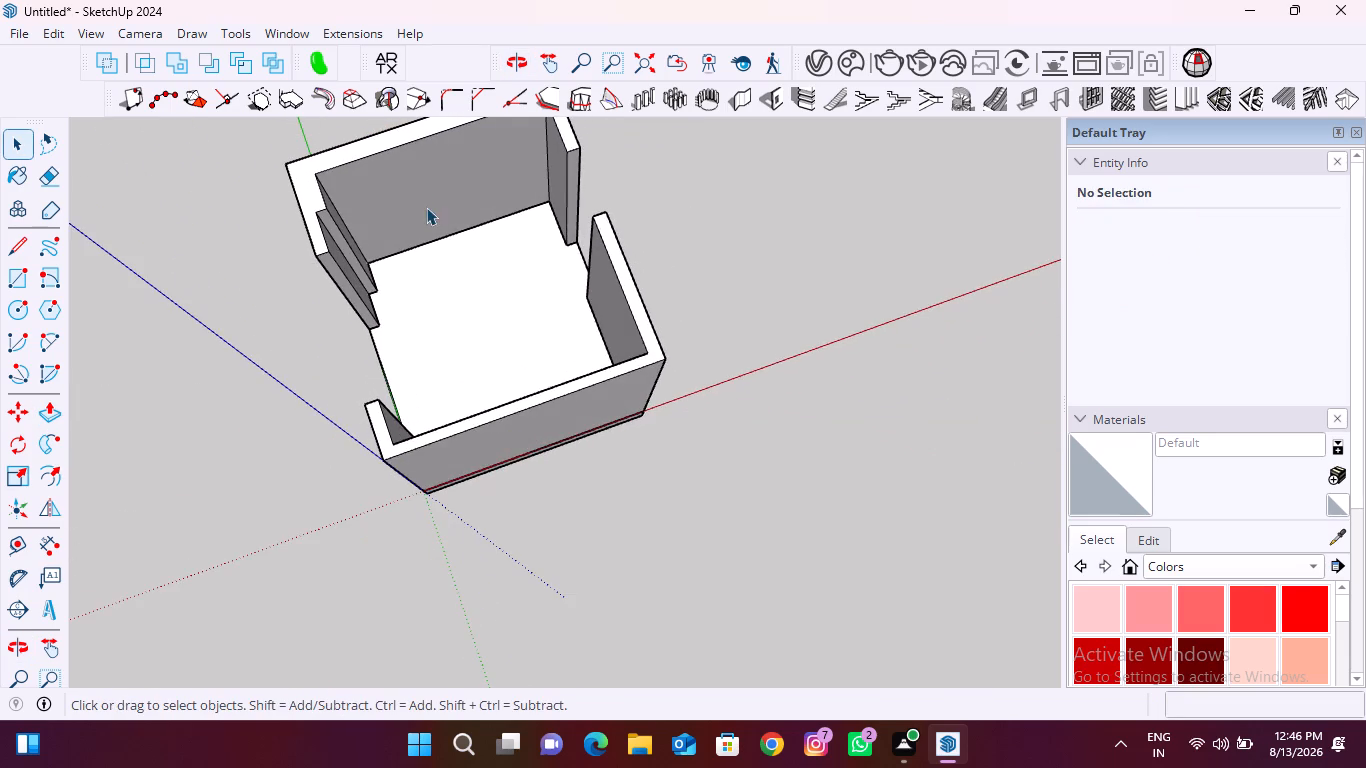
{"action": "scroll", "coordinate": [426, 207], "scroll_direction": "up", "scroll_amount": 4}
{"action": "middle_click_drag", "start_coordinate": [560, 313], "coordinate": [393, 368]}
{"action": "scroll", "coordinate": [504, 178], "scroll_direction": "up", "scroll_amount": 3}
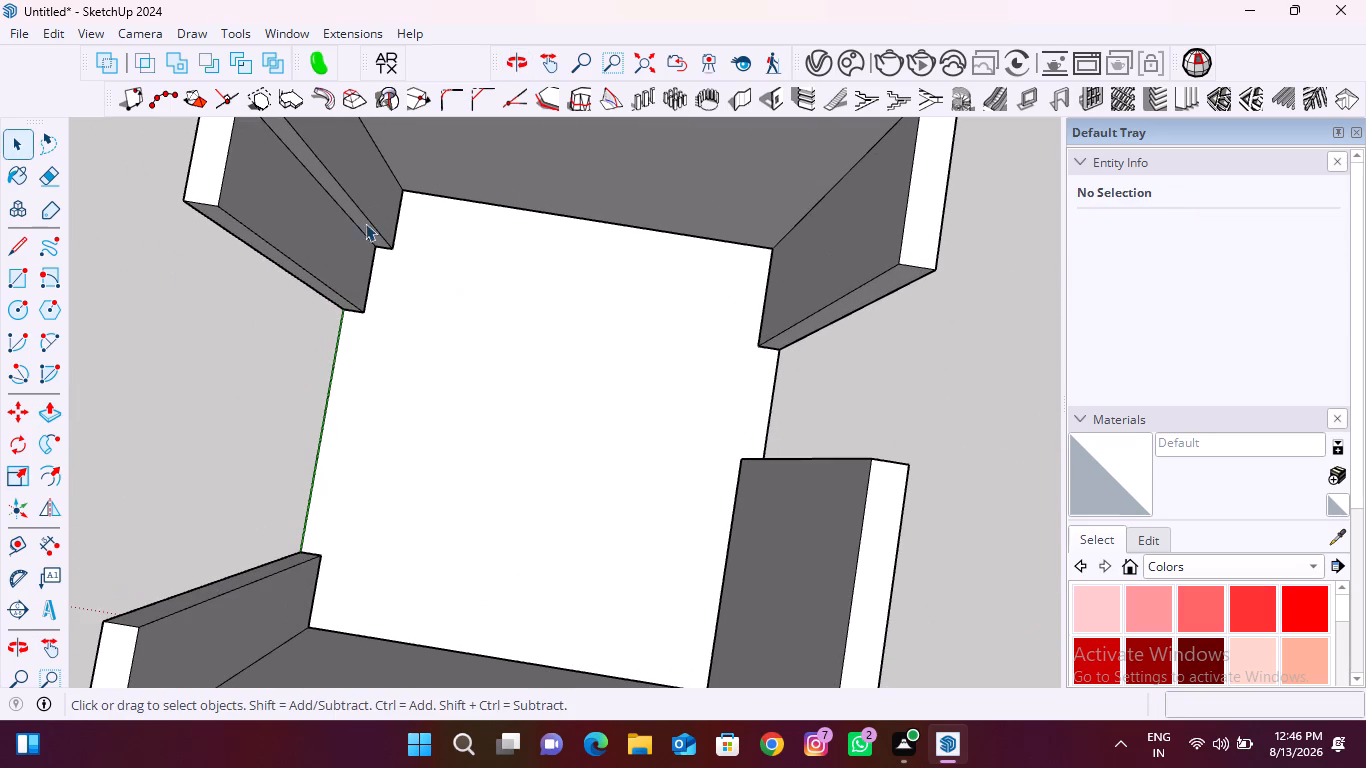
{"action": "key", "text": "t"}
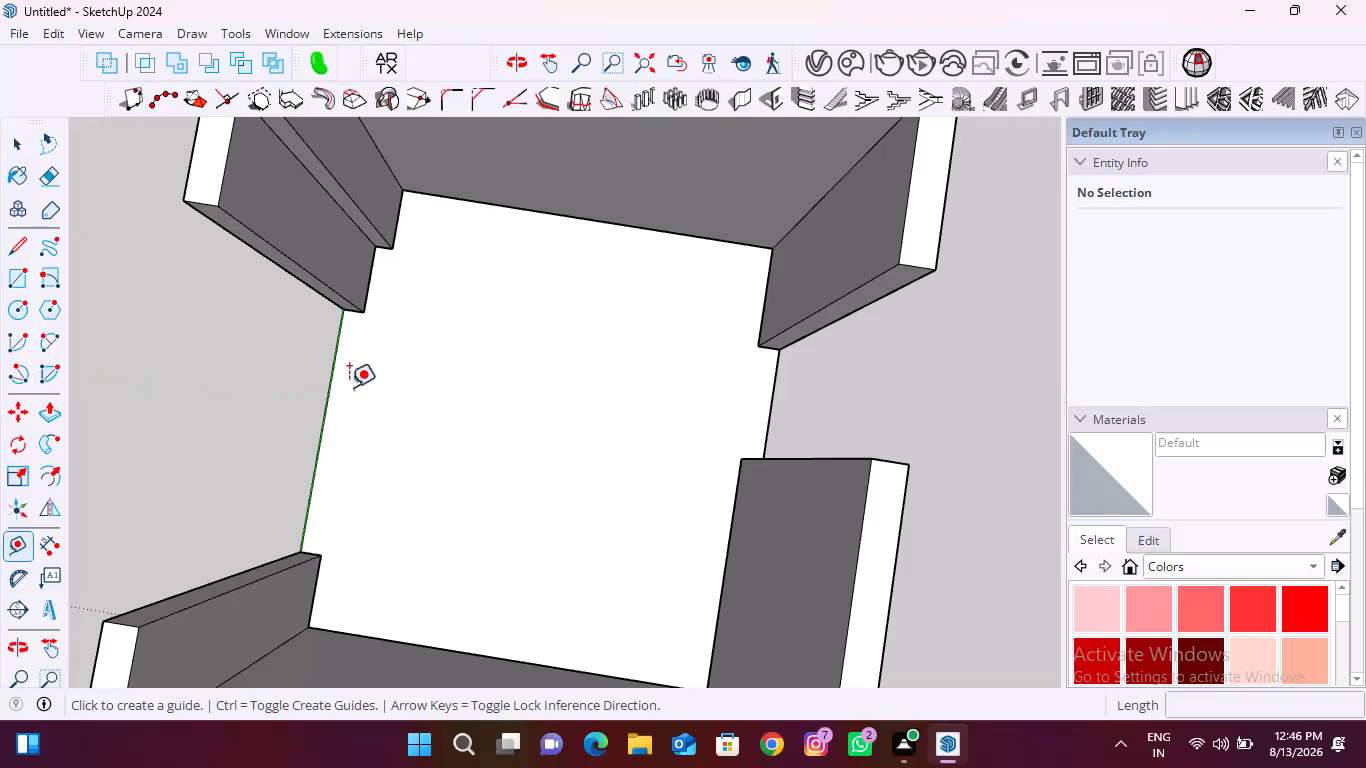
{"action": "left_click", "coordinate": [545, 213]}
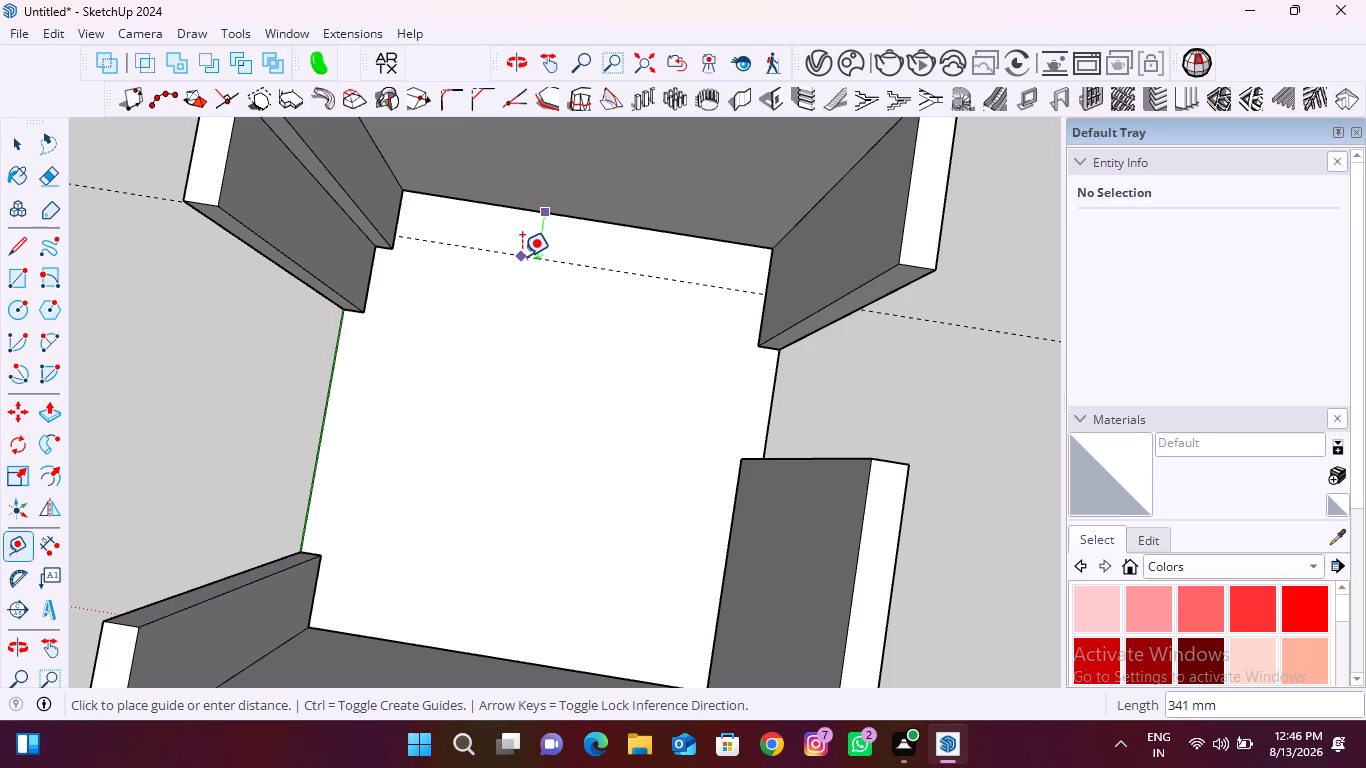
{"action": "key", "text": "6"}
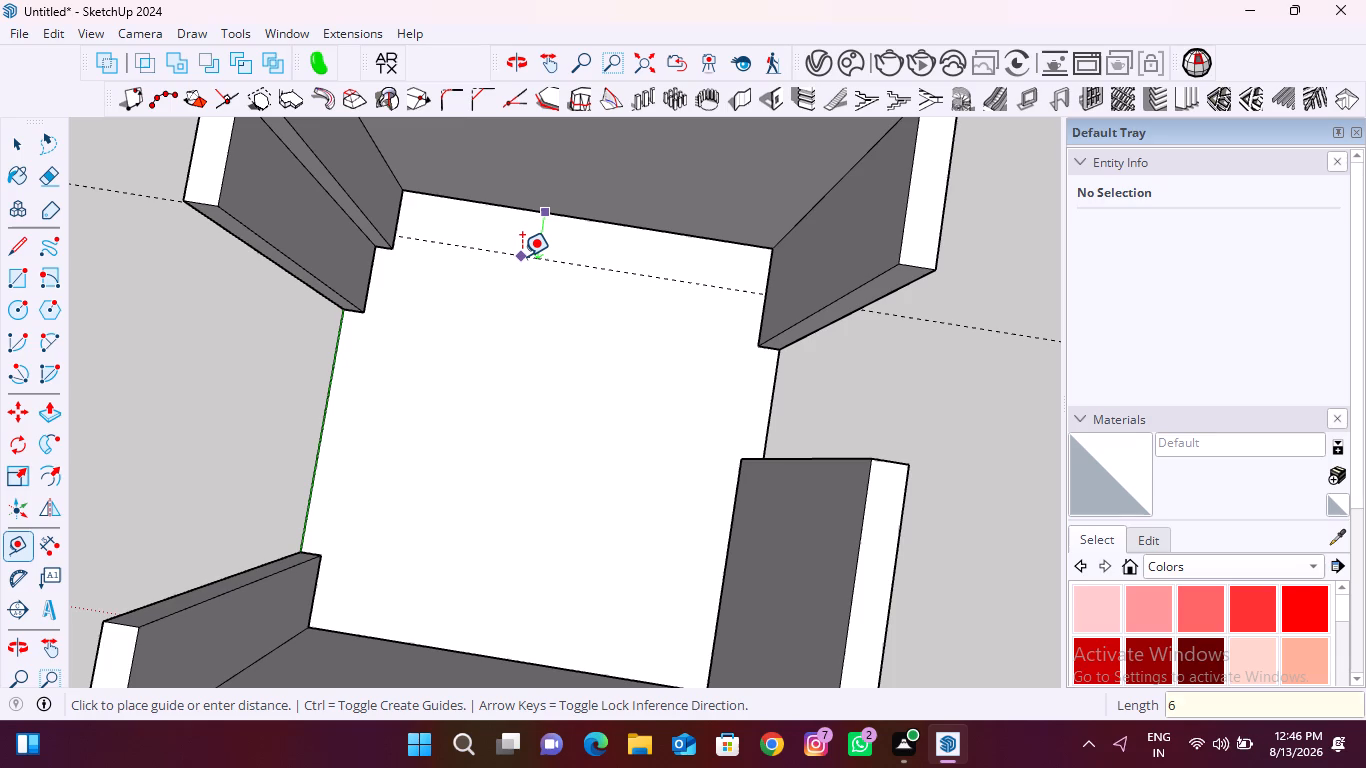
{"action": "key", "text": "Return"}
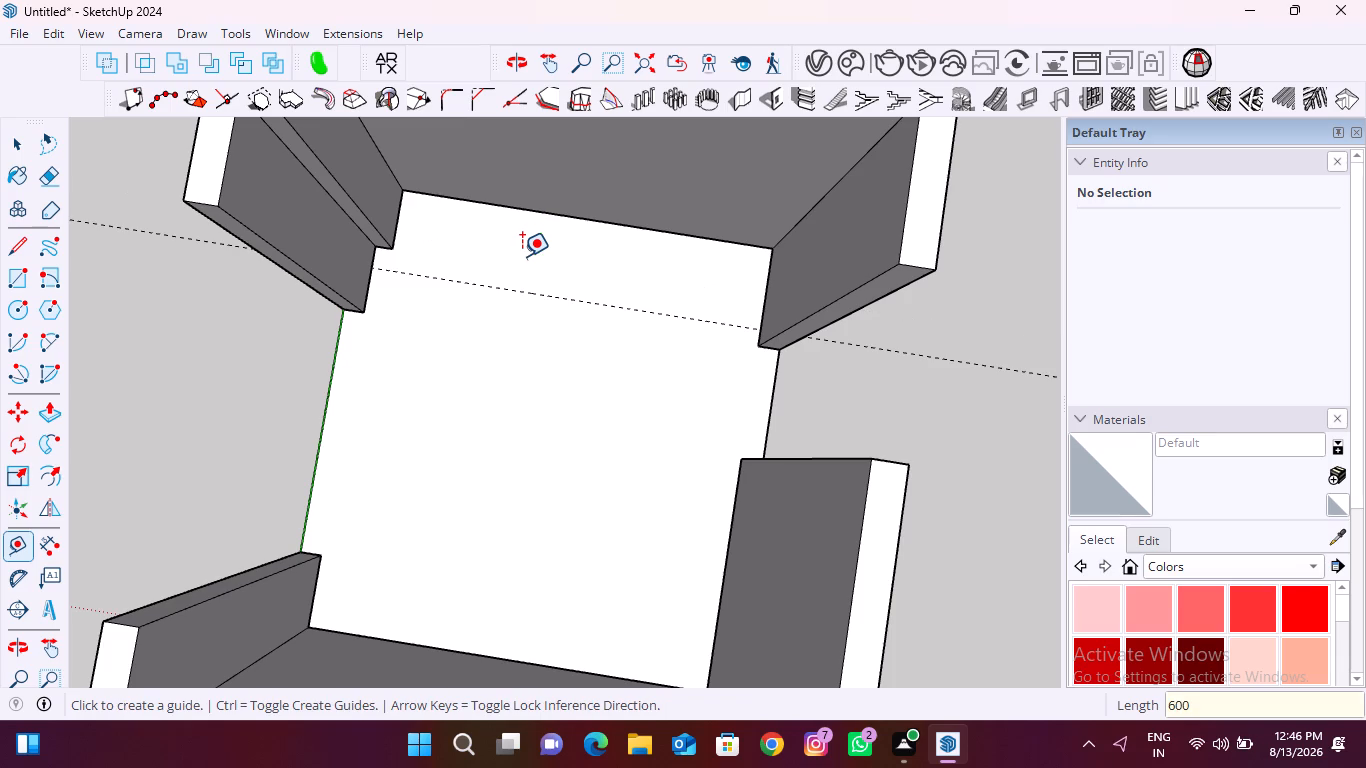
Examine the raised walls and the far wall's inner face from several angles.
{"action": "middle_click_drag", "start_coordinate": [397, 365], "coordinate": [428, 279]}
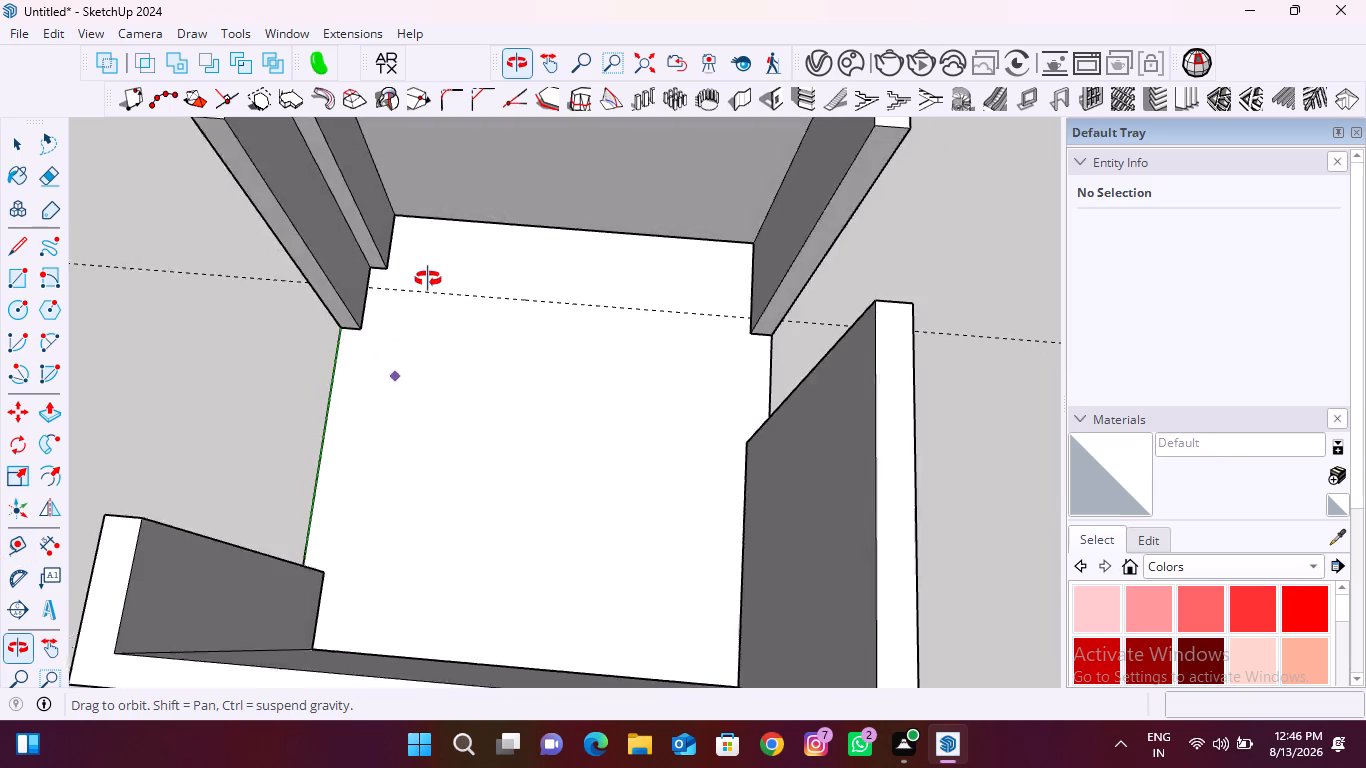
{"action": "middle_click_drag", "start_coordinate": [428, 279], "coordinate": [436, 229]}
{"action": "key", "text": "space"}
{"action": "scroll", "coordinate": [172, 294], "scroll_direction": "down", "scroll_amount": 1}
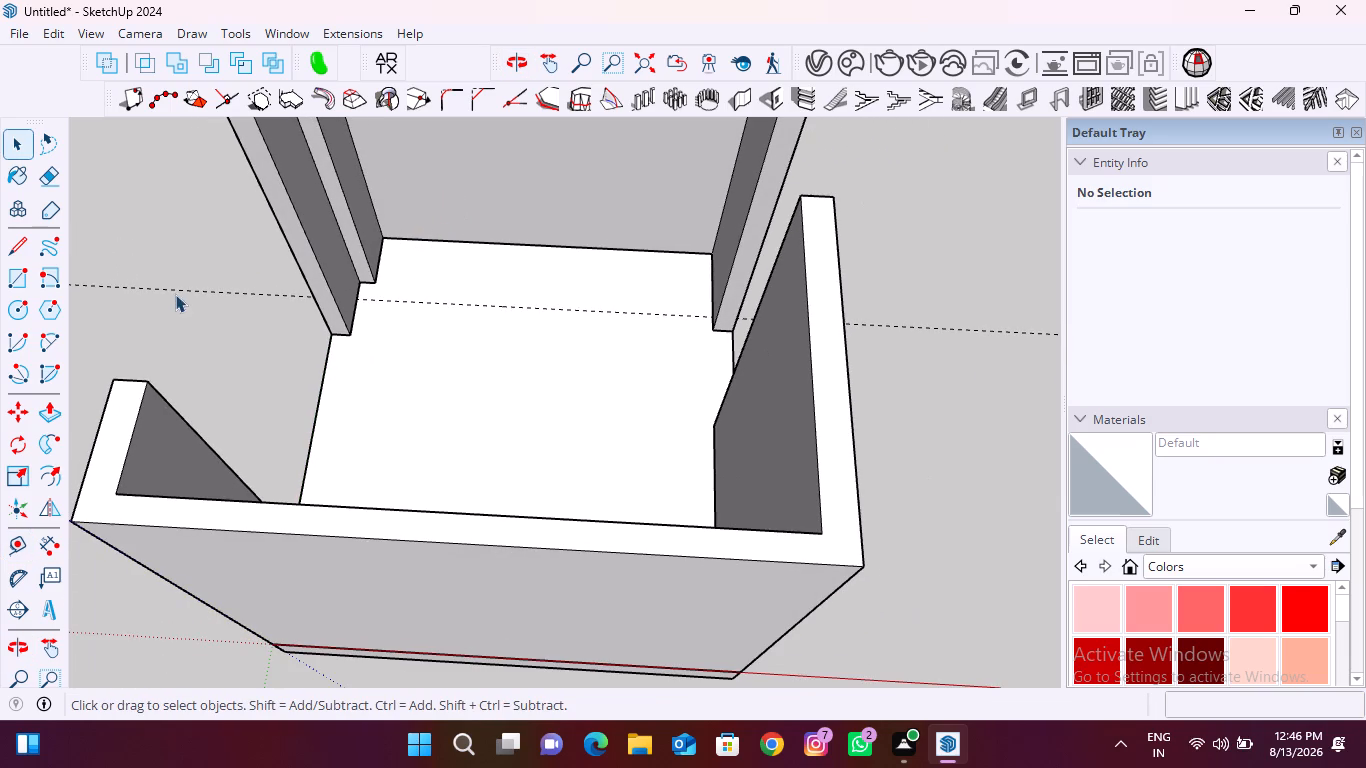
{"action": "left_click", "coordinate": [438, 573]}
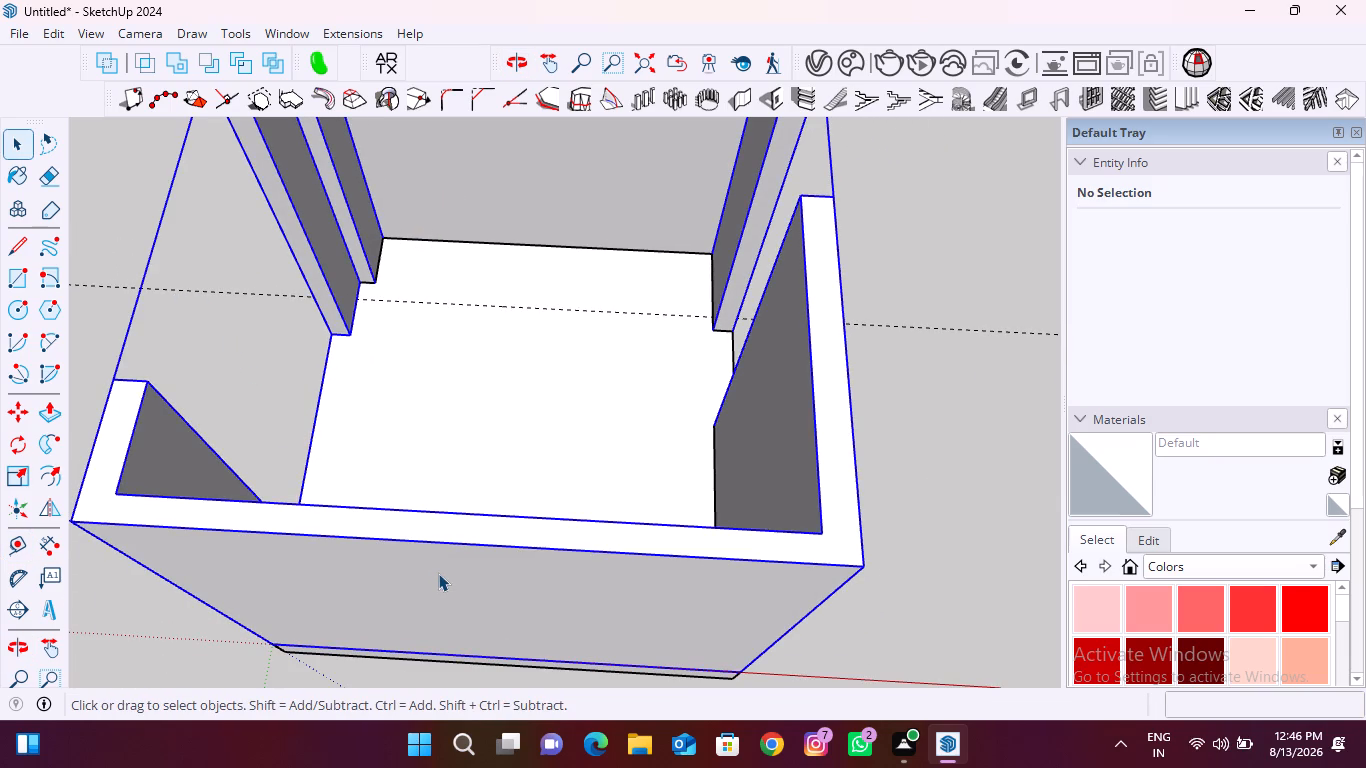
{"action": "left_click", "coordinate": [232, 302]}
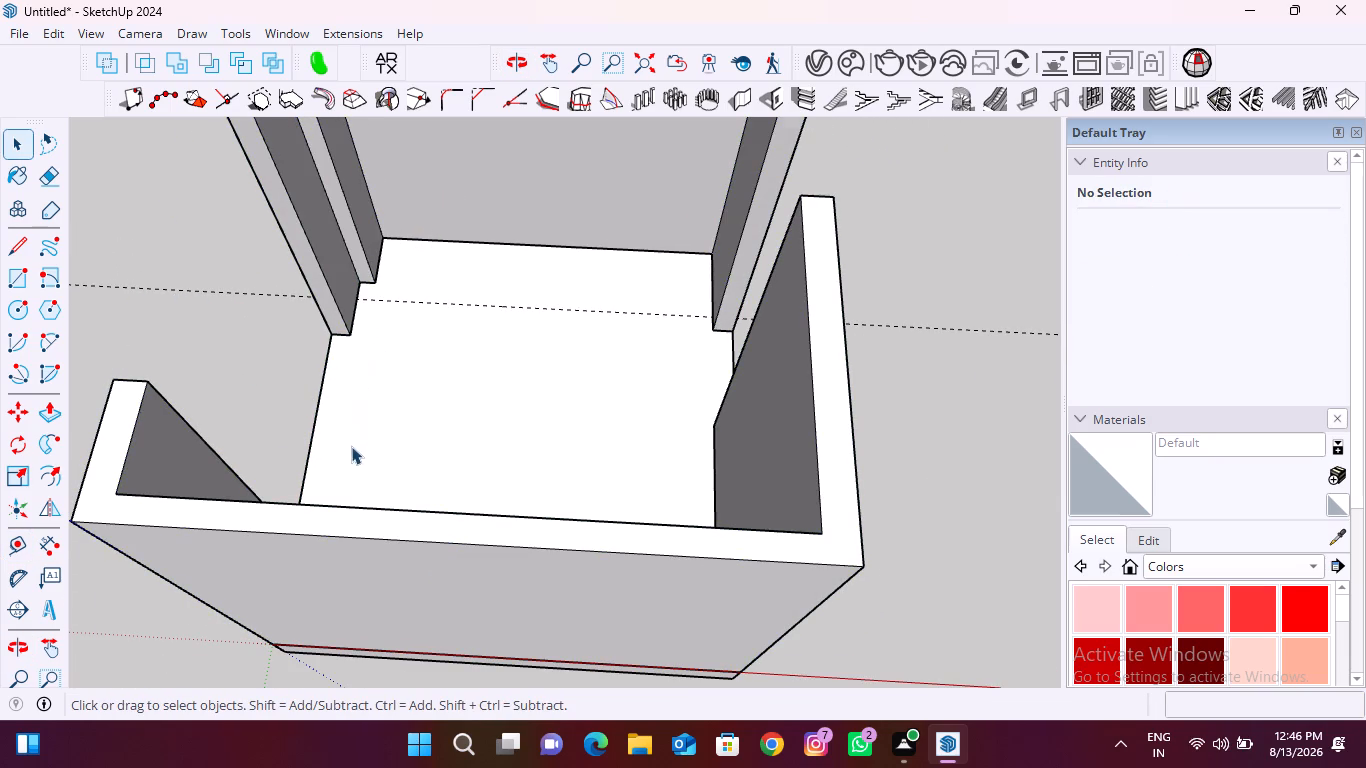
{"action": "scroll", "coordinate": [351, 456], "scroll_direction": "down", "scroll_amount": 4}
{"action": "middle_click_drag", "start_coordinate": [352, 484], "coordinate": [395, 418]}
{"action": "scroll", "coordinate": [363, 283], "scroll_direction": "up", "scroll_amount": 6}
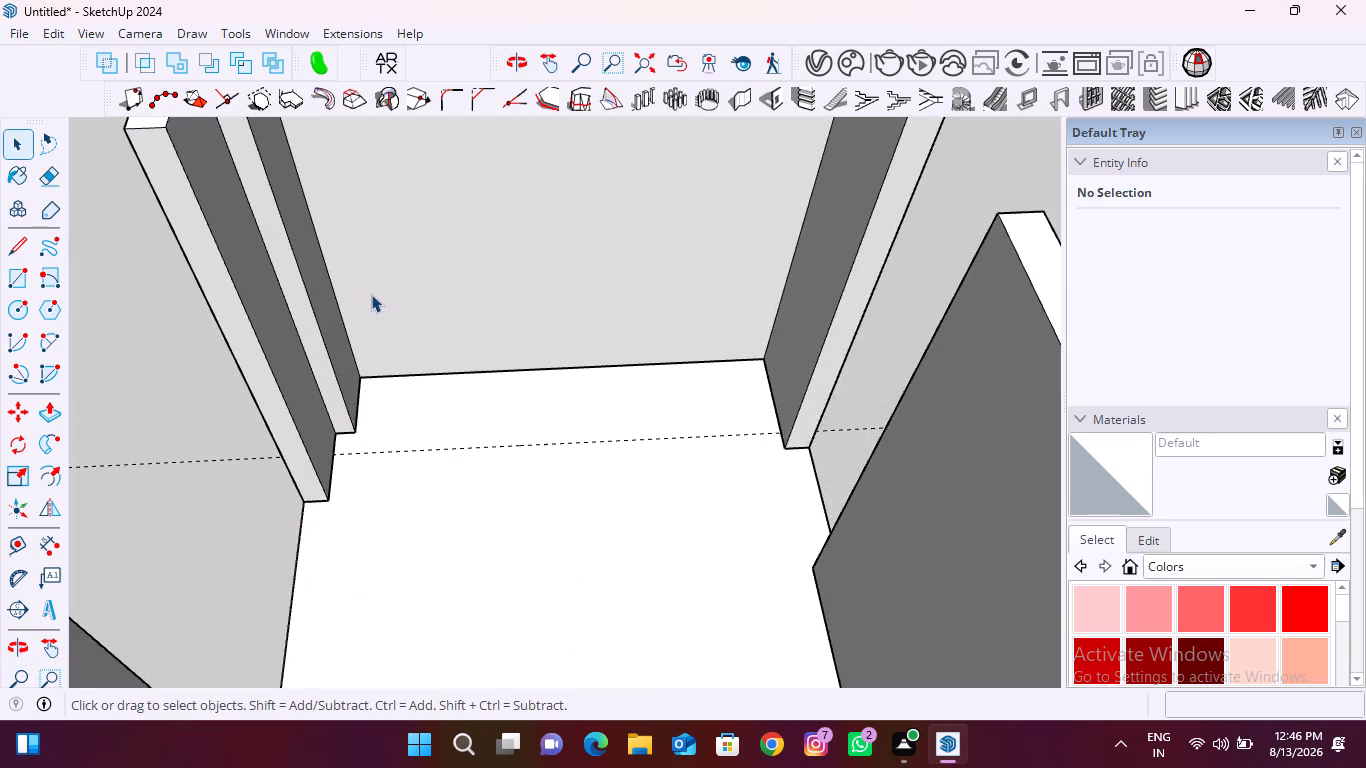
{"action": "scroll", "coordinate": [362, 335], "scroll_direction": "down", "scroll_amount": 4}
{"action": "middle_click_drag", "start_coordinate": [362, 404], "coordinate": [362, 371]}
{"action": "scroll", "coordinate": [330, 443], "scroll_direction": "down", "scroll_amount": 8}
{"action": "middle_click_drag", "start_coordinate": [322, 475], "coordinate": [331, 440]}
{"action": "scroll", "coordinate": [330, 351], "scroll_direction": "up", "scroll_amount": 5}
{"action": "scroll", "coordinate": [451, 207], "scroll_direction": "up", "scroll_amount": 3}
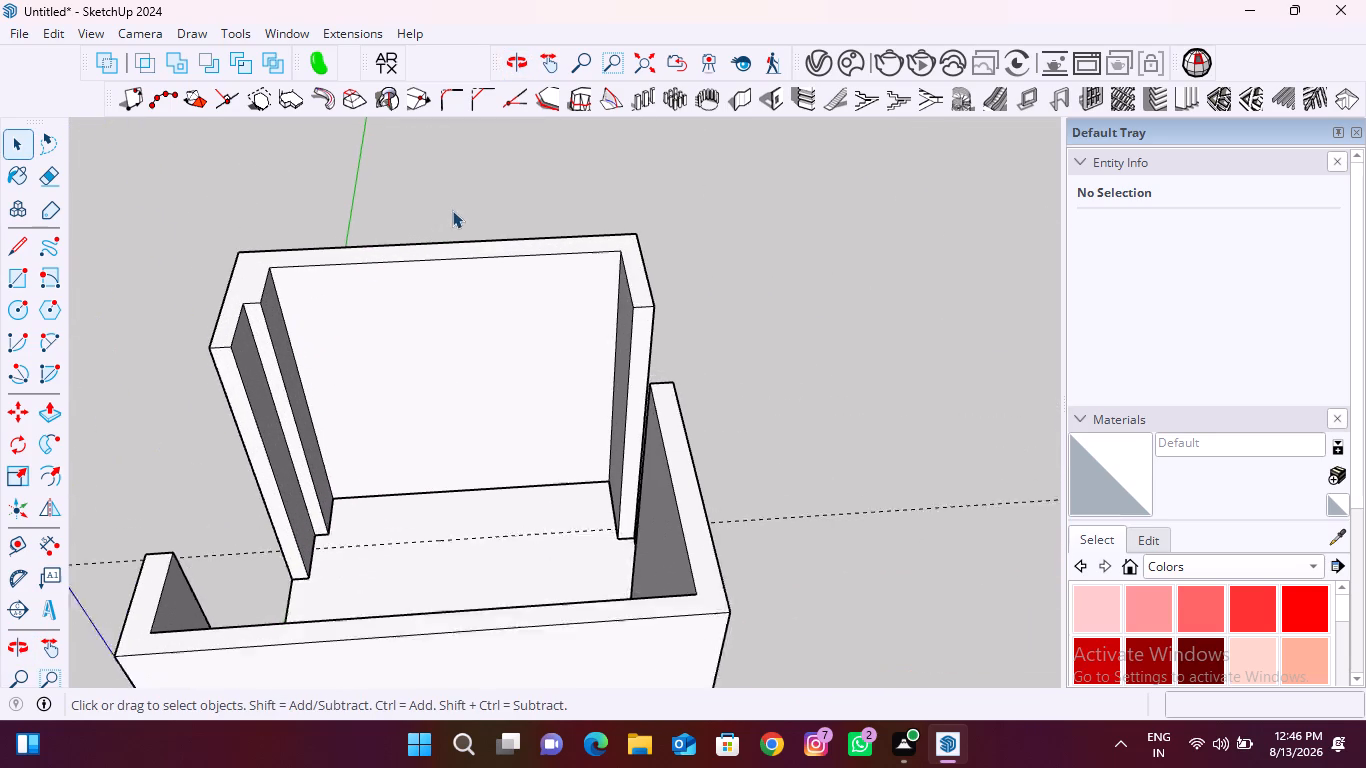
{"action": "scroll", "coordinate": [526, 206], "scroll_direction": "up", "scroll_amount": 4}
{"action": "middle_click_drag", "start_coordinate": [446, 426], "coordinate": [446, 417]}
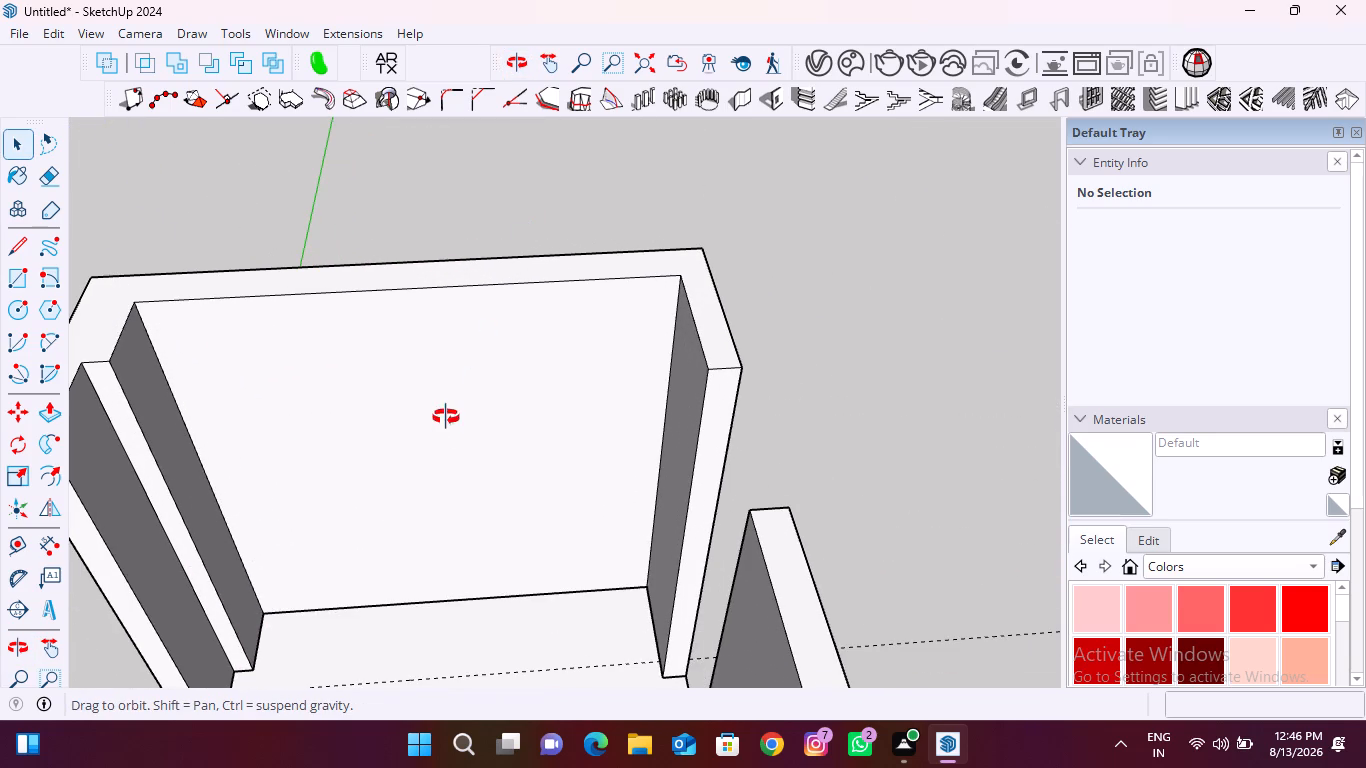
{"action": "middle_click_drag", "start_coordinate": [446, 417], "coordinate": [496, 338]}
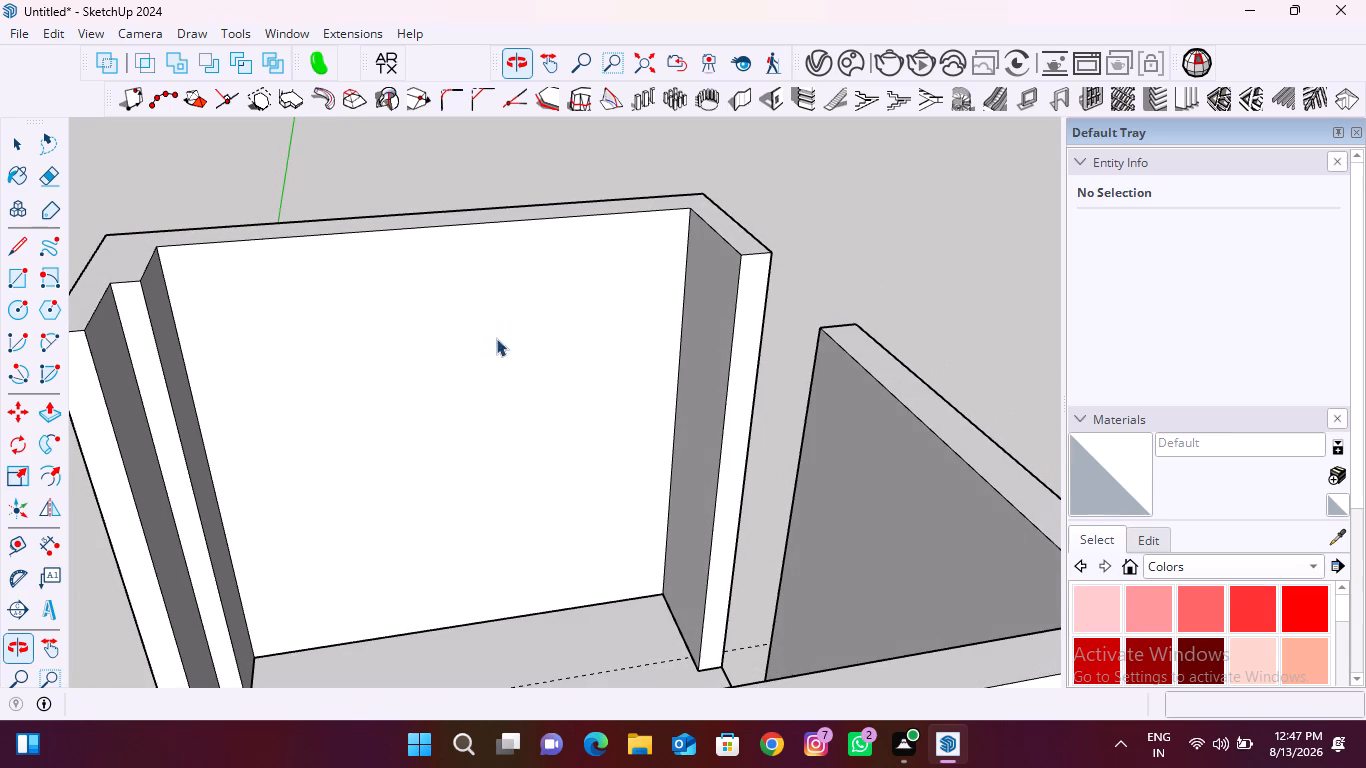
Place a vertical guide on the far wall's inner face, 125 mm from its corner edge on the green-axis side.
{"action": "key", "text": "t"}
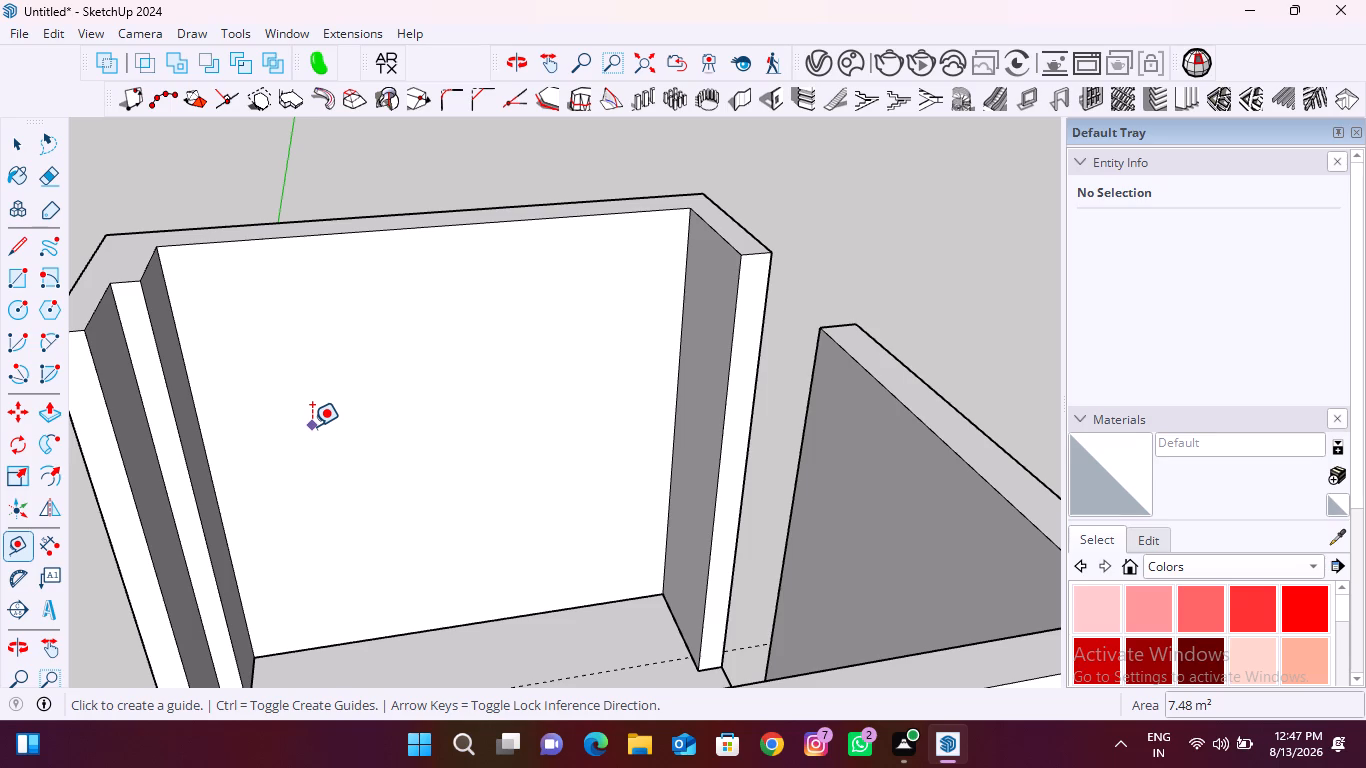
{"action": "type", "text": "125"}
{"action": "key", "text": "Escape"}
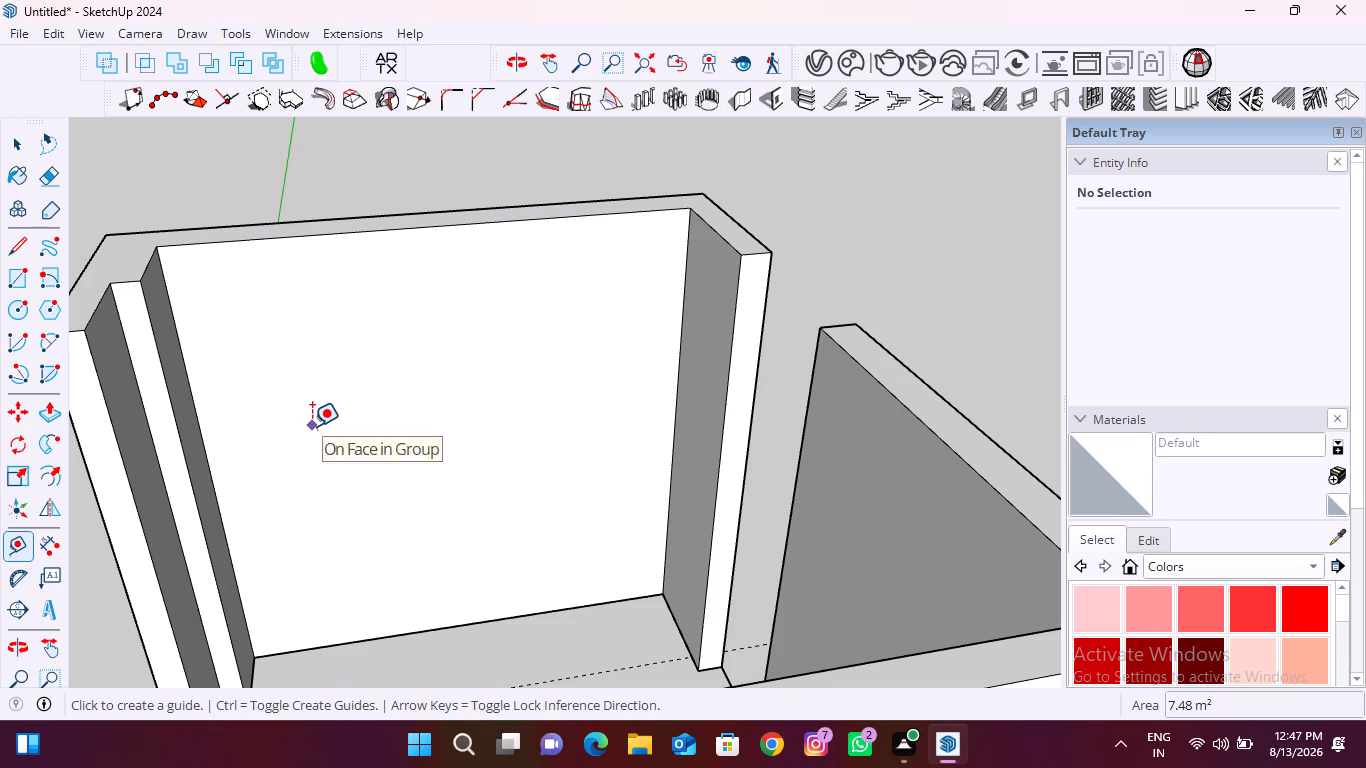
{"action": "left_click", "coordinate": [198, 405]}
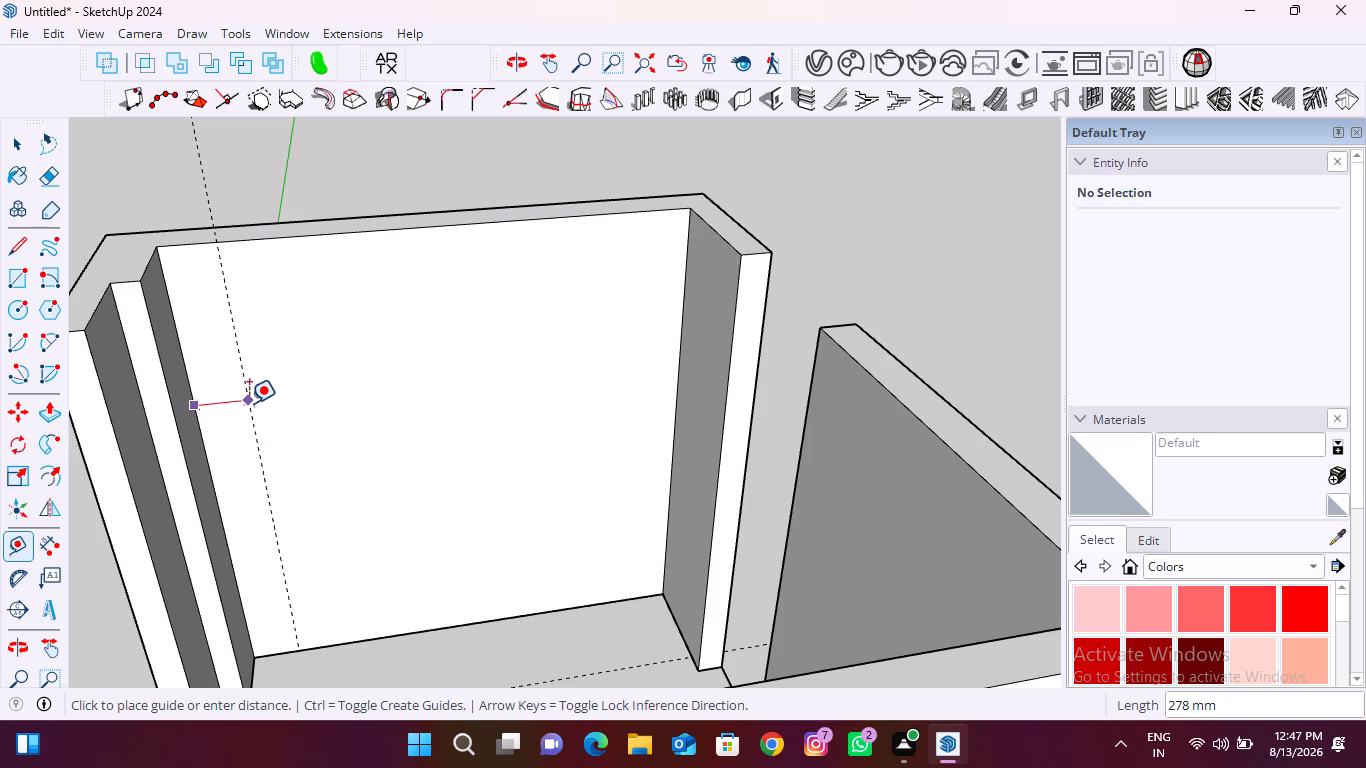
{"action": "type", "text": "12"}
{"action": "key", "text": "5"}
{"action": "type", "text": "mm"}
{"action": "key", "text": "Return"}
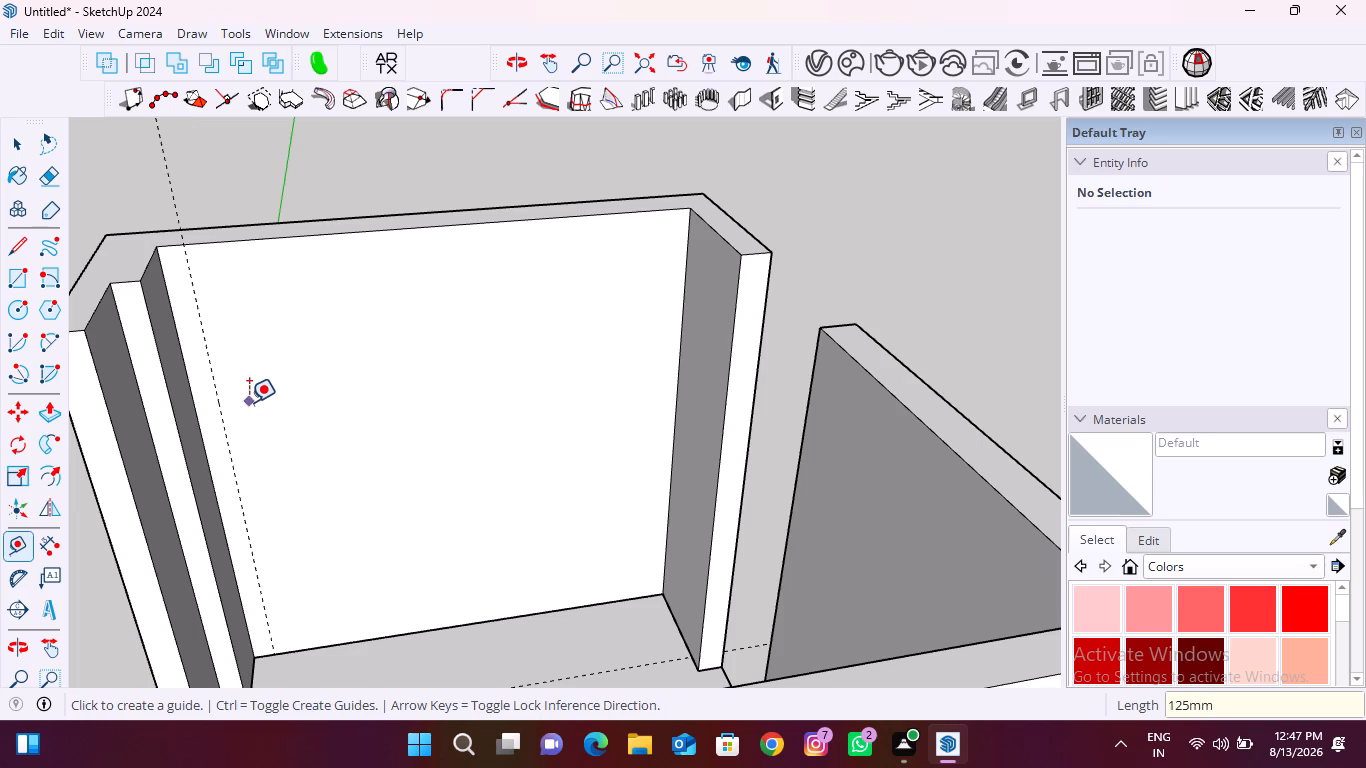
{"action": "middle_click_drag", "start_coordinate": [236, 536], "coordinate": [201, 534]}
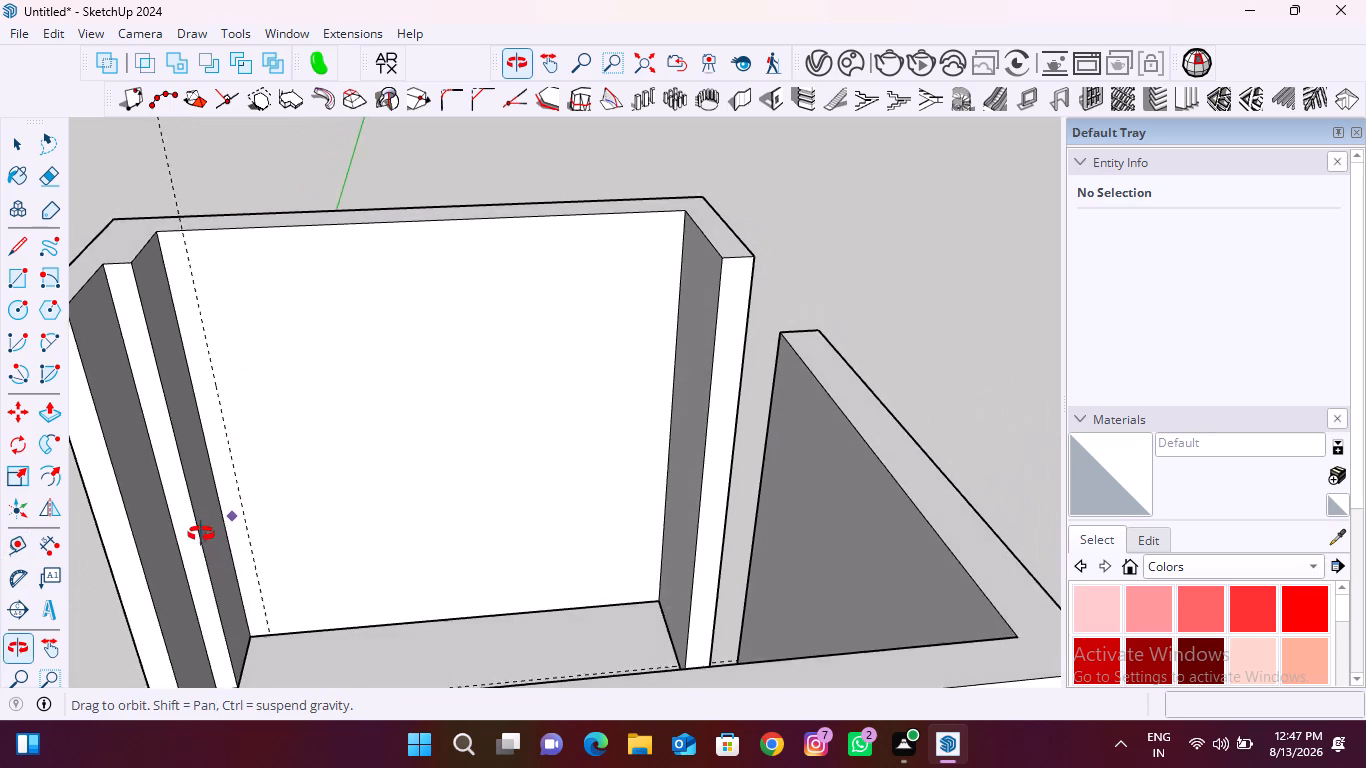
Place a second vertical guide on the far wall, 30 mm inward from the guide that is 125 mm off the corner.
{"action": "middle_click_drag", "start_coordinate": [201, 534], "coordinate": [194, 549]}
{"action": "scroll", "coordinate": [246, 573], "scroll_direction": "up", "scroll_amount": 4}
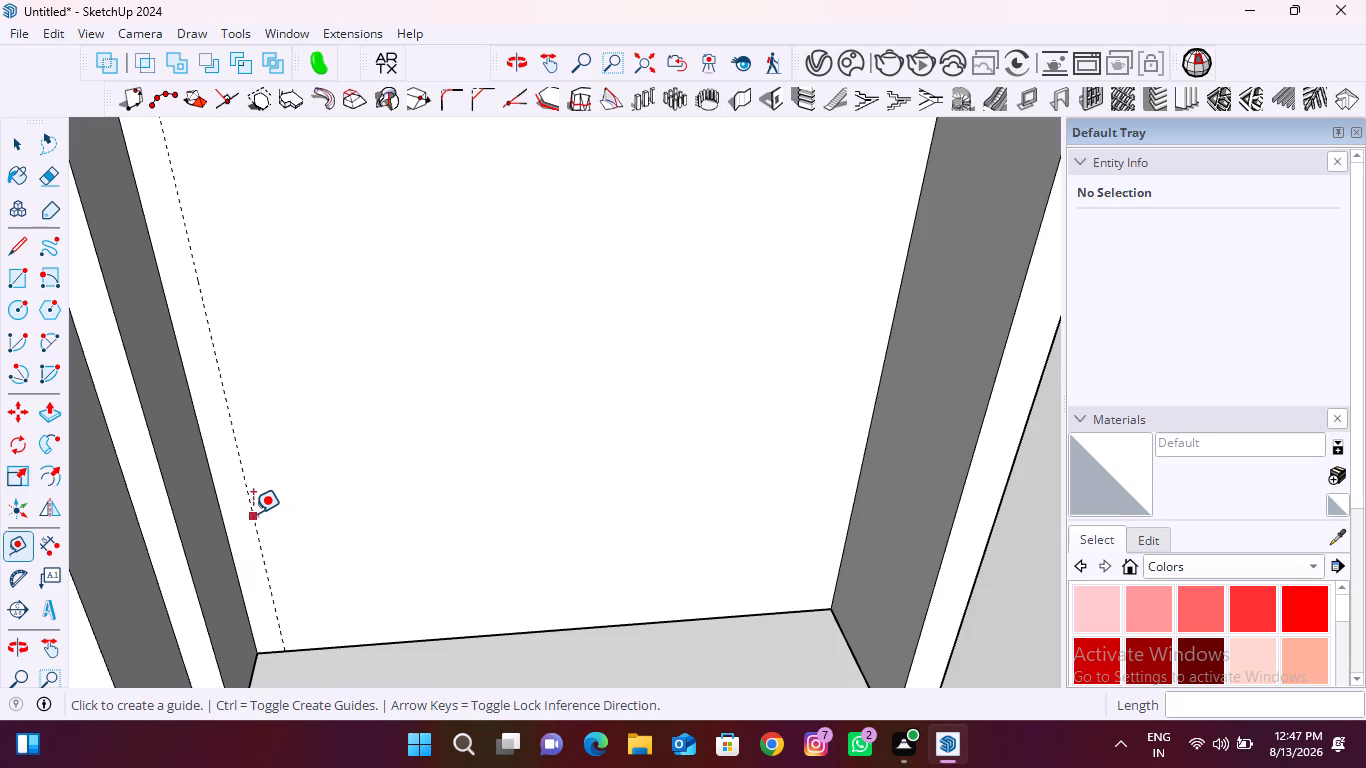
{"action": "left_click", "coordinate": [250, 512]}
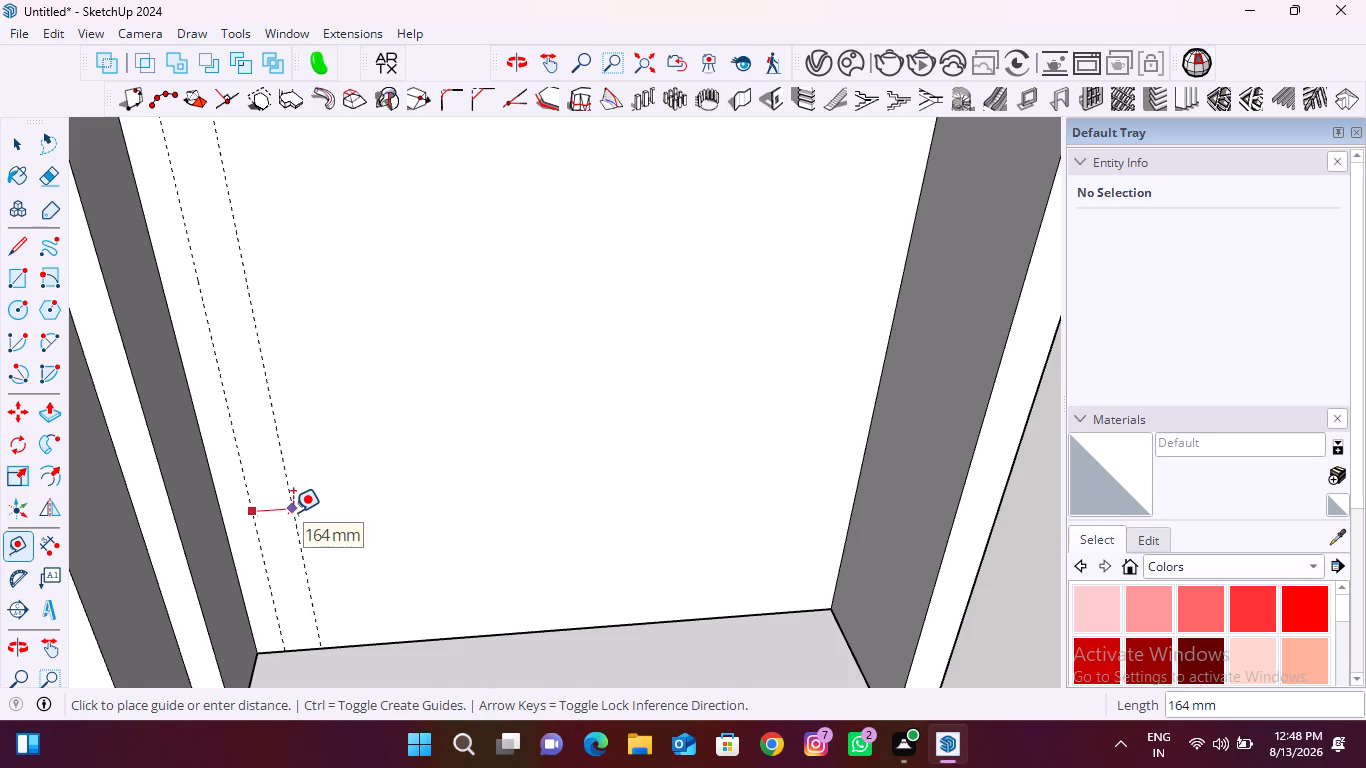
{"action": "type", "text": "30"}
{"action": "key", "text": "Return"}
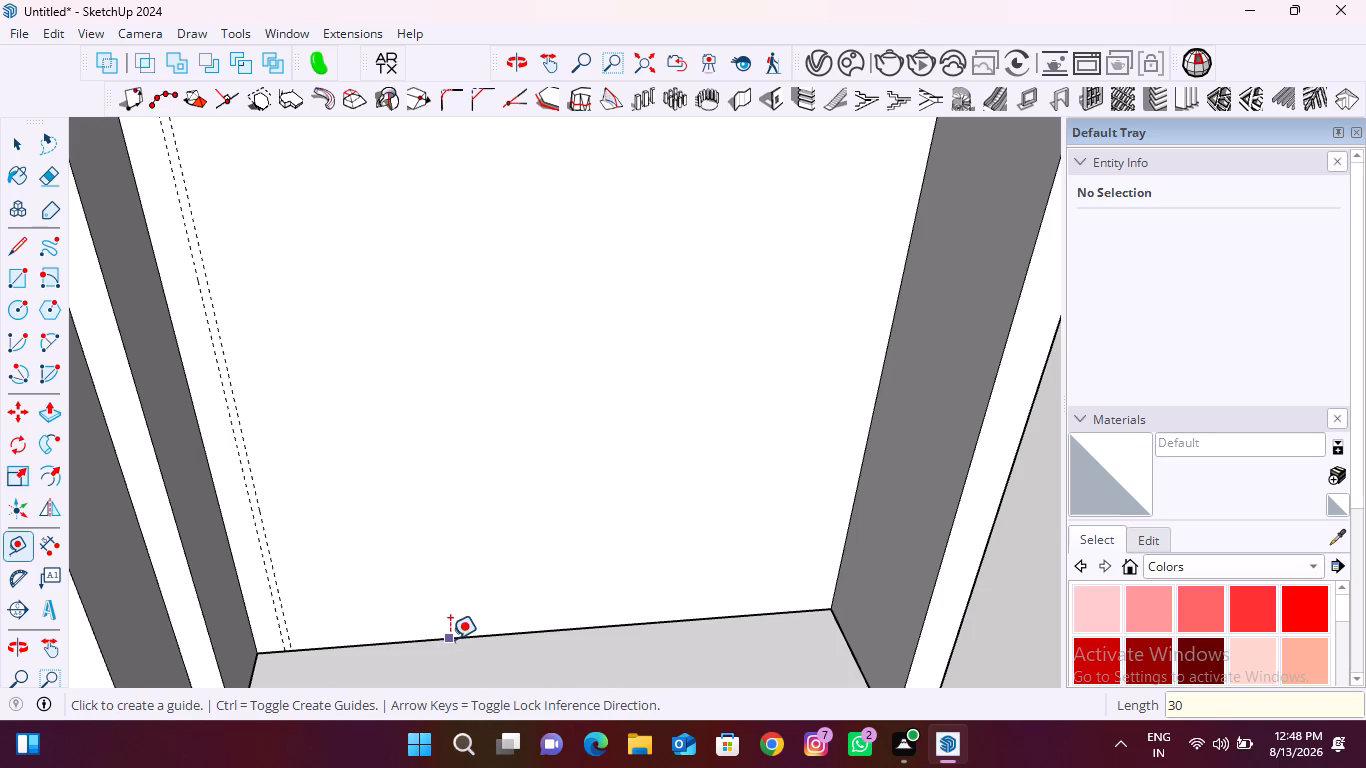
Stack three horizontal guides up the far wall's inner face: 100 mm above the floor edge, 750 mm above that, and another 40 mm higher.
{"action": "left_click", "coordinate": [450, 639]}
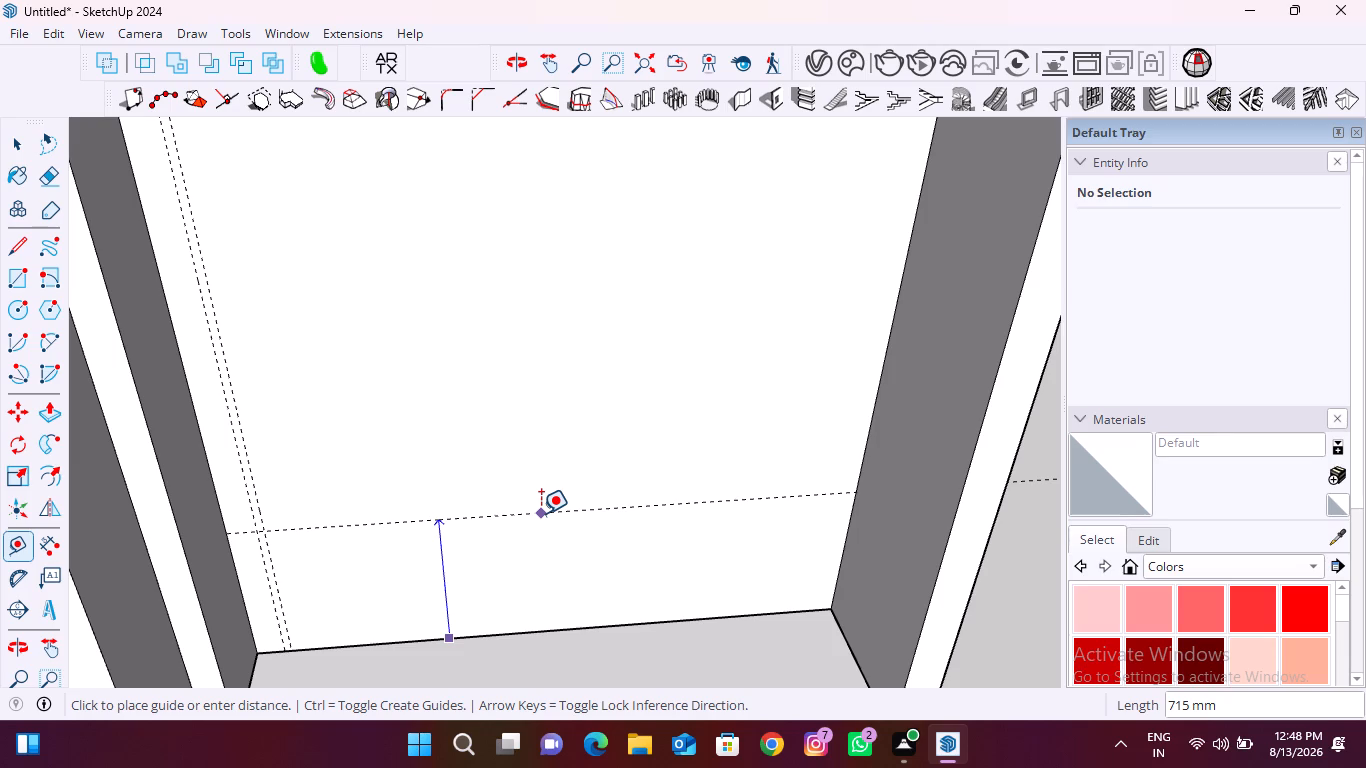
{"action": "type", "text": "100"}
{"action": "key", "text": "Return"}
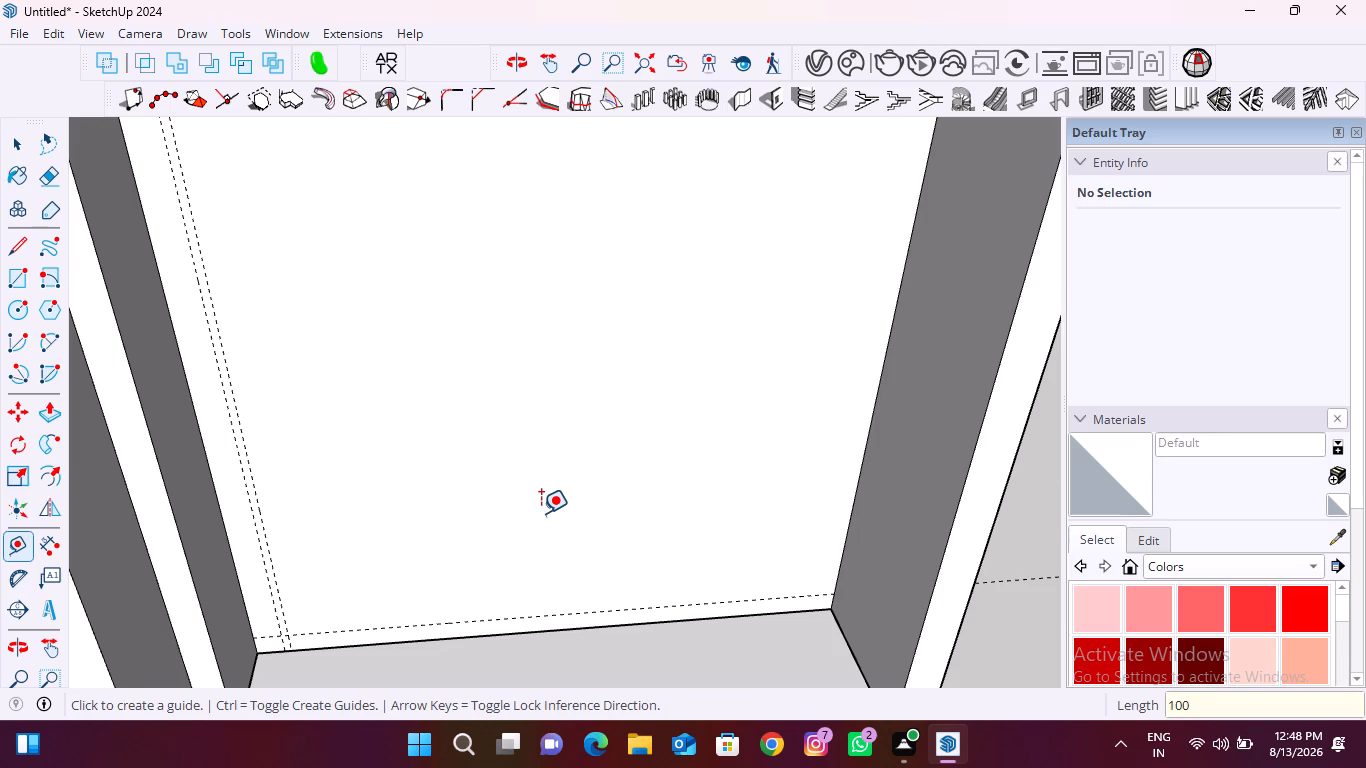
{"action": "left_click", "coordinate": [503, 620]}
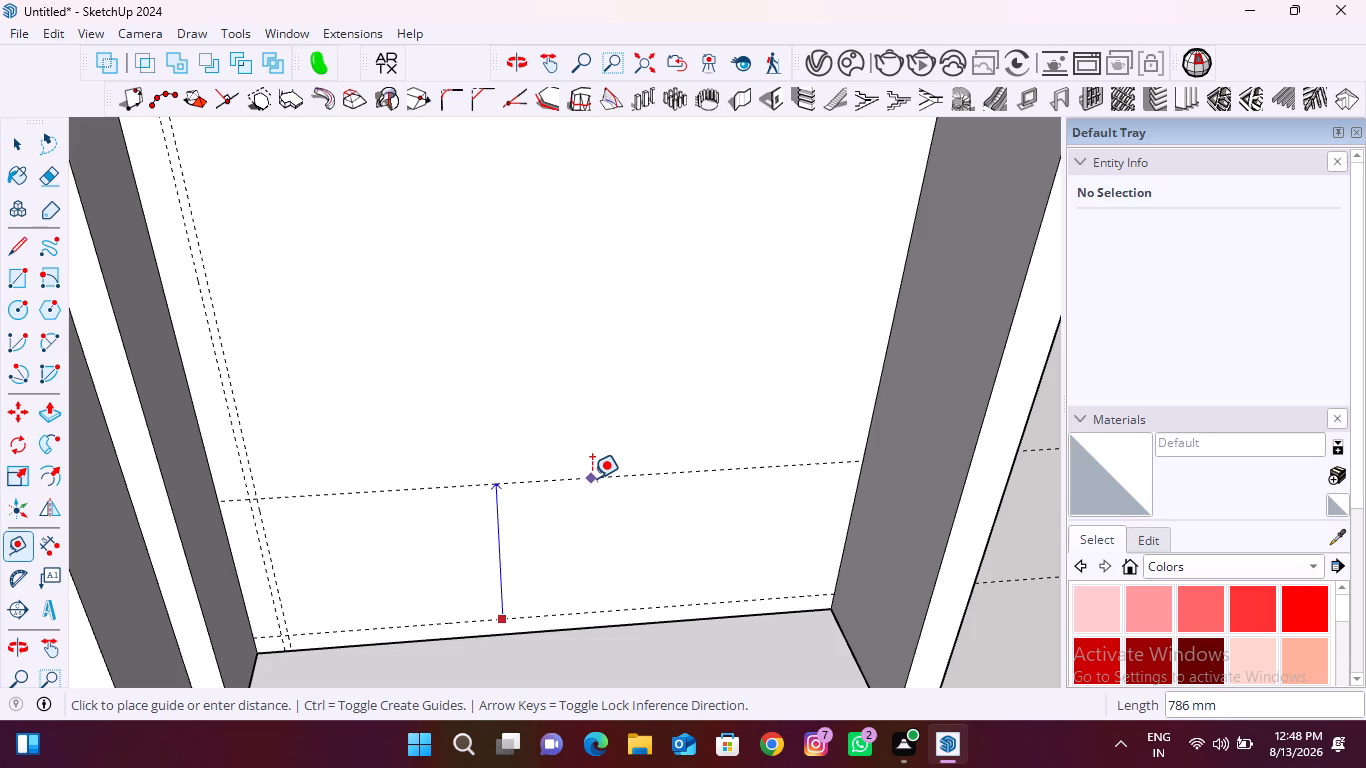
{"action": "type", "text": "750"}
{"action": "key", "text": "Return"}
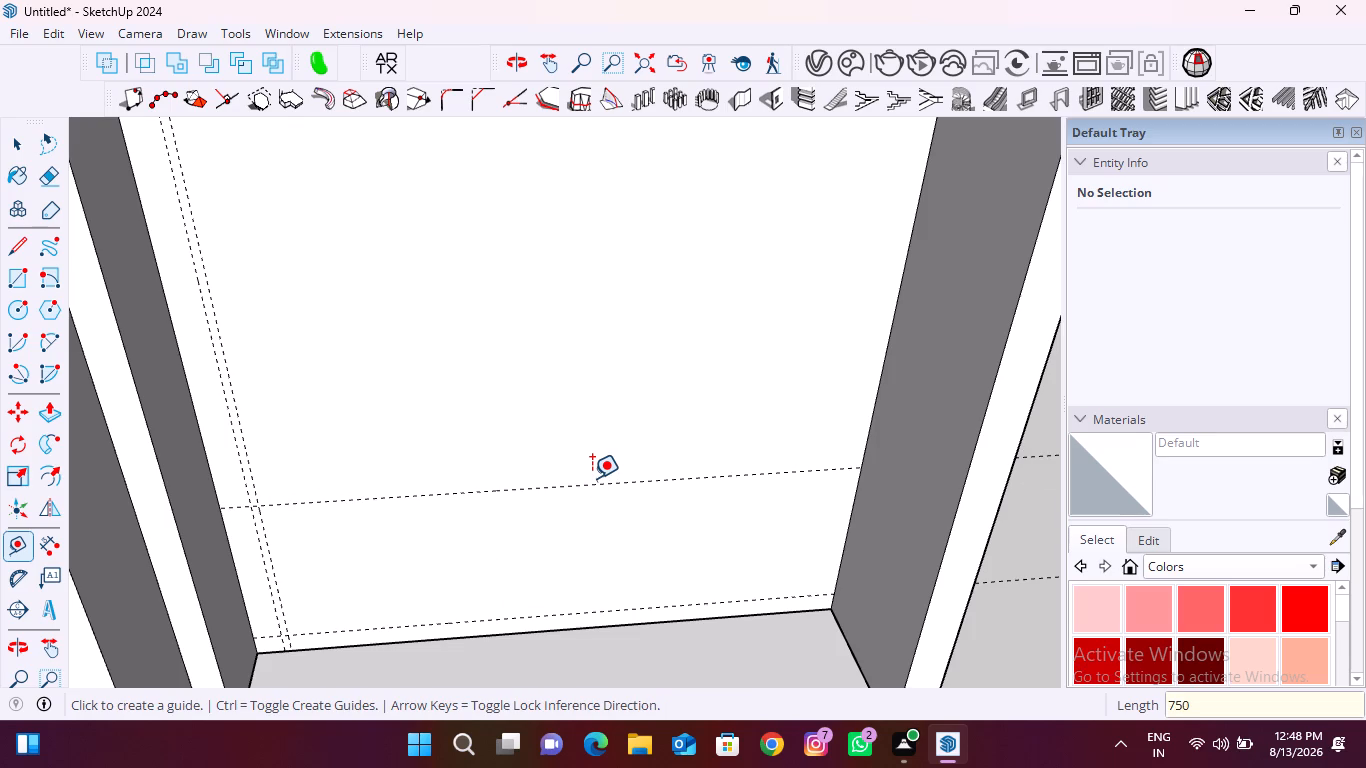
{"action": "left_click", "coordinate": [599, 479]}
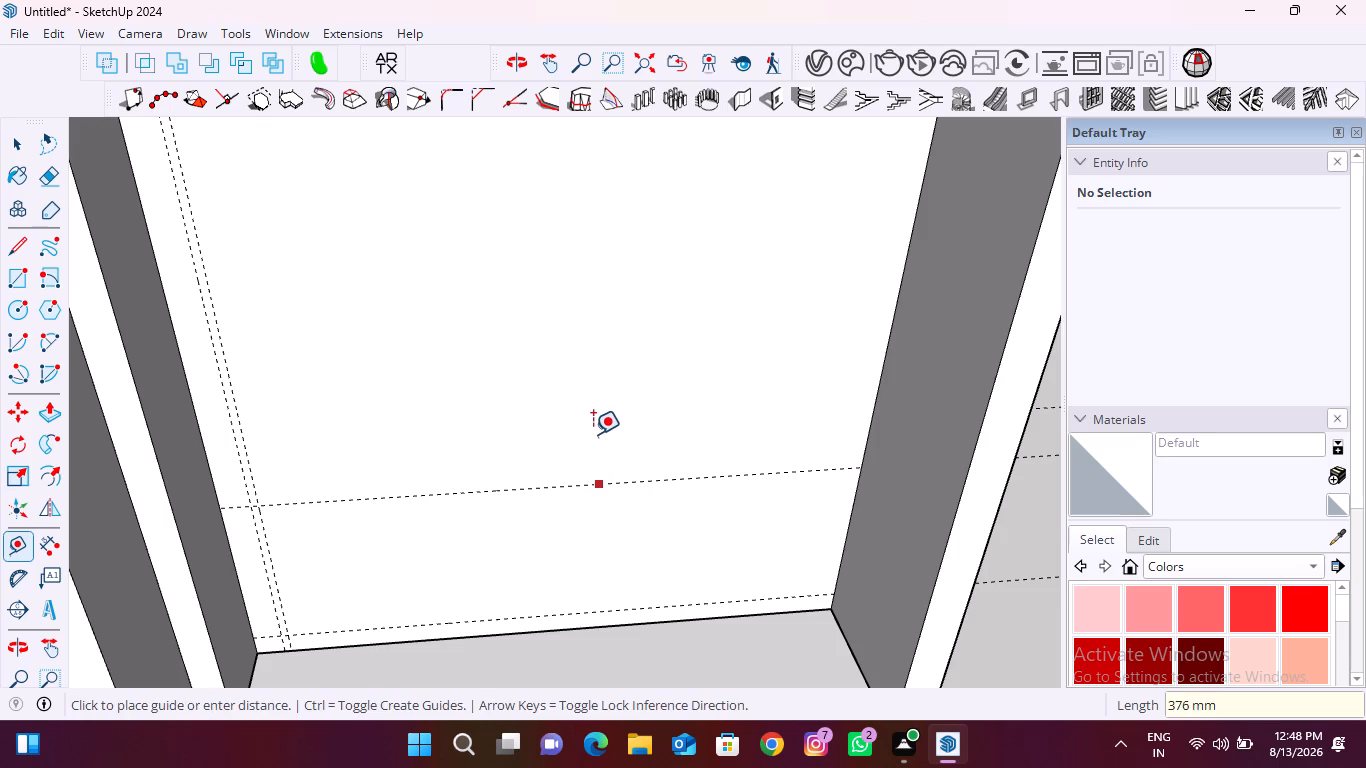
{"action": "type", "text": "40"}
{"action": "key", "text": "Return"}
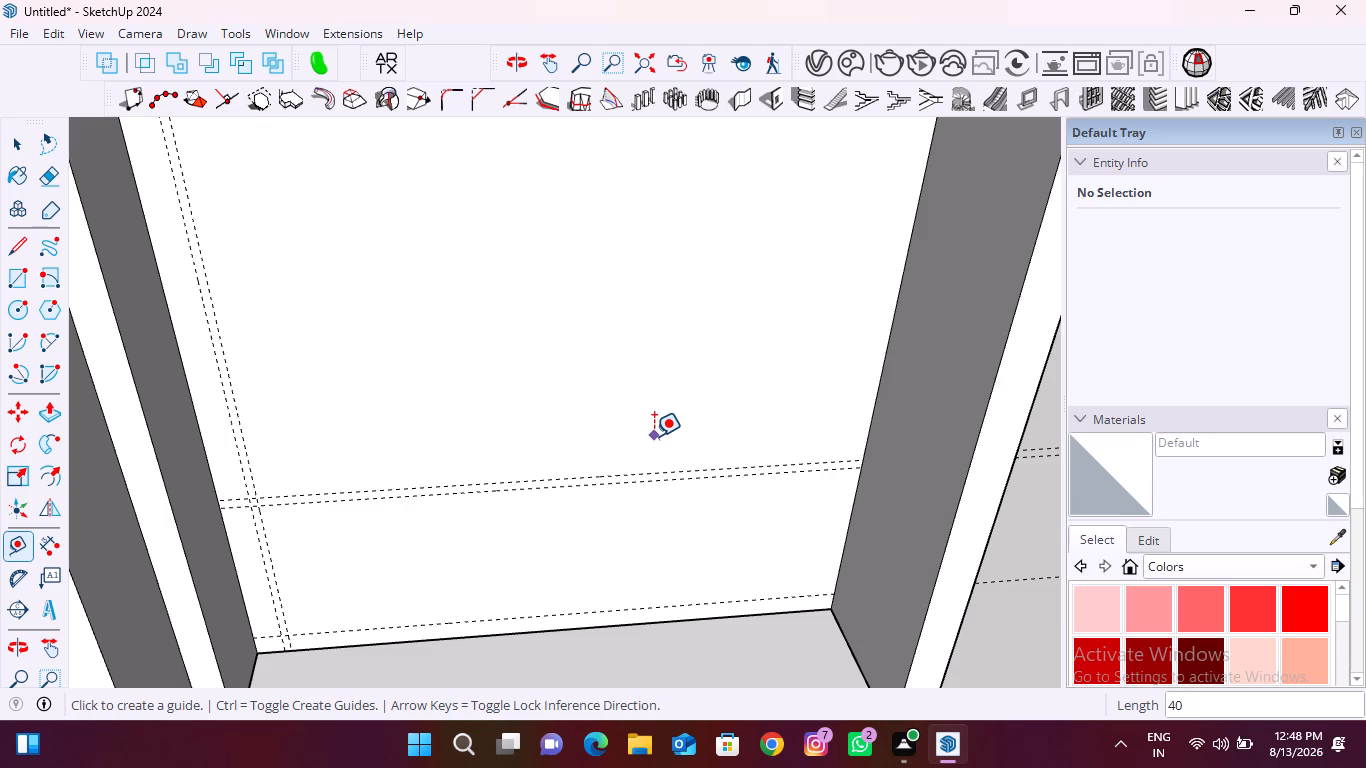
Place a vertical guide on the far wall's inner face, 40 mm inward from the corner edge opposite the existing vertical guides.
{"action": "left_click", "coordinate": [867, 420]}
{"action": "type", "text": "40"}
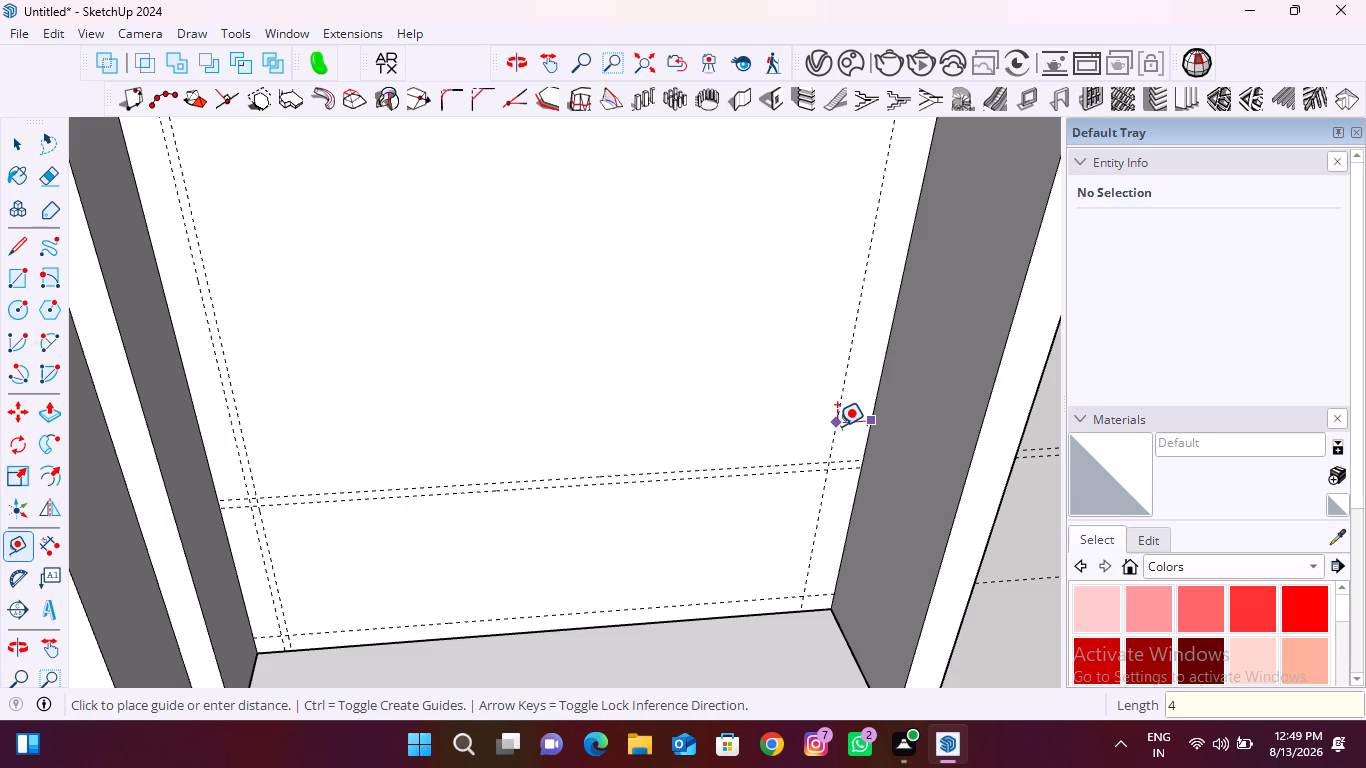
{"action": "key", "text": "Return"}
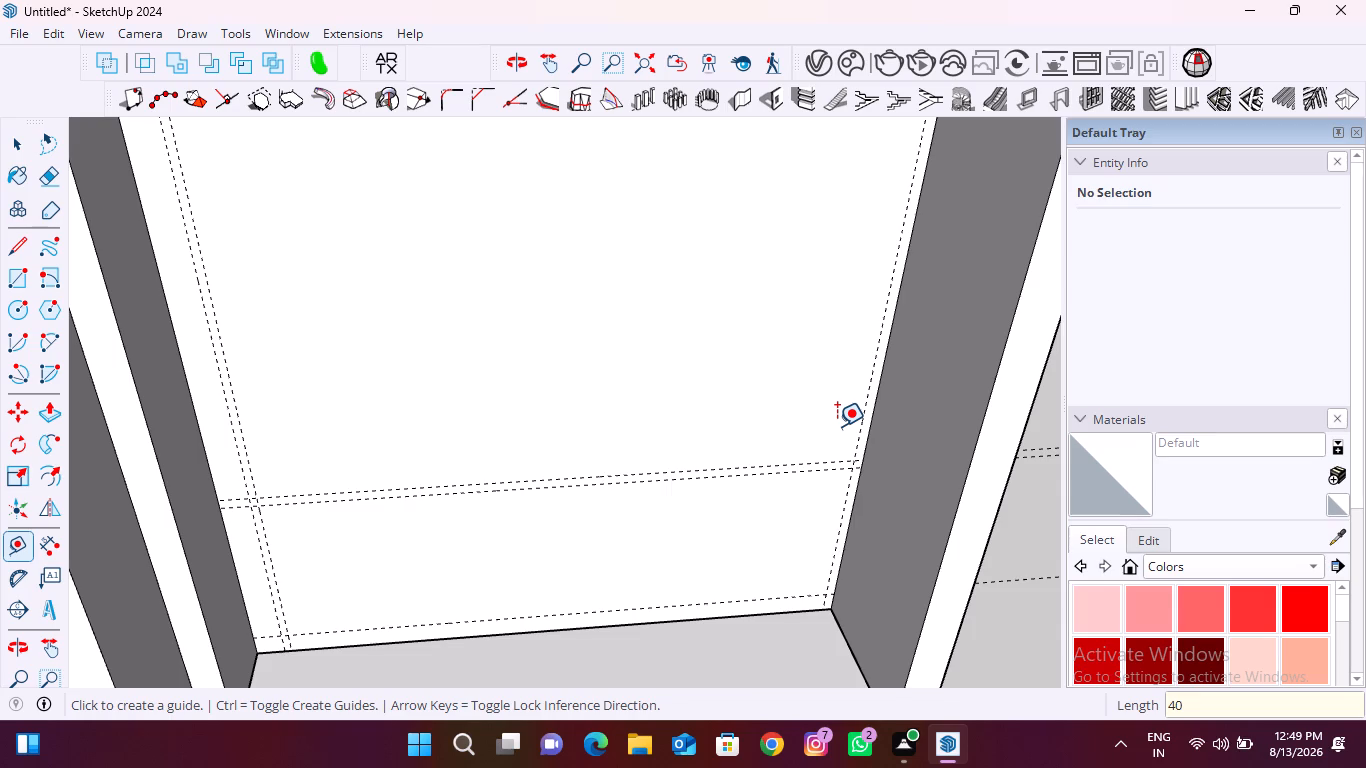
Start another vertical guide on the far wall, offset from the guide 40 mm off the corner edge.
{"action": "left_click", "coordinate": [843, 501]}
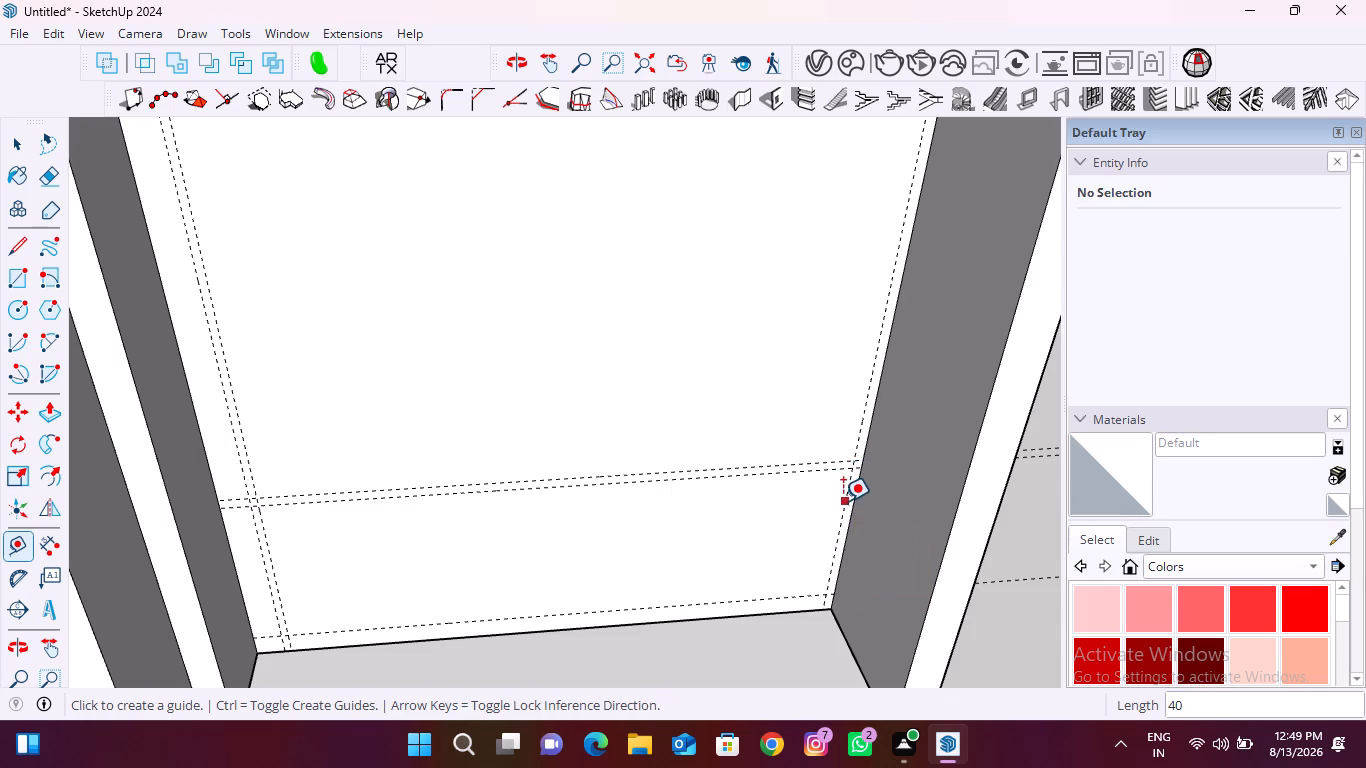
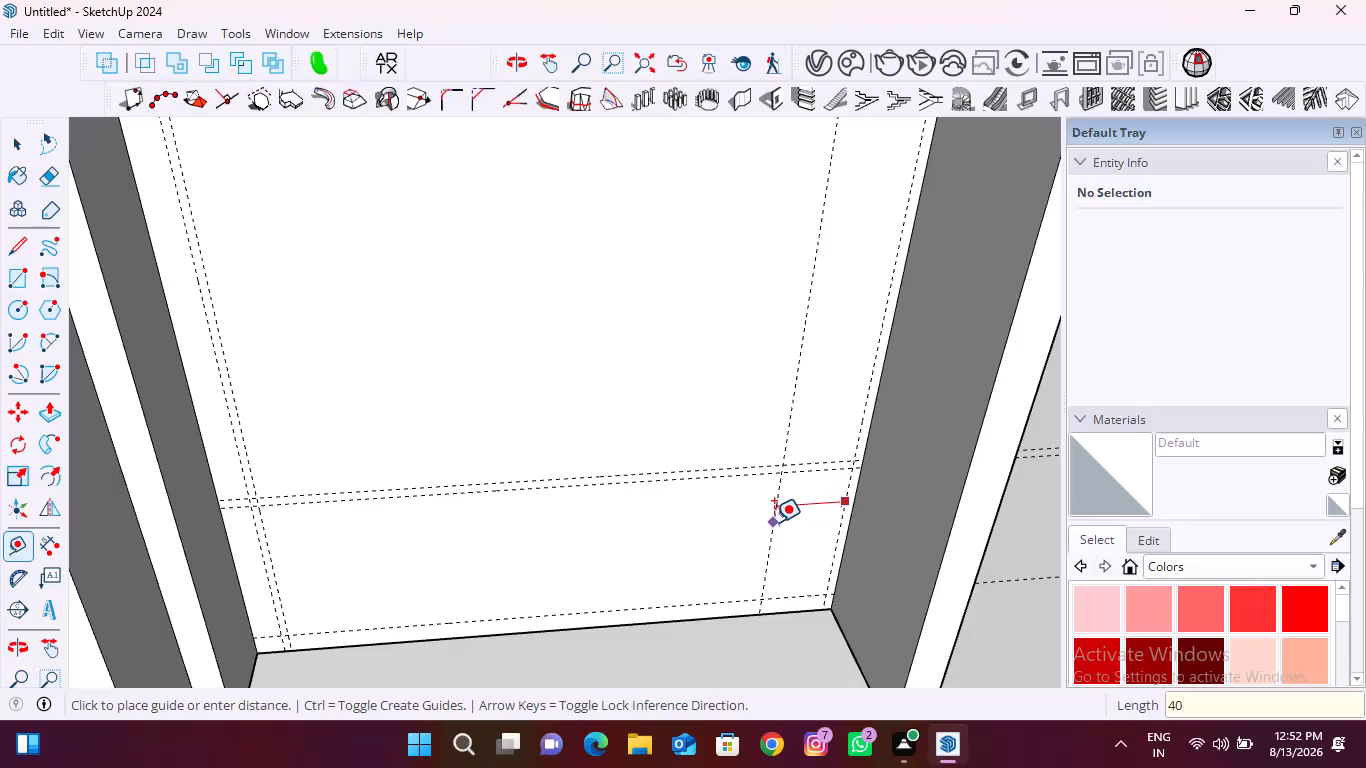
Place the started vertical guide on the far wall 400 mm inward from the guide 40 mm off the corner edge.
{"action": "key", "text": "Return"}
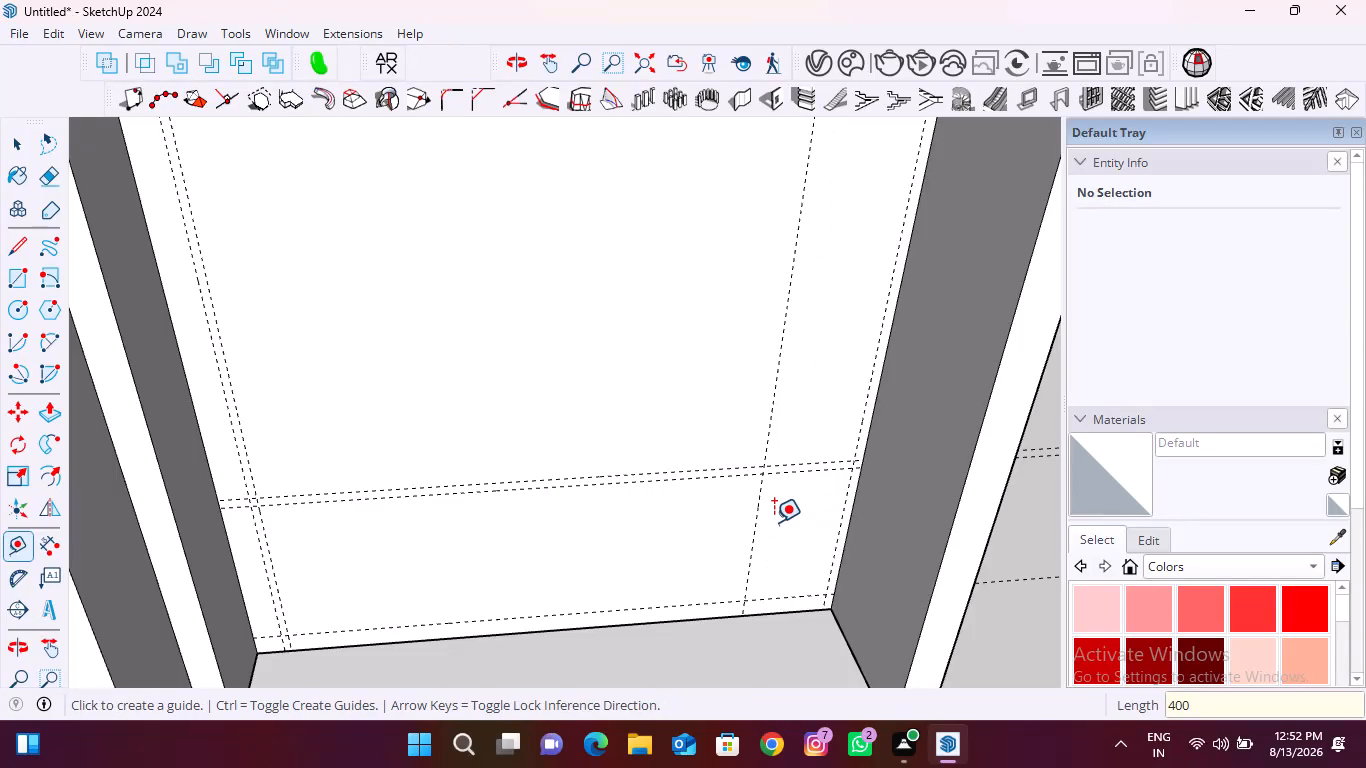
Add two more vertical guides across the far wall, one 200 mm inward from the 400 mm offset guide and another 600 mm beyond it.
{"action": "left_click", "coordinate": [759, 521]}
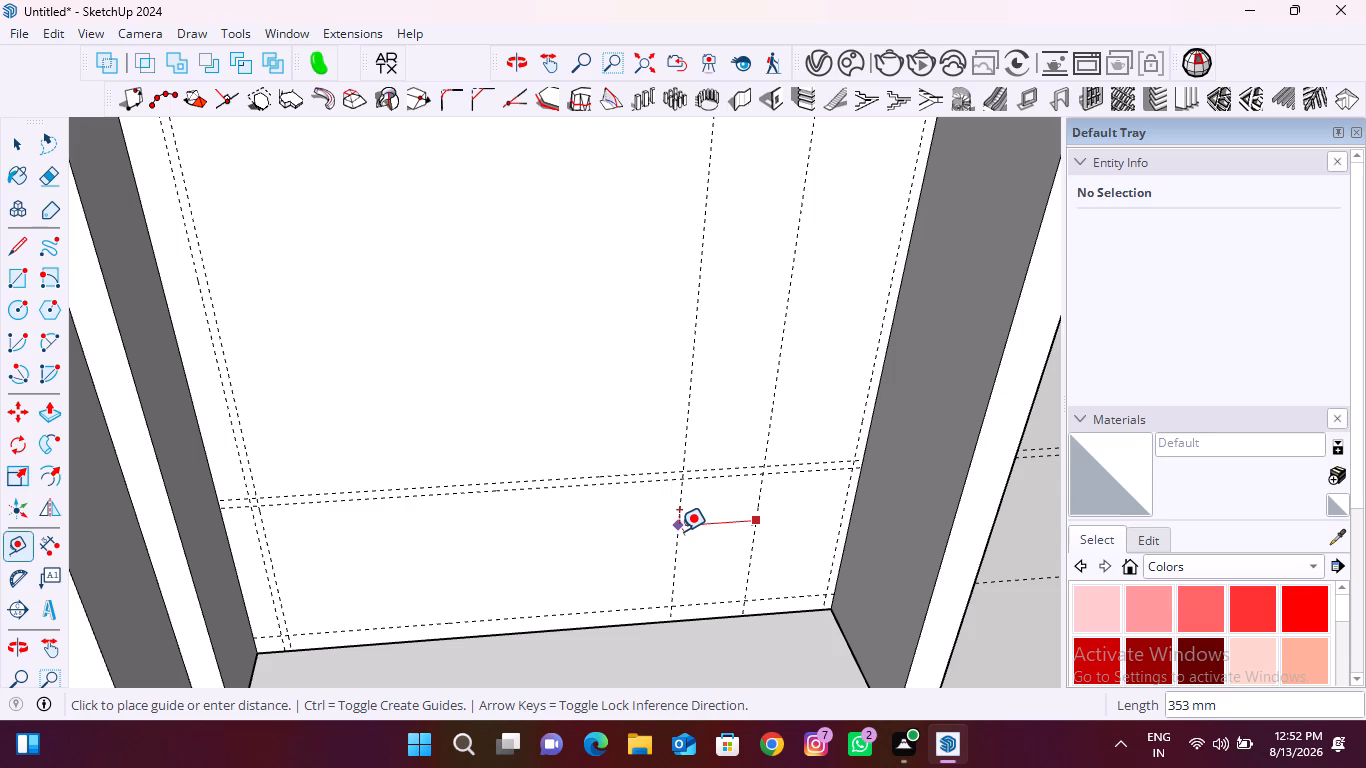
{"action": "type", "text": "200"}
{"action": "key", "text": "Return"}
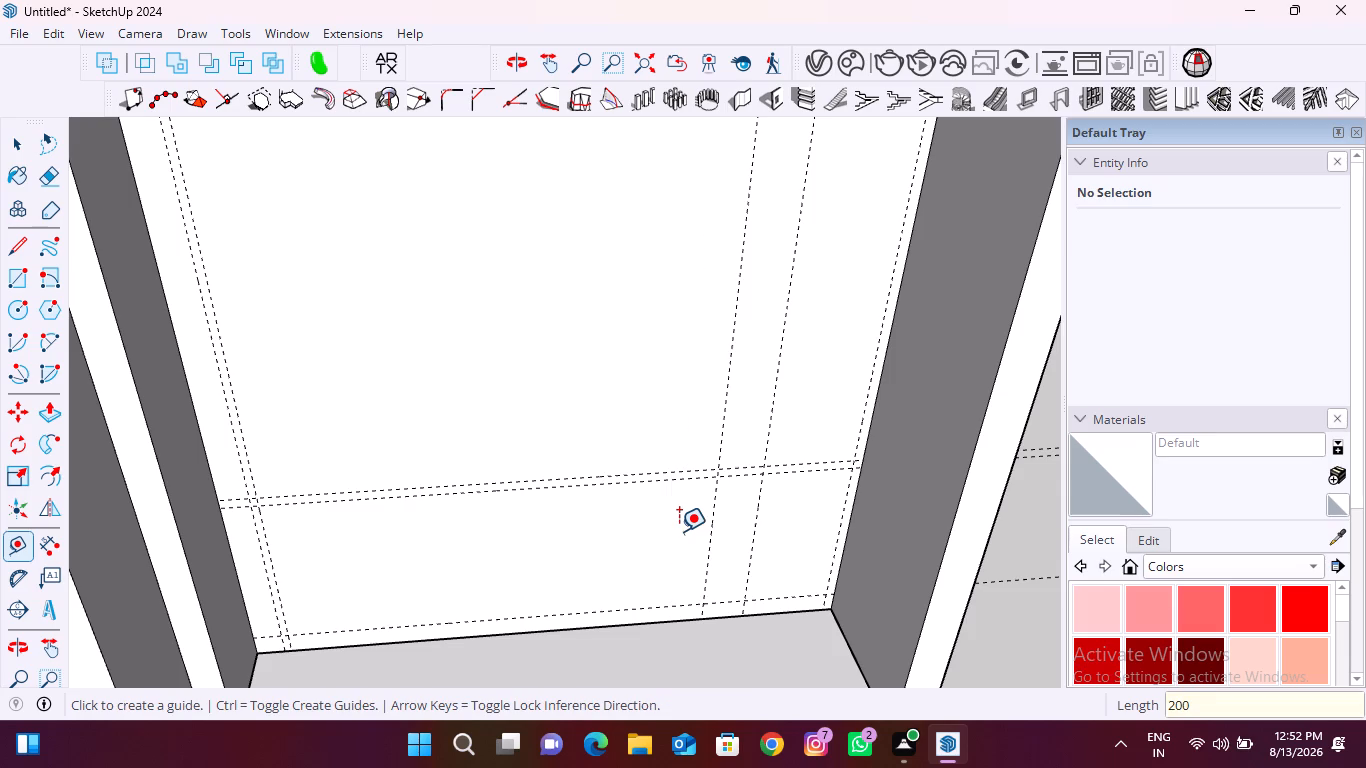
{"action": "left_click", "coordinate": [722, 415]}
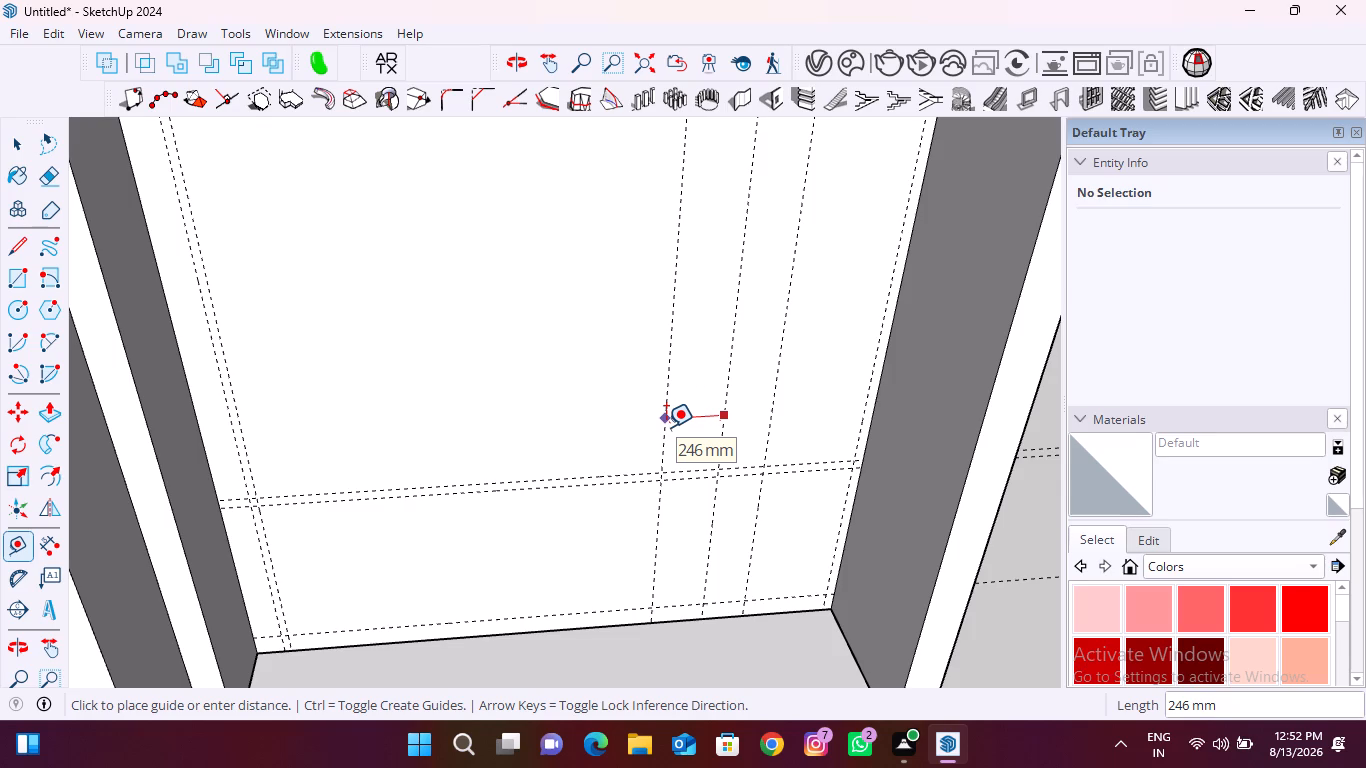
{"action": "type", "text": "600"}
{"action": "key", "text": "Return"}
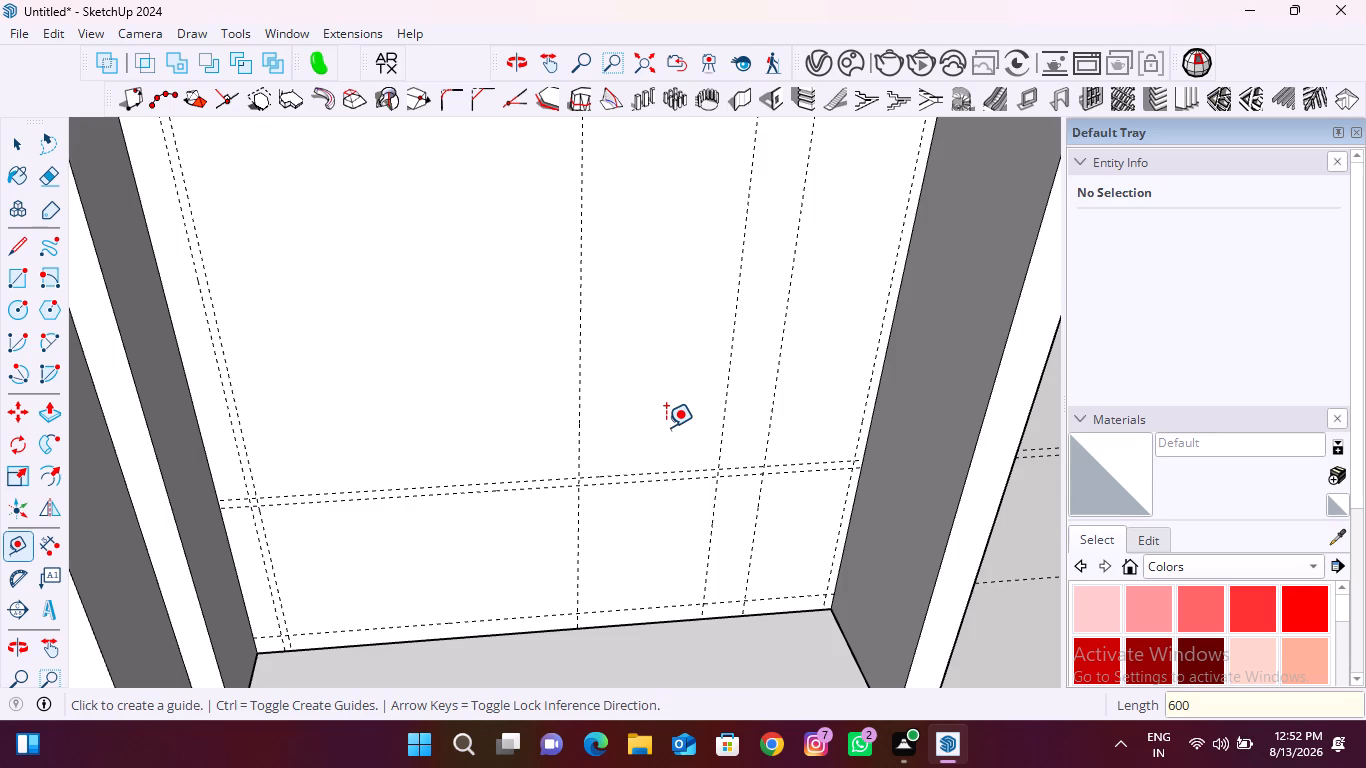
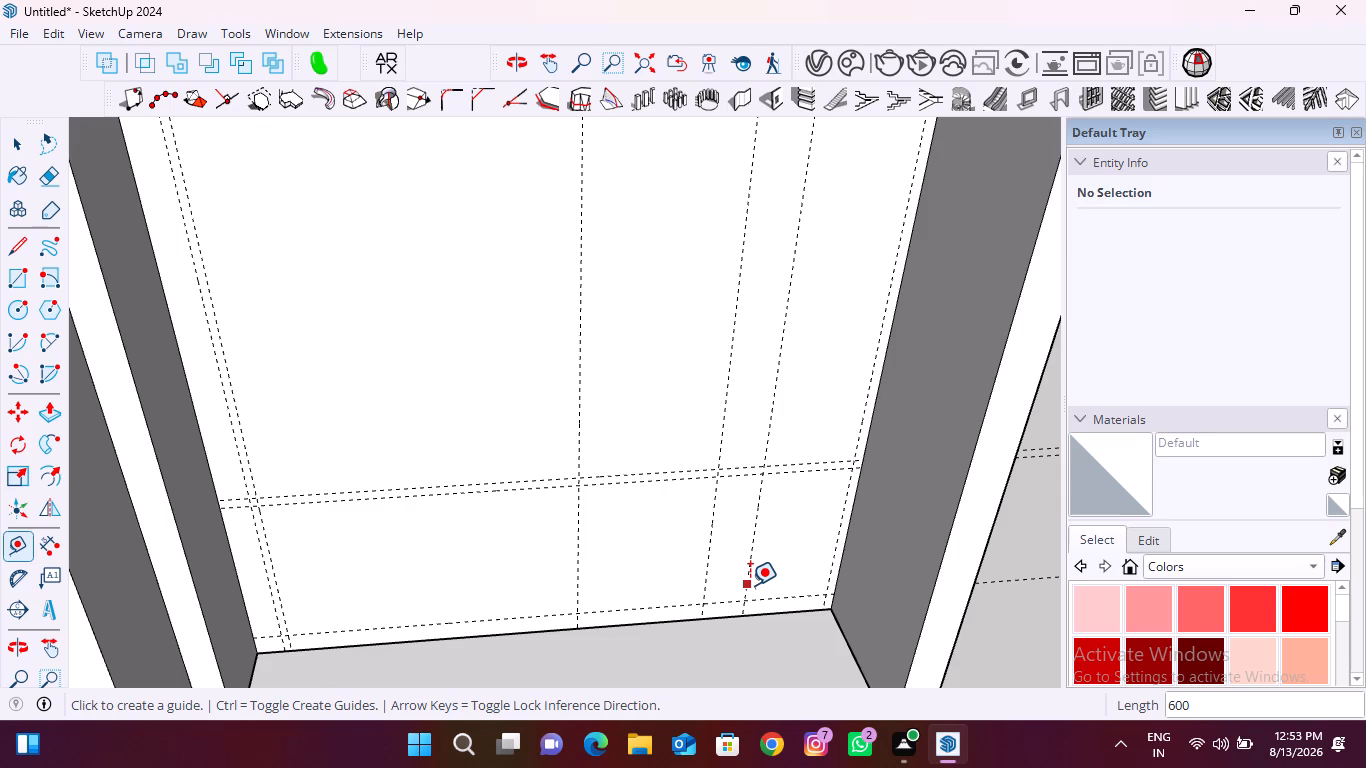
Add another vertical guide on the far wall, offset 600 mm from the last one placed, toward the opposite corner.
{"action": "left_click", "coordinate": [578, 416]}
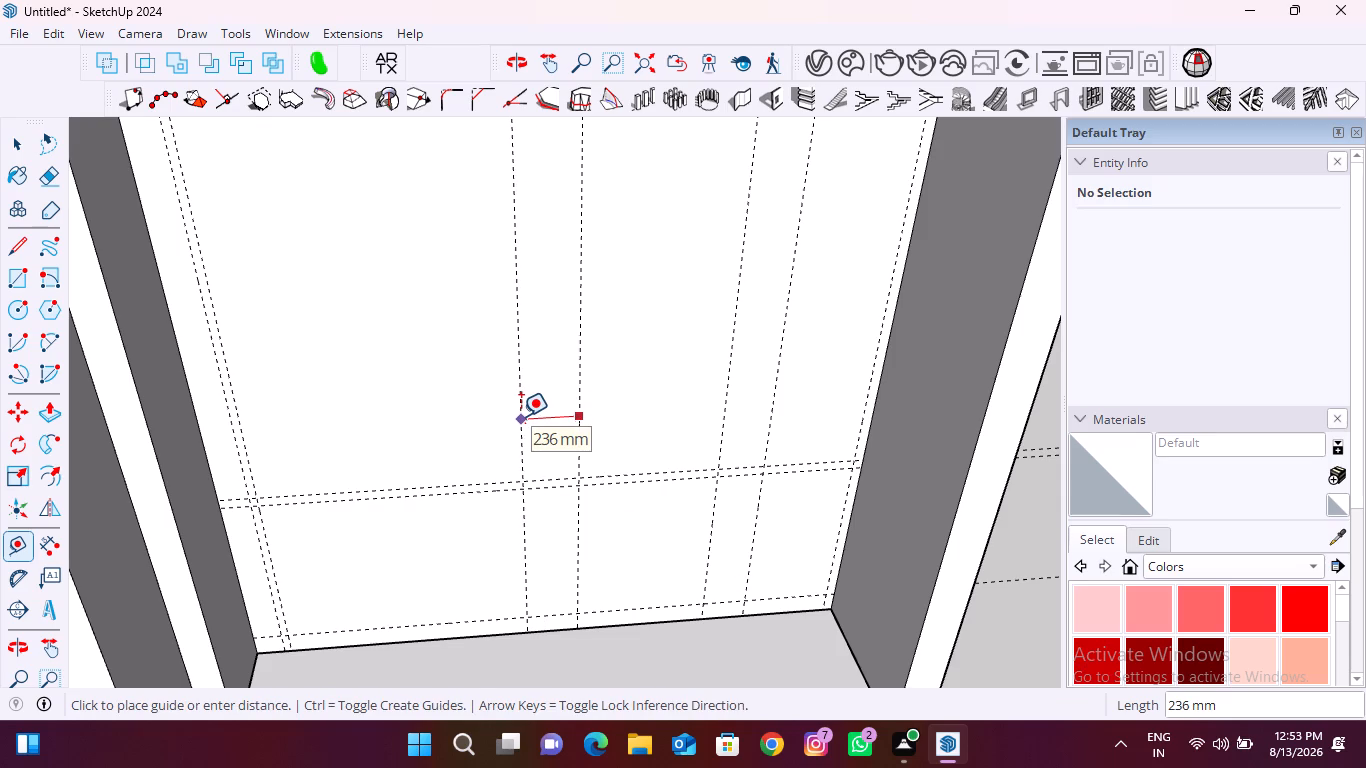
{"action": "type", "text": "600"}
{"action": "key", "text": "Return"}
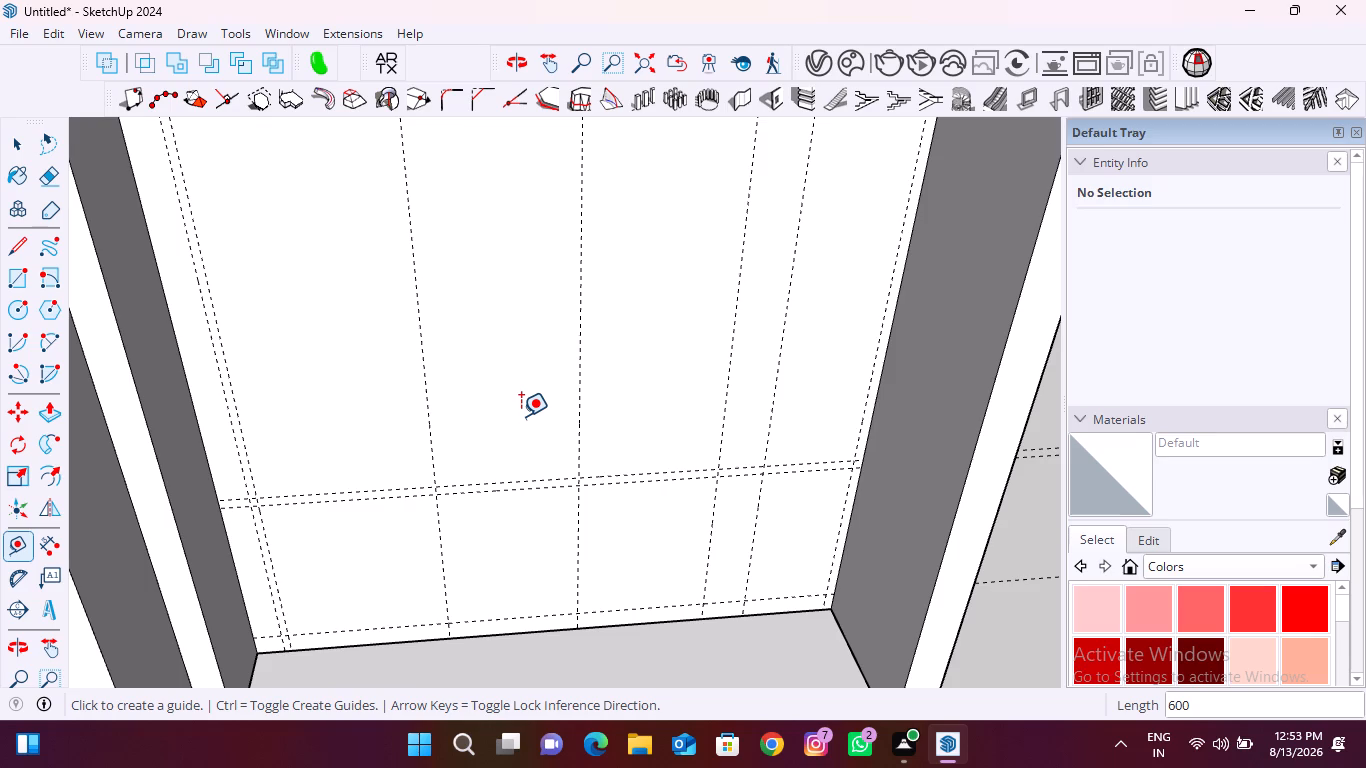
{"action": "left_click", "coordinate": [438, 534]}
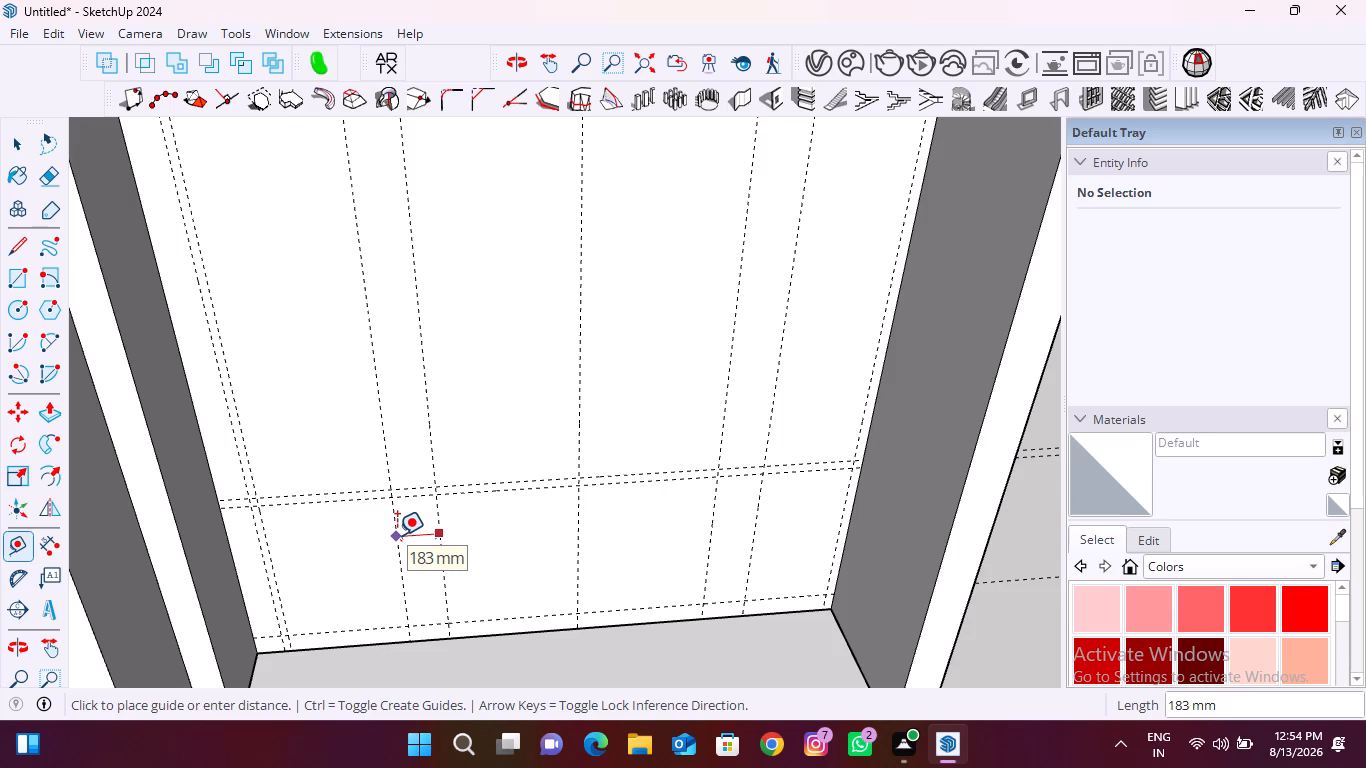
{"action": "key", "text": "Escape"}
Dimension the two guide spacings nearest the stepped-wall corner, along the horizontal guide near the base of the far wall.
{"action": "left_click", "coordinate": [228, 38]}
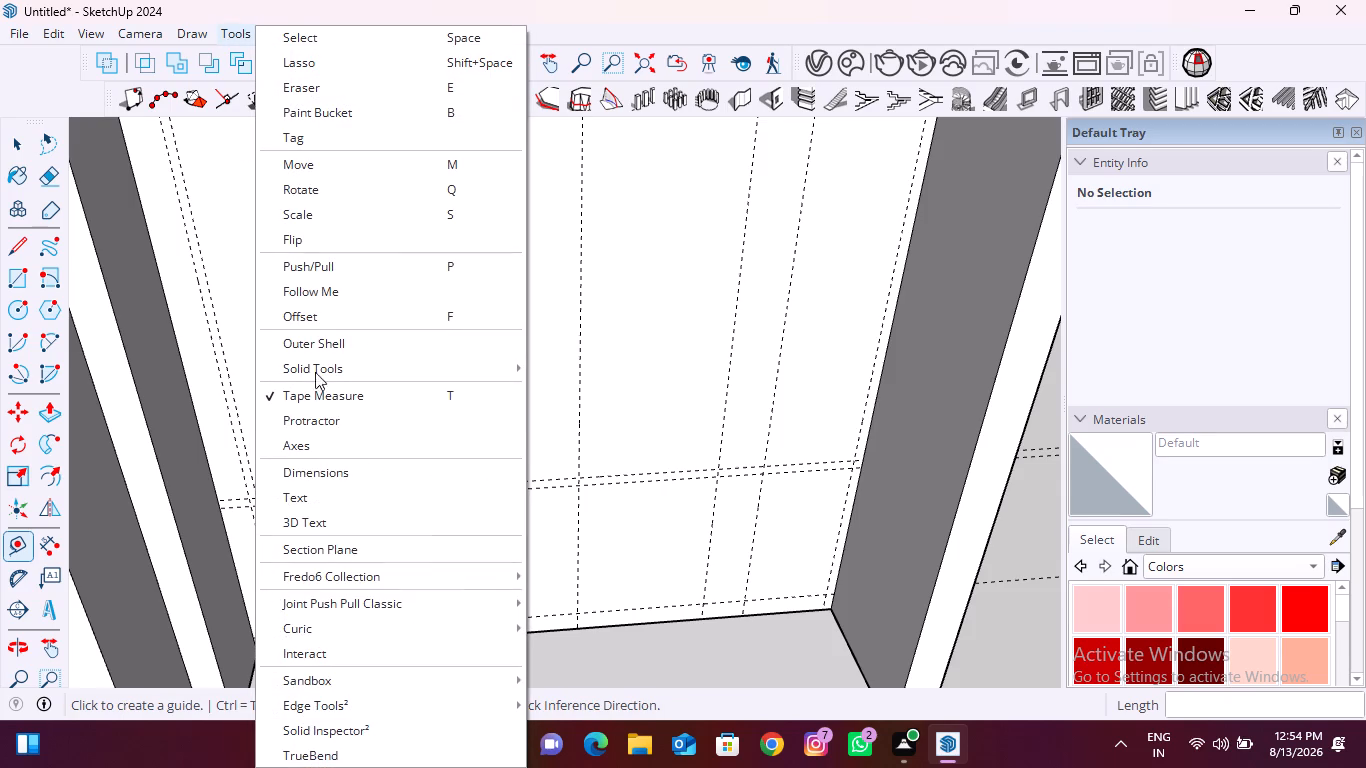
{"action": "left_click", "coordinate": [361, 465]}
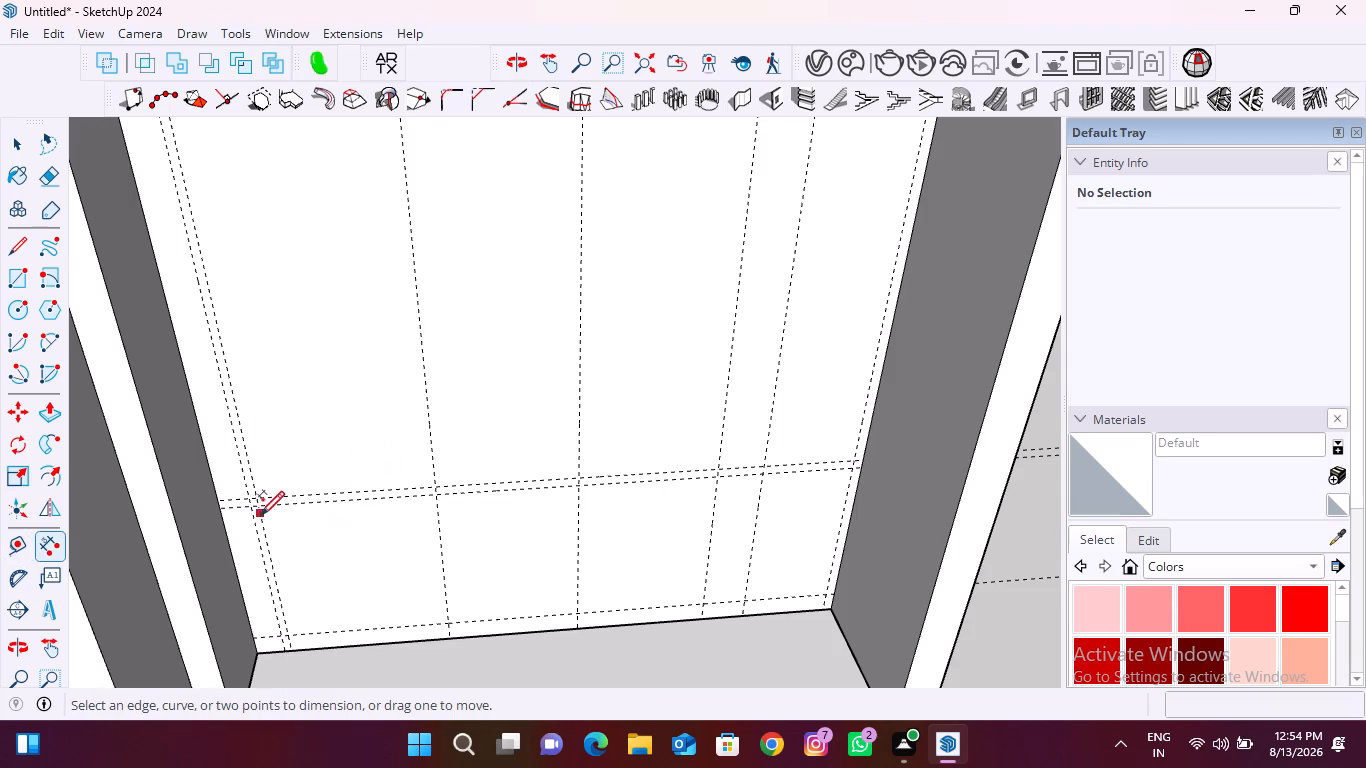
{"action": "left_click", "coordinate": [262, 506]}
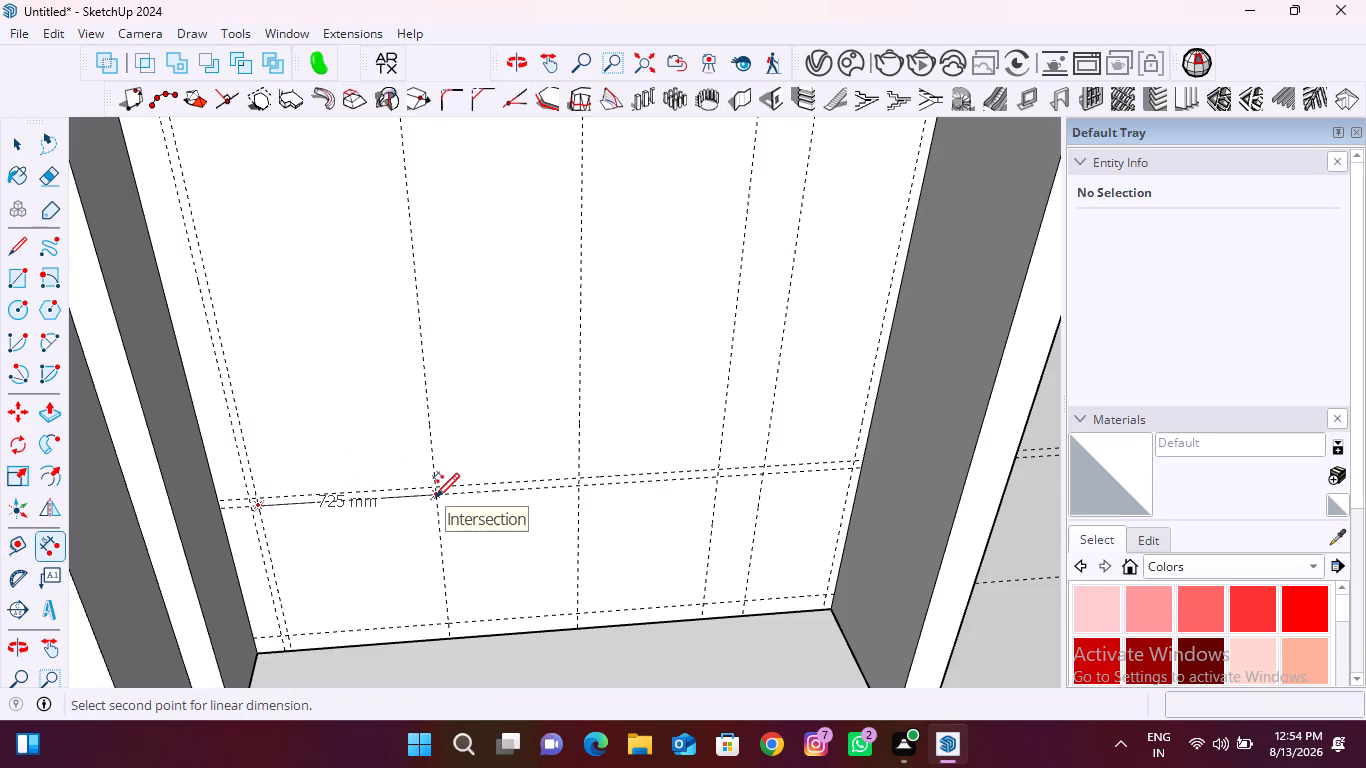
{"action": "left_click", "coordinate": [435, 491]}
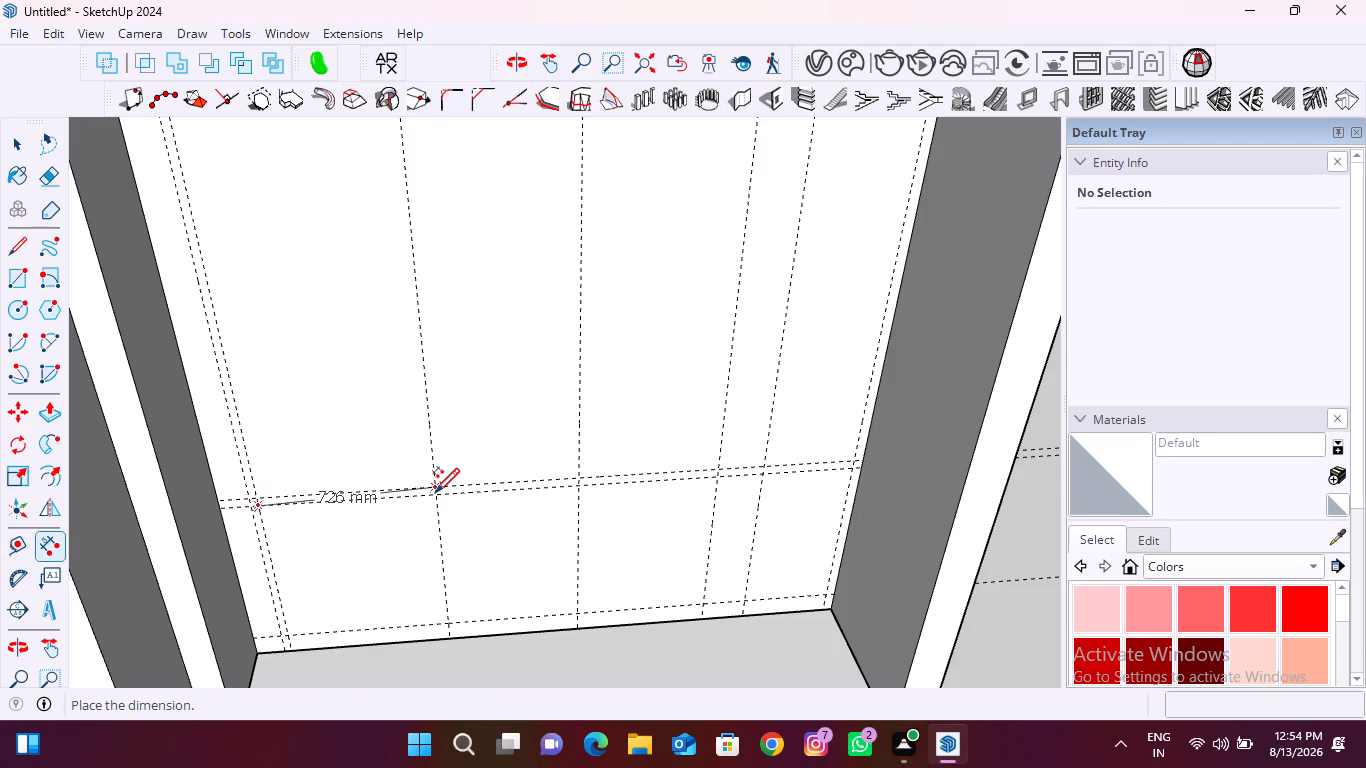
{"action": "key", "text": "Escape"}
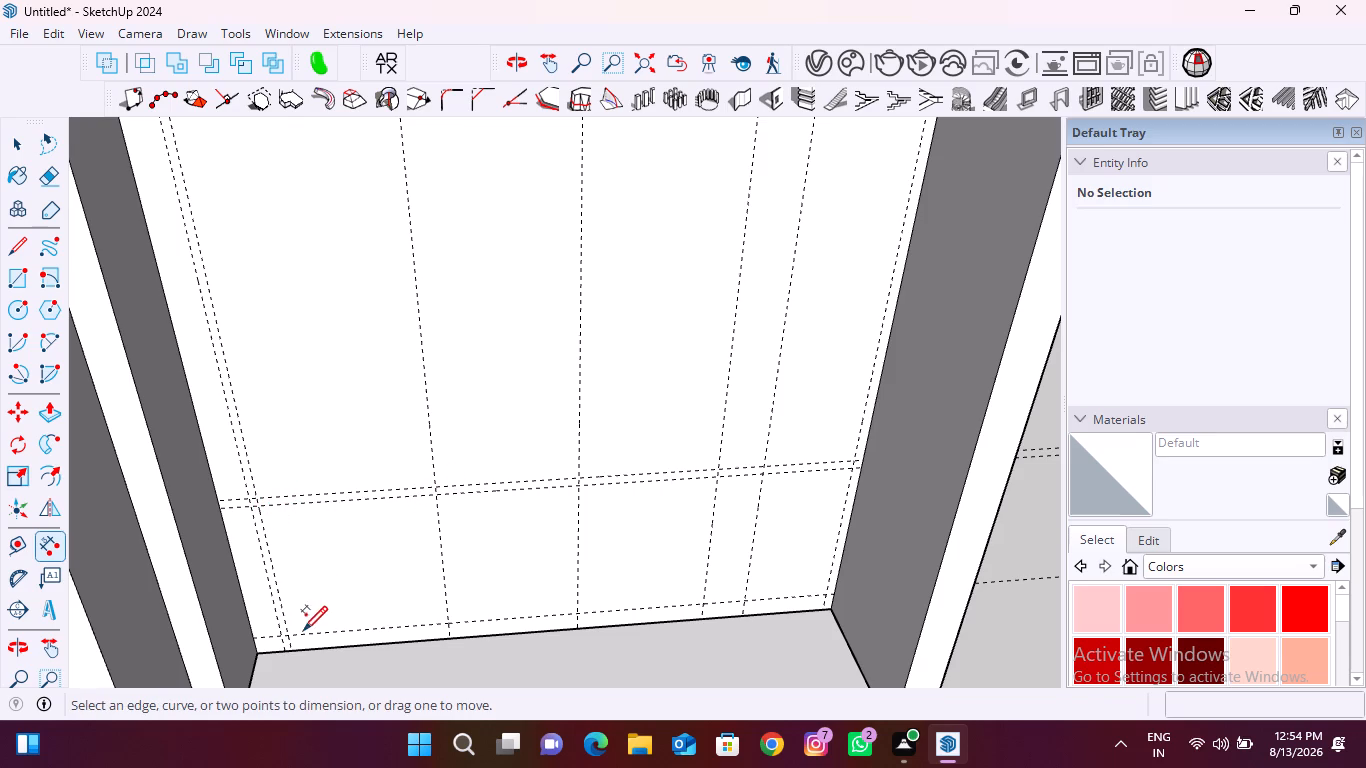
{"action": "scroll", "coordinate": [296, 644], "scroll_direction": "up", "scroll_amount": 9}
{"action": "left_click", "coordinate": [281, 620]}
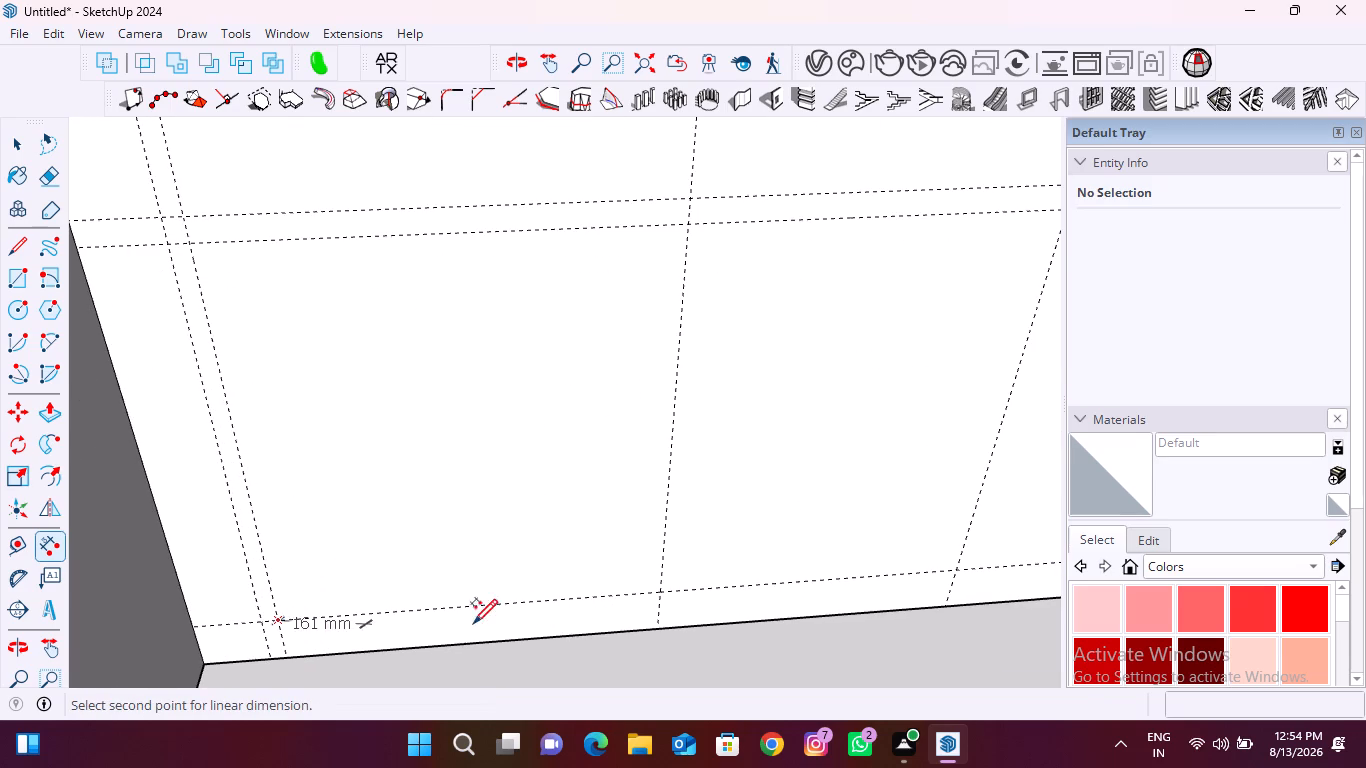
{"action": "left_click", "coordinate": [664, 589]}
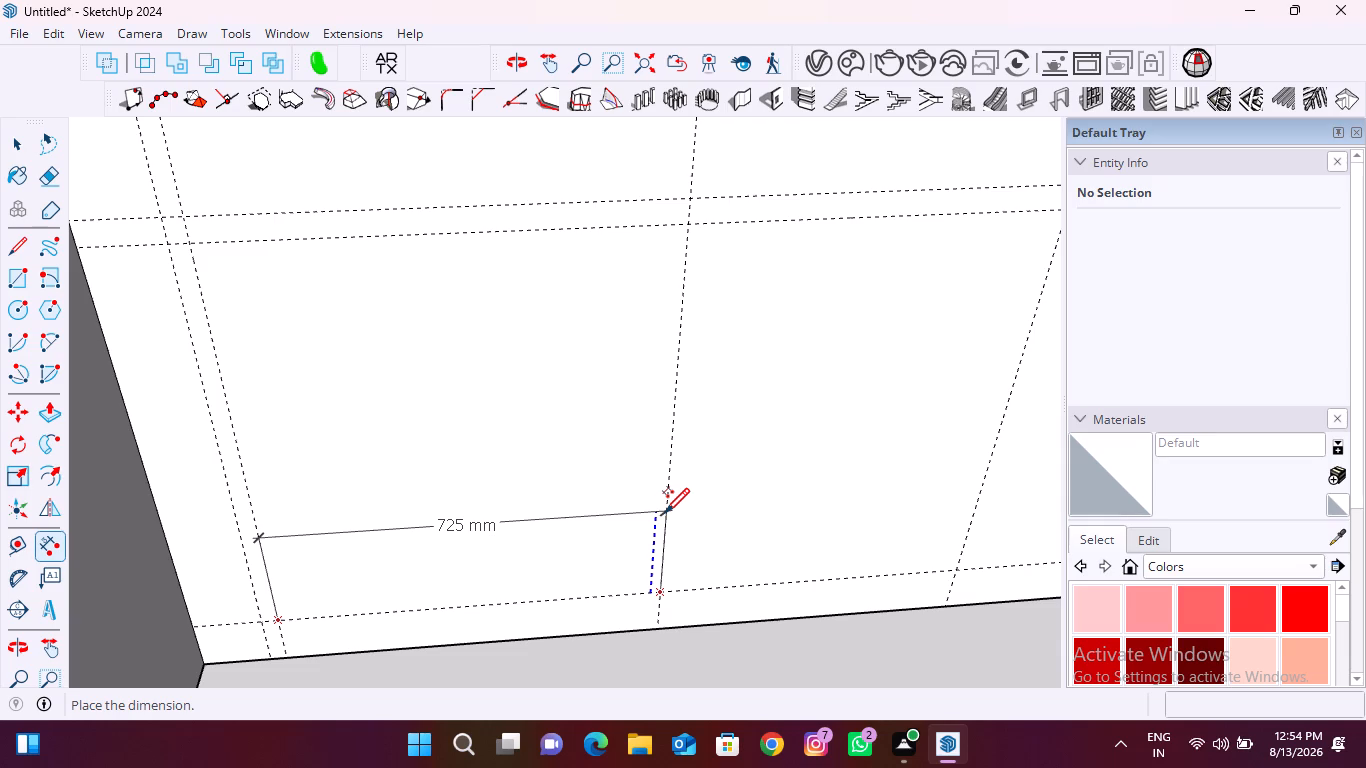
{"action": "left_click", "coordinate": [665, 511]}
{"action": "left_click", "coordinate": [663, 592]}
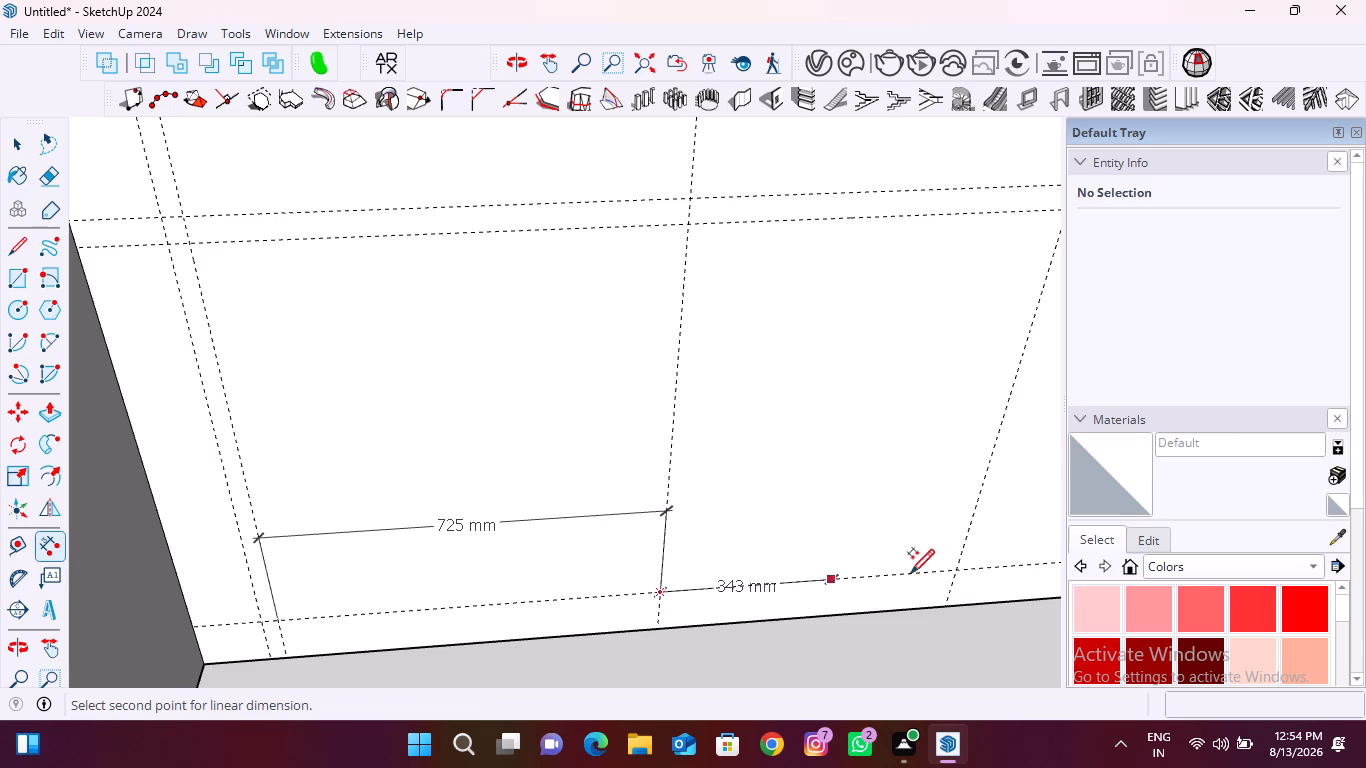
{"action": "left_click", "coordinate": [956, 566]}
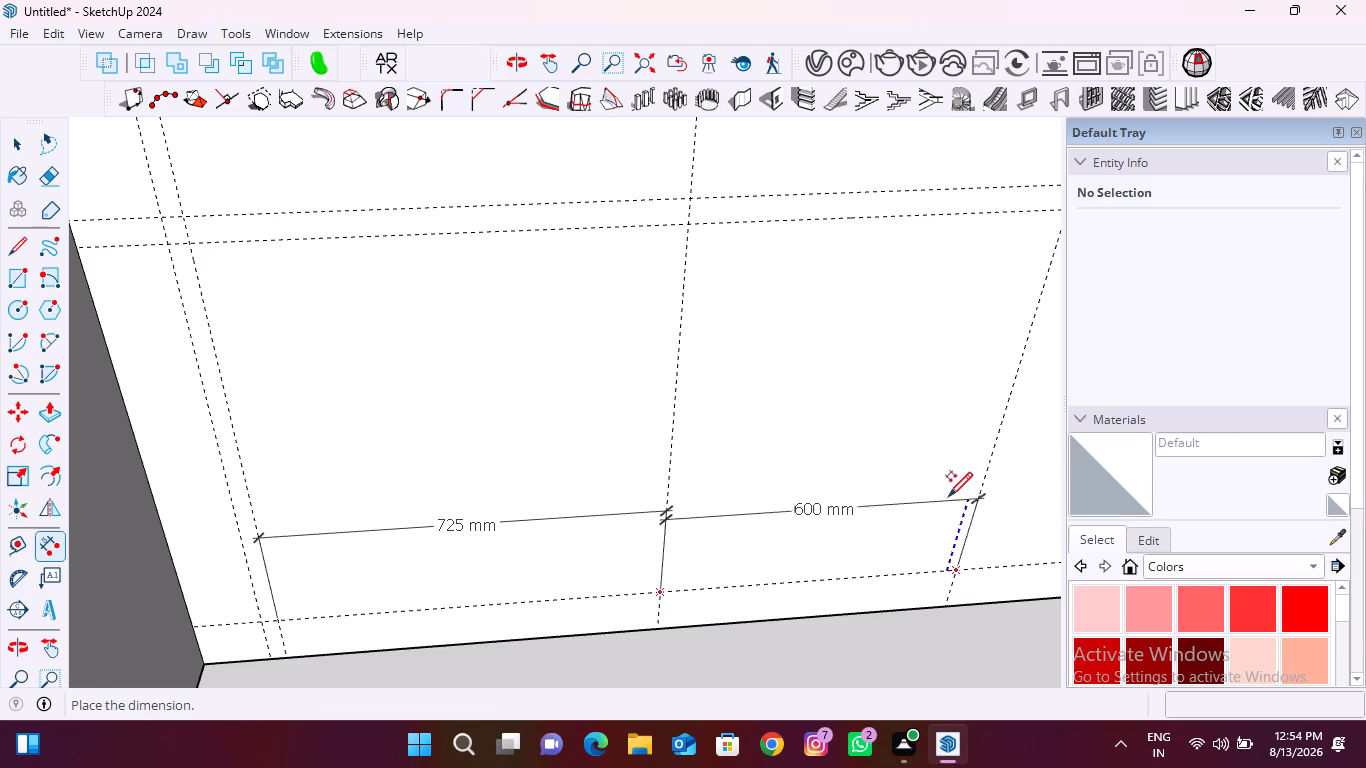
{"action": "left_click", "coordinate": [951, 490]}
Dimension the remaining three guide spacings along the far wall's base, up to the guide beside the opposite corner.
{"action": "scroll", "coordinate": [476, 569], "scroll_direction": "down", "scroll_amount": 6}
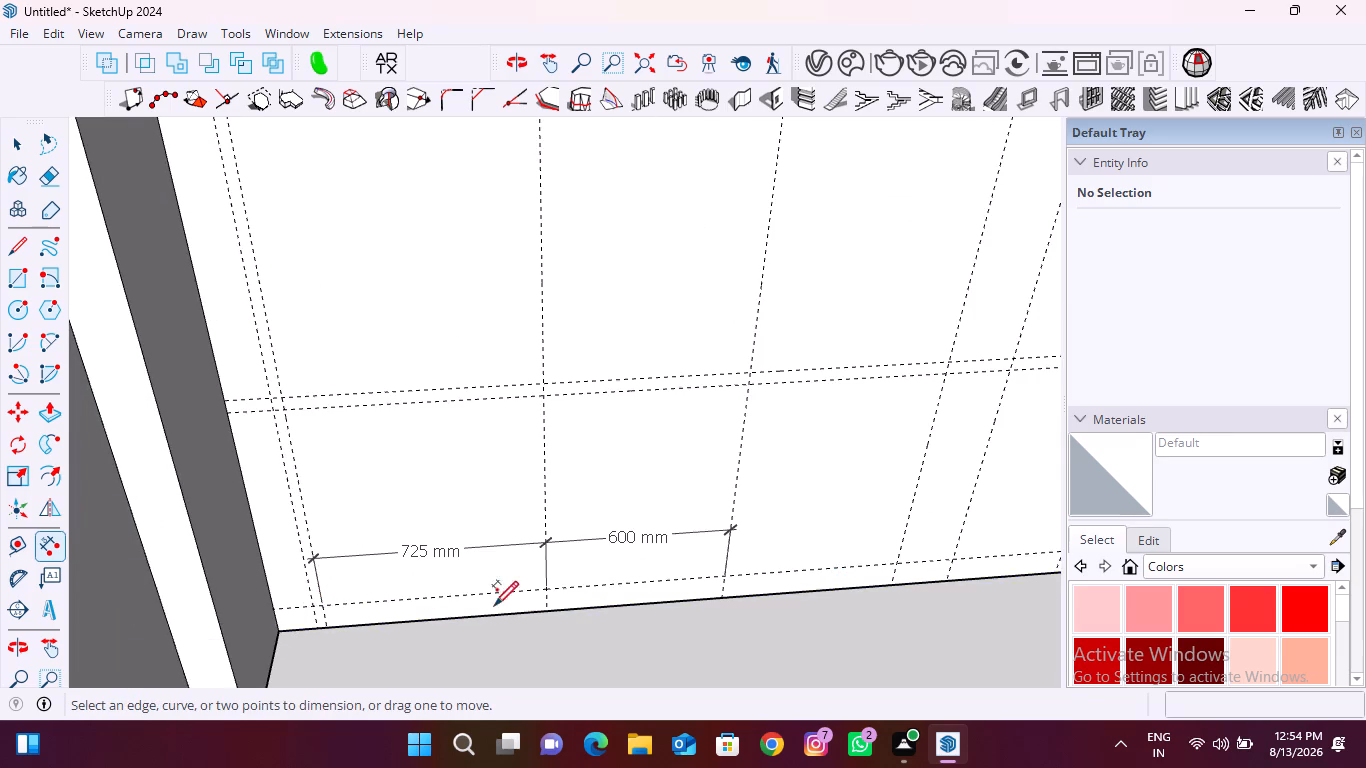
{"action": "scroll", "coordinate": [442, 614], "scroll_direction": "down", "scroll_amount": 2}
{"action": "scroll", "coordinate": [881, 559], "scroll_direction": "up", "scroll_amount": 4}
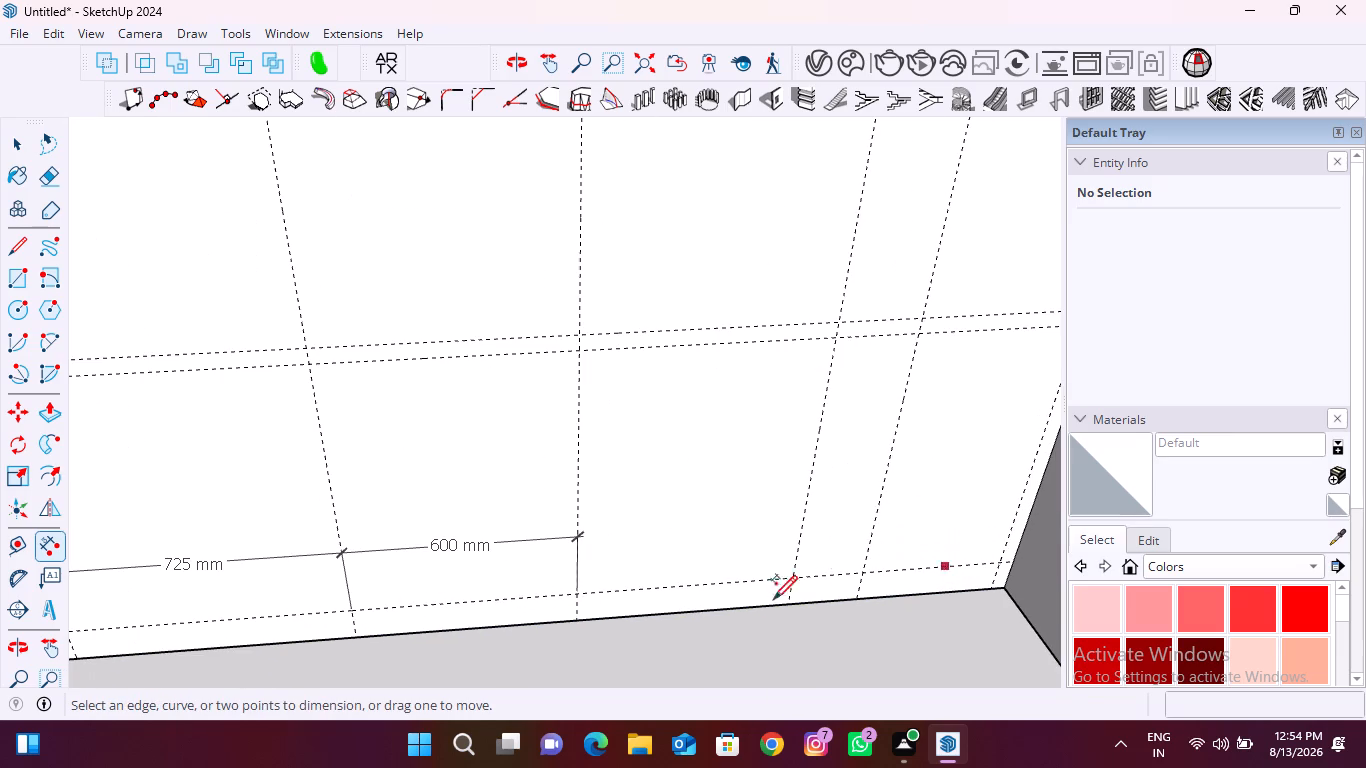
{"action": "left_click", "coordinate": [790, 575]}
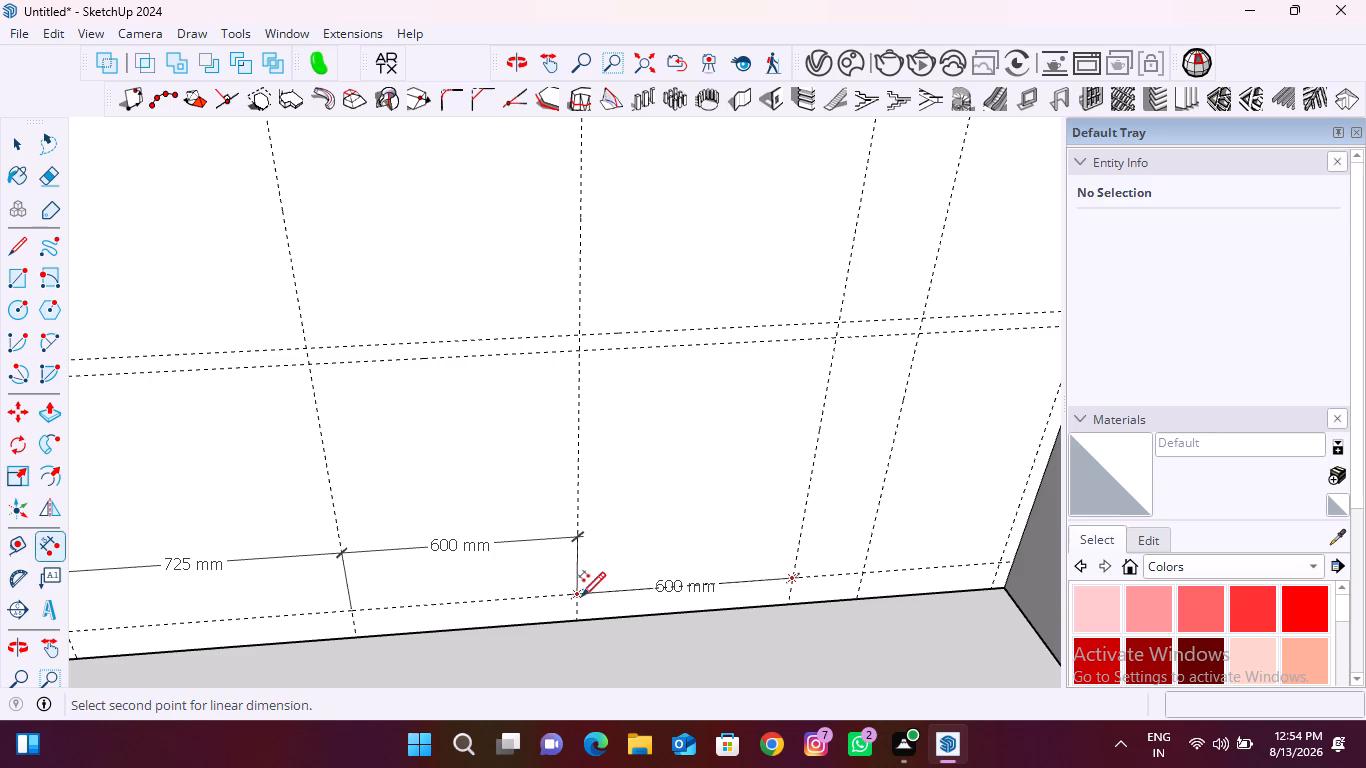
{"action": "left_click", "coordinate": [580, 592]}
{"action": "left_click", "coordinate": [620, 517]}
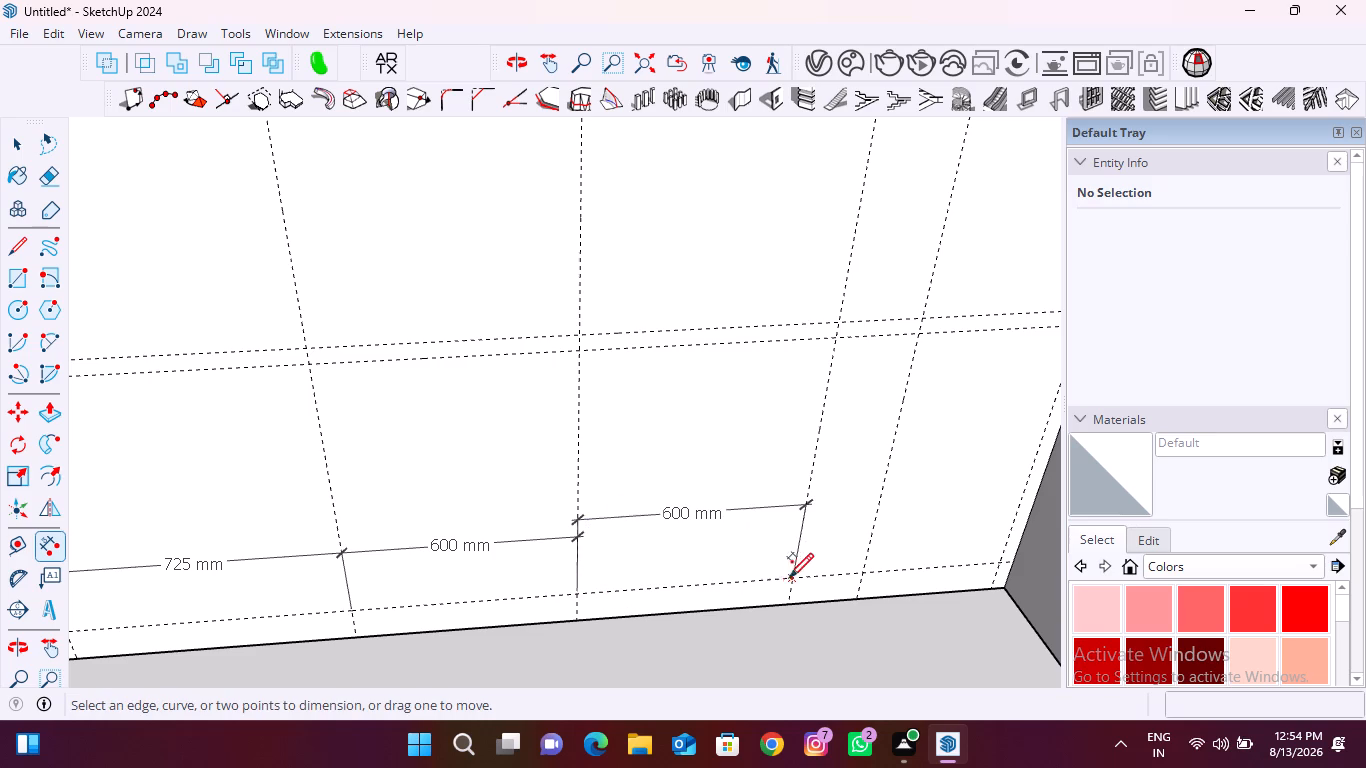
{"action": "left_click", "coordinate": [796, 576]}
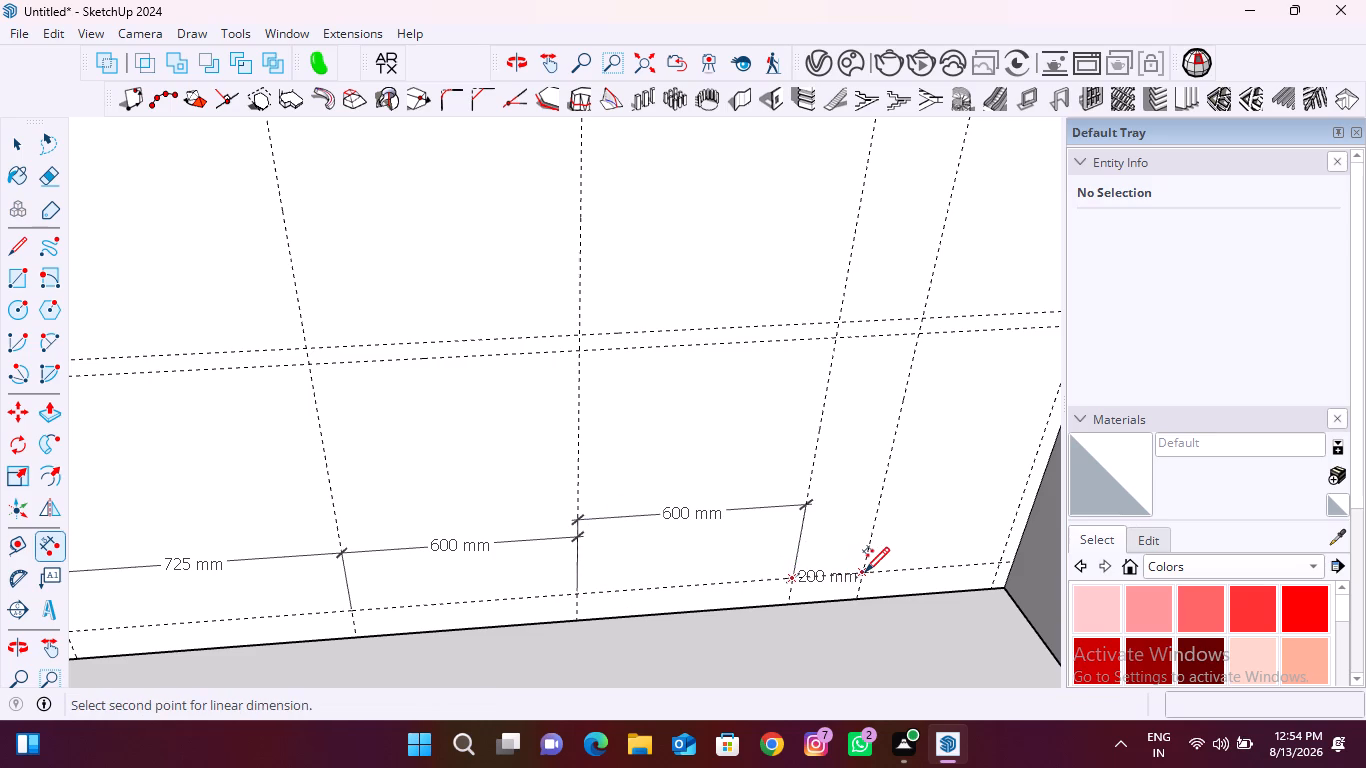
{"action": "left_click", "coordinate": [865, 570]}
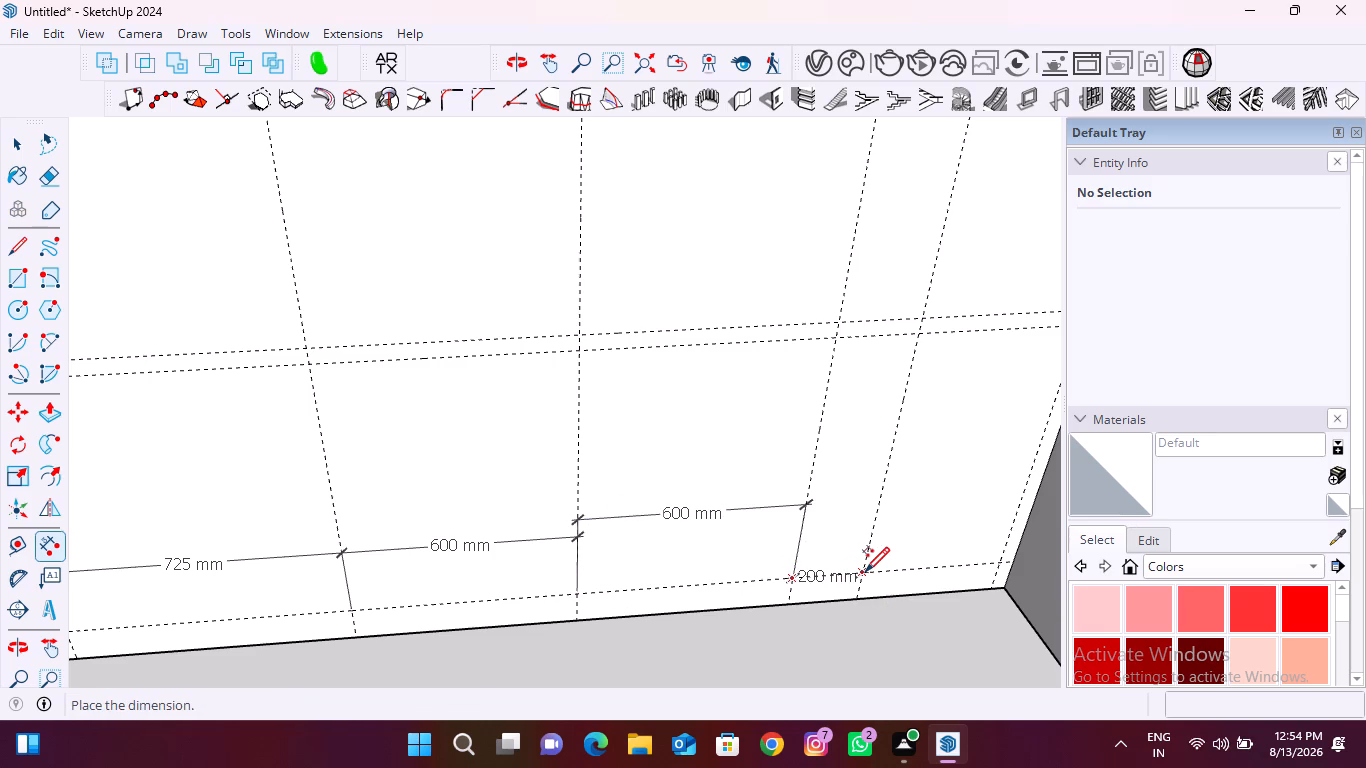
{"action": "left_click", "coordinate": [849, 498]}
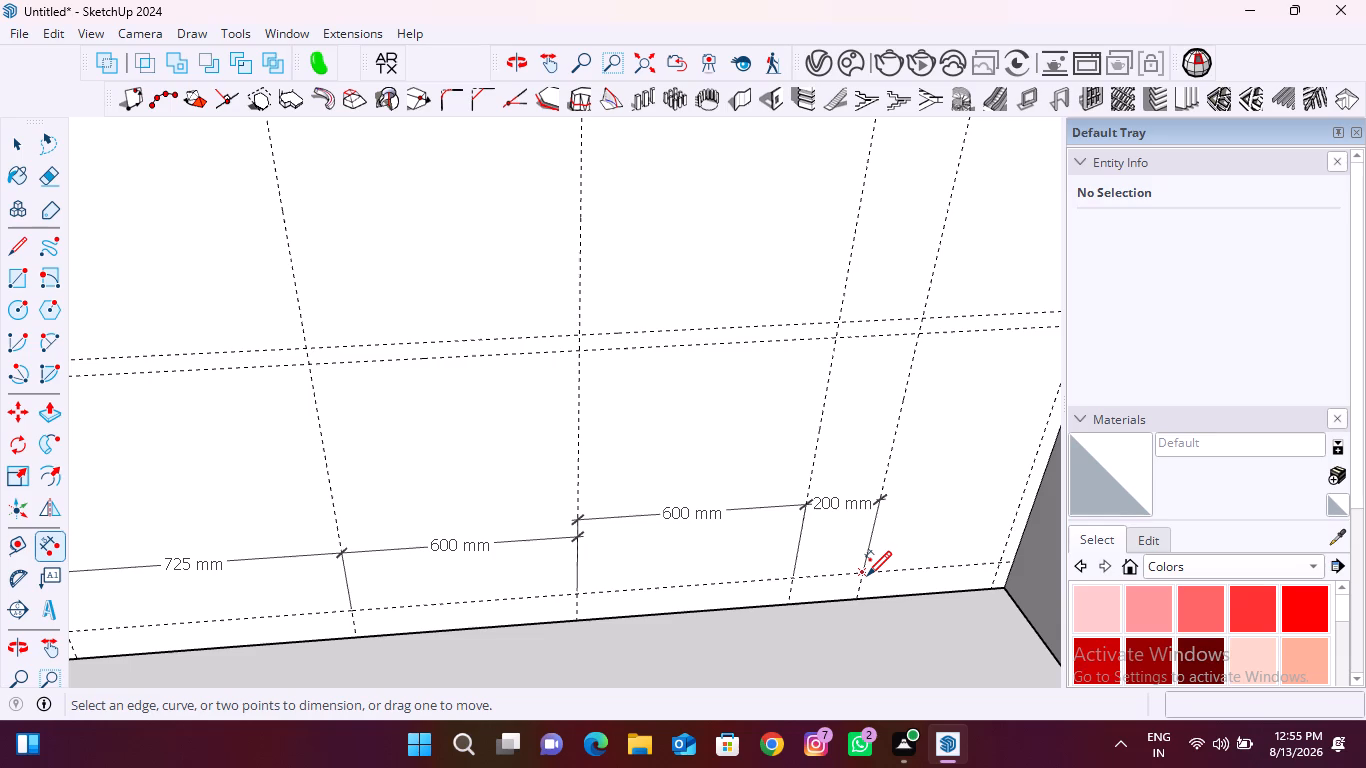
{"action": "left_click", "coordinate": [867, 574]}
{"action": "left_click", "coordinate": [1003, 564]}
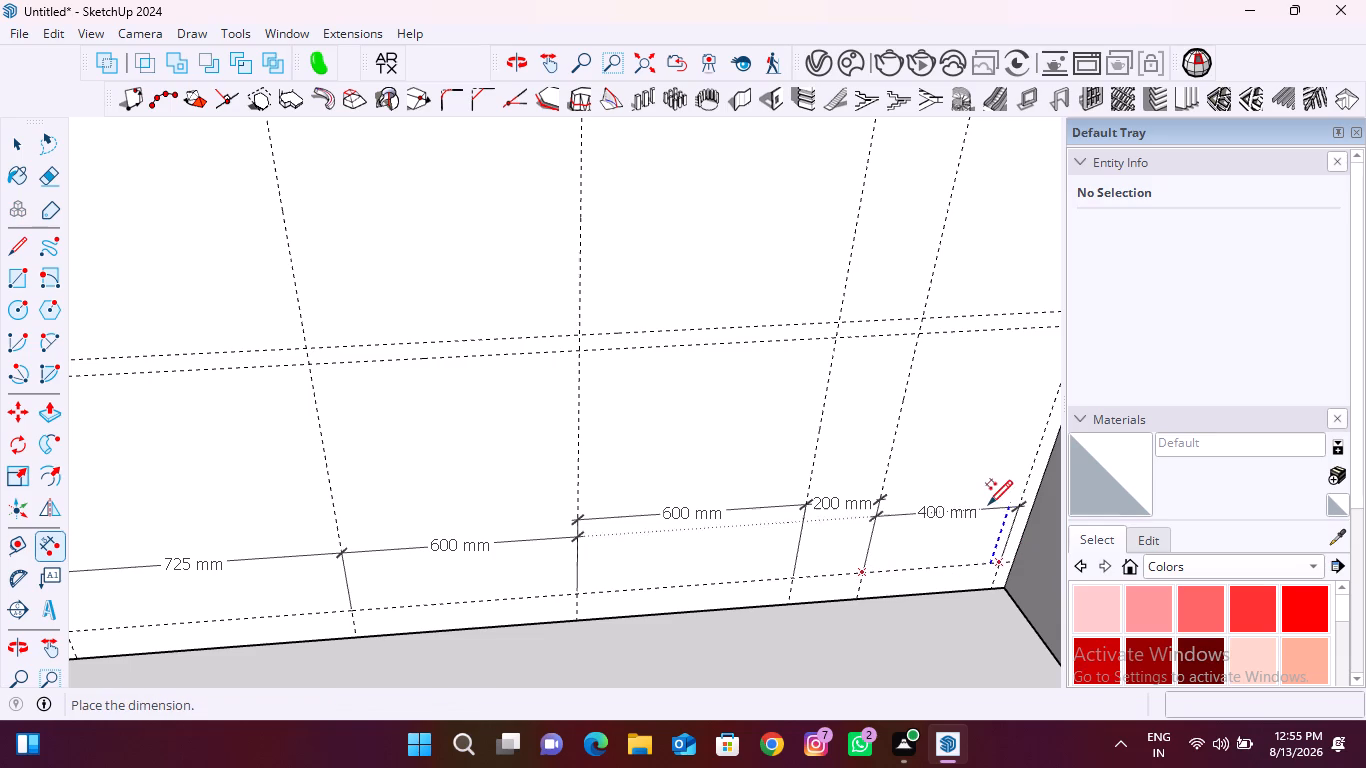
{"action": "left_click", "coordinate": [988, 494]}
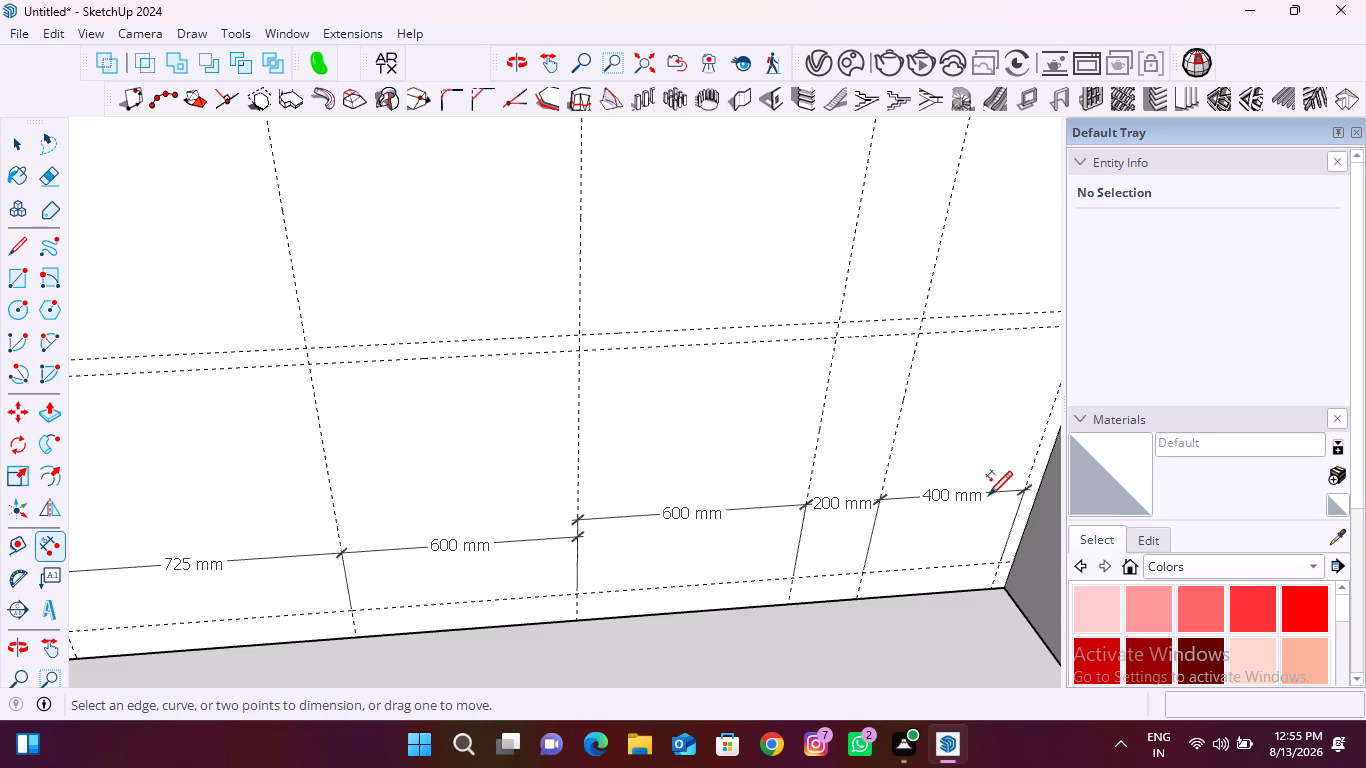
Measure the far wall's inner length along its top edge without placing a dimension.
{"action": "scroll", "coordinate": [560, 572], "scroll_direction": "down", "scroll_amount": 4}
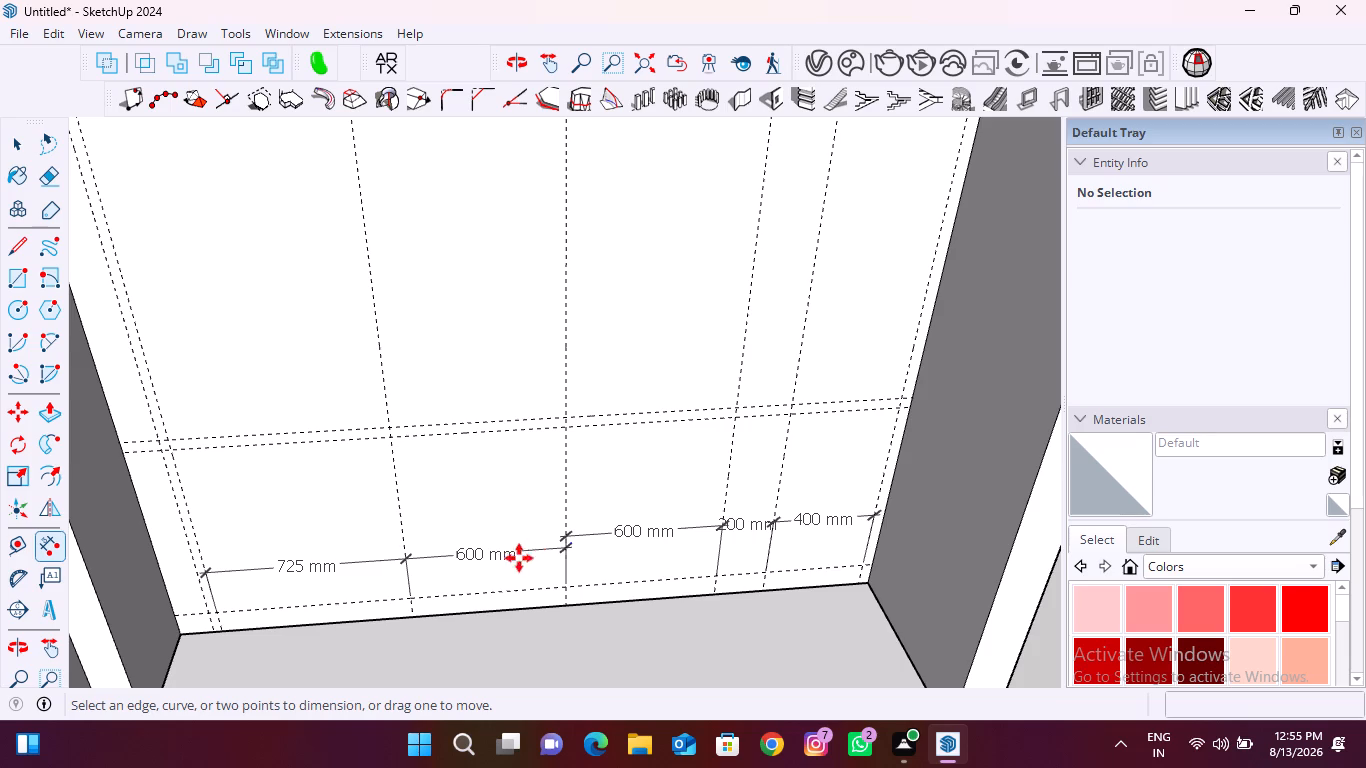
{"action": "scroll", "coordinate": [515, 543], "scroll_direction": "down", "scroll_amount": 8}
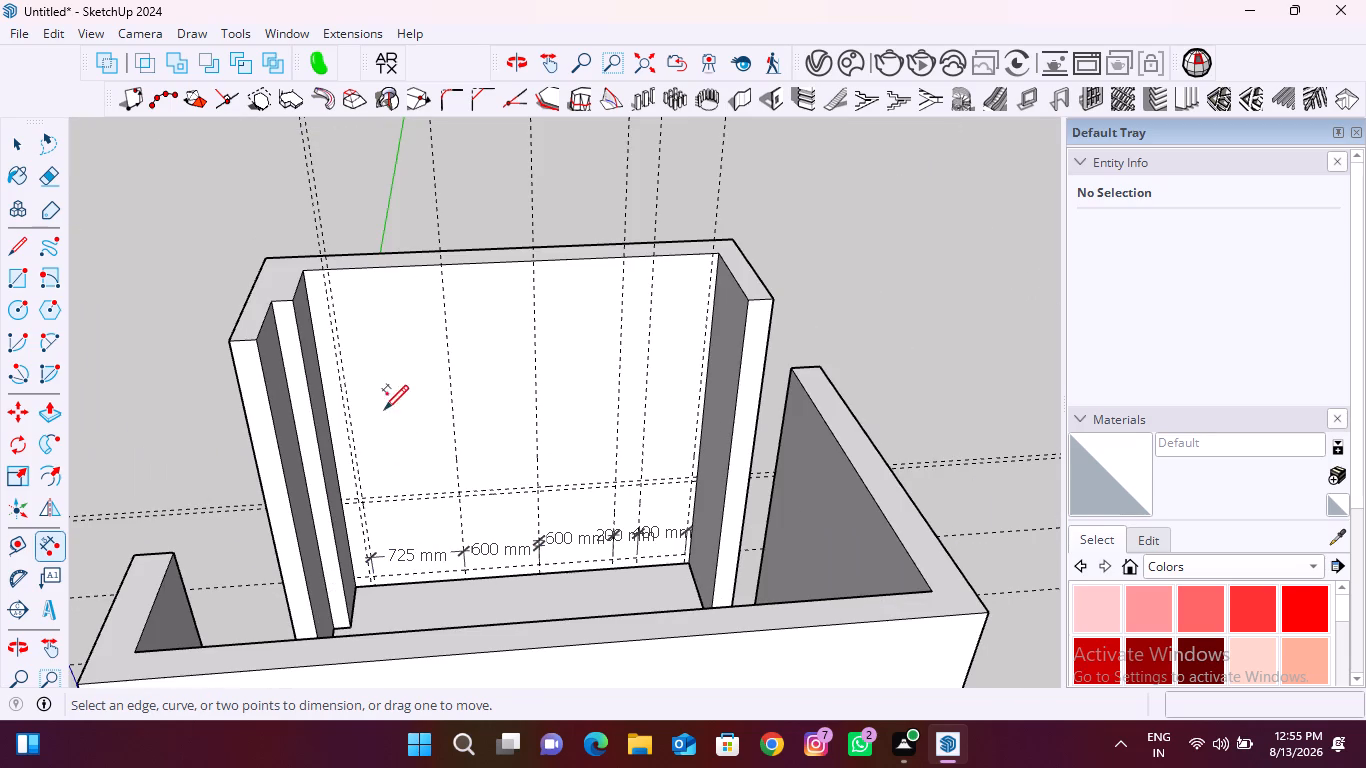
{"action": "middle_click_drag", "start_coordinate": [401, 394], "coordinate": [406, 596]}
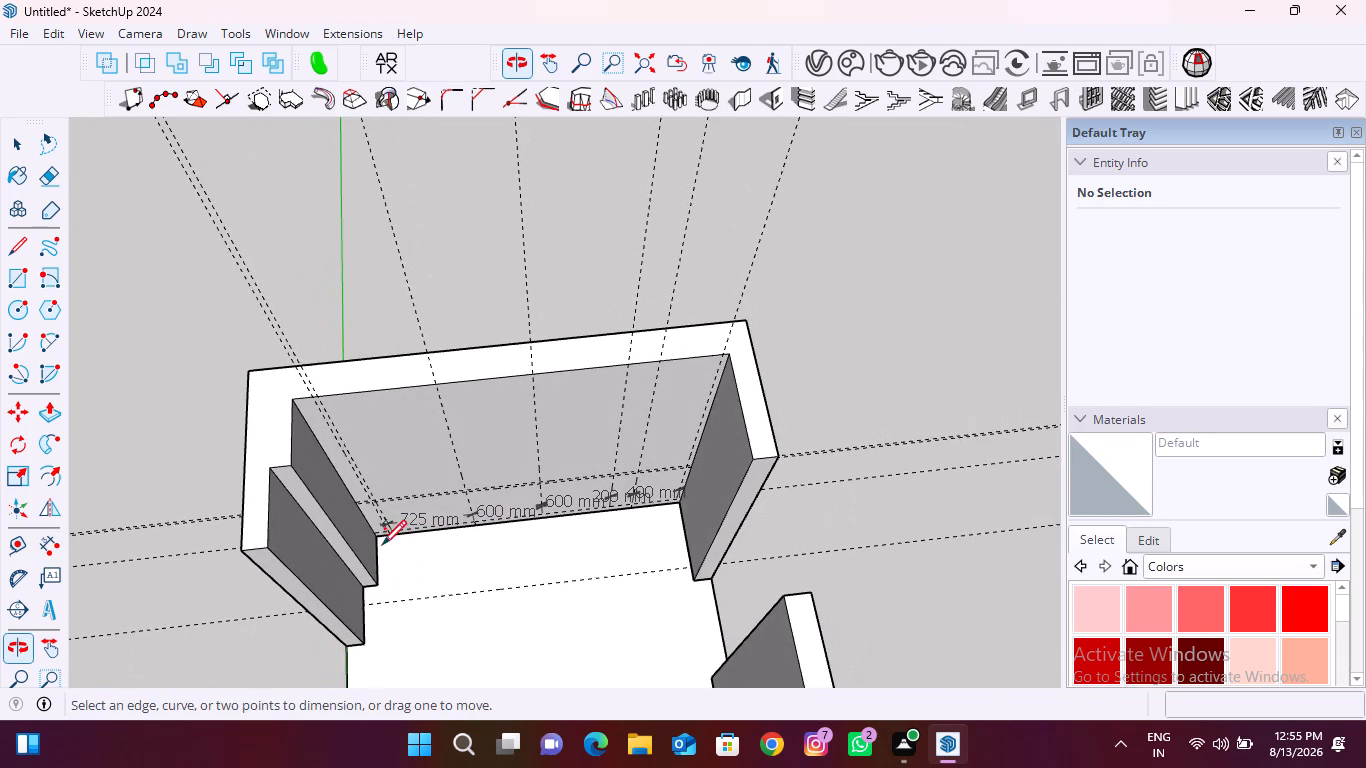
{"action": "left_click", "coordinate": [288, 397]}
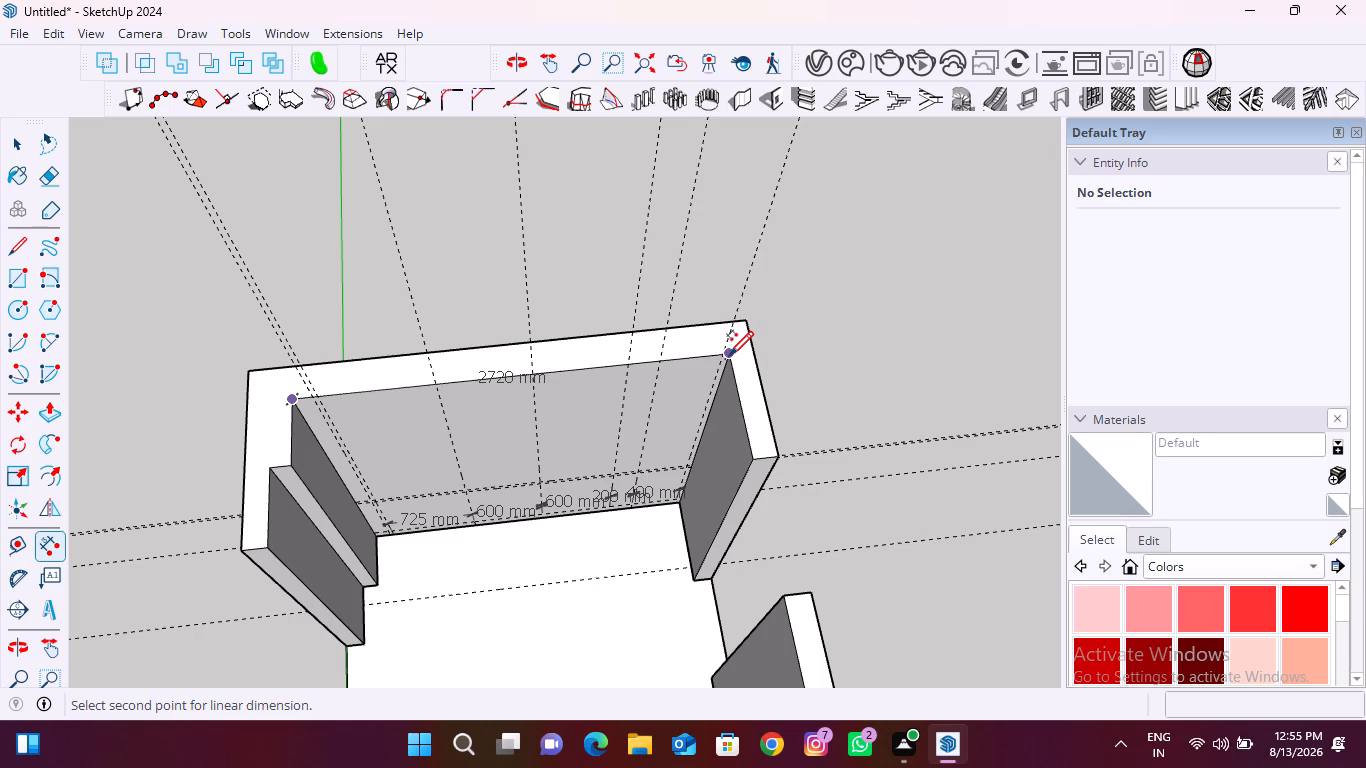
{"action": "key", "text": "Escape"}
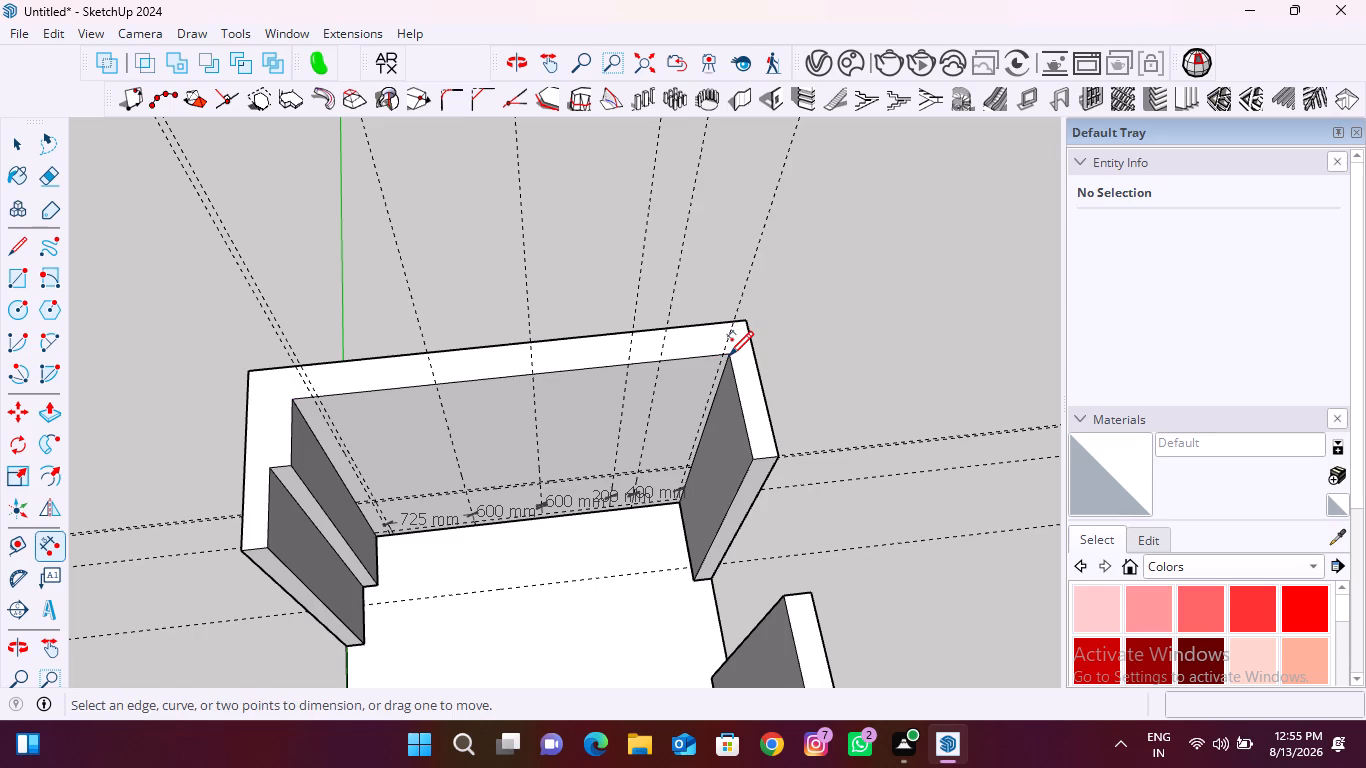
Undo the far-wall dimensions, all guides and the wall extrusions, back to the base slab with only the wall outlines on top.
{"action": "scroll", "coordinate": [712, 349], "scroll_direction": "down", "scroll_amount": 5}
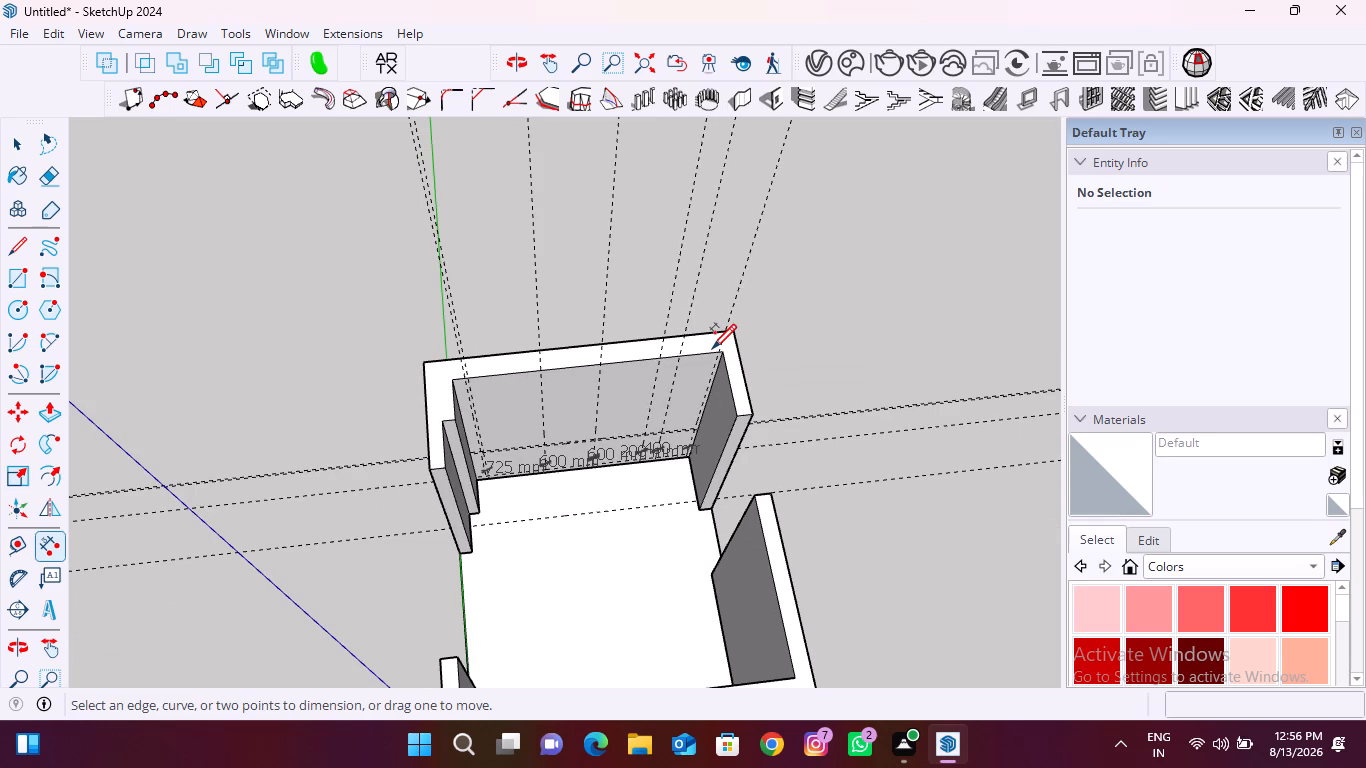
{"action": "key", "text": "ctrl+z"}
{"action": "key", "text": "ctrl+z"}
{"action": "key", "text": "ctrl+z"}
{"action": "key", "text": "ctrl+z"}
{"action": "key", "text": "ctrl+z"}
{"action": "key", "text": "ctrl+z"}
{"action": "key", "text": "ctrl+z"}
{"action": "key", "text": "ctrl+z"}
{"action": "key", "text": "ctrl+z"}
{"action": "key", "text": "ctrl+z"}
{"action": "key", "text": "ctrl+z"}
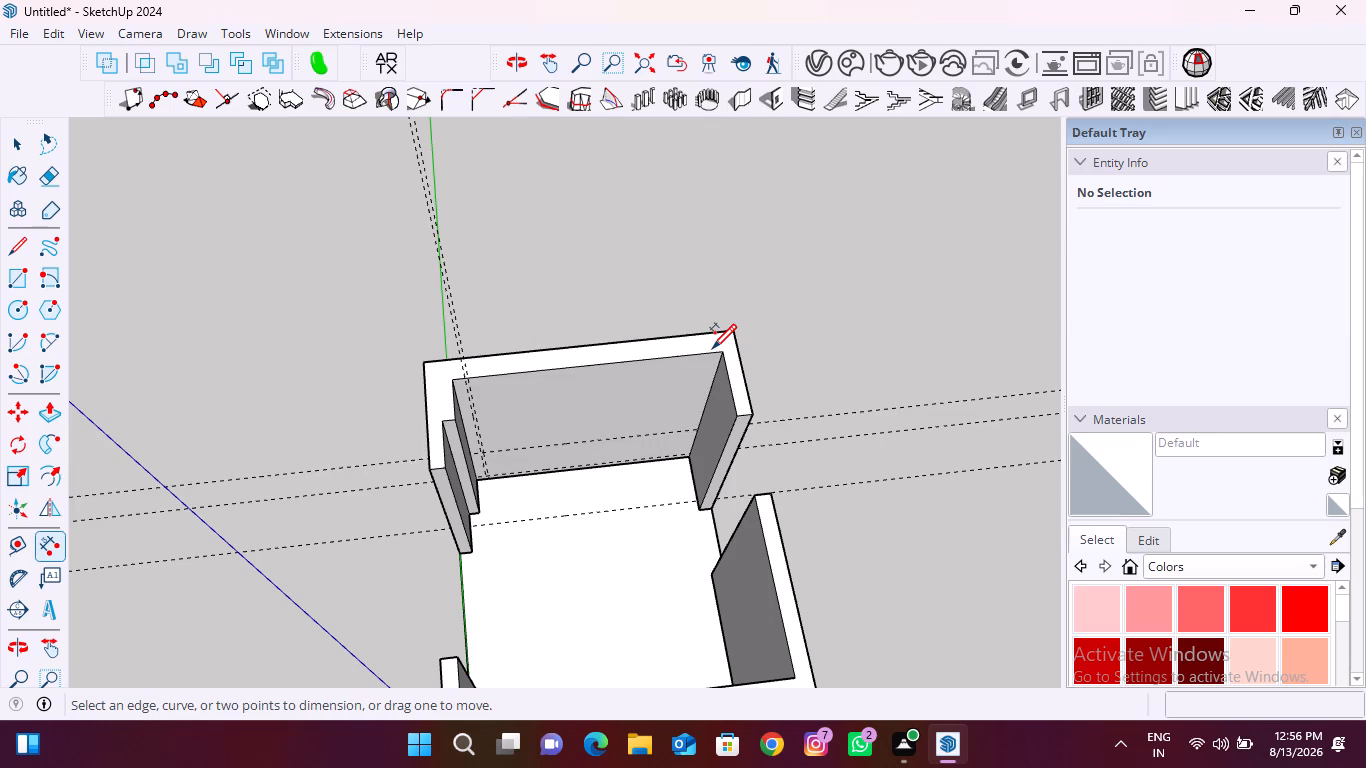
{"action": "key", "text": "ctrl+z"}
{"action": "key", "text": "ctrl+z"}
{"action": "key", "text": "ctrl+z"}
{"action": "key", "text": "ctrl+z"}
{"action": "key", "text": "ctrl+z"}
{"action": "key", "text": "ctrl+z"}
{"action": "key", "text": "ctrl+z"}
{"action": "key", "text": "ctrl+z"}
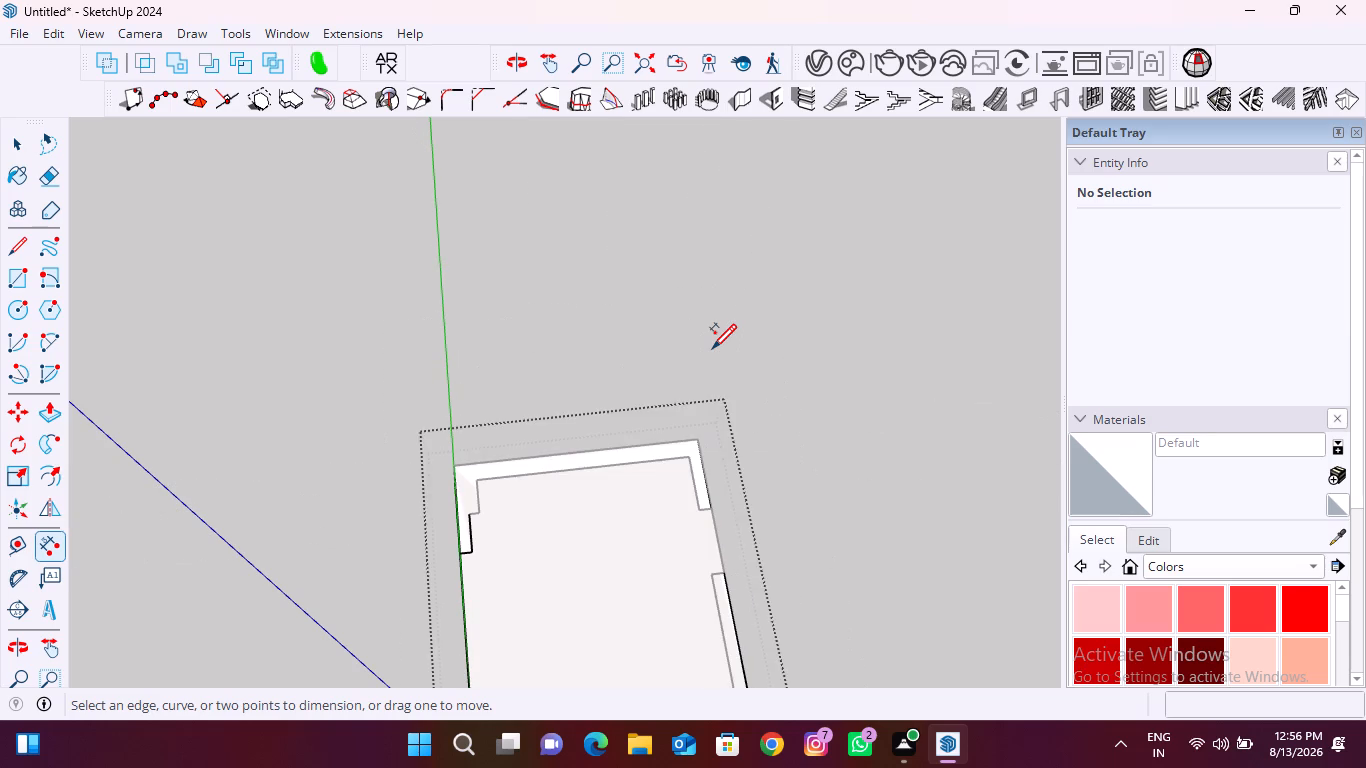
{"action": "key", "text": "ctrl+z"}
{"action": "scroll", "coordinate": [653, 340], "scroll_direction": "down", "scroll_amount": 4}
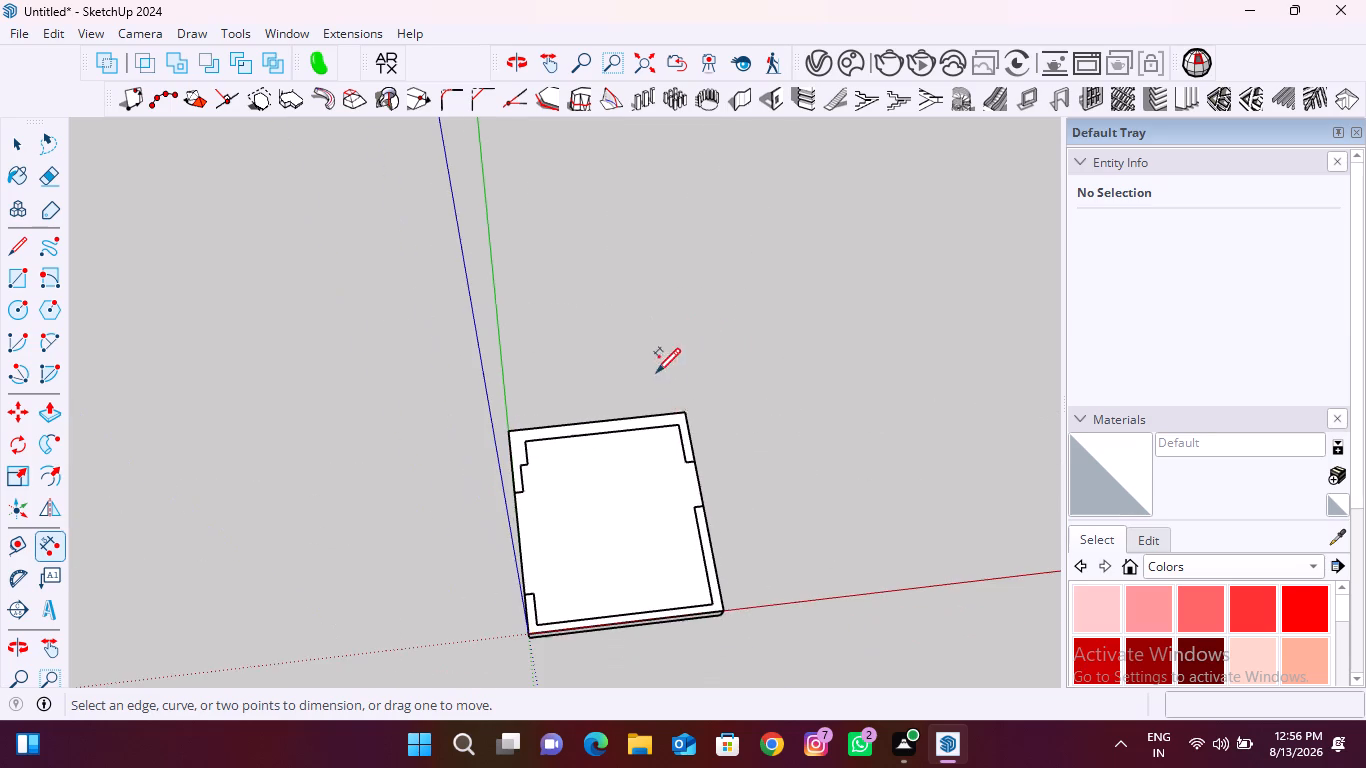
{"action": "scroll", "coordinate": [686, 556], "scroll_direction": "up", "scroll_amount": 5}
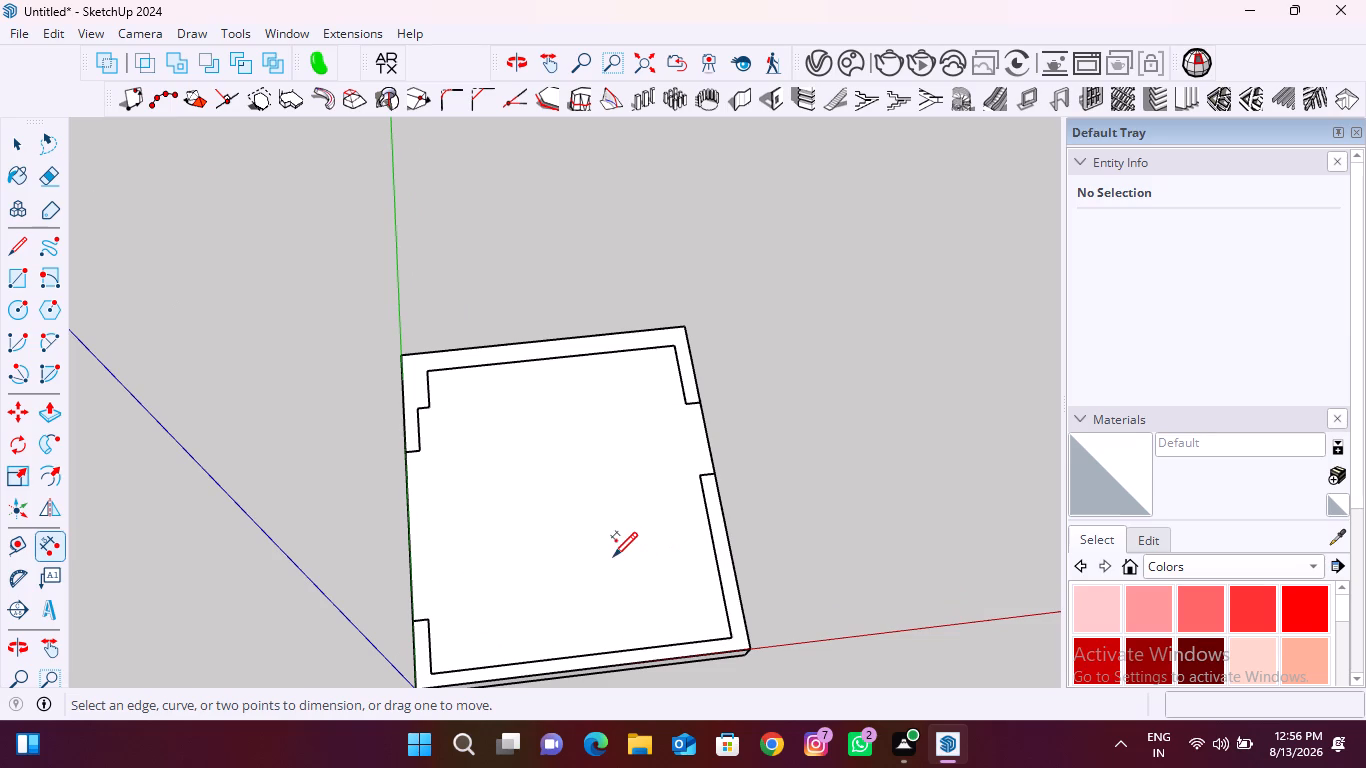
{"action": "middle_click_drag", "start_coordinate": [739, 577], "coordinate": [640, 532]}
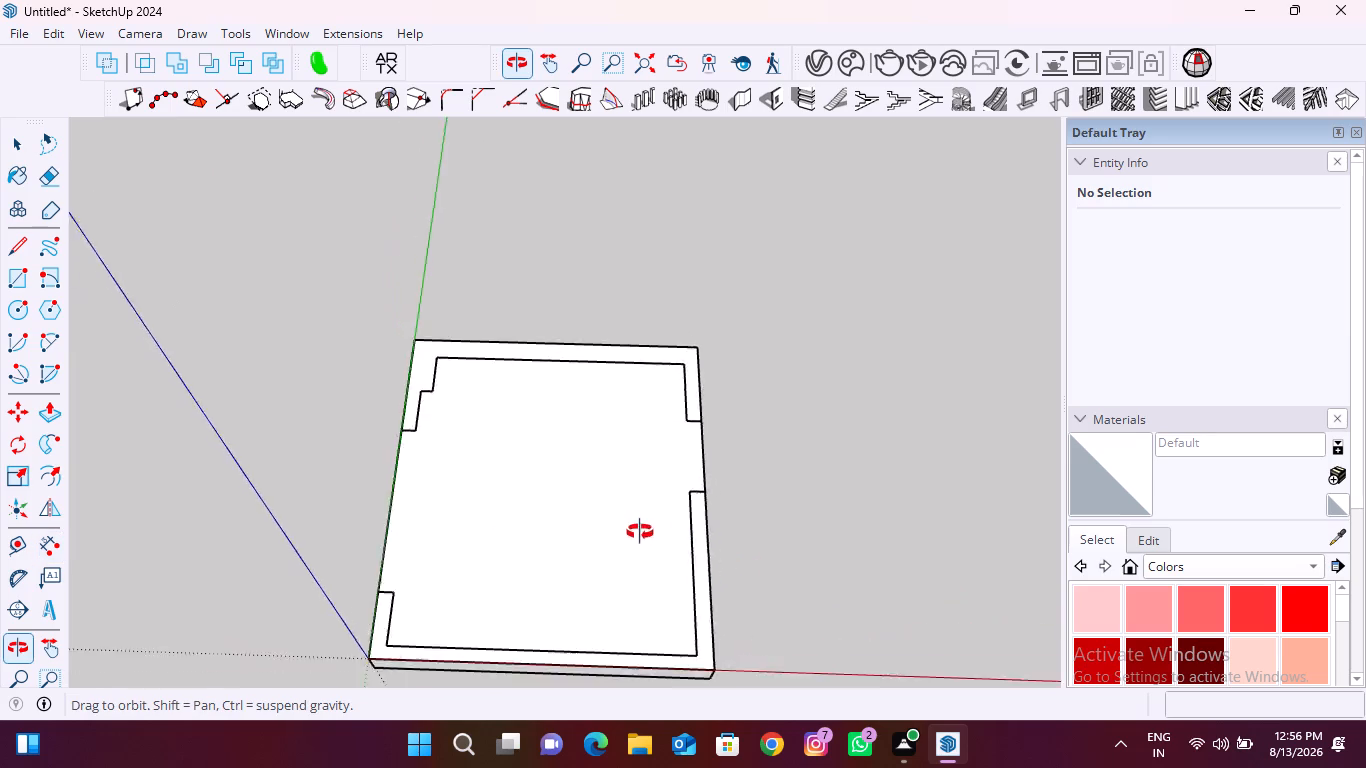
{"action": "middle_click_drag", "start_coordinate": [640, 532], "coordinate": [359, 339]}
{"action": "scroll", "coordinate": [594, 506], "scroll_direction": "up", "scroll_amount": 3}
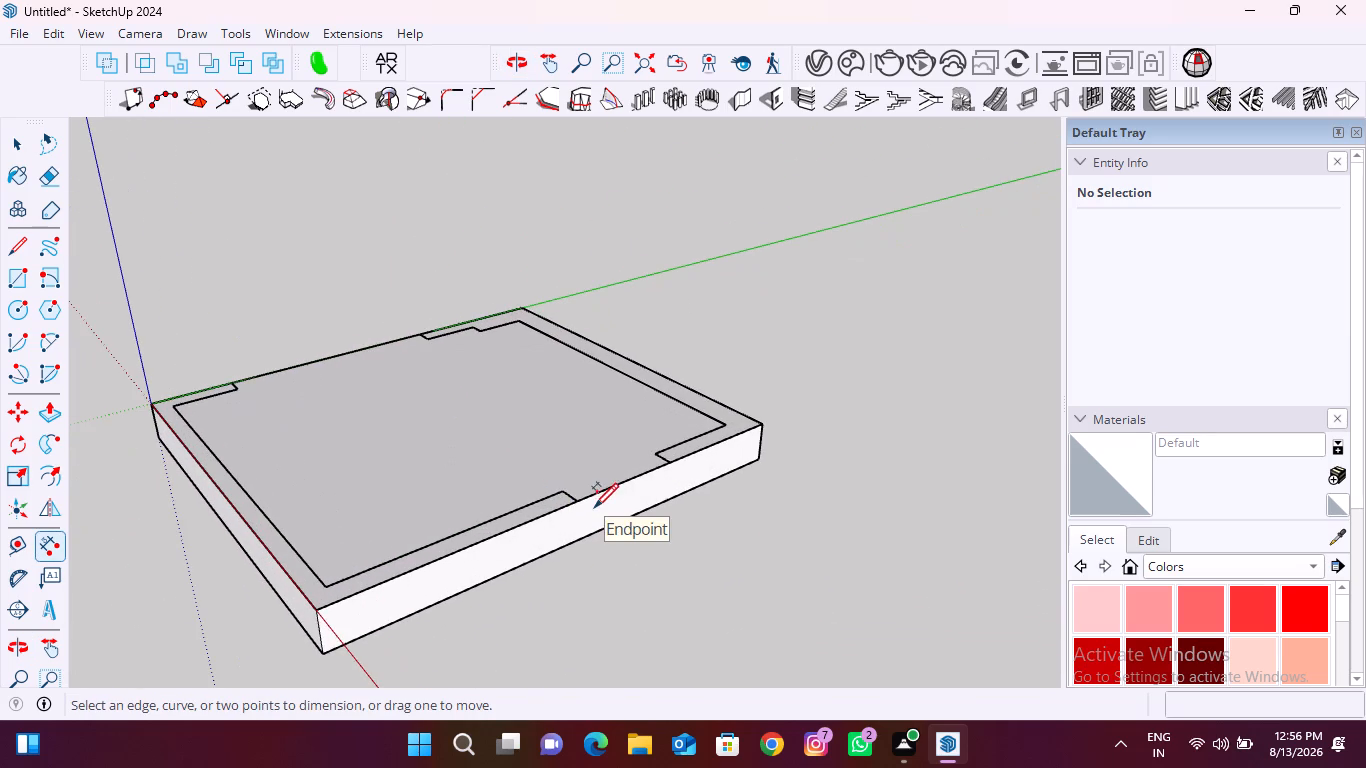
{"action": "key", "text": "space"}
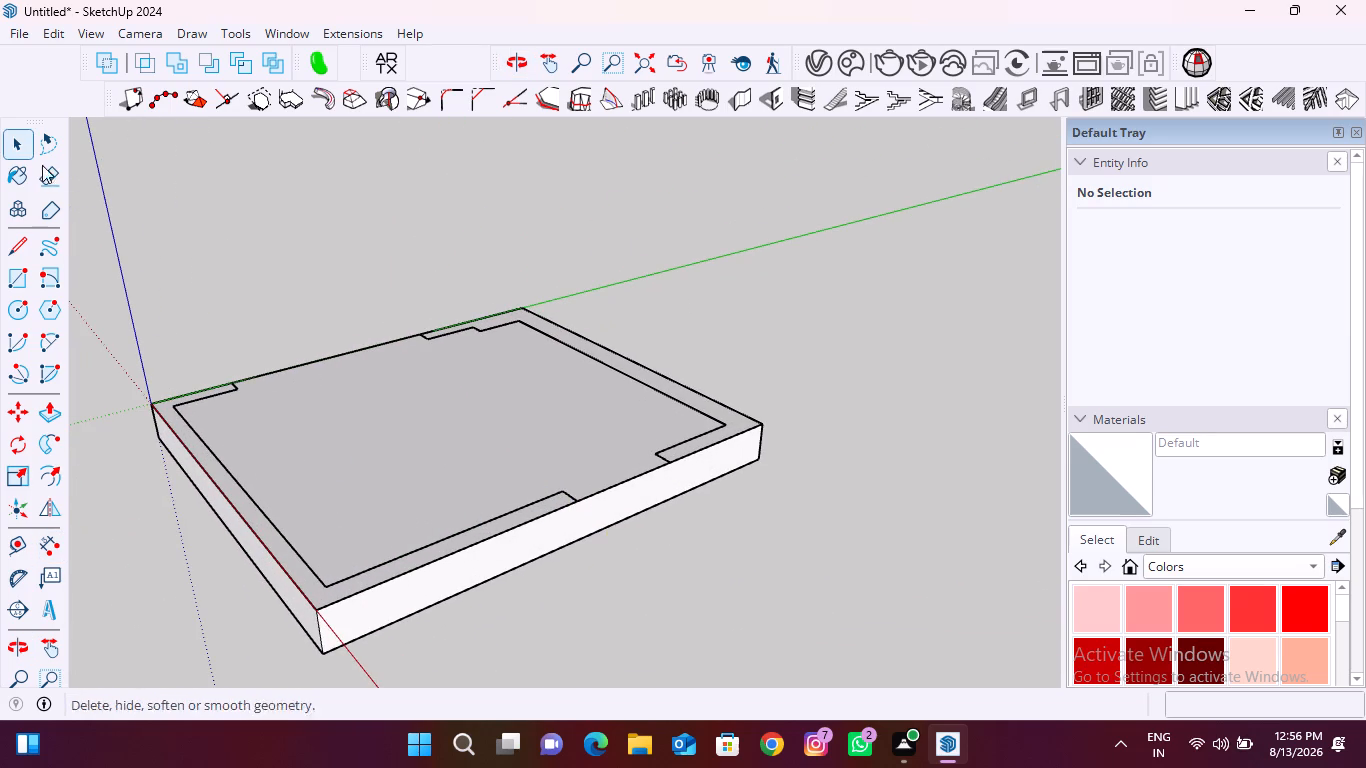
Place a guide 3148 mm from the slab edge on the green axis, parallel to it, toward the opposite side.
{"action": "middle_click_drag", "start_coordinate": [303, 406], "coordinate": [538, 532]}
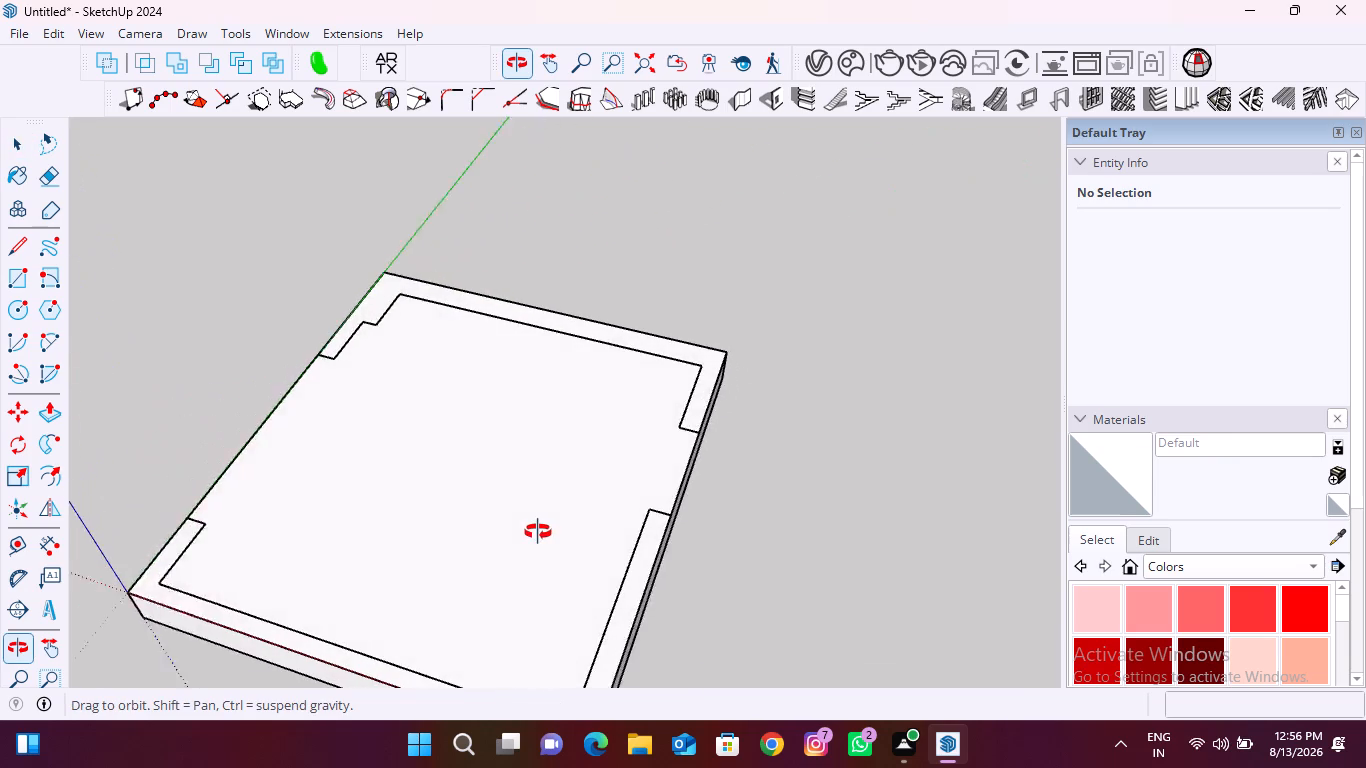
{"action": "middle_click_drag", "start_coordinate": [538, 532], "coordinate": [540, 530]}
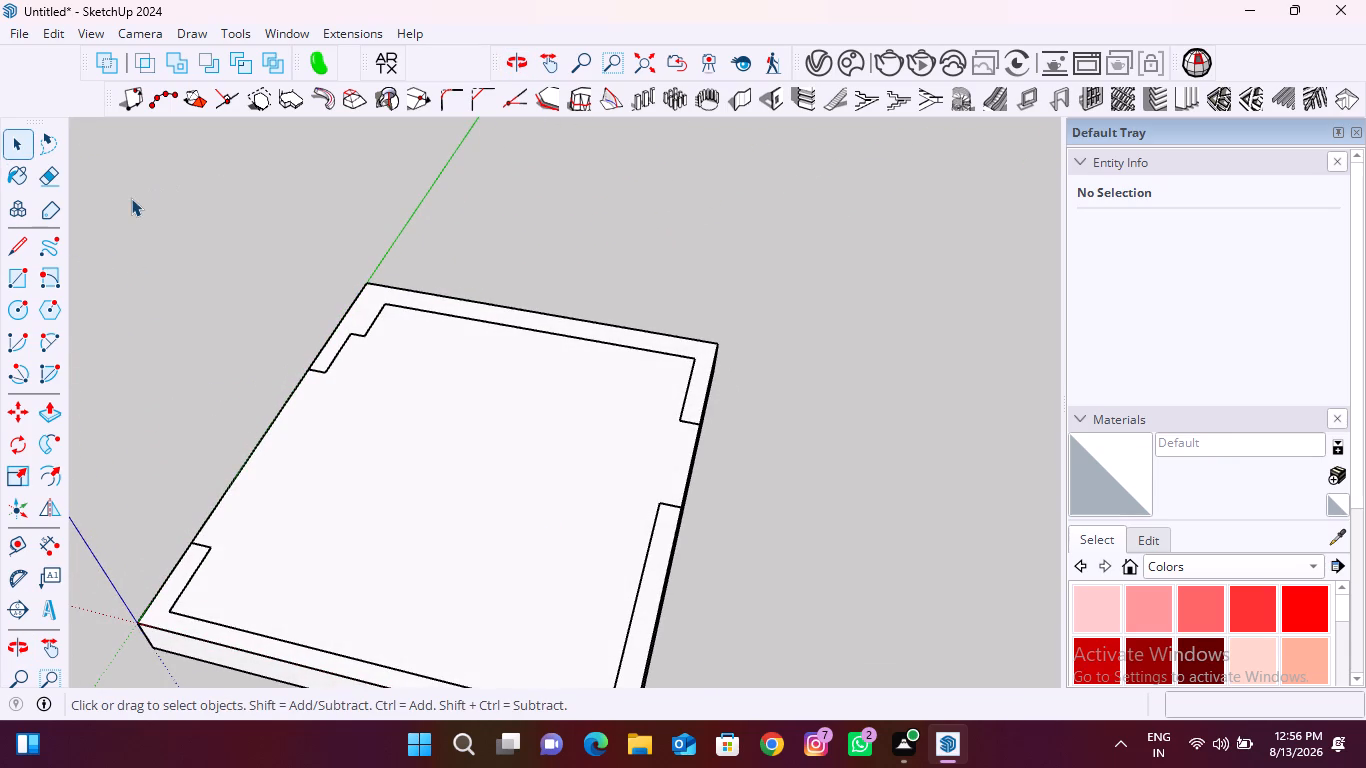
{"action": "key", "text": "t"}
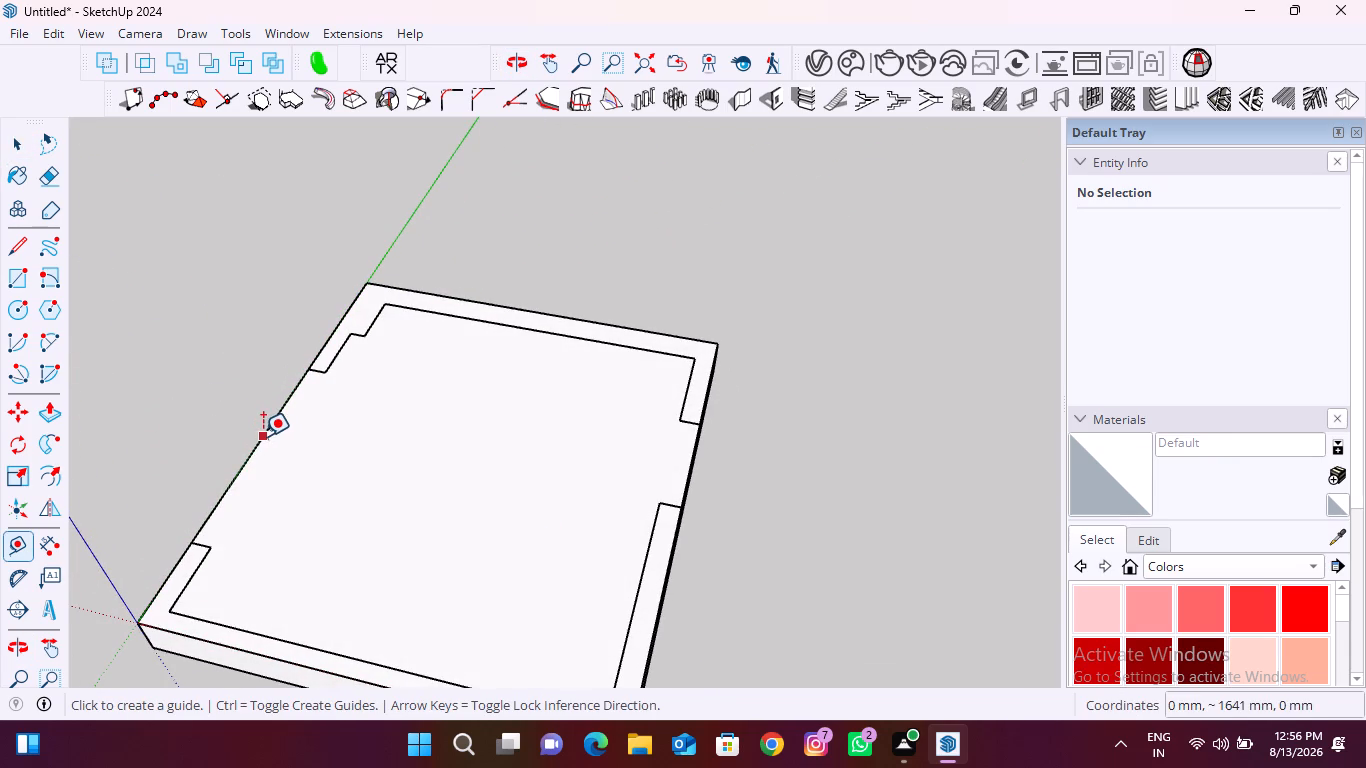
{"action": "left_click", "coordinate": [263, 436]}
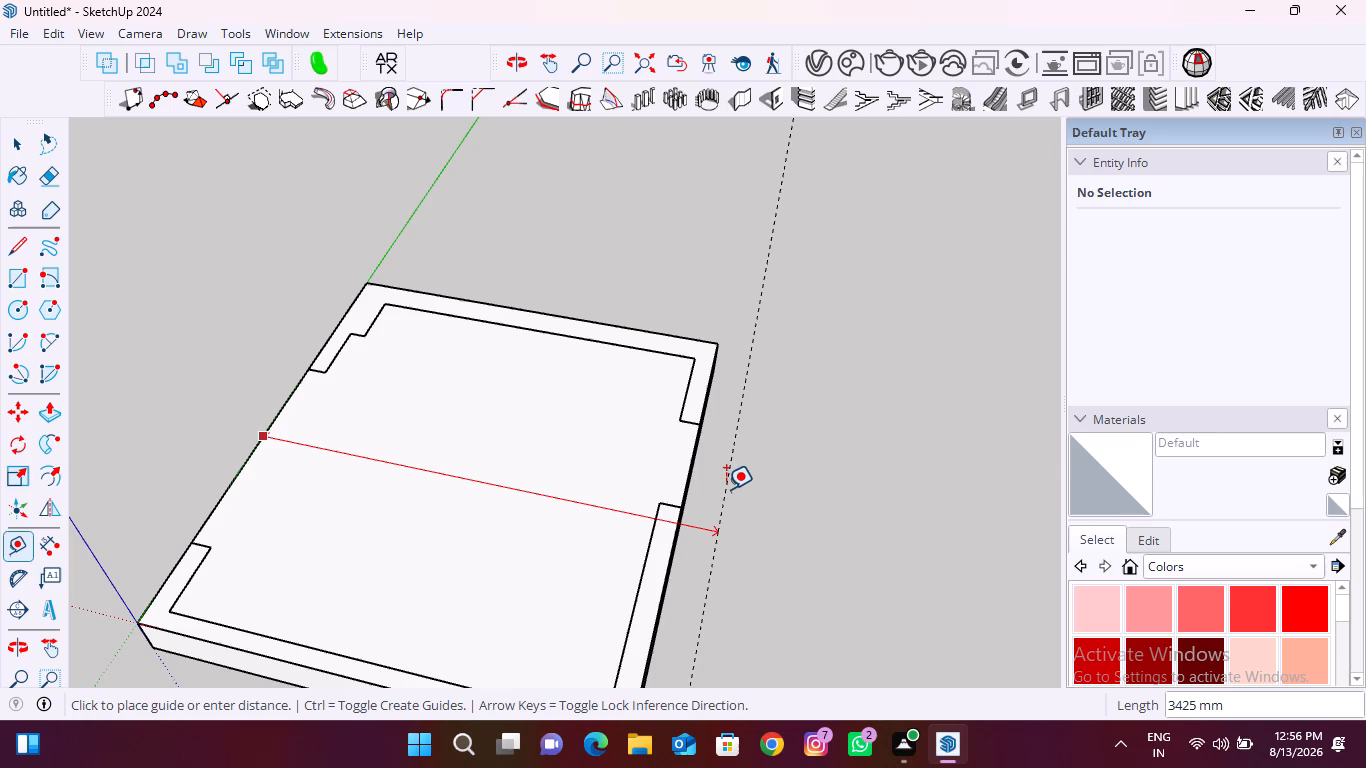
{"action": "type", "text": "3148"}
{"action": "key", "text": "Return"}
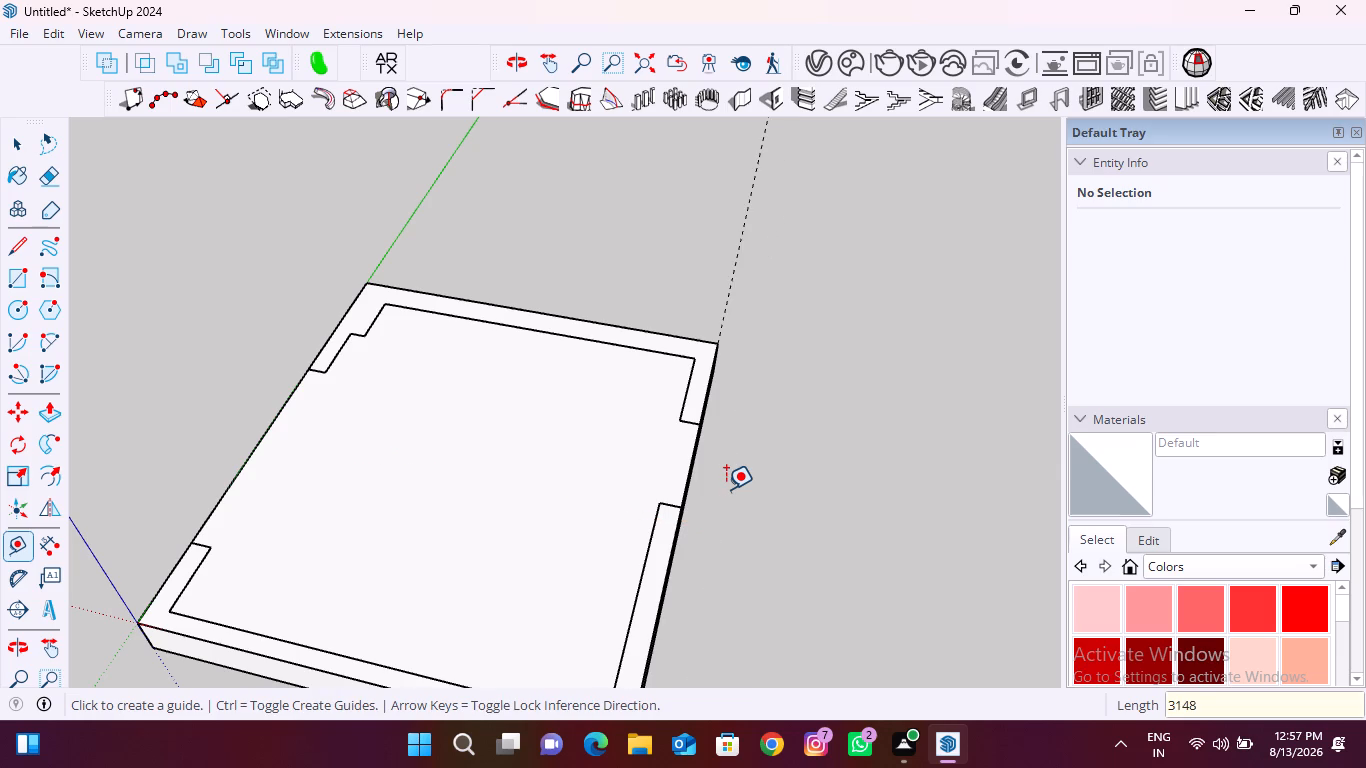
Place a guide 2845 mm from the inner edge of the wall opposite the green axis, offset back toward that axis.
{"action": "middle_click_drag", "start_coordinate": [686, 431], "coordinate": [595, 268]}
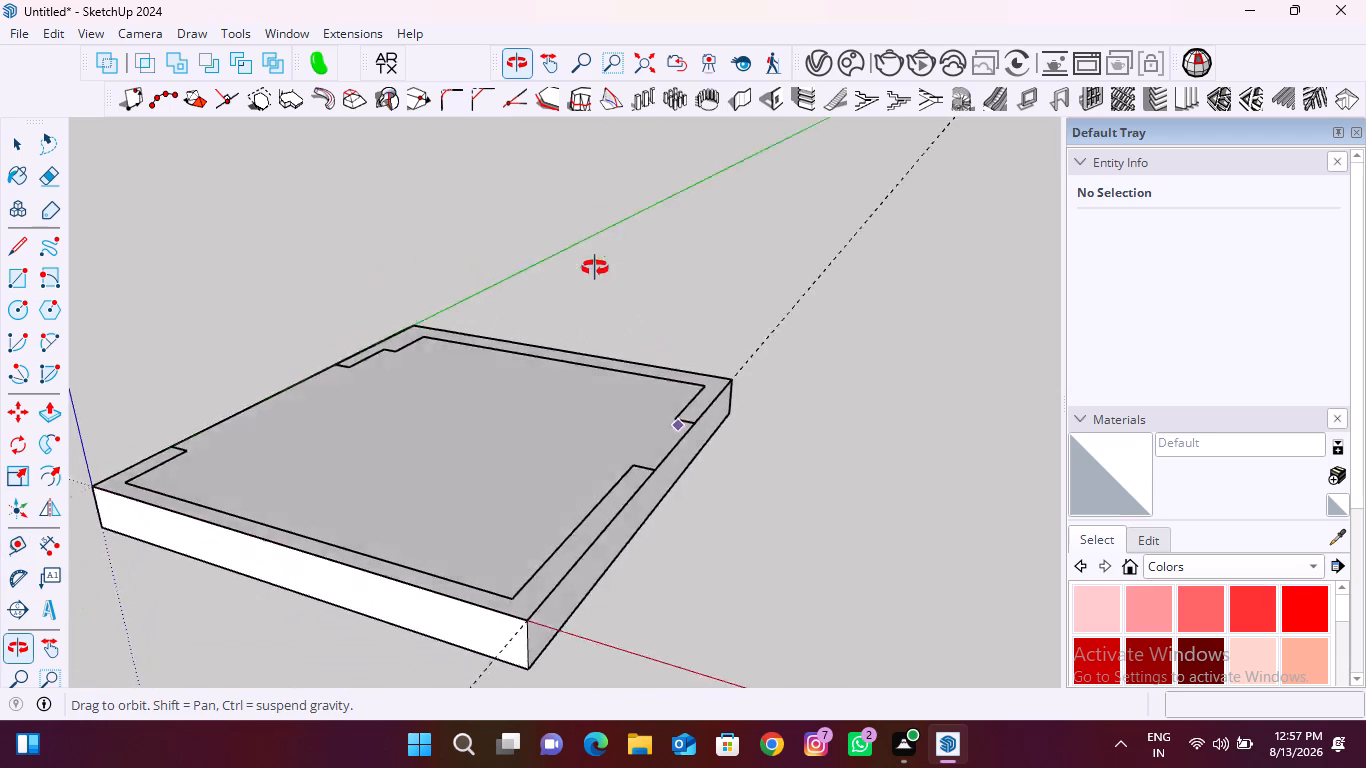
{"action": "middle_click_drag", "start_coordinate": [595, 268], "coordinate": [745, 246]}
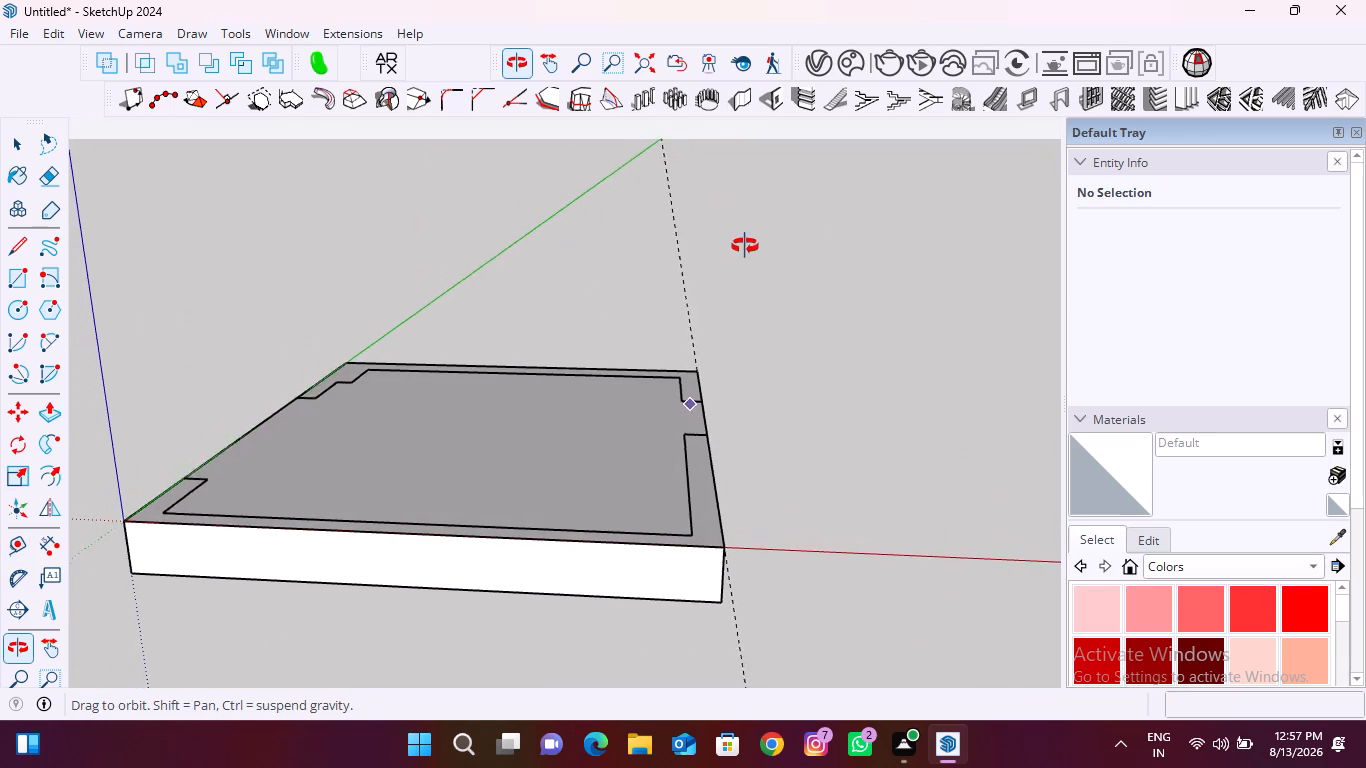
{"action": "middle_click_drag", "start_coordinate": [745, 246], "coordinate": [746, 246]}
{"action": "scroll", "coordinate": [725, 578], "scroll_direction": "up", "scroll_amount": 11}
{"action": "middle_click_drag", "start_coordinate": [739, 527], "coordinate": [698, 476]}
{"action": "key", "text": "space"}
{"action": "scroll", "coordinate": [718, 474], "scroll_direction": "down", "scroll_amount": 4}
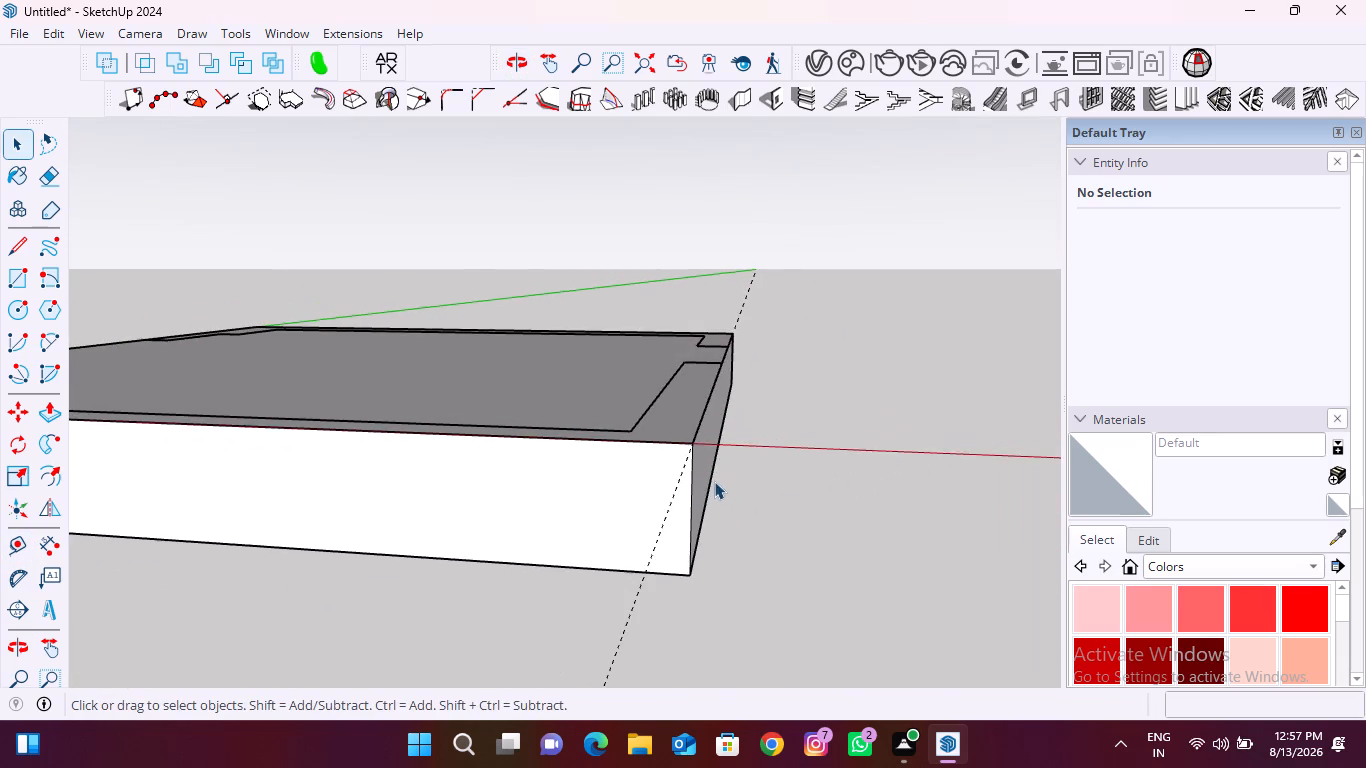
{"action": "middle_click_drag", "start_coordinate": [564, 461], "coordinate": [713, 534]}
{"action": "scroll", "coordinate": [743, 500], "scroll_direction": "down", "scroll_amount": 13}
{"action": "middle_click_drag", "start_coordinate": [598, 528], "coordinate": [544, 657]}
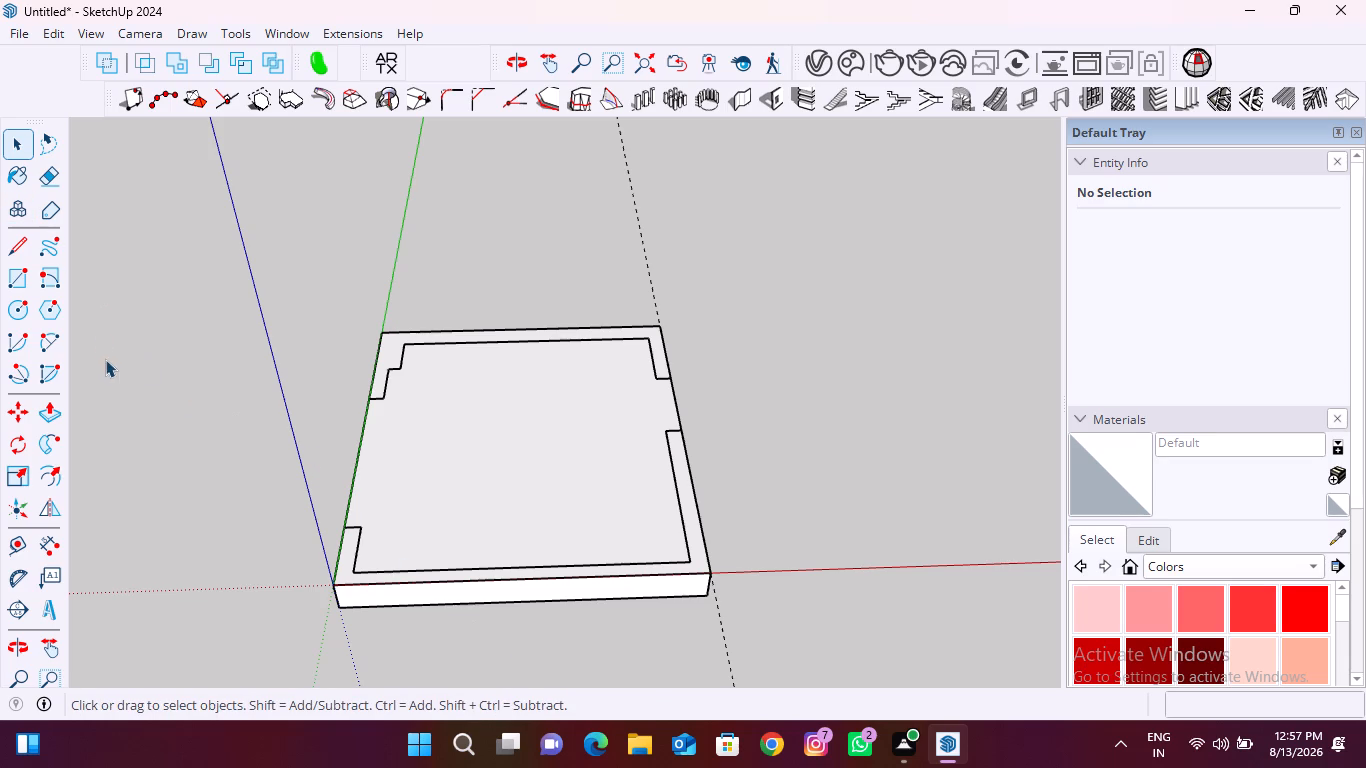
{"action": "key", "text": "t"}
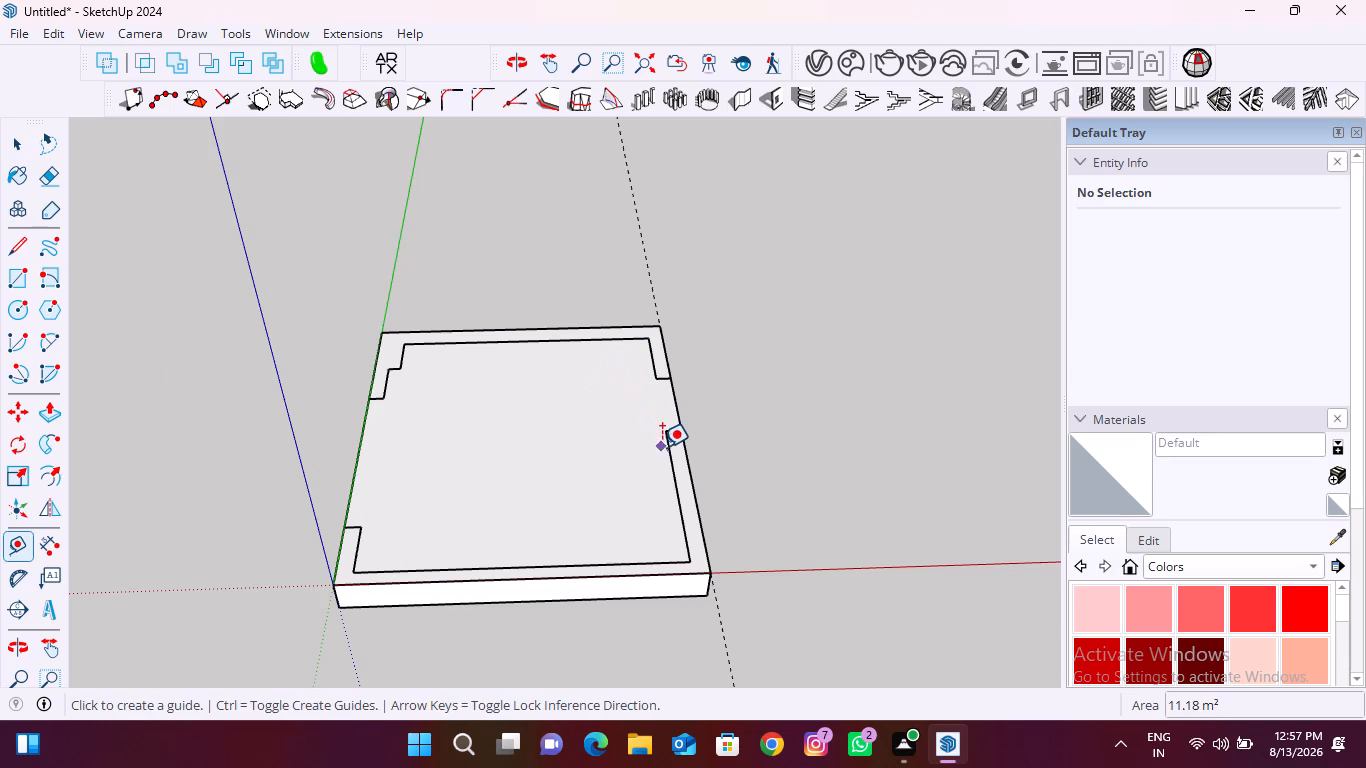
{"action": "left_click", "coordinate": [663, 447]}
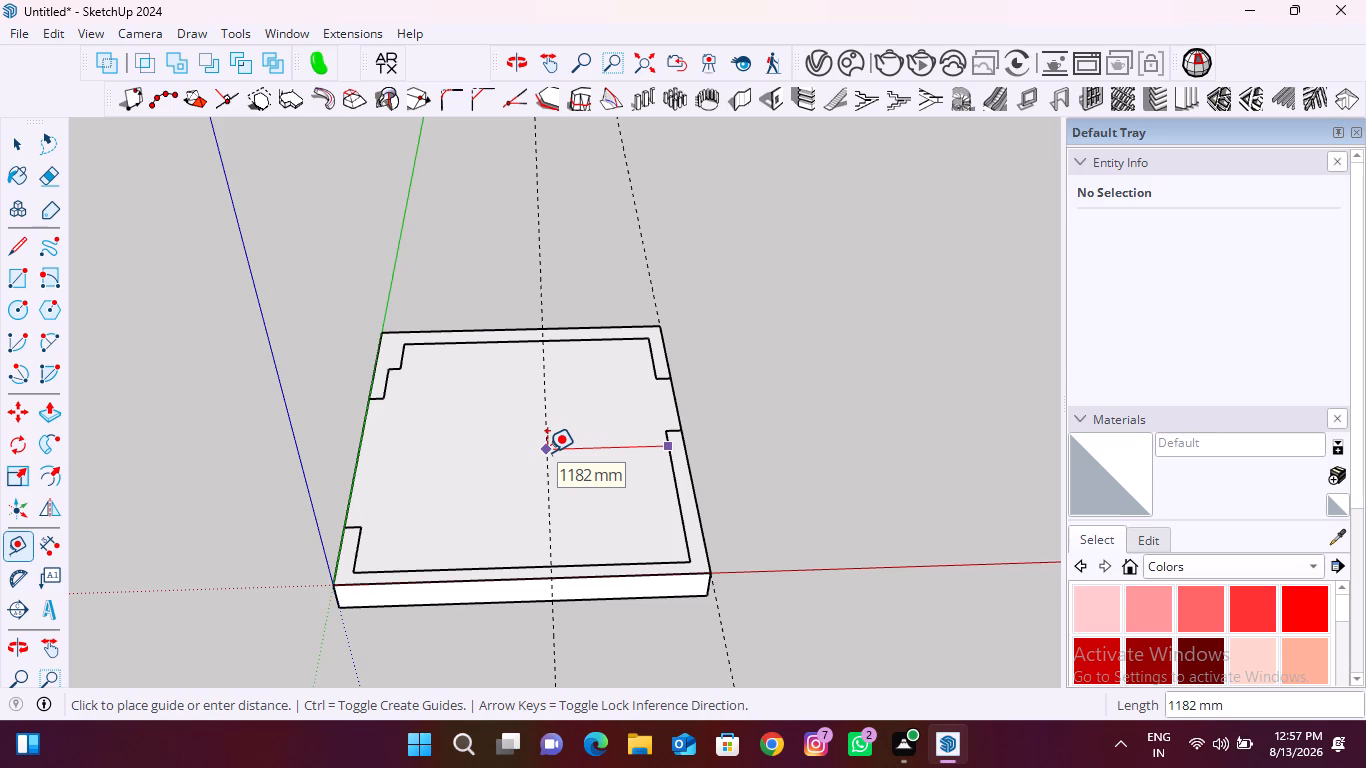
{"action": "type", "text": "2845"}
{"action": "key", "text": "Return"}
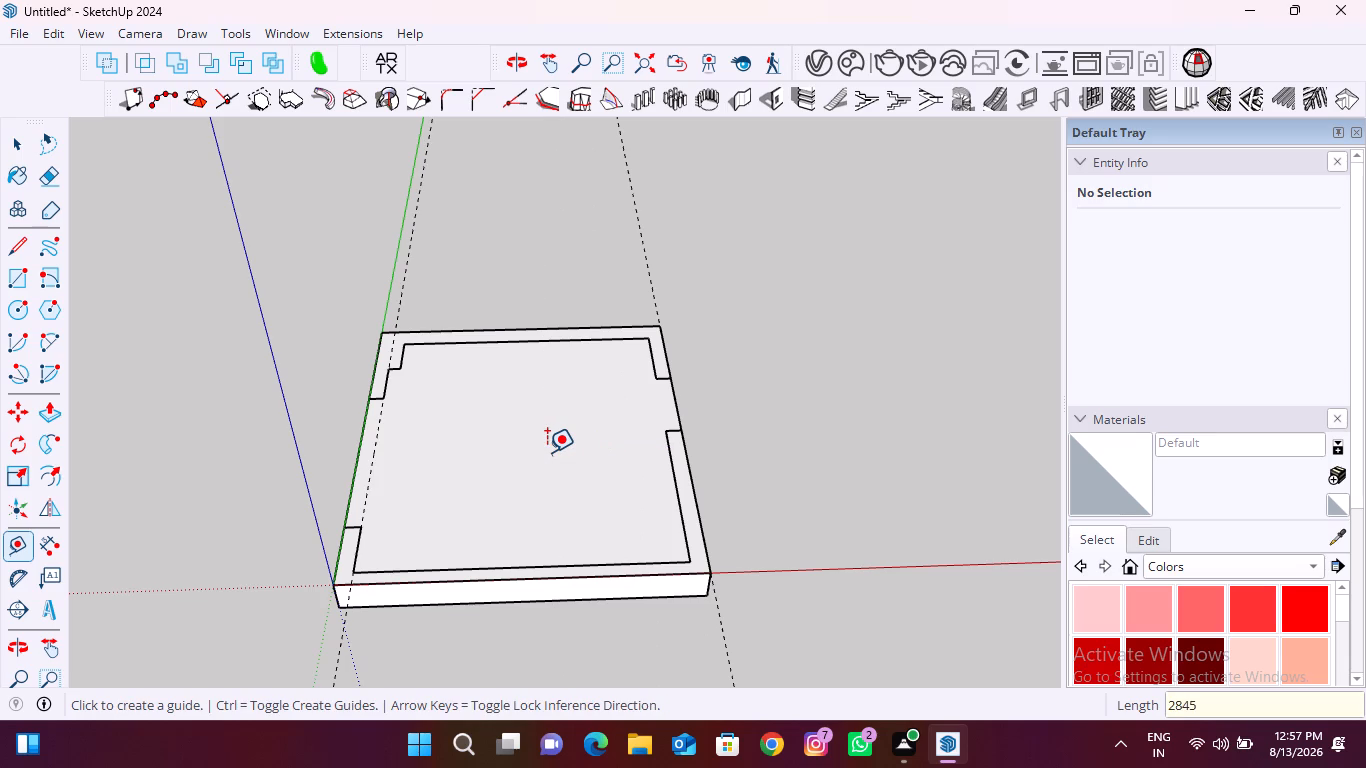
From the guide nearest the green axis, place a guide 155 mm into the room and another 850 mm beyond it.
{"action": "scroll", "coordinate": [365, 505], "scroll_direction": "up", "scroll_amount": 4}
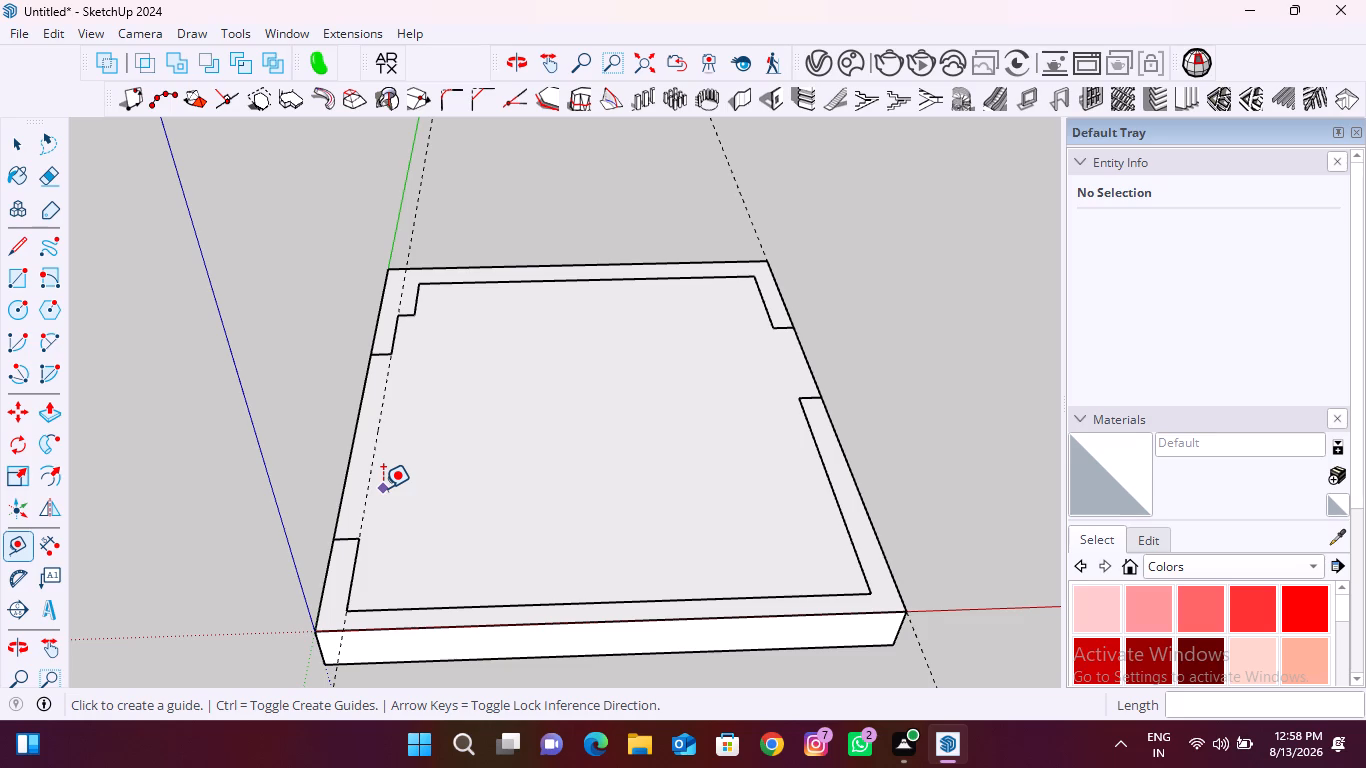
{"action": "left_click", "coordinate": [377, 442]}
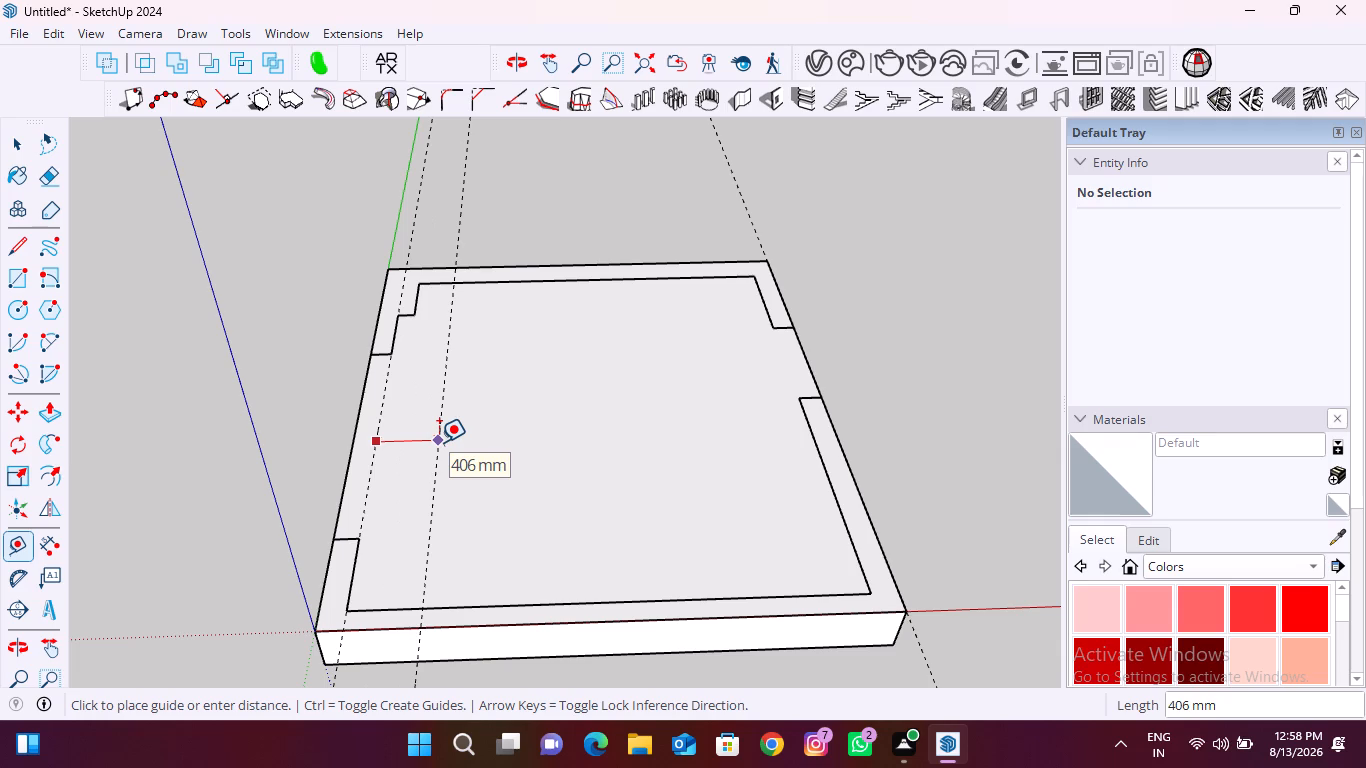
{"action": "type", "text": "155"}
{"action": "key", "text": "Return"}
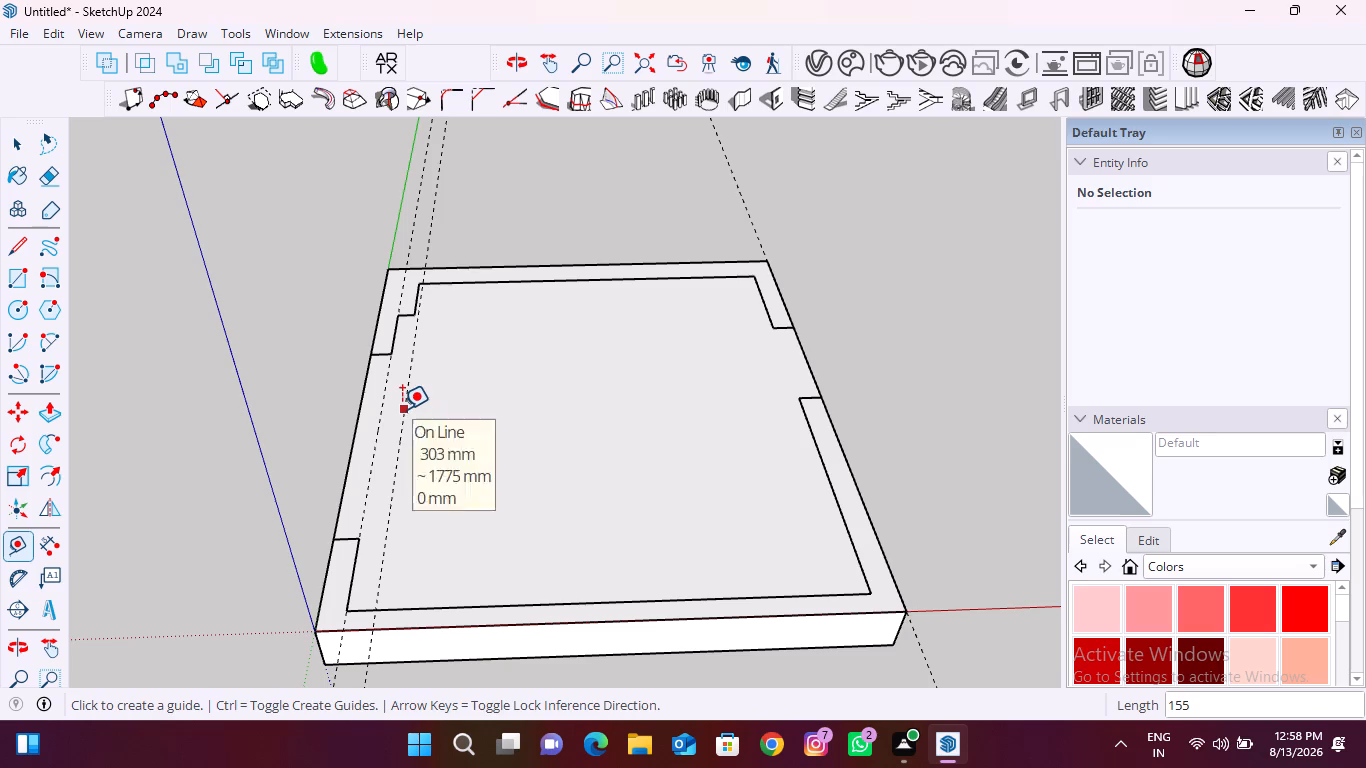
{"action": "left_click", "coordinate": [402, 409]}
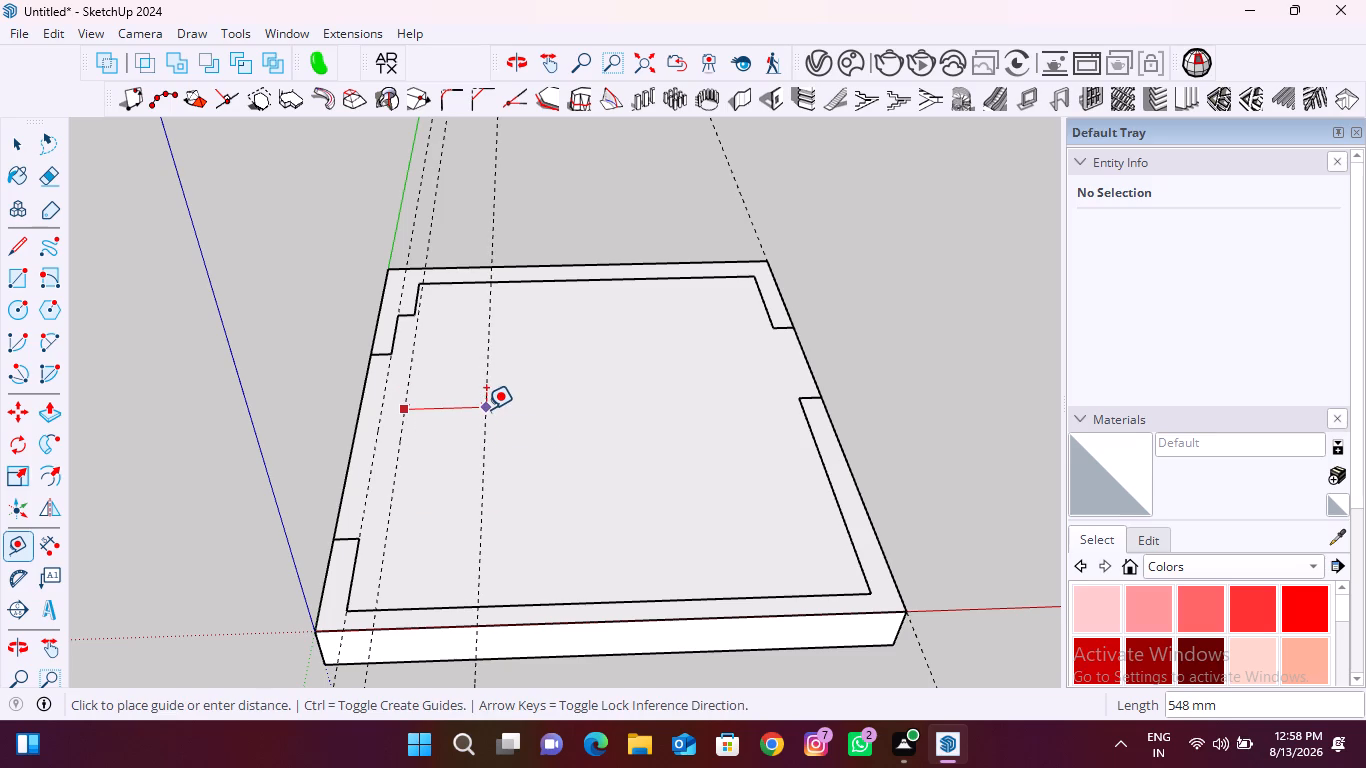
{"action": "type", "text": "850"}
{"action": "key", "text": "Return"}
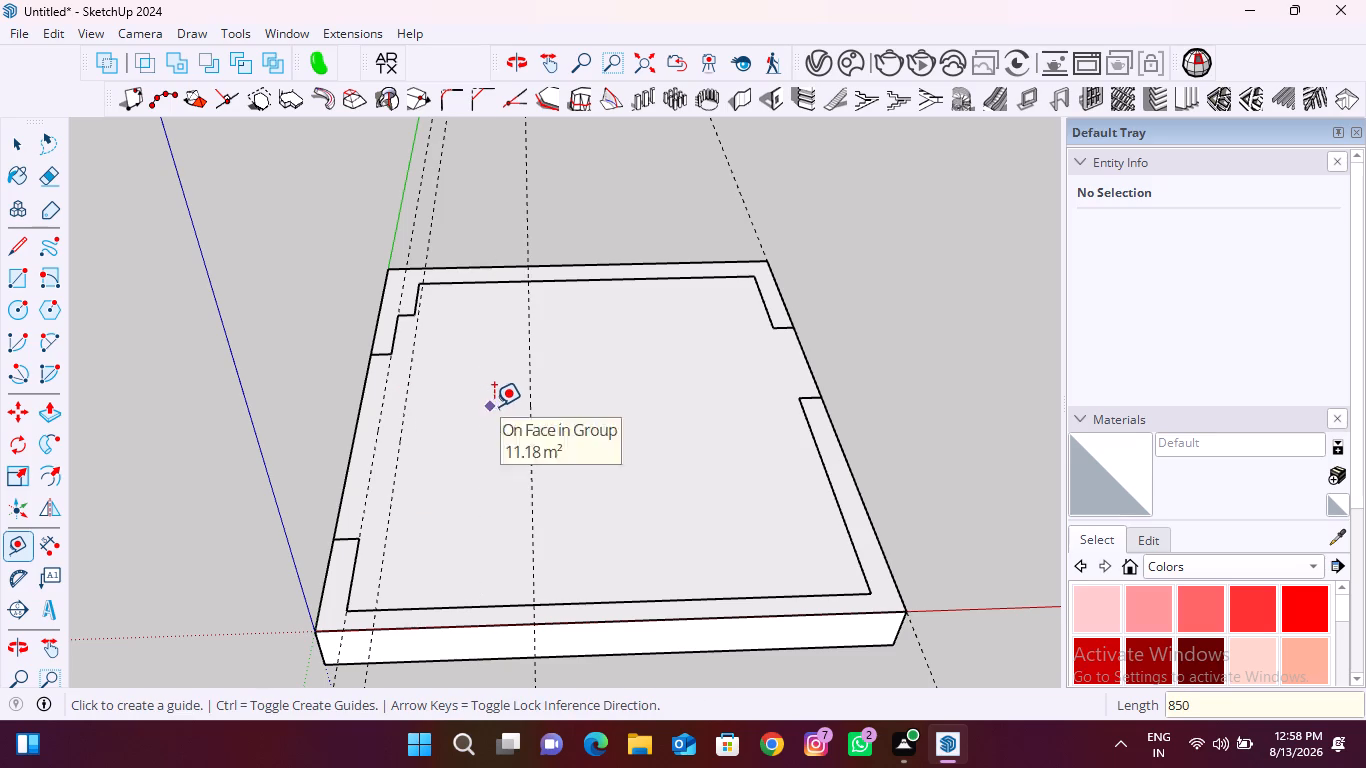
Add two more parallel guides across the room, each 600 mm beyond the previous one, starting from the 850 mm guide.
{"action": "left_click", "coordinate": [530, 402]}
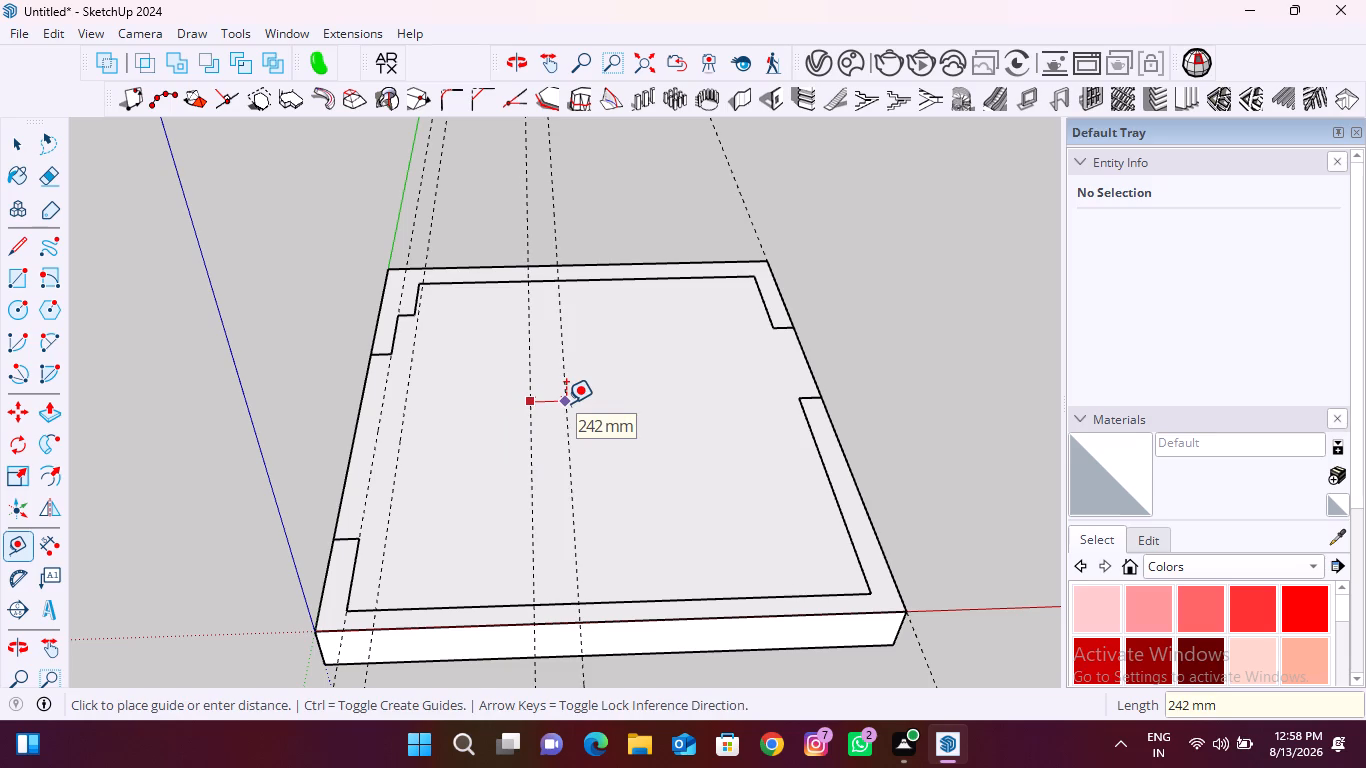
{"action": "type", "text": "600"}
{"action": "key", "text": "Return"}
{"action": "key", "text": "period"}
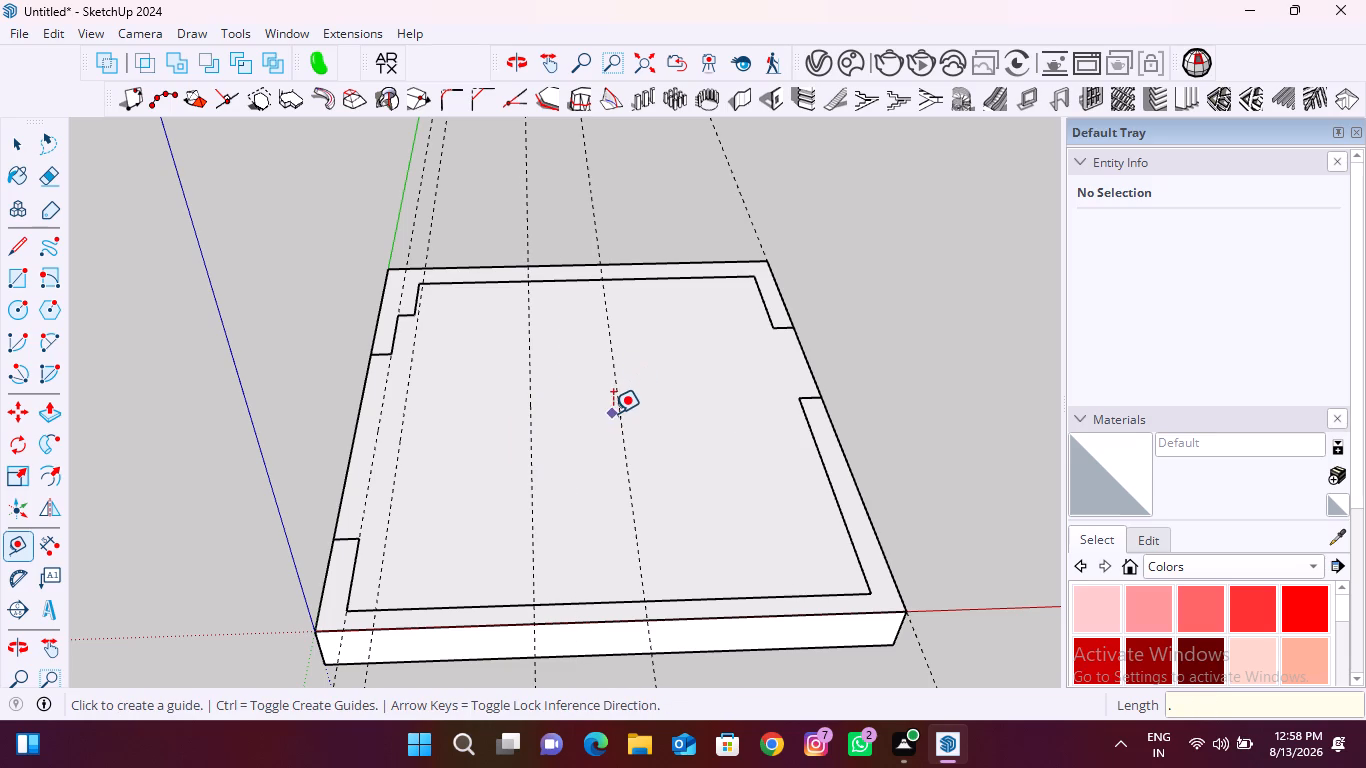
{"action": "left_click", "coordinate": [619, 408]}
{"action": "key", "text": "6"}
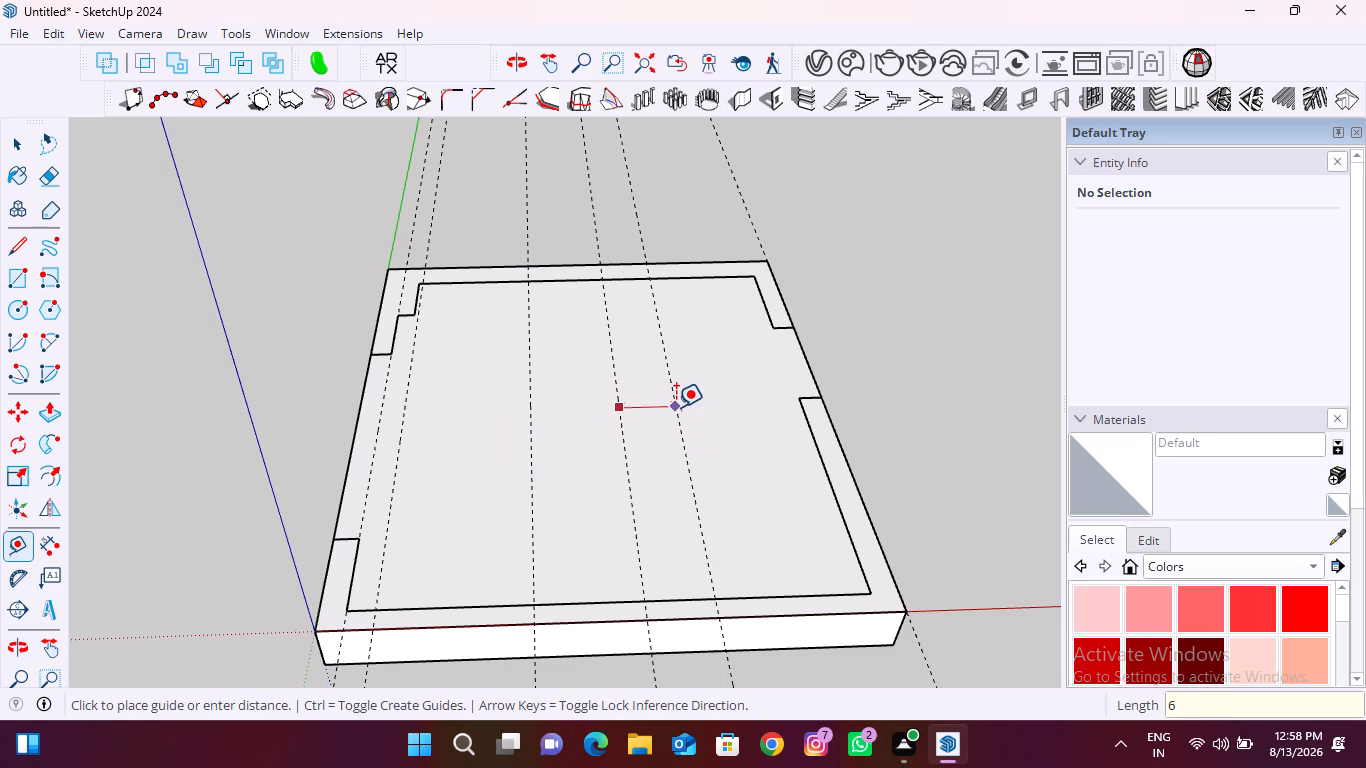
{"action": "type", "text": "00"}
{"action": "key", "text": "Return"}
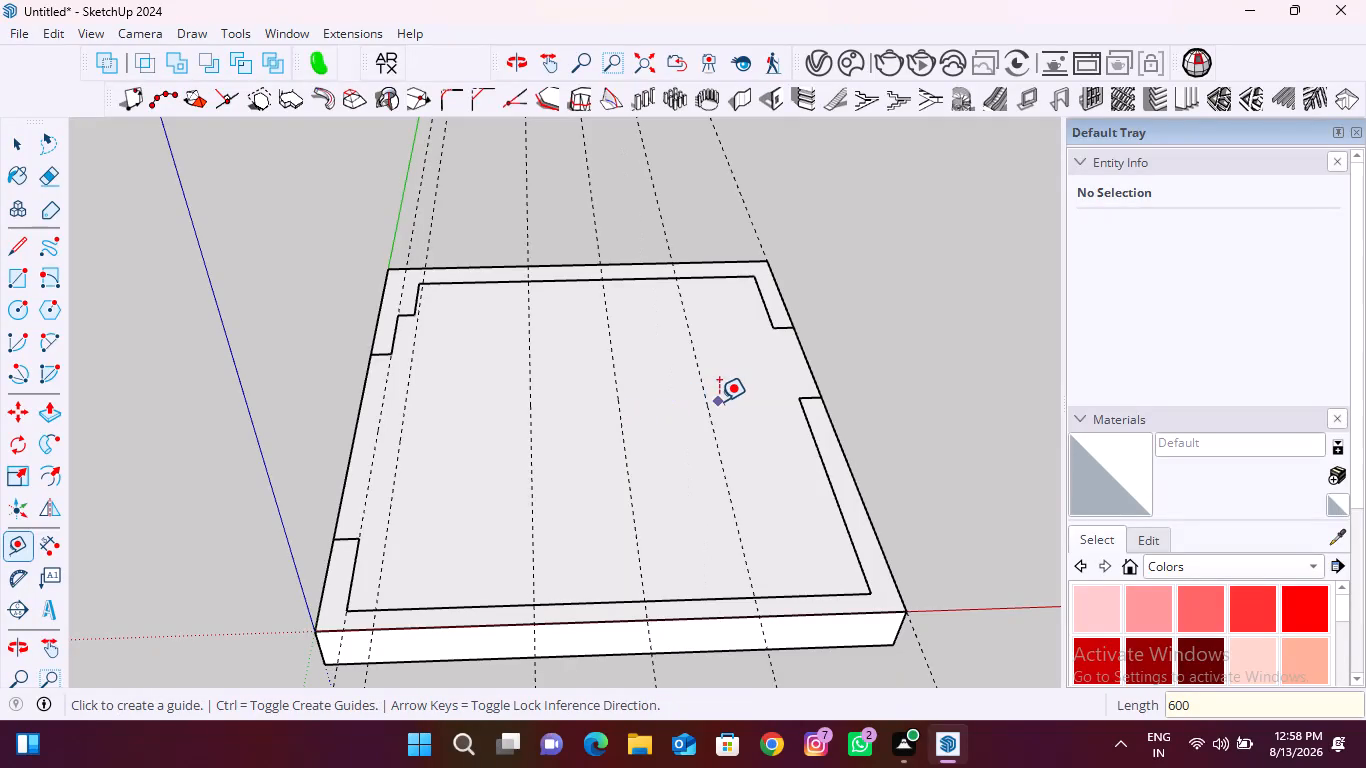
Continue from the second 600 mm guide with a guide at 200 mm and another 400 mm beyond it.
{"action": "left_click", "coordinate": [711, 417]}
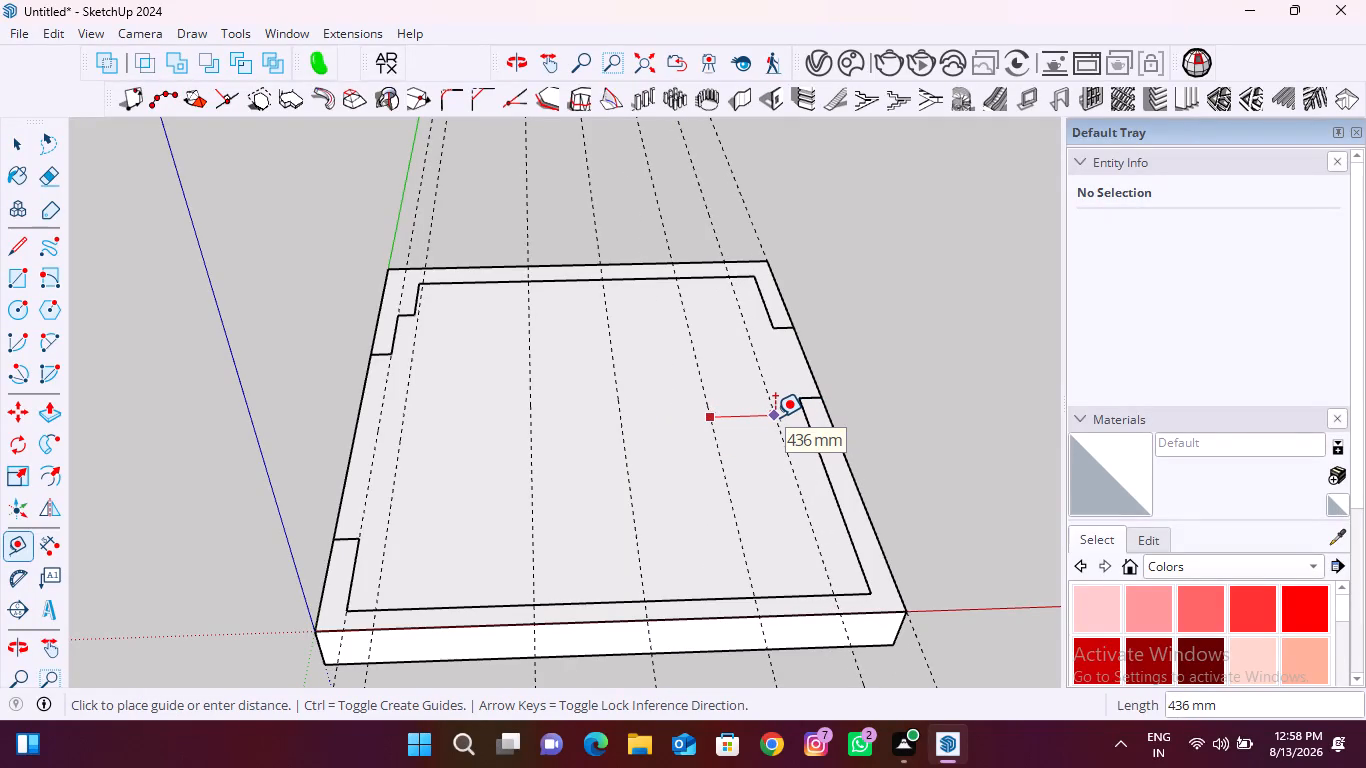
{"action": "type", "text": "200"}
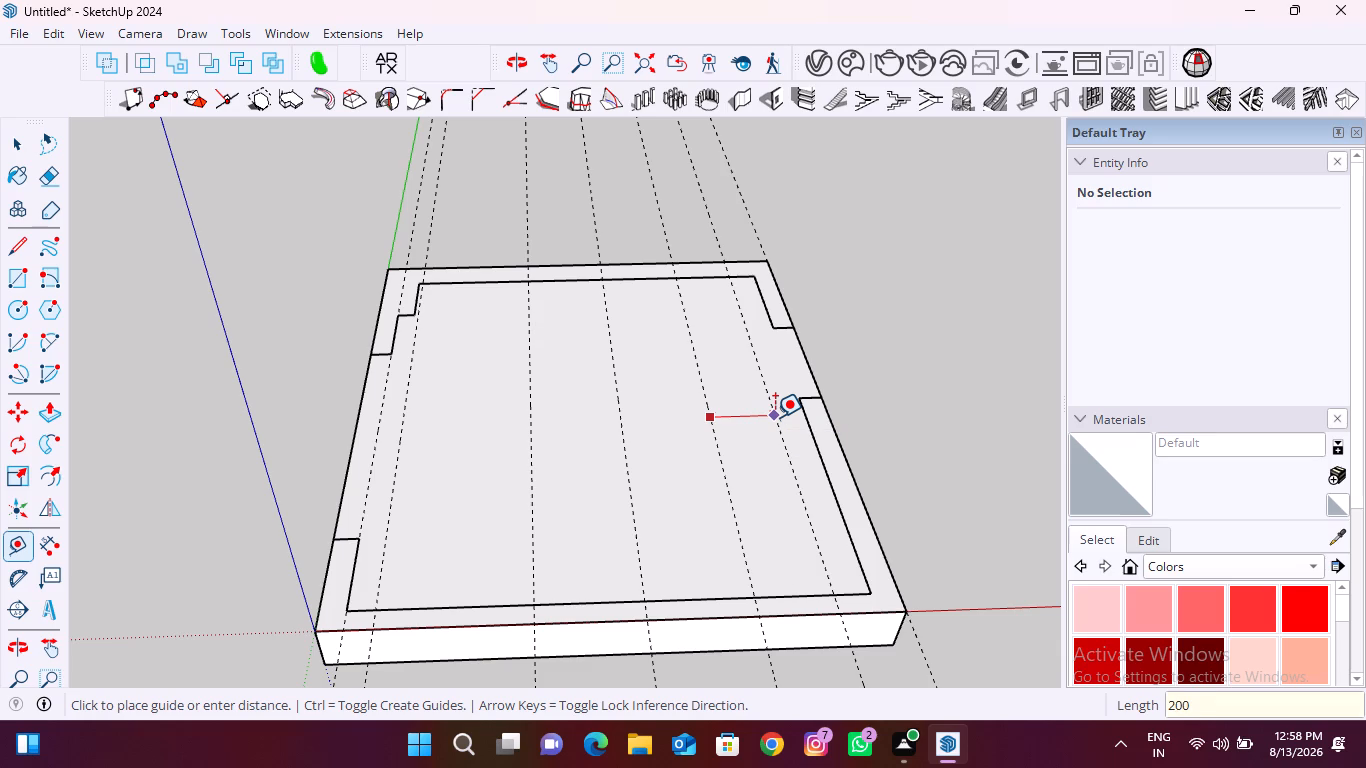
{"action": "key", "text": "Return"}
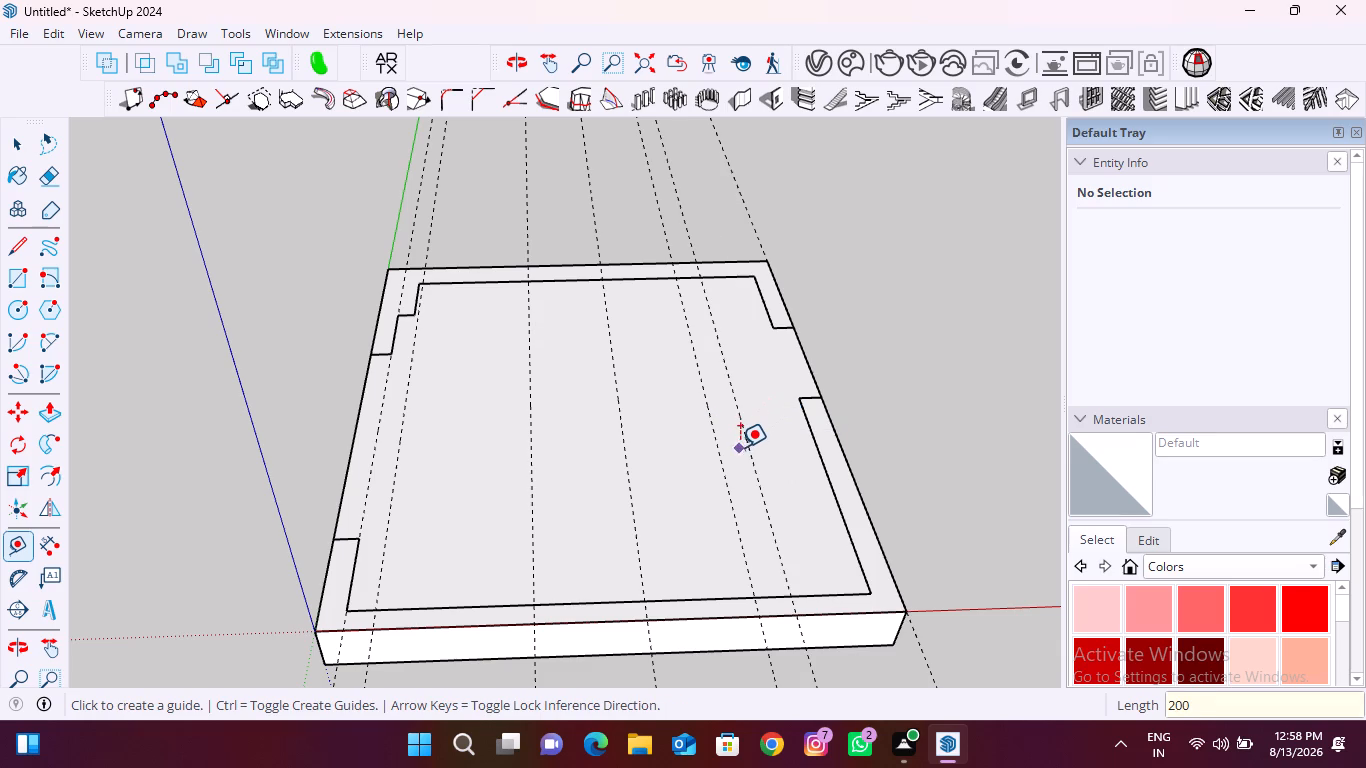
{"action": "left_click", "coordinate": [743, 444]}
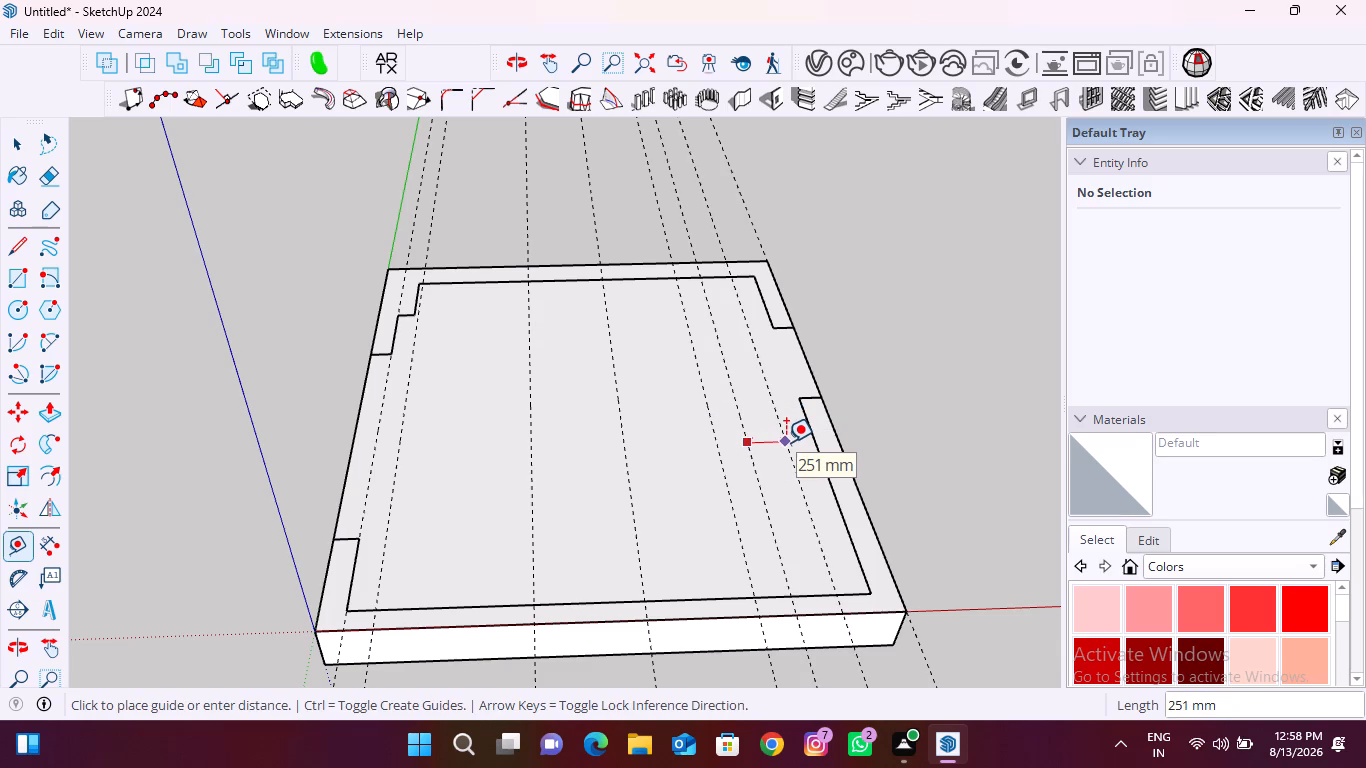
{"action": "type", "text": "400"}
{"action": "key", "text": "Return"}
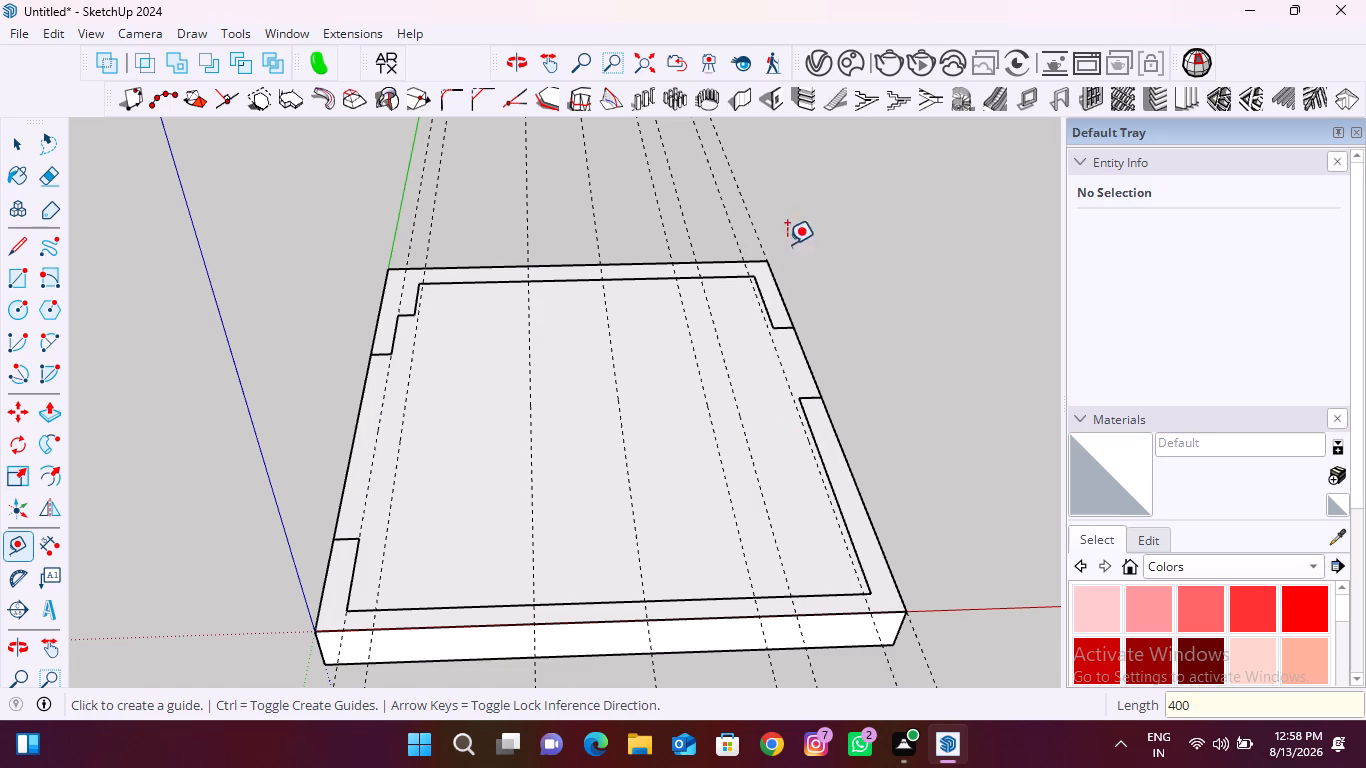
Place a guide 40 mm beyond the 400 mm guide, toward the inner face of the wall opposite the green axis.
{"action": "scroll", "coordinate": [771, 299], "scroll_direction": "up", "scroll_amount": 13}
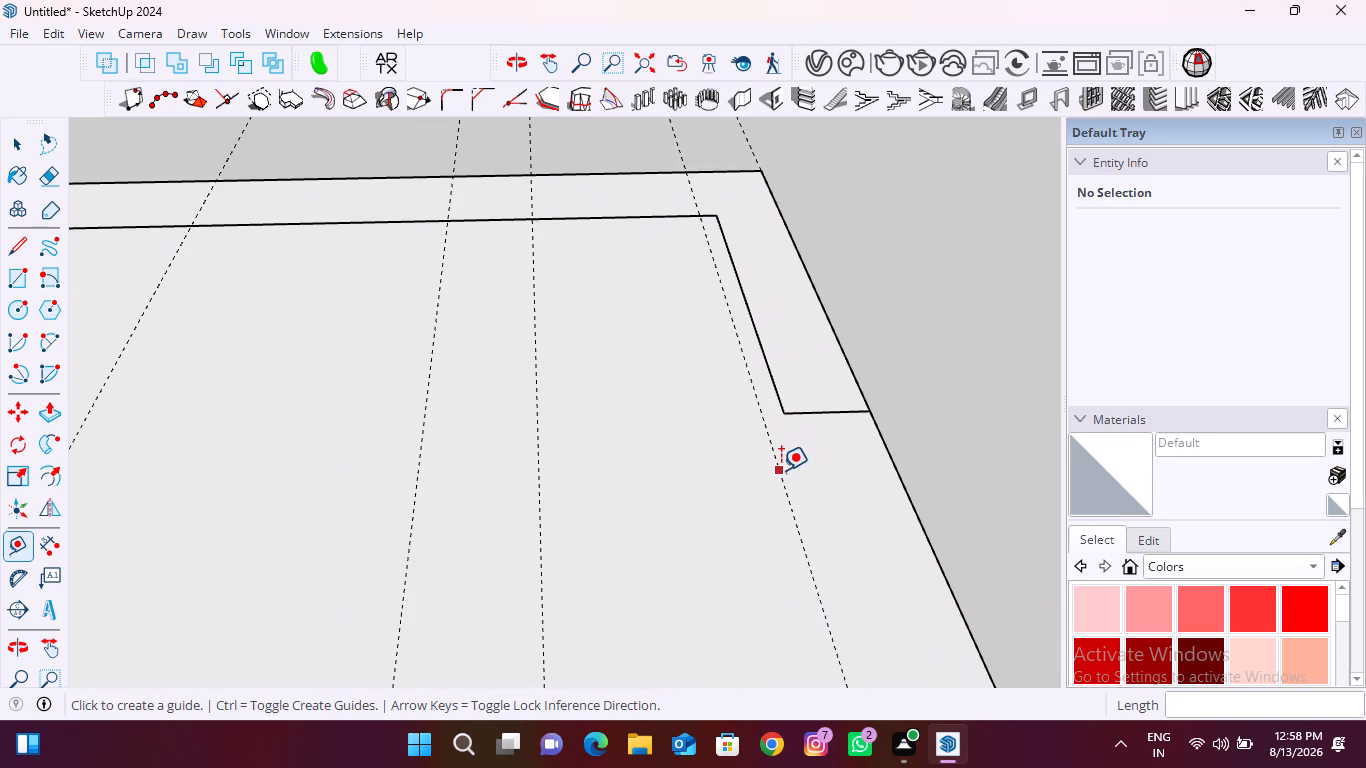
{"action": "left_click", "coordinate": [781, 470]}
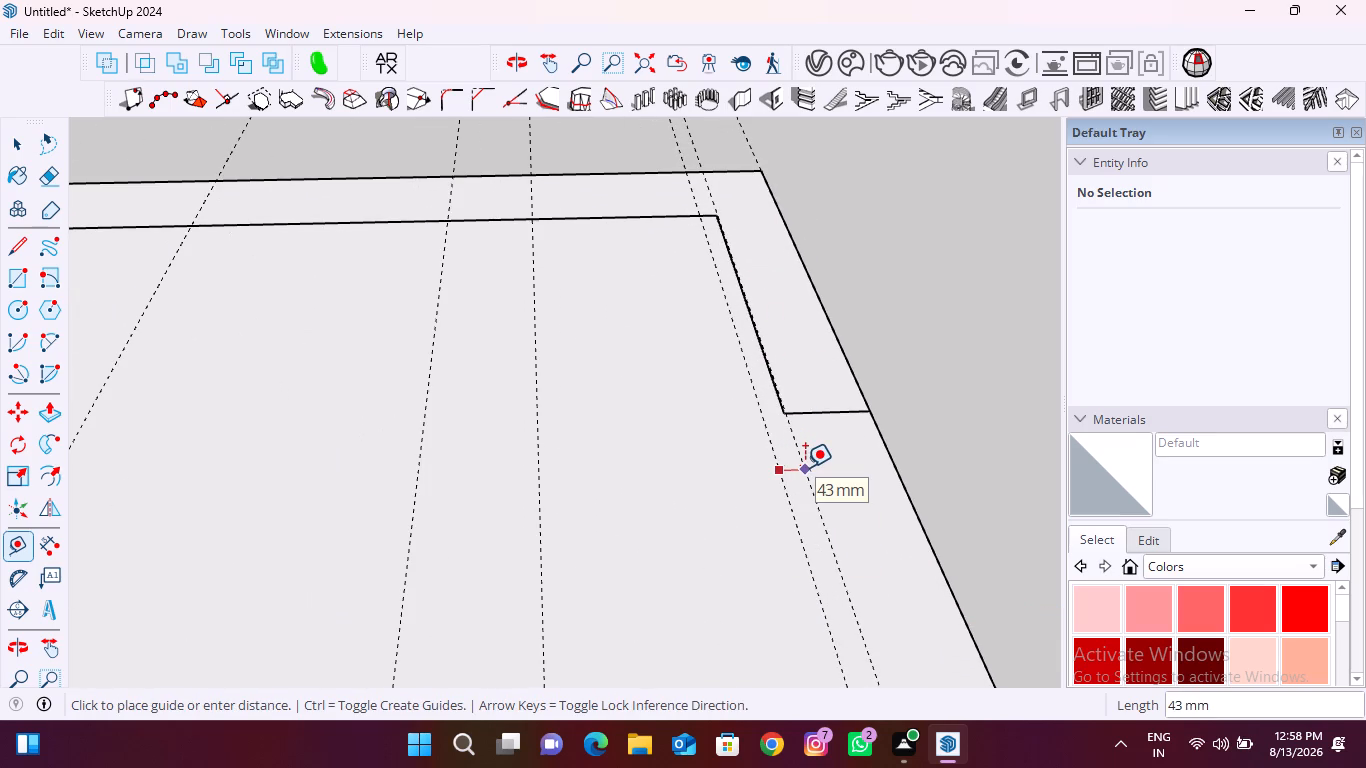
{"action": "type", "text": "40"}
{"action": "key", "text": "Return"}
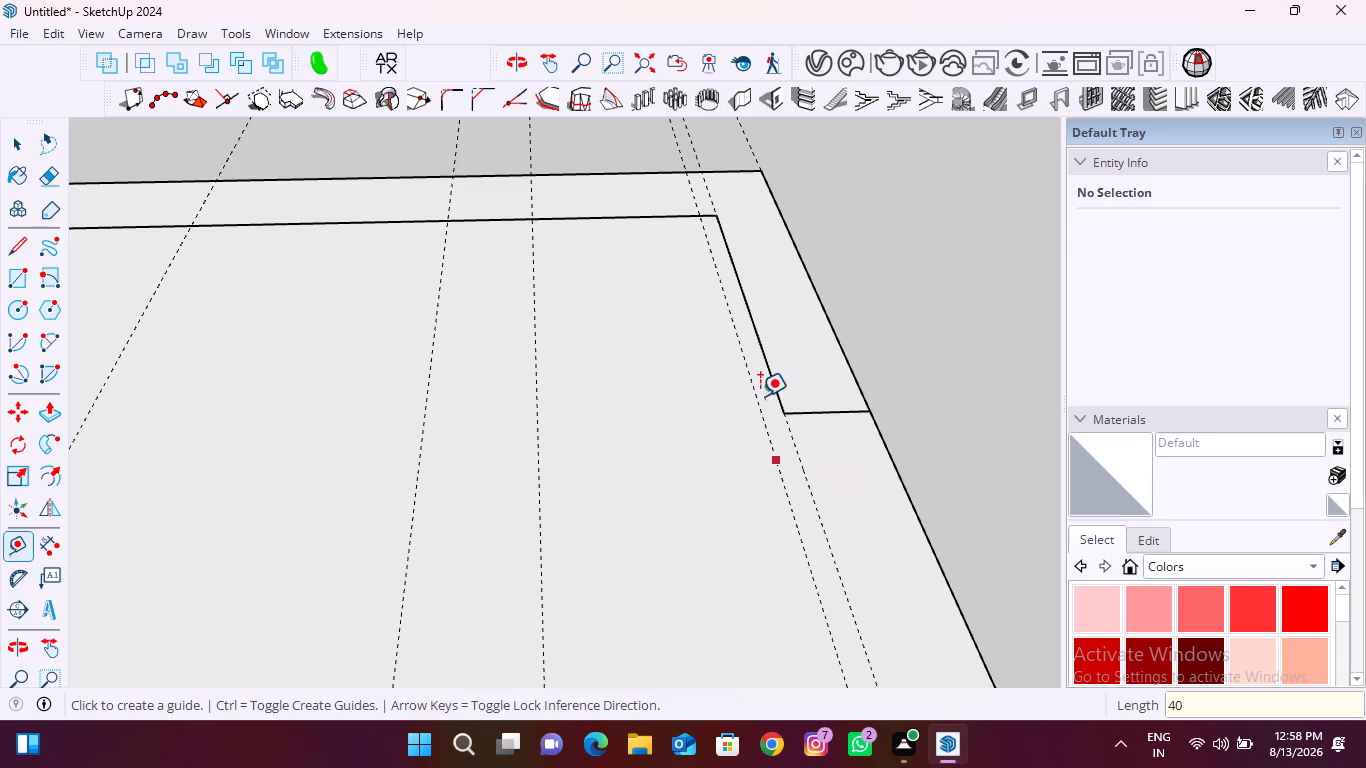
Inside the walls group, push/pull the far wall outline, including its stepped return, up 2750 mm.
{"action": "scroll", "coordinate": [759, 437], "scroll_direction": "down", "scroll_amount": 19}
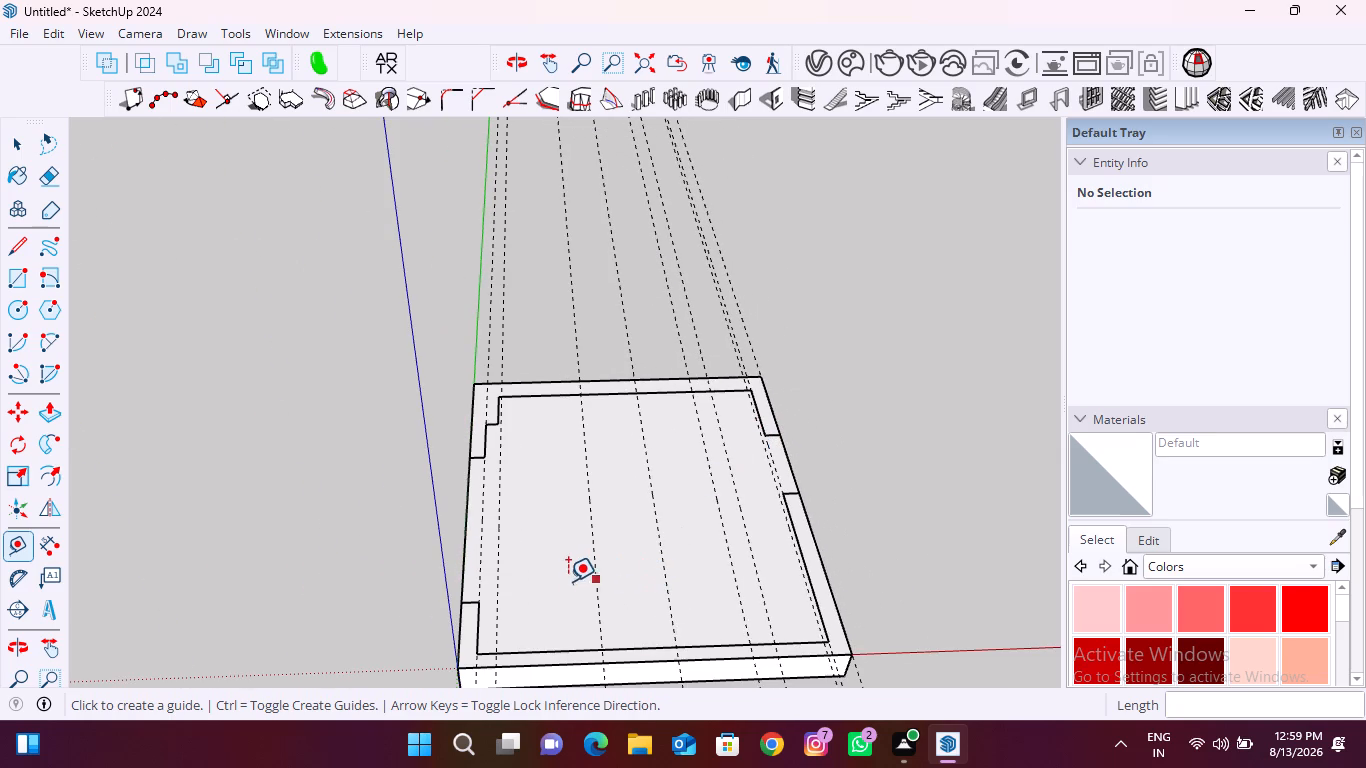
{"action": "key", "text": "space"}
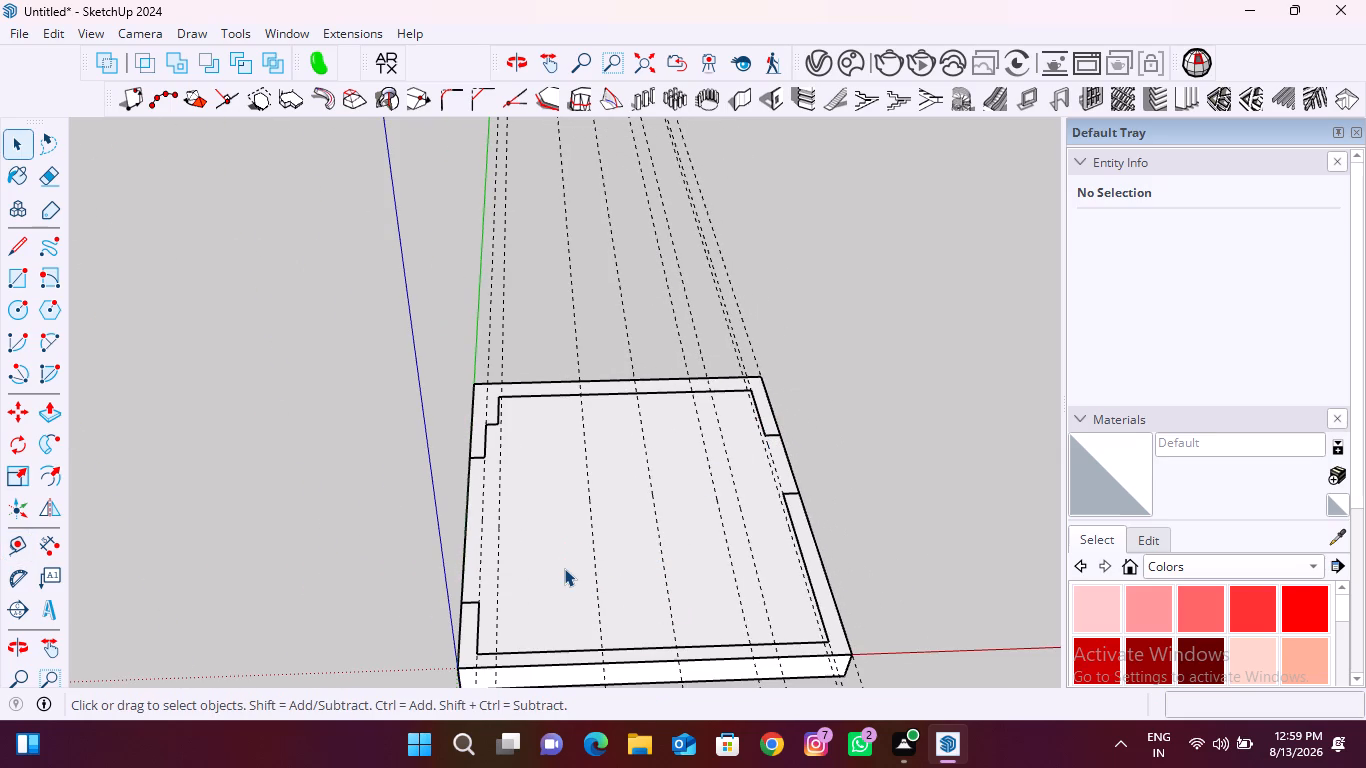
{"action": "left_click", "coordinate": [470, 641]}
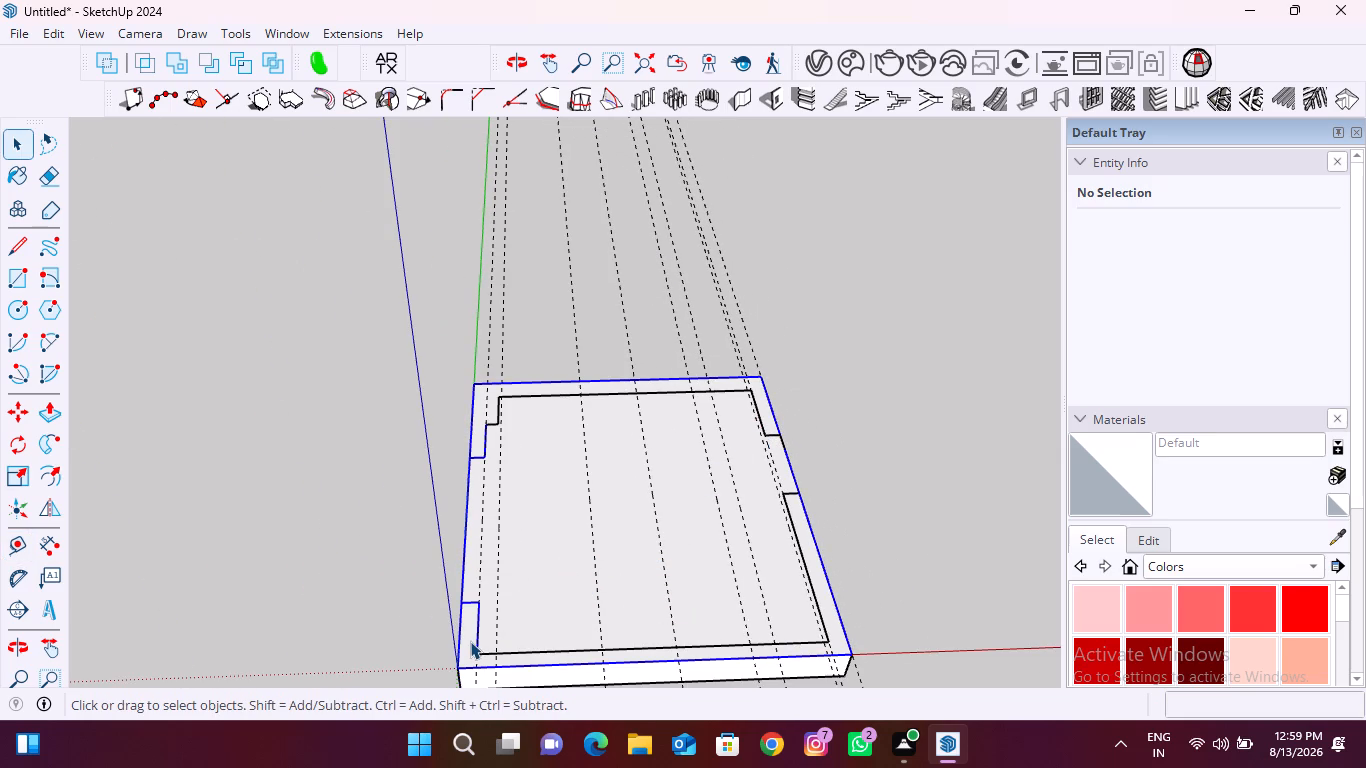
{"action": "left_click", "coordinate": [470, 641]}
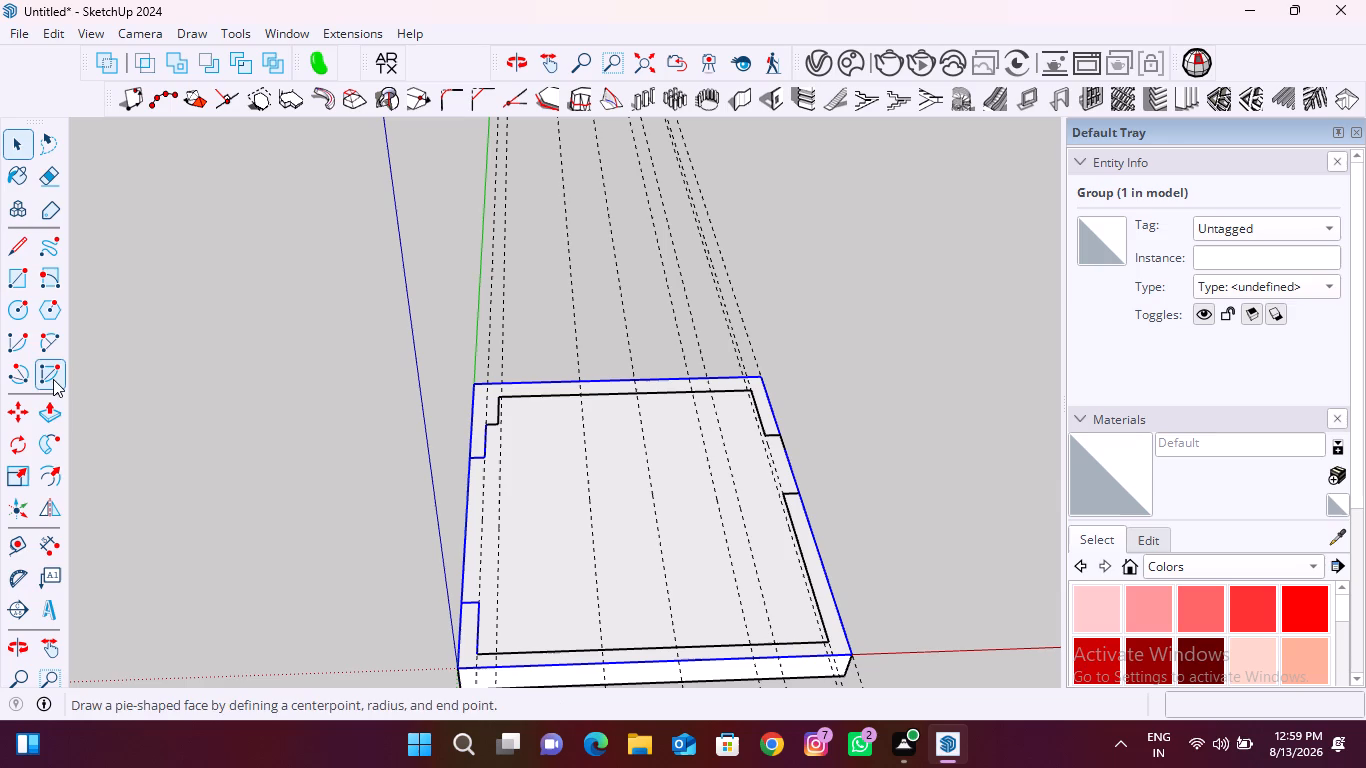
{"action": "left_click", "coordinate": [50, 416]}
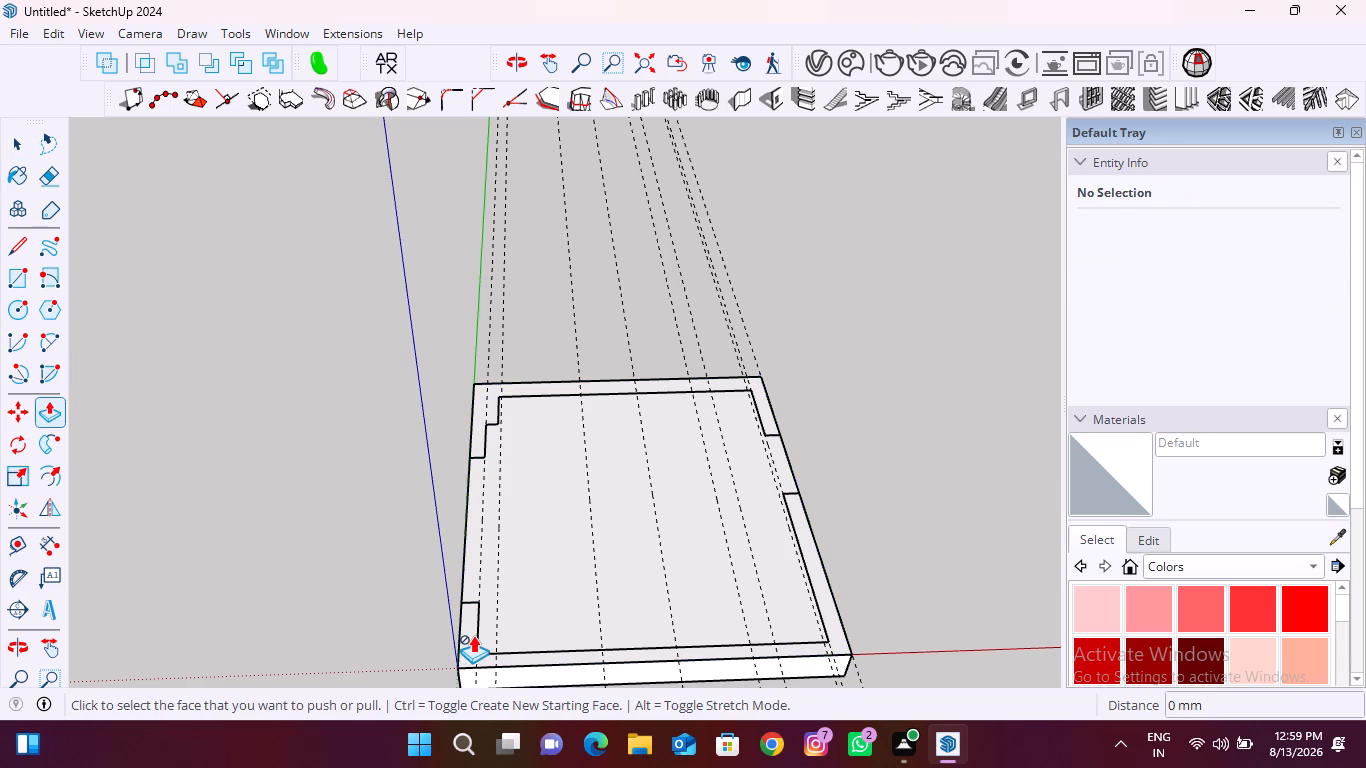
{"action": "key", "text": "Escape"}
{"action": "key", "text": "space"}
{"action": "double_click", "coordinate": [471, 609]}
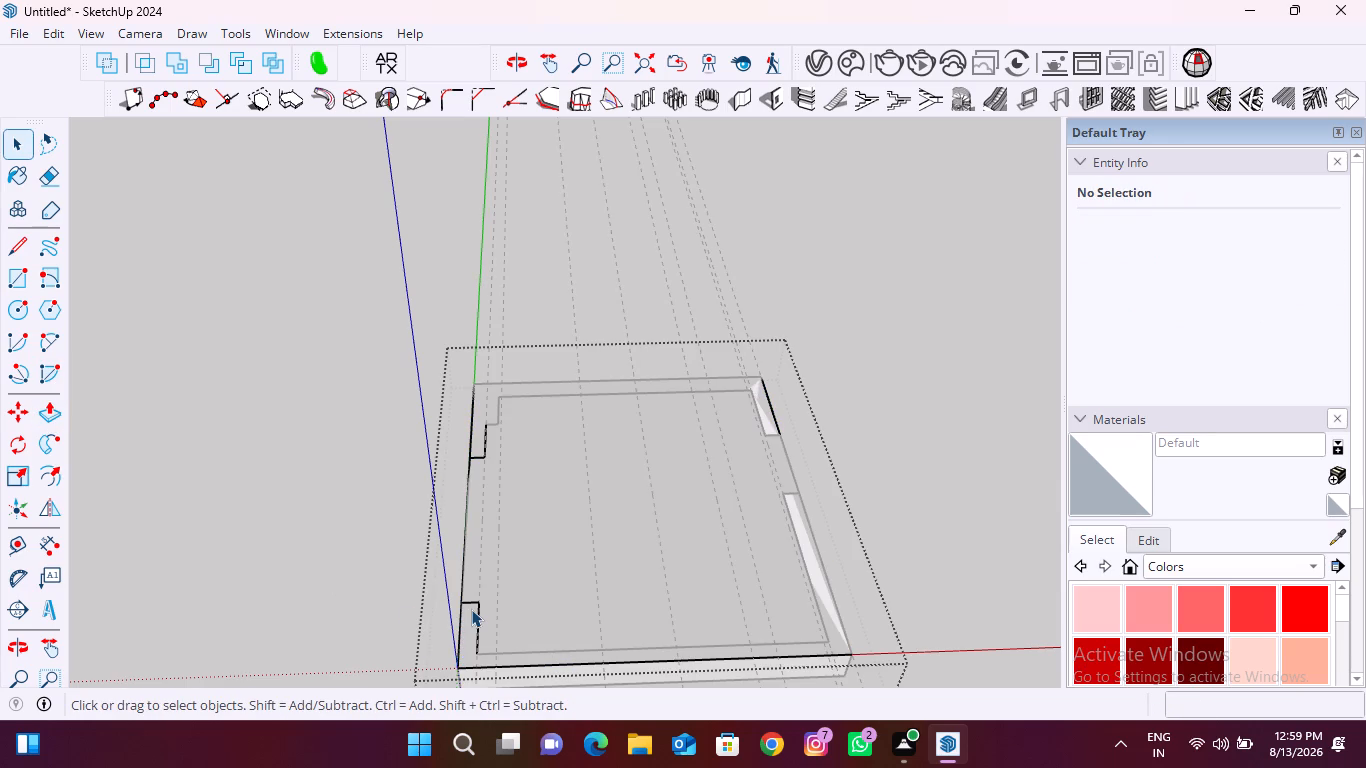
{"action": "left_click", "coordinate": [60, 413]}
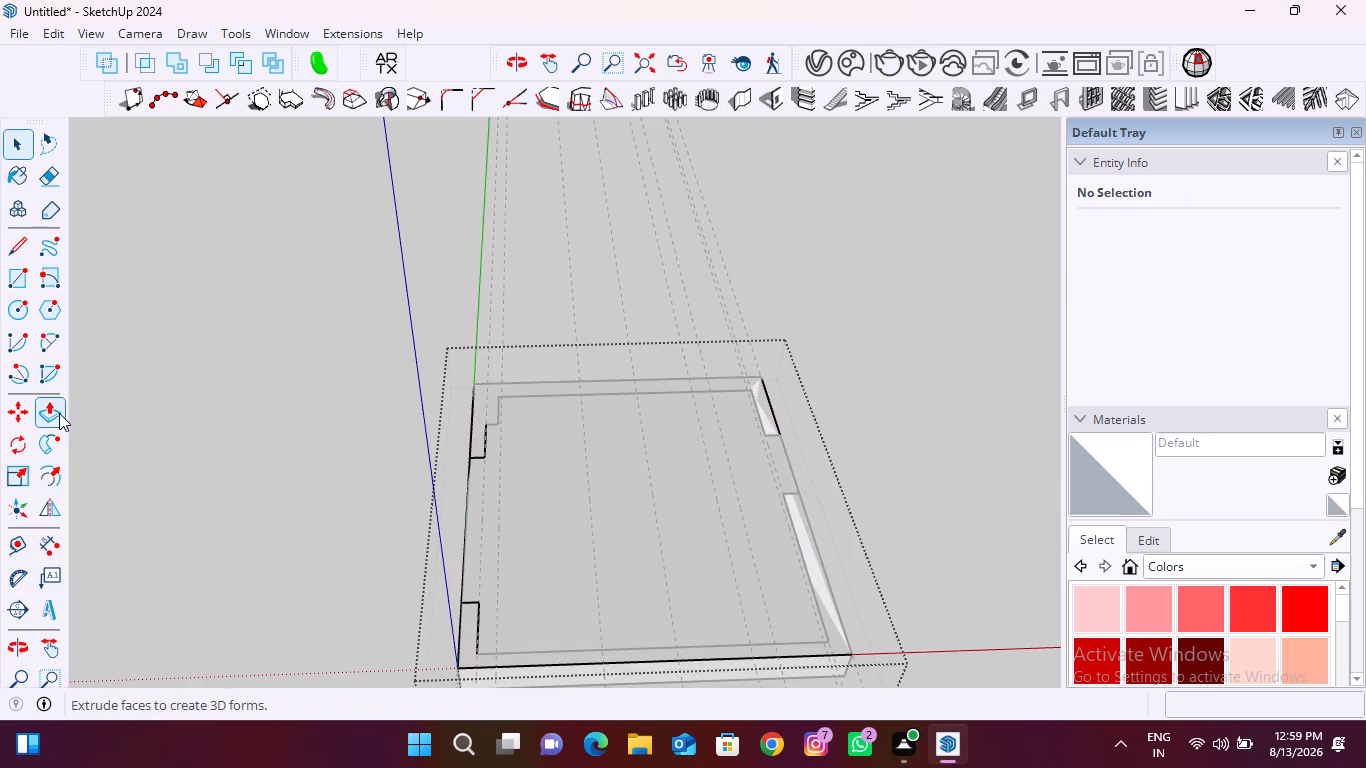
{"action": "scroll", "coordinate": [510, 380], "scroll_direction": "up", "scroll_amount": 12}
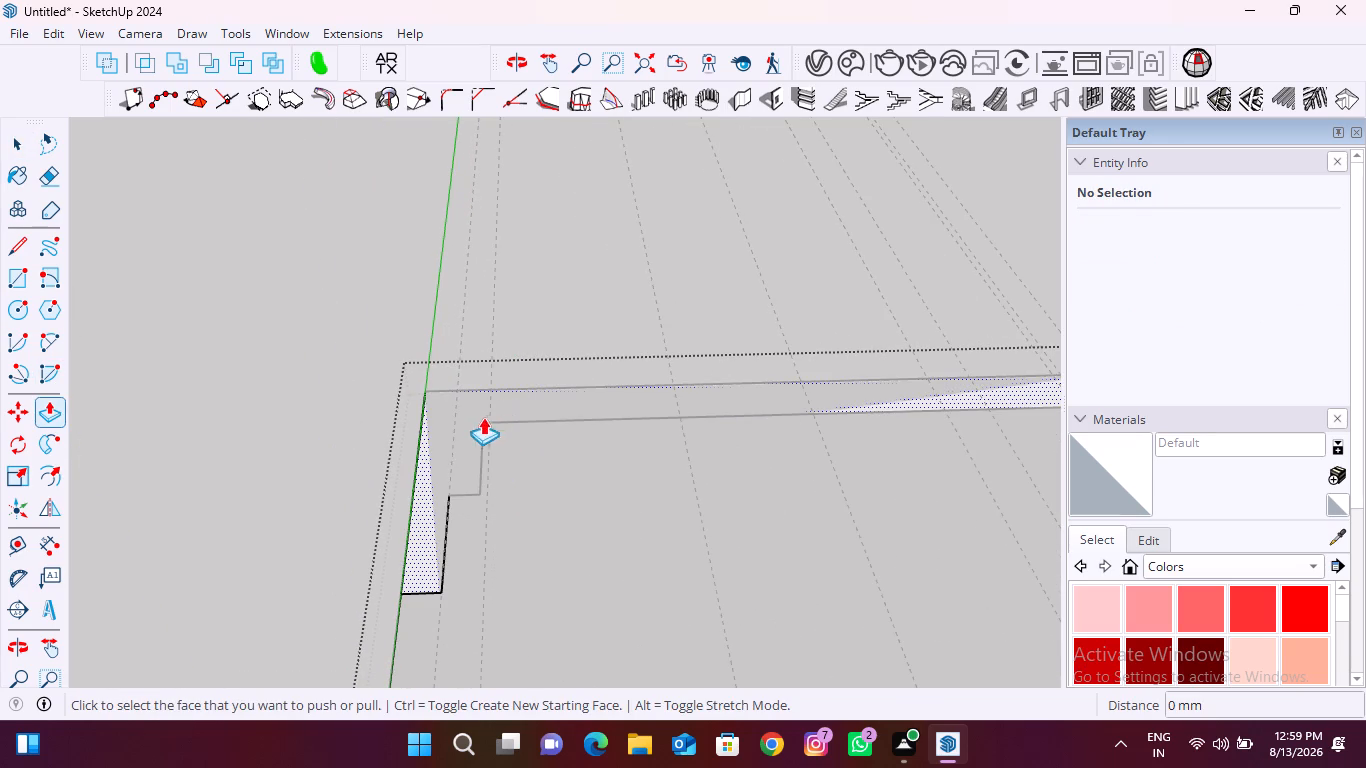
{"action": "left_click", "coordinate": [436, 469]}
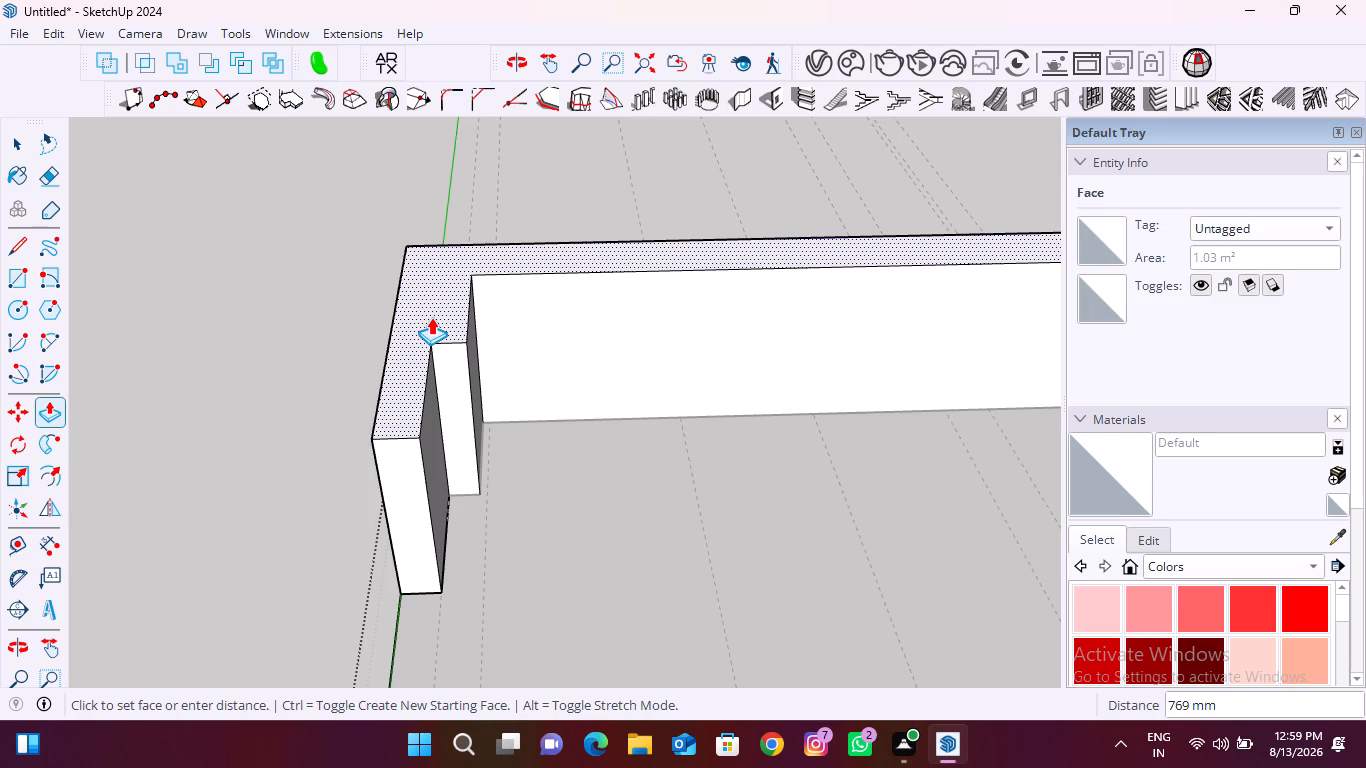
{"action": "type", "text": "2750"}
{"action": "key", "text": "Return"}
Raise the remaining wall outline along the red axis and its short returns by the same 2750 mm, and leave the group.
{"action": "scroll", "coordinate": [394, 276], "scroll_direction": "down", "scroll_amount": 10}
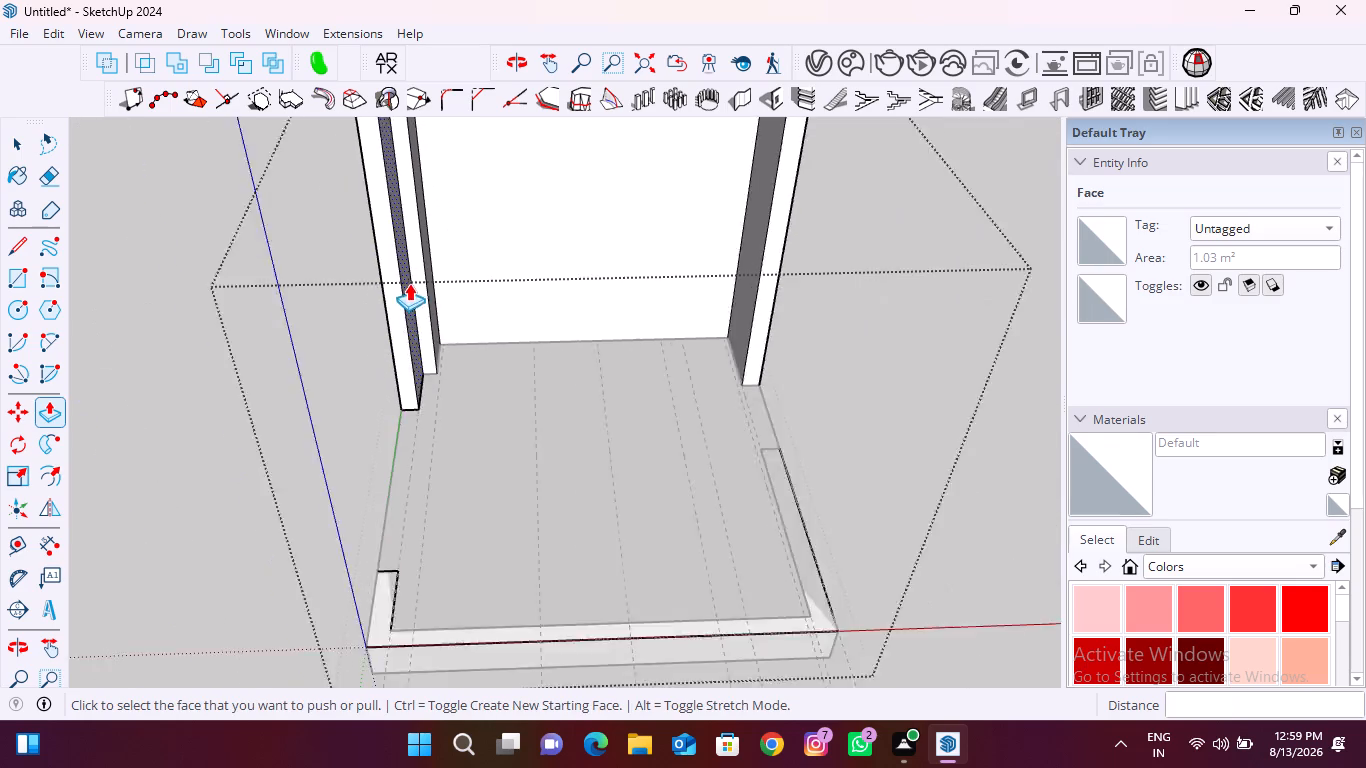
{"action": "scroll", "coordinate": [409, 283], "scroll_direction": "down", "scroll_amount": 5}
{"action": "scroll", "coordinate": [676, 479], "scroll_direction": "up", "scroll_amount": 12}
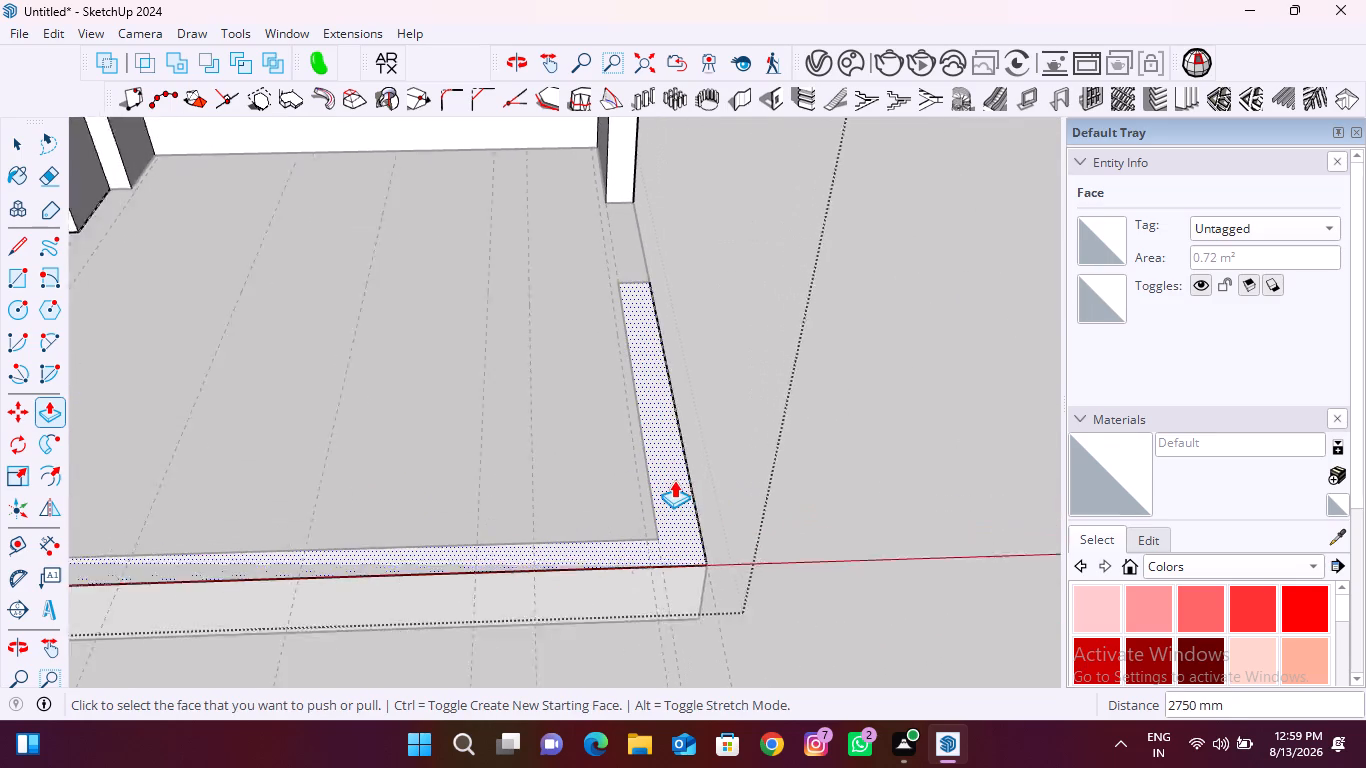
{"action": "double_click", "coordinate": [674, 493]}
{"action": "scroll", "coordinate": [668, 465], "scroll_direction": "down", "scroll_amount": 6}
{"action": "key", "text": "space"}
{"action": "scroll", "coordinate": [675, 466], "scroll_direction": "down", "scroll_amount": 3}
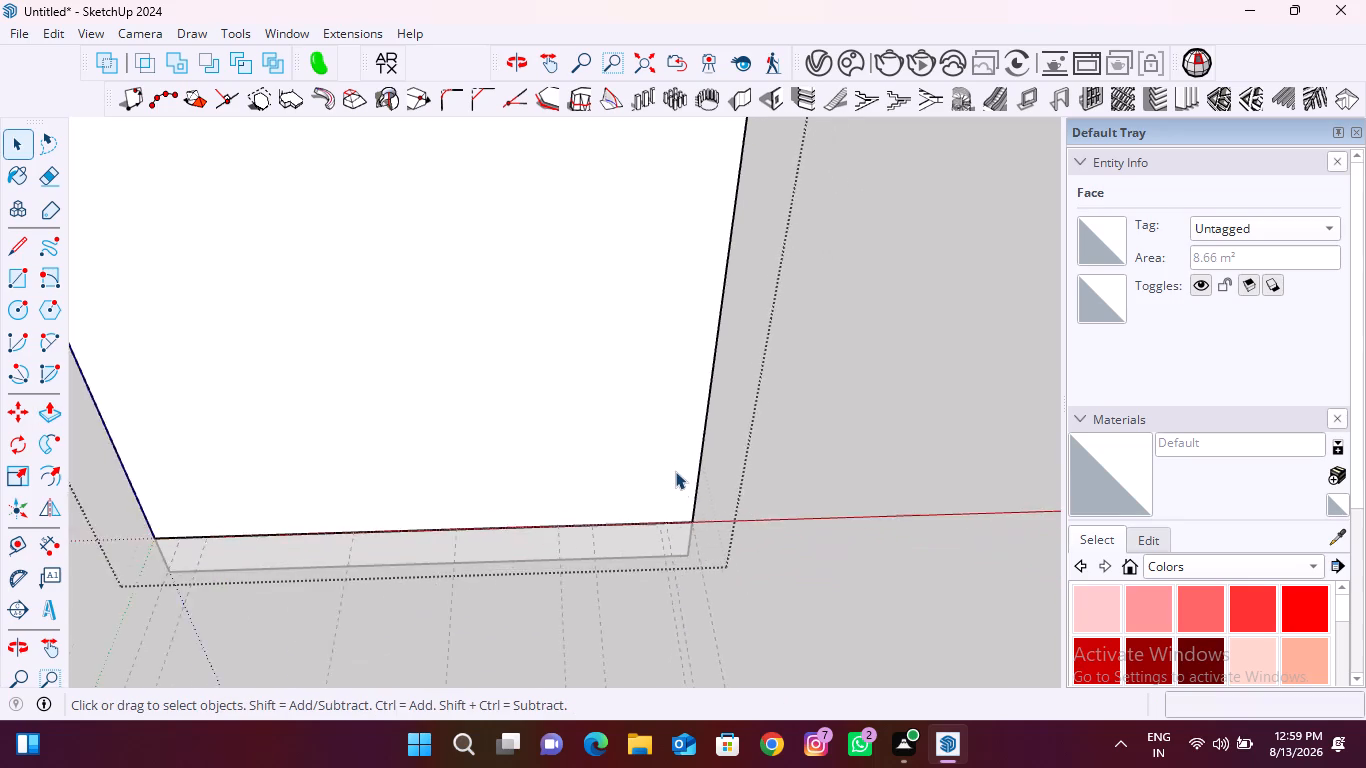
{"action": "scroll", "coordinate": [675, 471], "scroll_direction": "down", "scroll_amount": 10}
{"action": "left_click", "coordinate": [802, 466]}
On the far wall's inner face, place vertical guides 30 mm from the stepped-side corner and about 850 mm beyond, meeting the floor guides.
{"action": "middle_click_drag", "start_coordinate": [614, 347], "coordinate": [629, 518]}
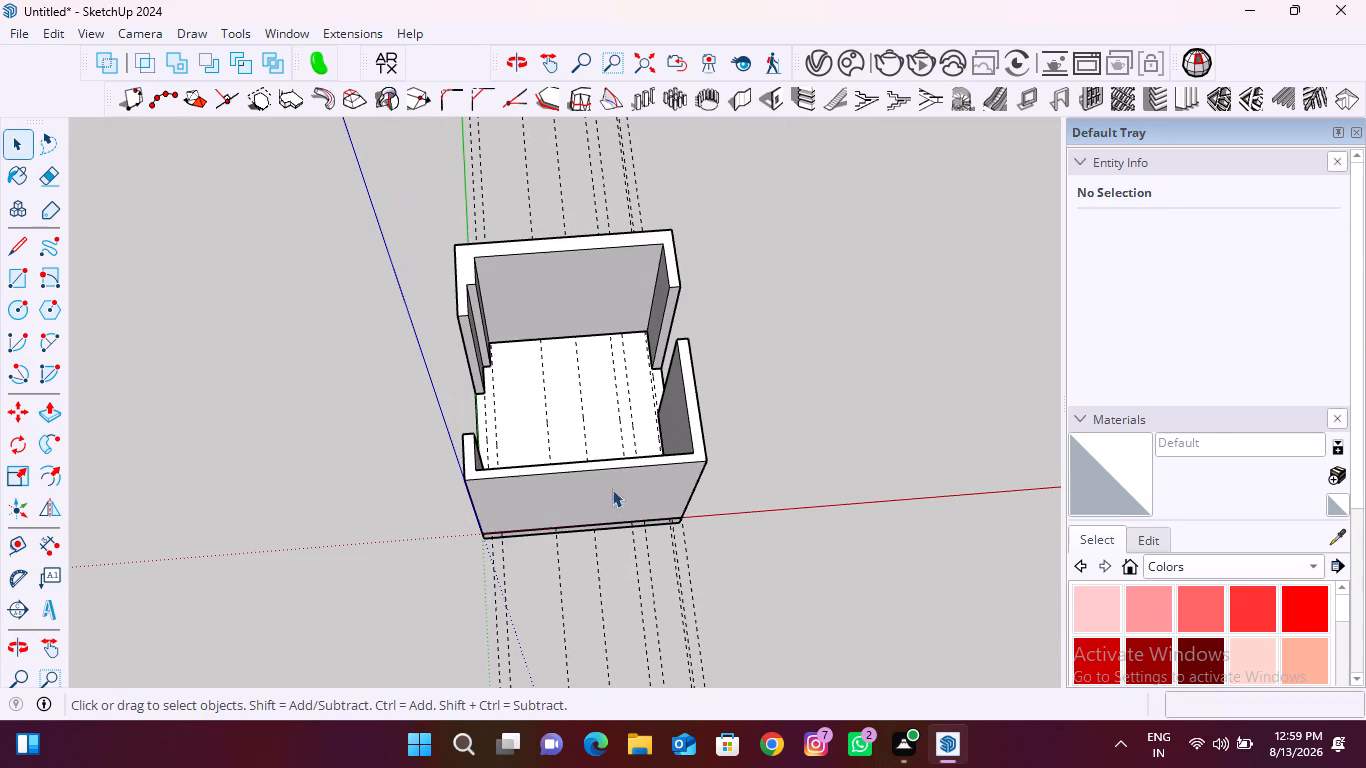
{"action": "scroll", "coordinate": [526, 329], "scroll_direction": "up", "scroll_amount": 8}
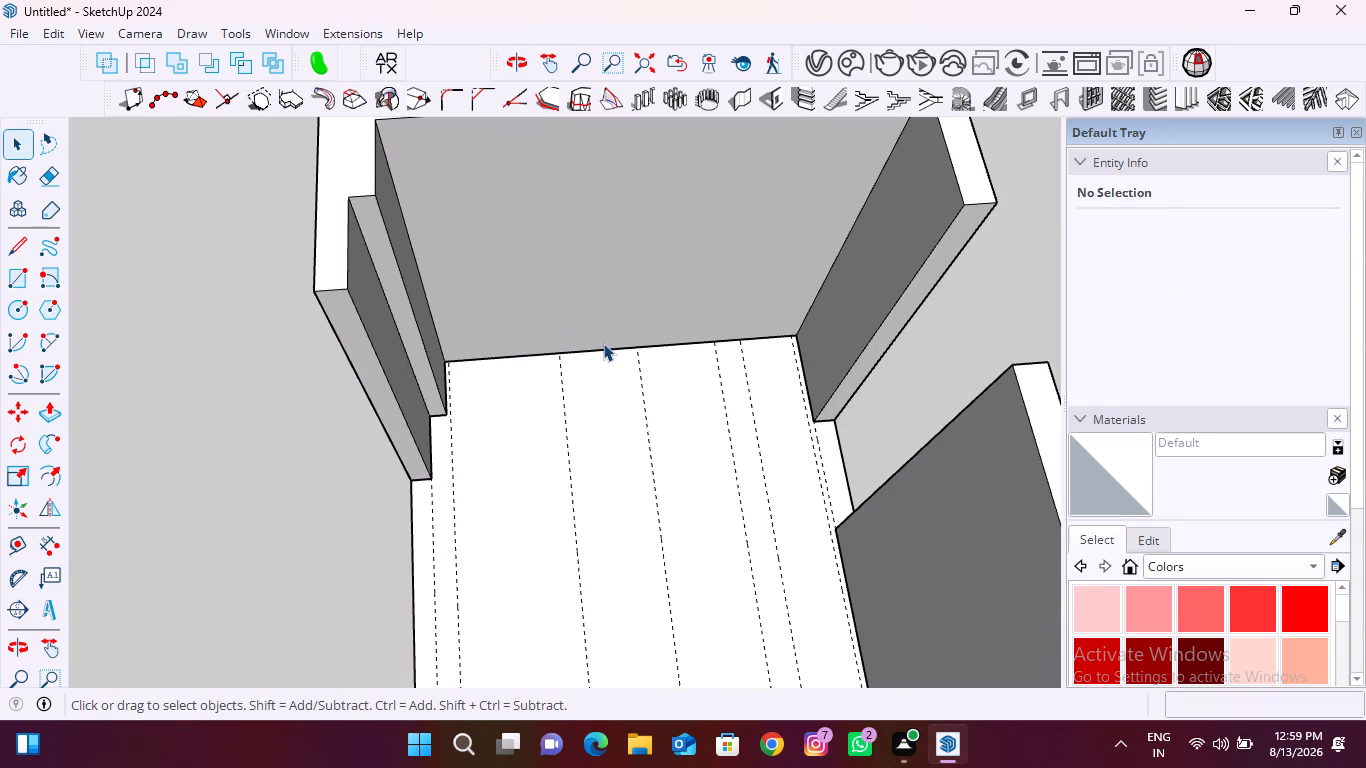
{"action": "key", "text": "t"}
{"action": "scroll", "coordinate": [465, 345], "scroll_direction": "up", "scroll_amount": 8}
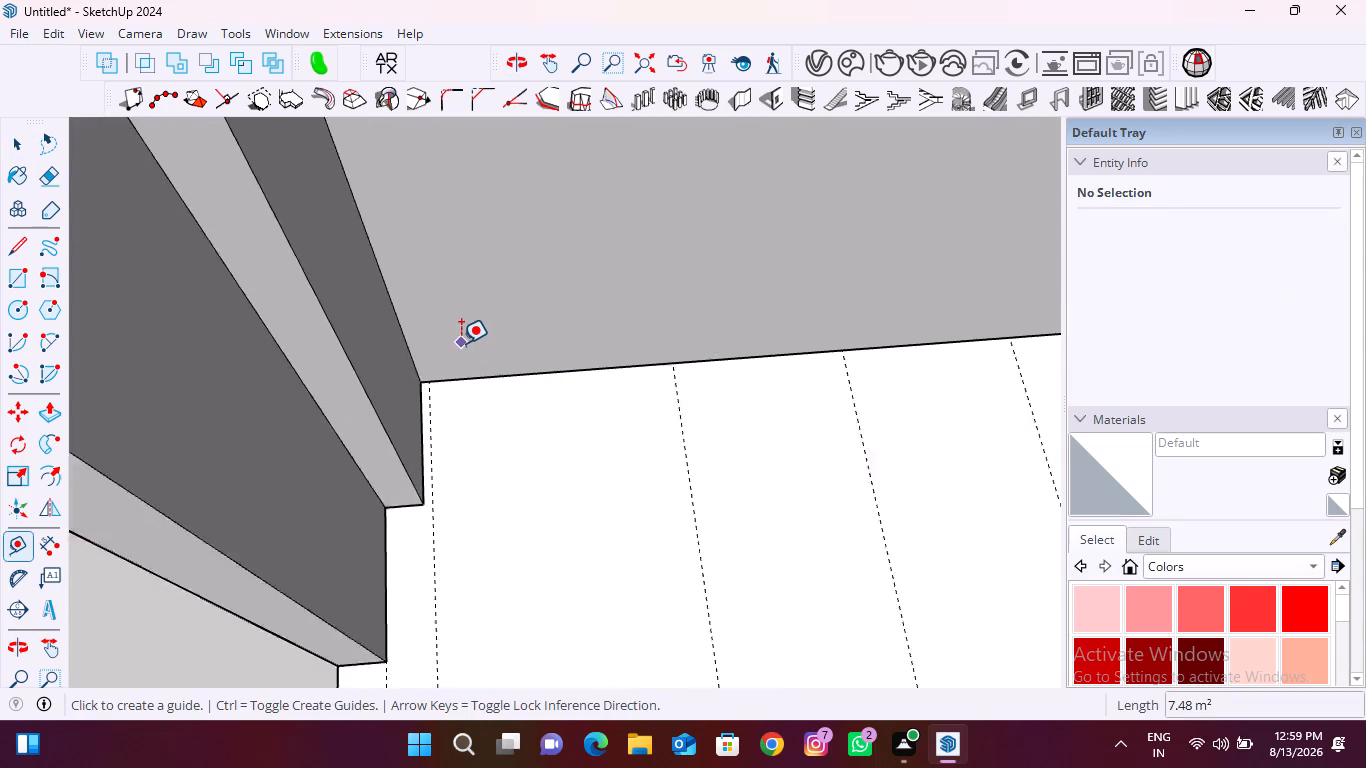
{"action": "scroll", "coordinate": [461, 343], "scroll_direction": "up", "scroll_amount": 6}
{"action": "left_click", "coordinate": [352, 334]}
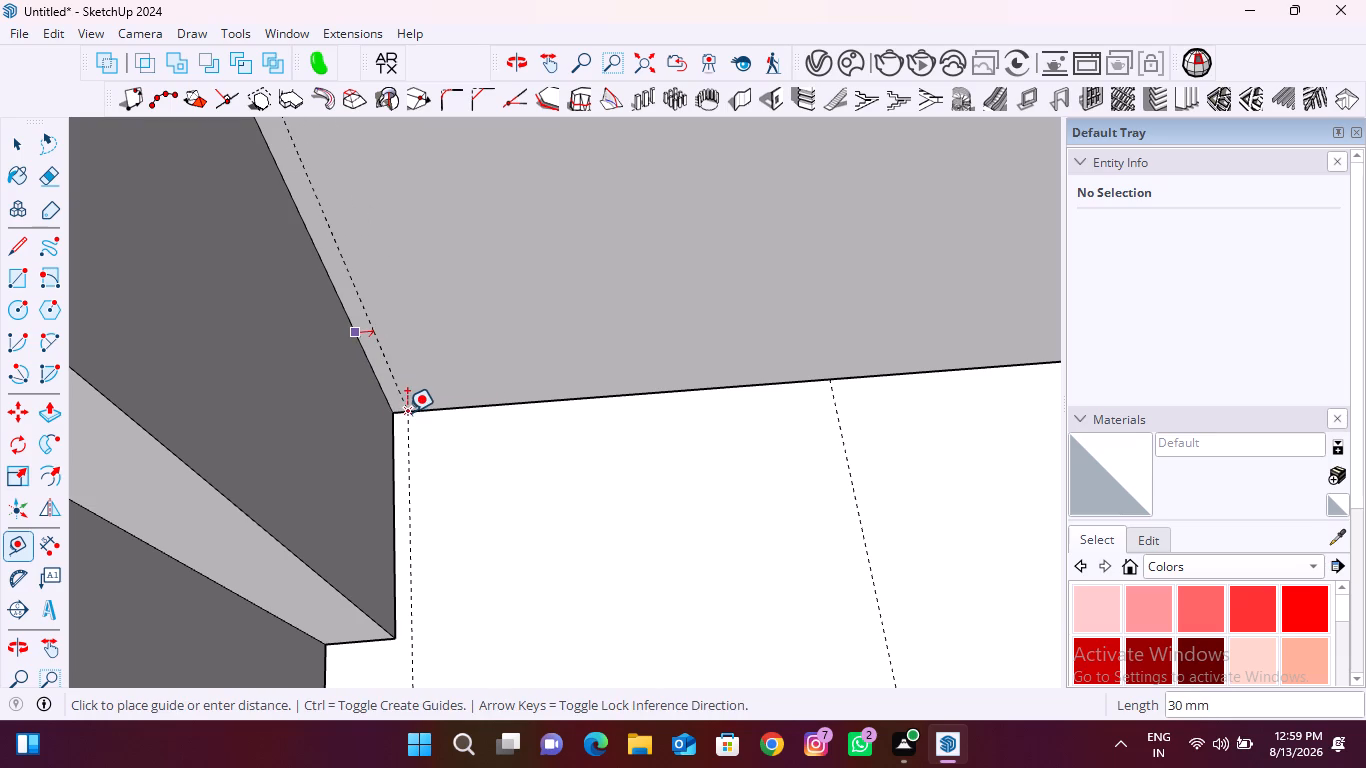
{"action": "left_click", "coordinate": [407, 412]}
{"action": "left_click", "coordinate": [385, 352]}
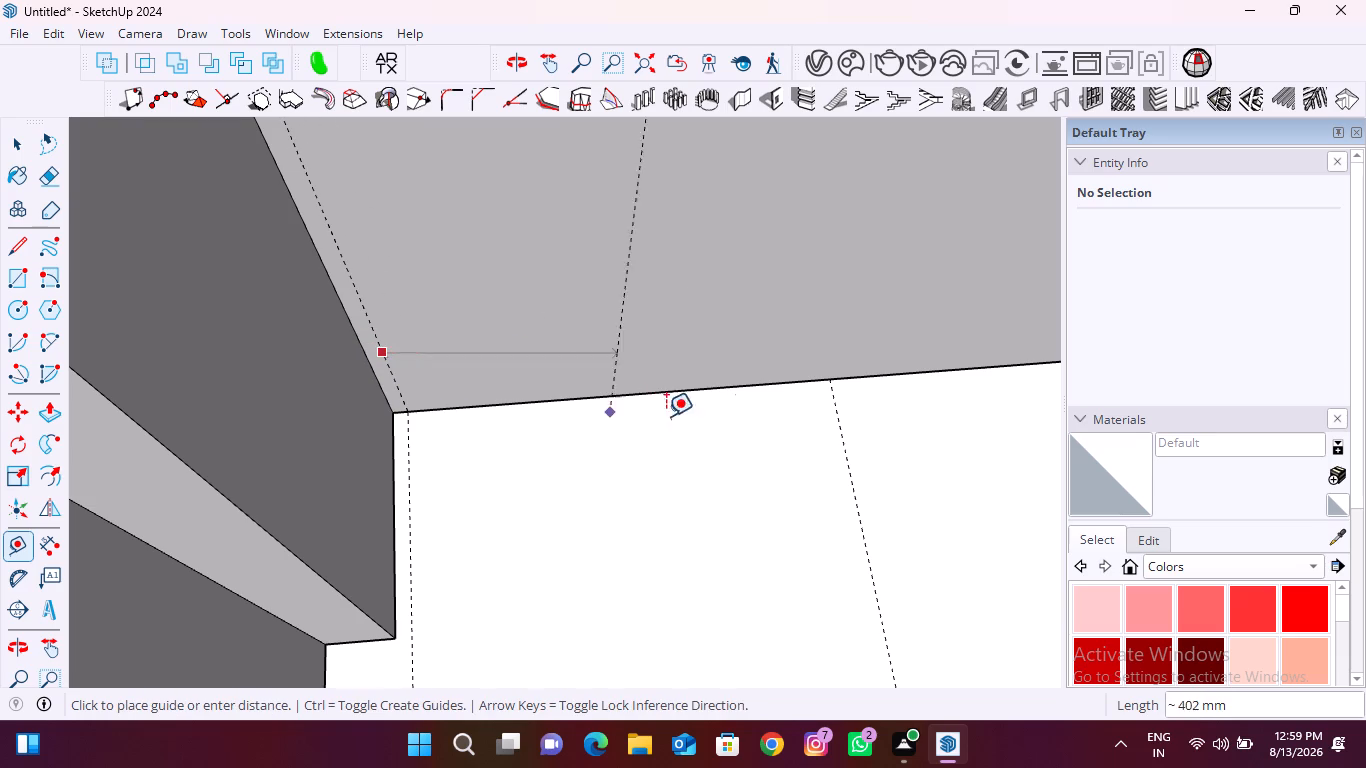
{"action": "left_click", "coordinate": [832, 383]}
Add two more vertical guides on the far wall, each 600 mm beyond the previous one, aligned with the floor guides.
{"action": "scroll", "coordinate": [506, 398], "scroll_direction": "down", "scroll_amount": 12}
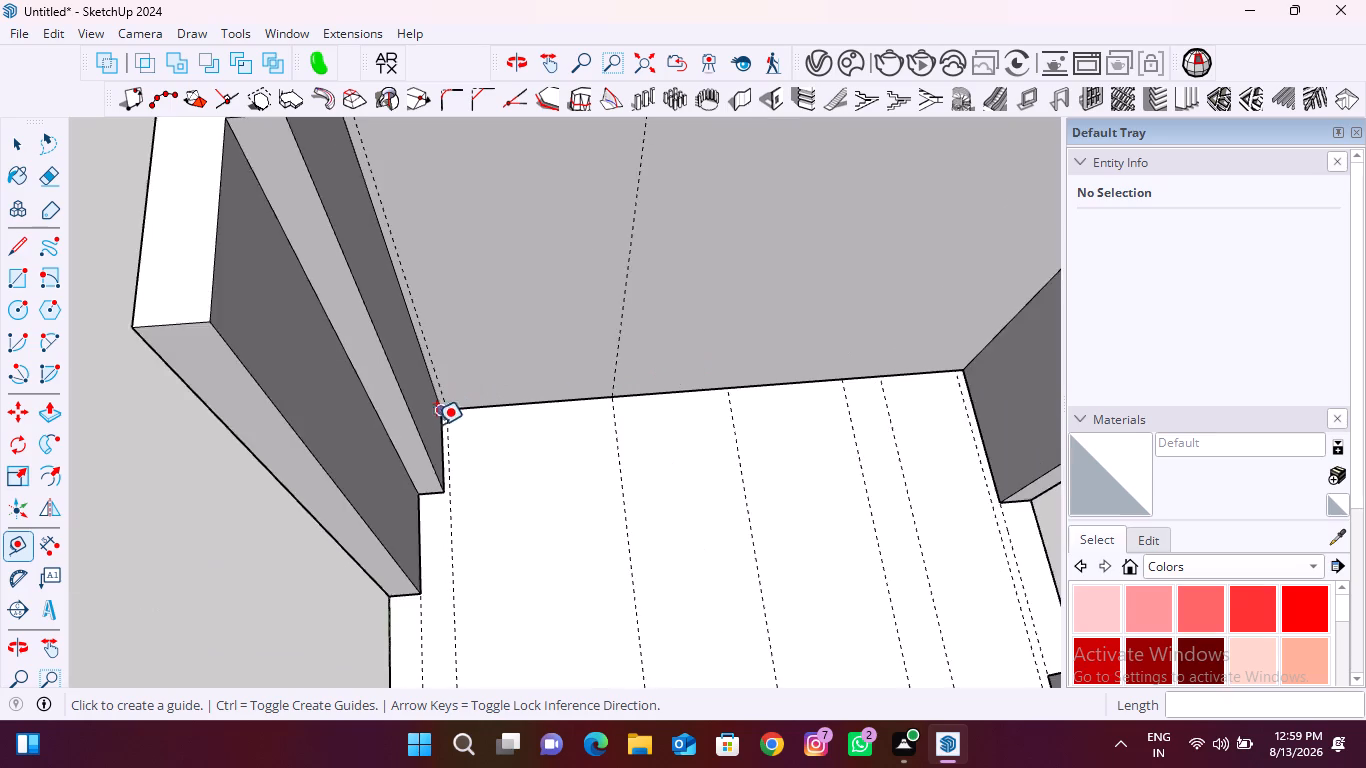
{"action": "scroll", "coordinate": [436, 425], "scroll_direction": "down", "scroll_amount": 2}
{"action": "scroll", "coordinate": [779, 401], "scroll_direction": "up", "scroll_amount": 8}
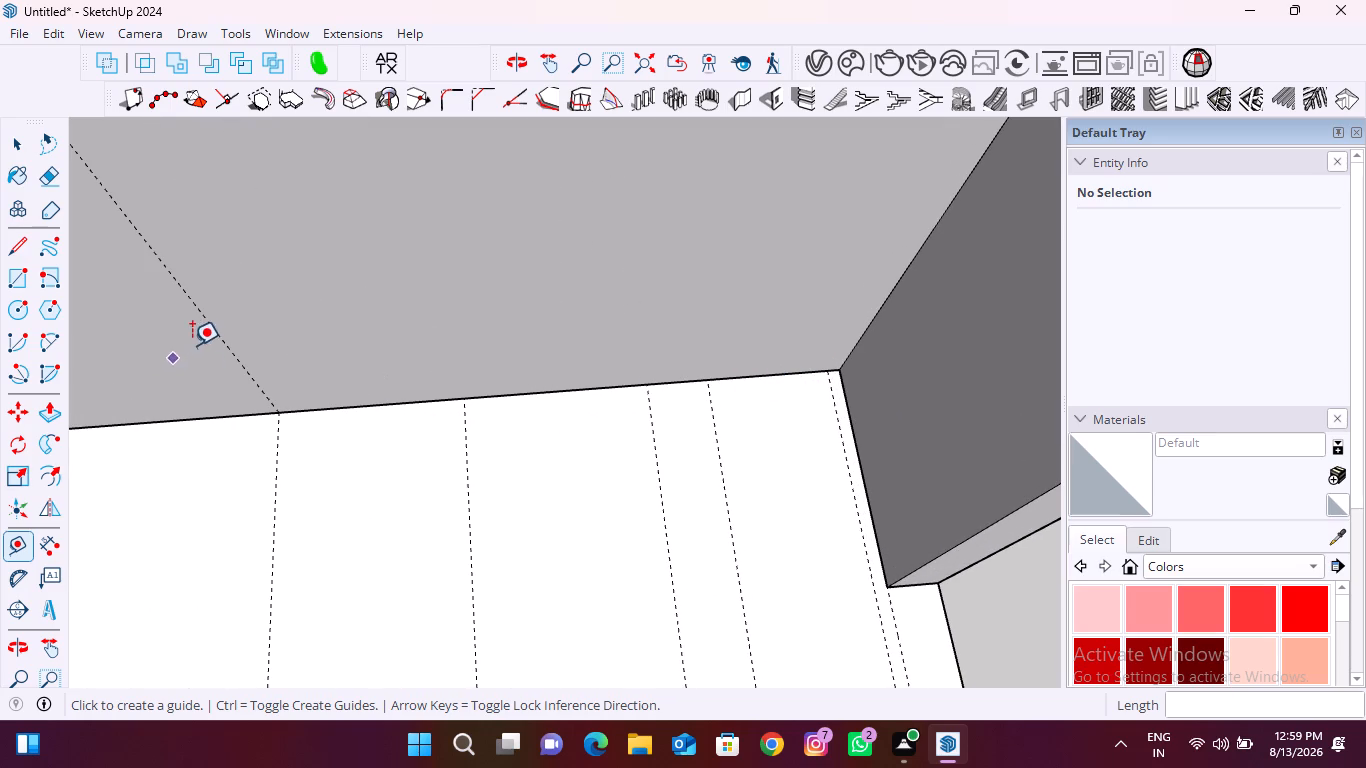
{"action": "left_click", "coordinate": [214, 325]}
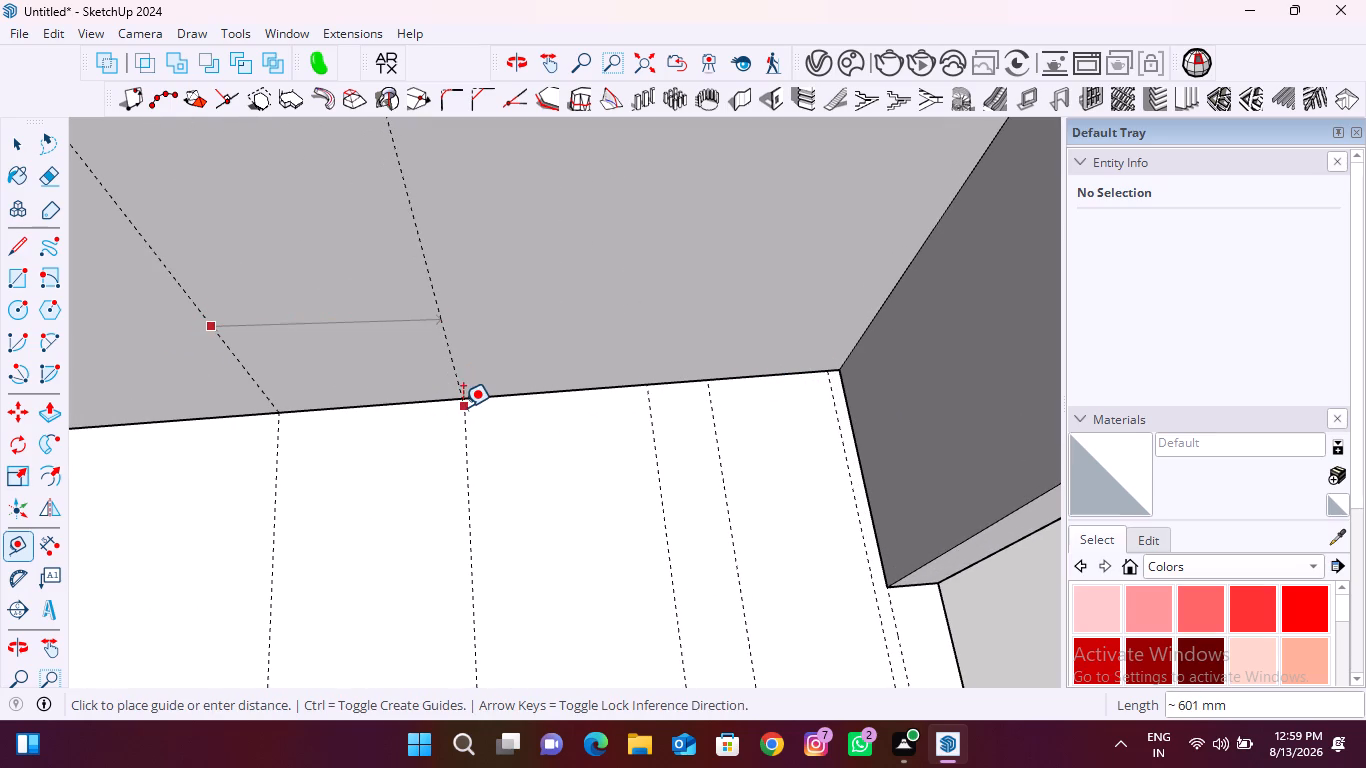
{"action": "left_click", "coordinate": [463, 402]}
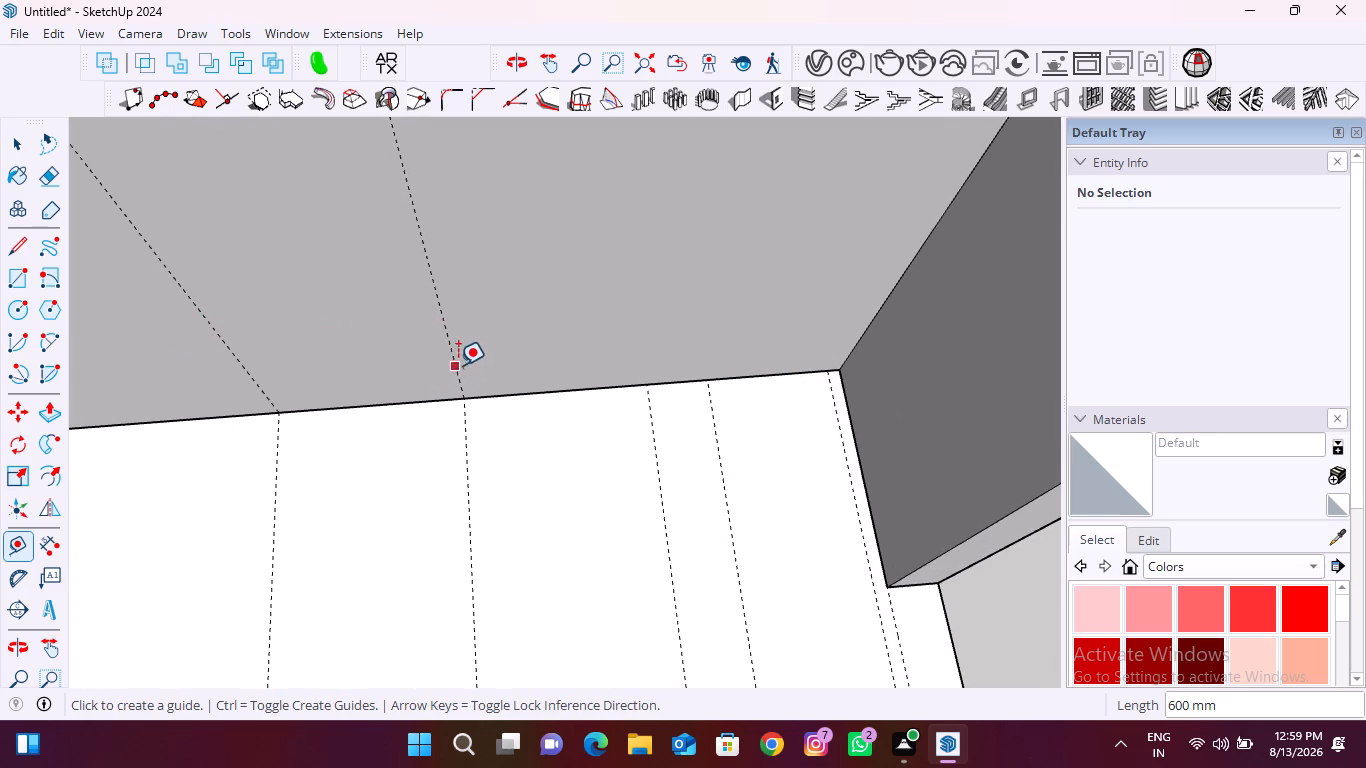
{"action": "left_click", "coordinate": [458, 364]}
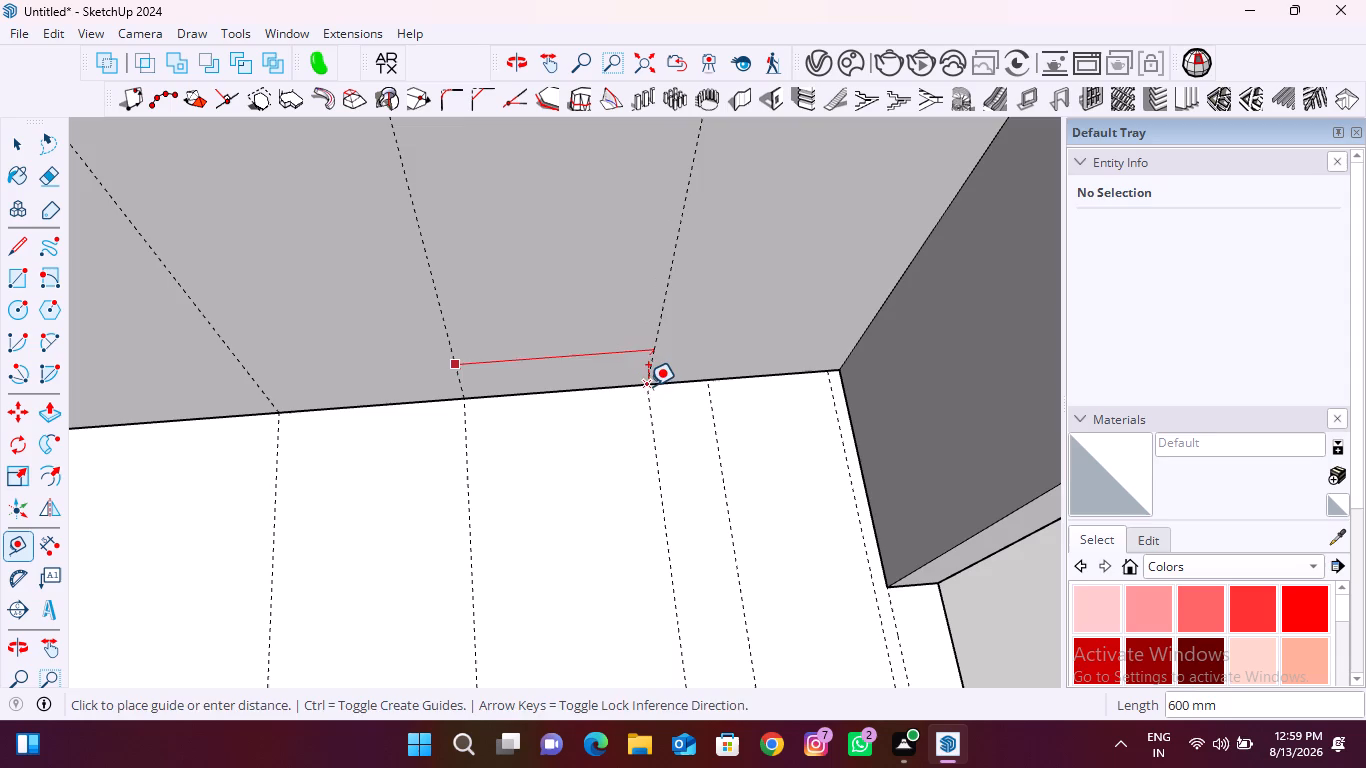
{"action": "left_click", "coordinate": [648, 386]}
Continue the far wall's vertical guides with one at 200 mm and another 400 mm beyond it, aligned with the floor guides.
{"action": "scroll", "coordinate": [359, 419], "scroll_direction": "down", "scroll_amount": 3}
{"action": "scroll", "coordinate": [690, 346], "scroll_direction": "up", "scroll_amount": 5}
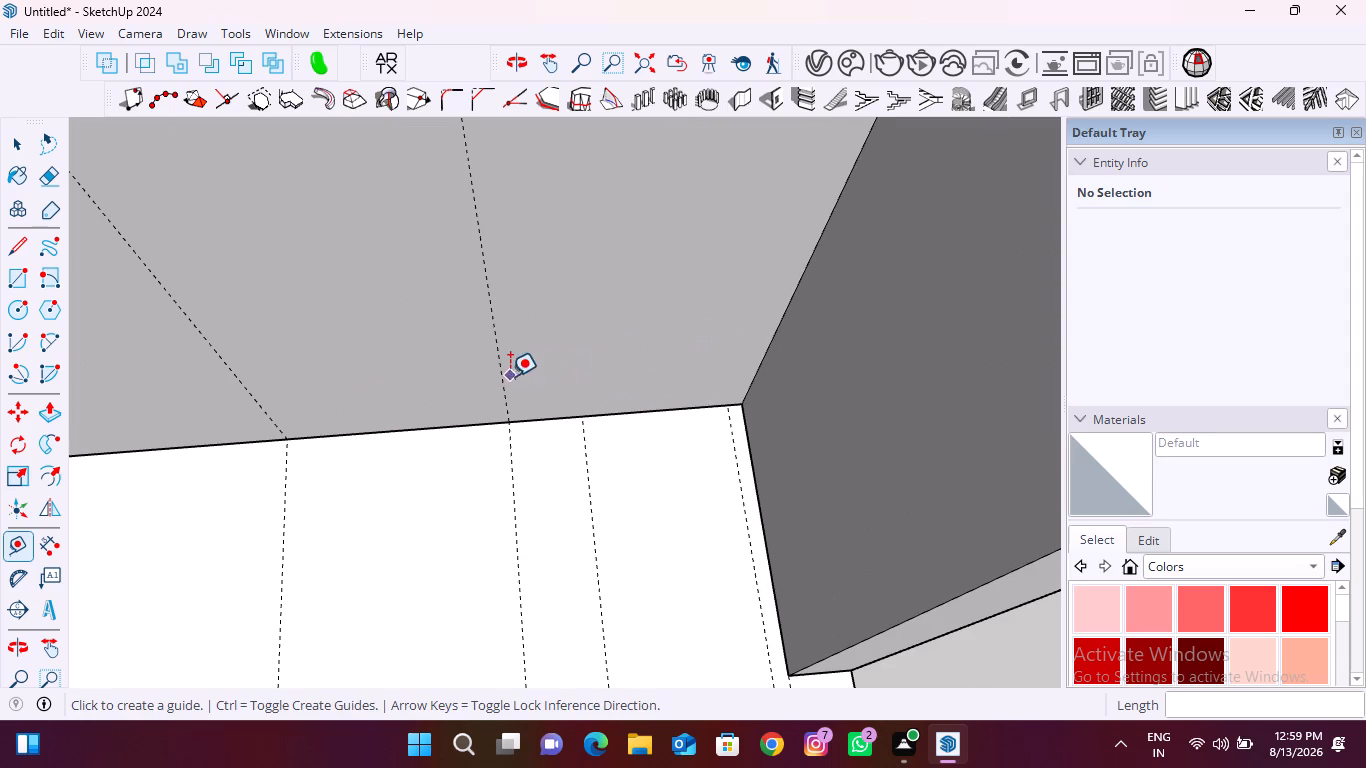
{"action": "left_click", "coordinate": [504, 374]}
{"action": "left_click", "coordinate": [585, 422]}
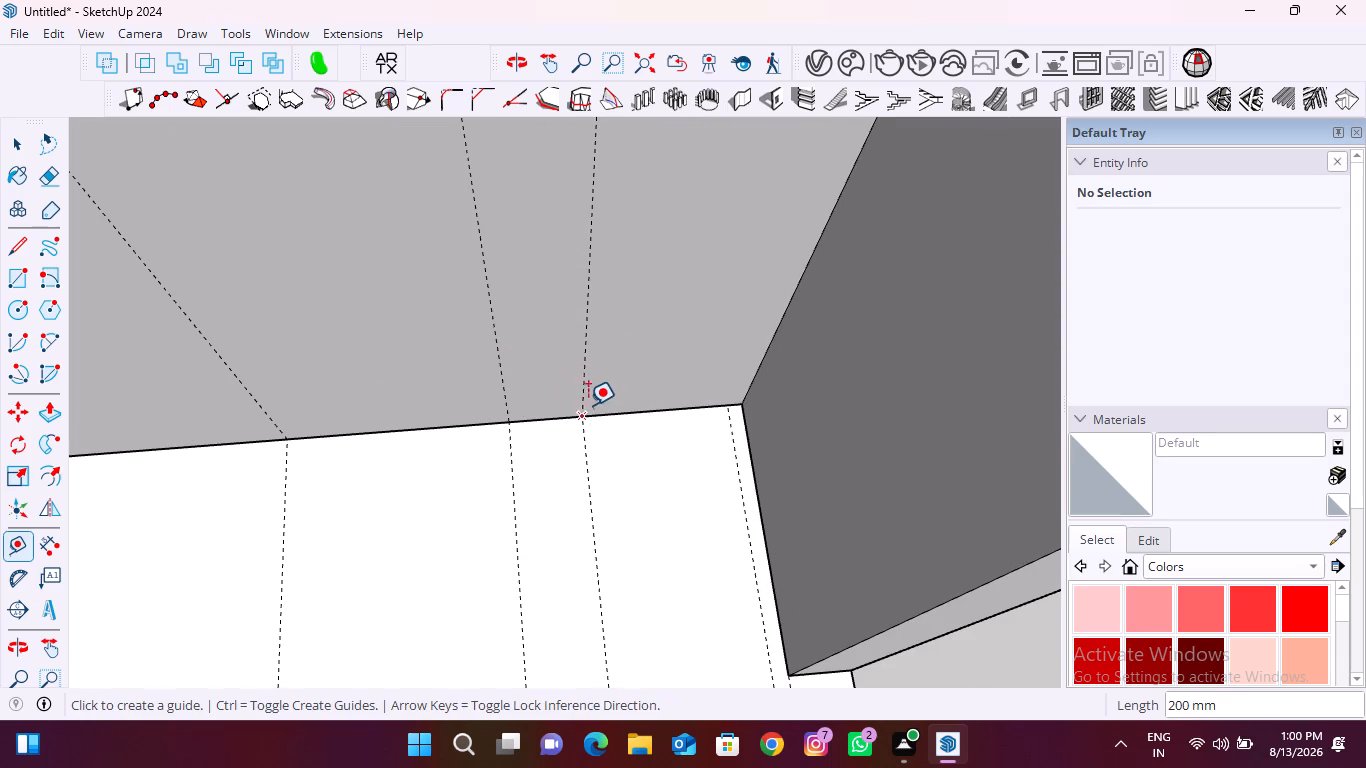
{"action": "left_click", "coordinate": [584, 365]}
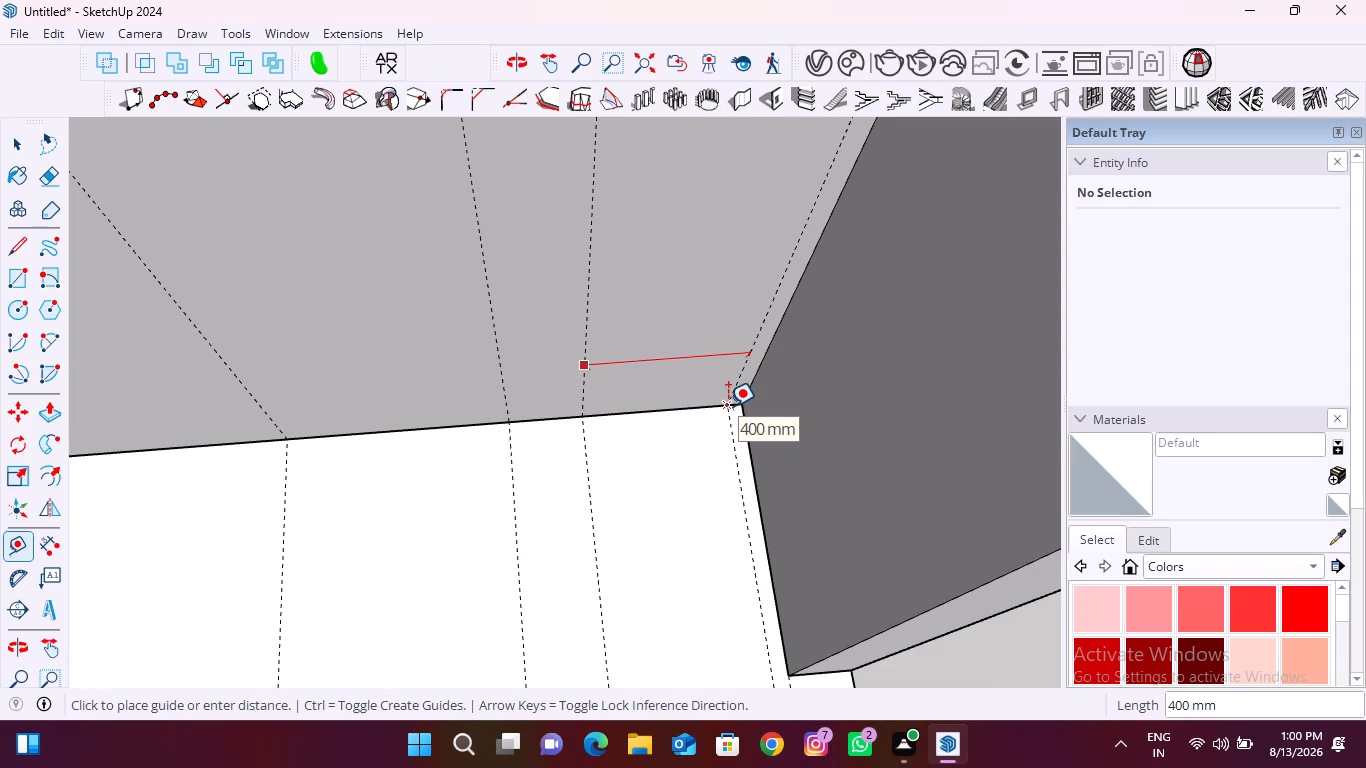
{"action": "left_click", "coordinate": [728, 406]}
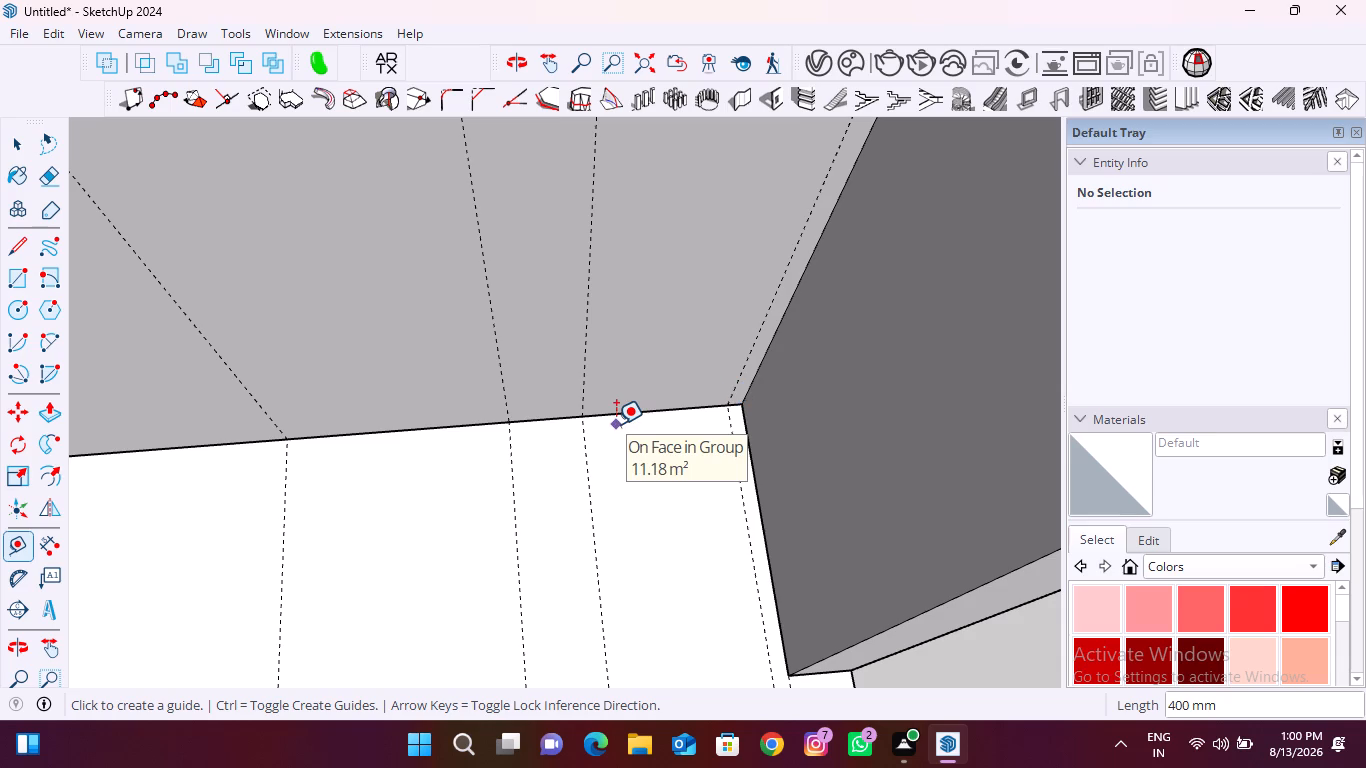
Place a horizontal guide on the far wall 100 mm above its floor edge.
{"action": "scroll", "coordinate": [706, 413], "scroll_direction": "down", "scroll_amount": 11}
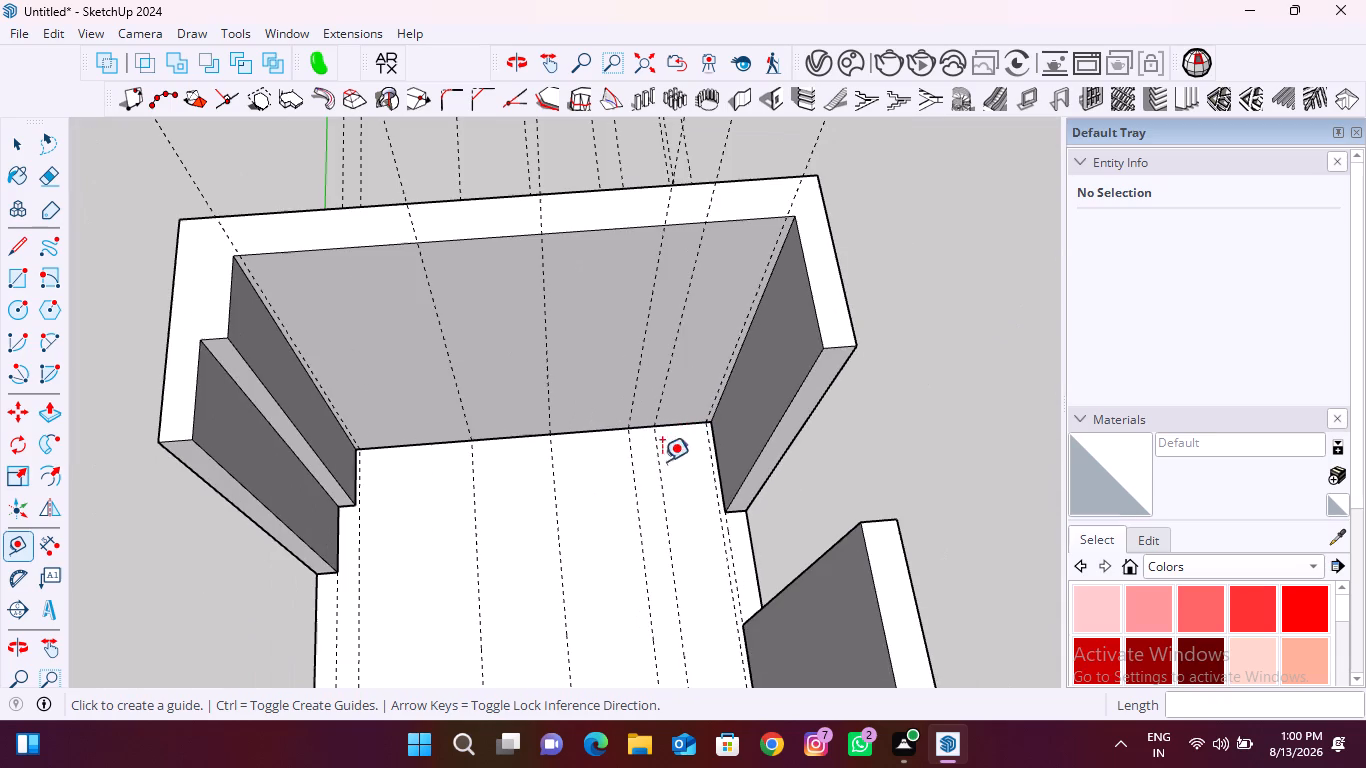
{"action": "middle_click_drag", "start_coordinate": [510, 559], "coordinate": [464, 437]}
{"action": "scroll", "coordinate": [448, 441], "scroll_direction": "up", "scroll_amount": 7}
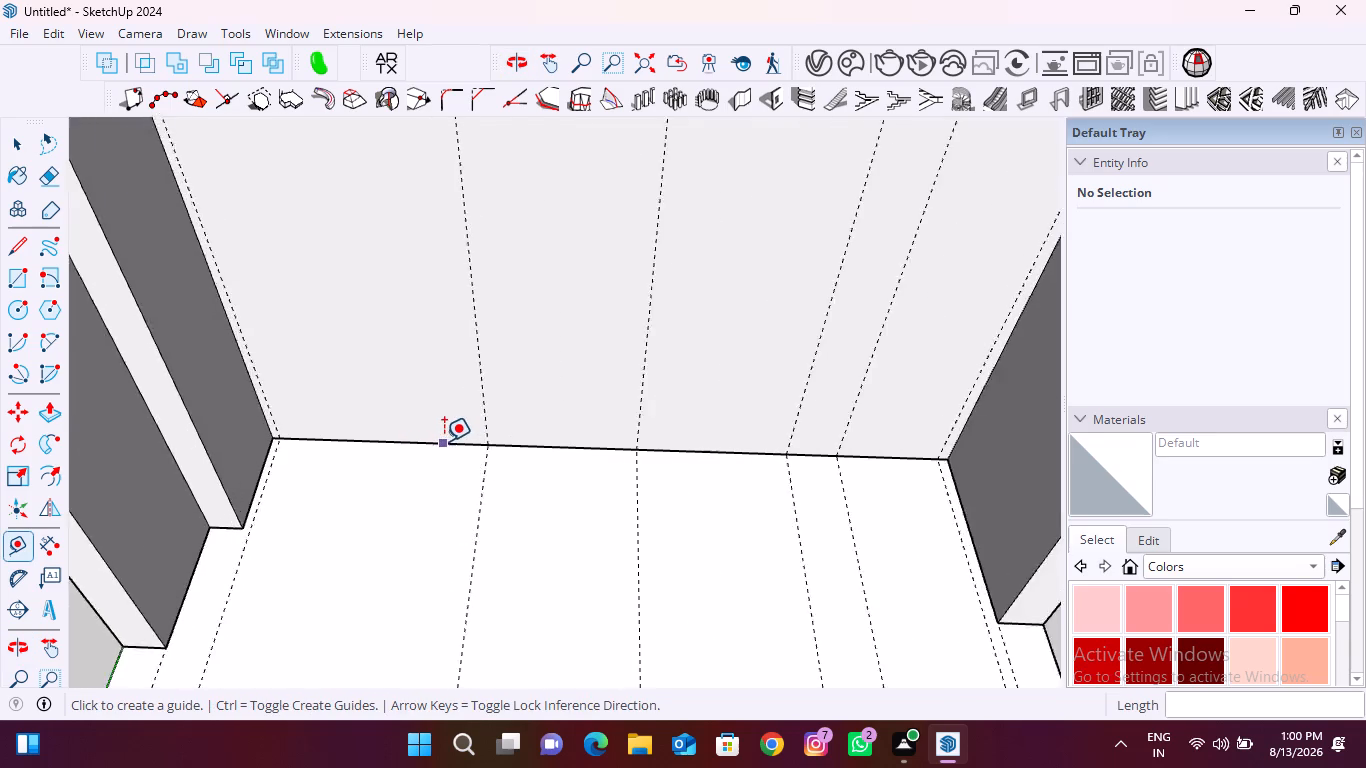
{"action": "scroll", "coordinate": [444, 441], "scroll_direction": "up", "scroll_amount": 5}
{"action": "left_click", "coordinate": [409, 444]}
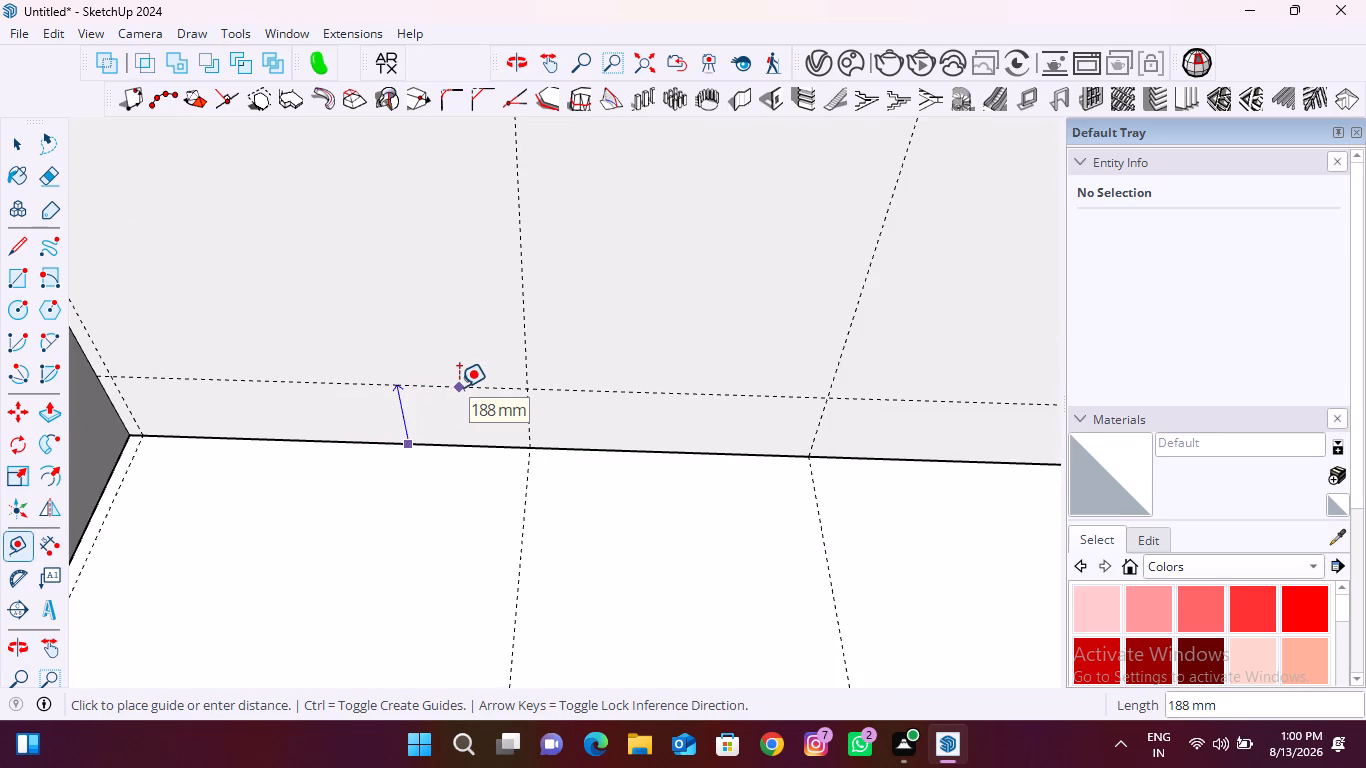
{"action": "type", "text": "100"}
{"action": "key", "text": "Return"}
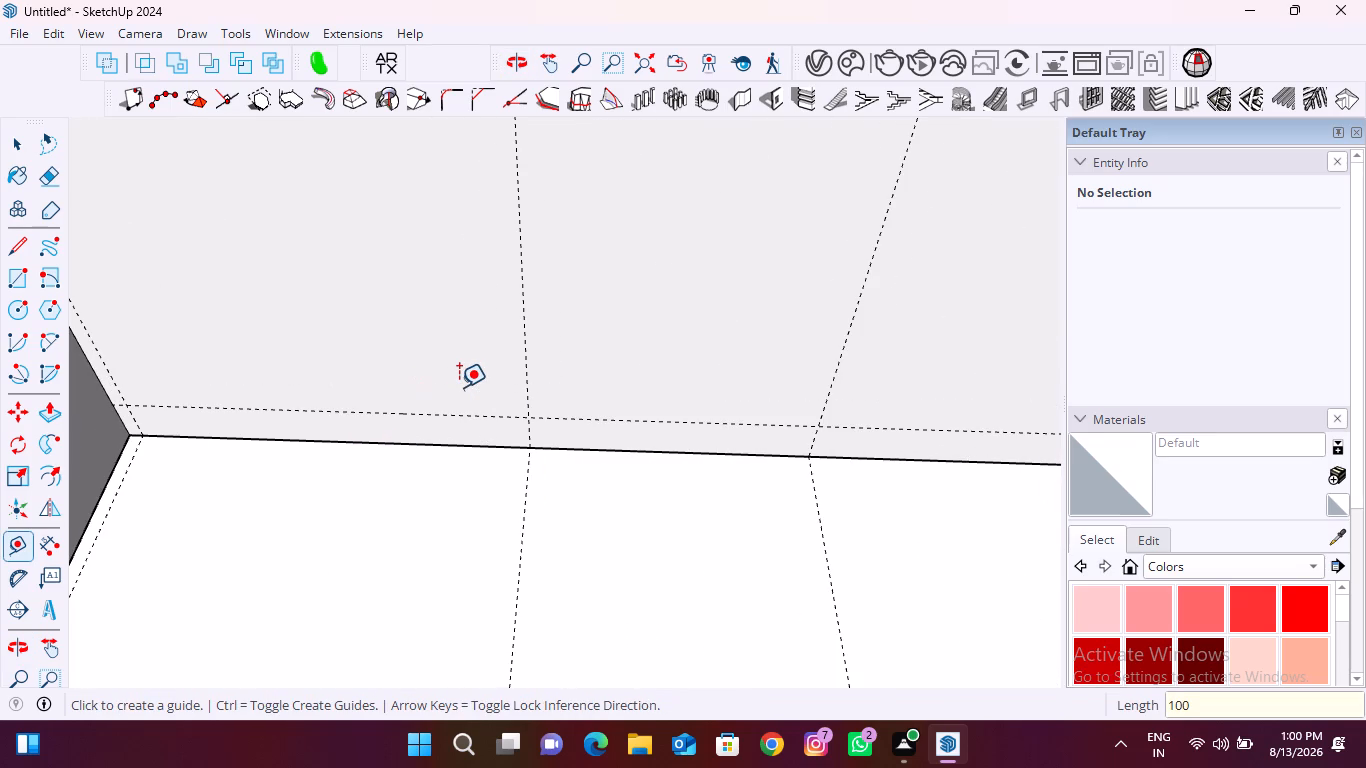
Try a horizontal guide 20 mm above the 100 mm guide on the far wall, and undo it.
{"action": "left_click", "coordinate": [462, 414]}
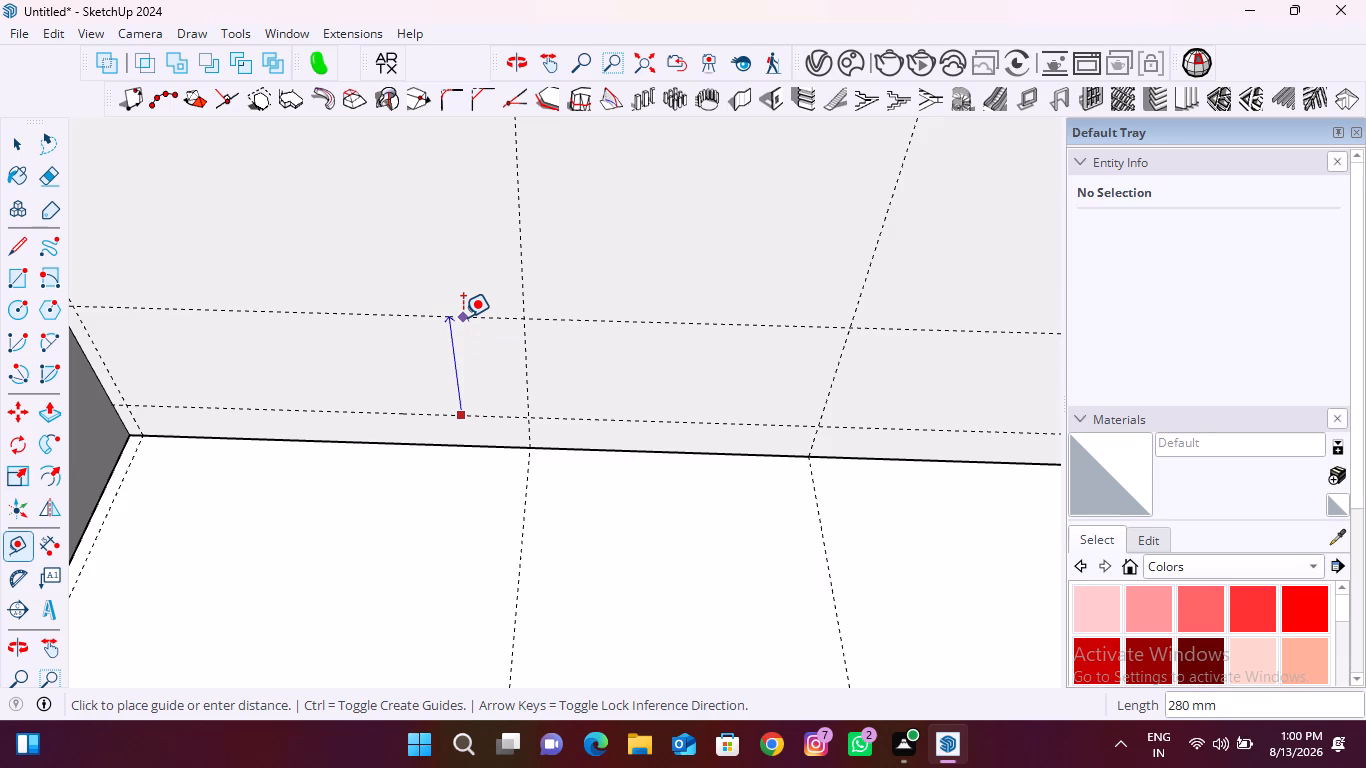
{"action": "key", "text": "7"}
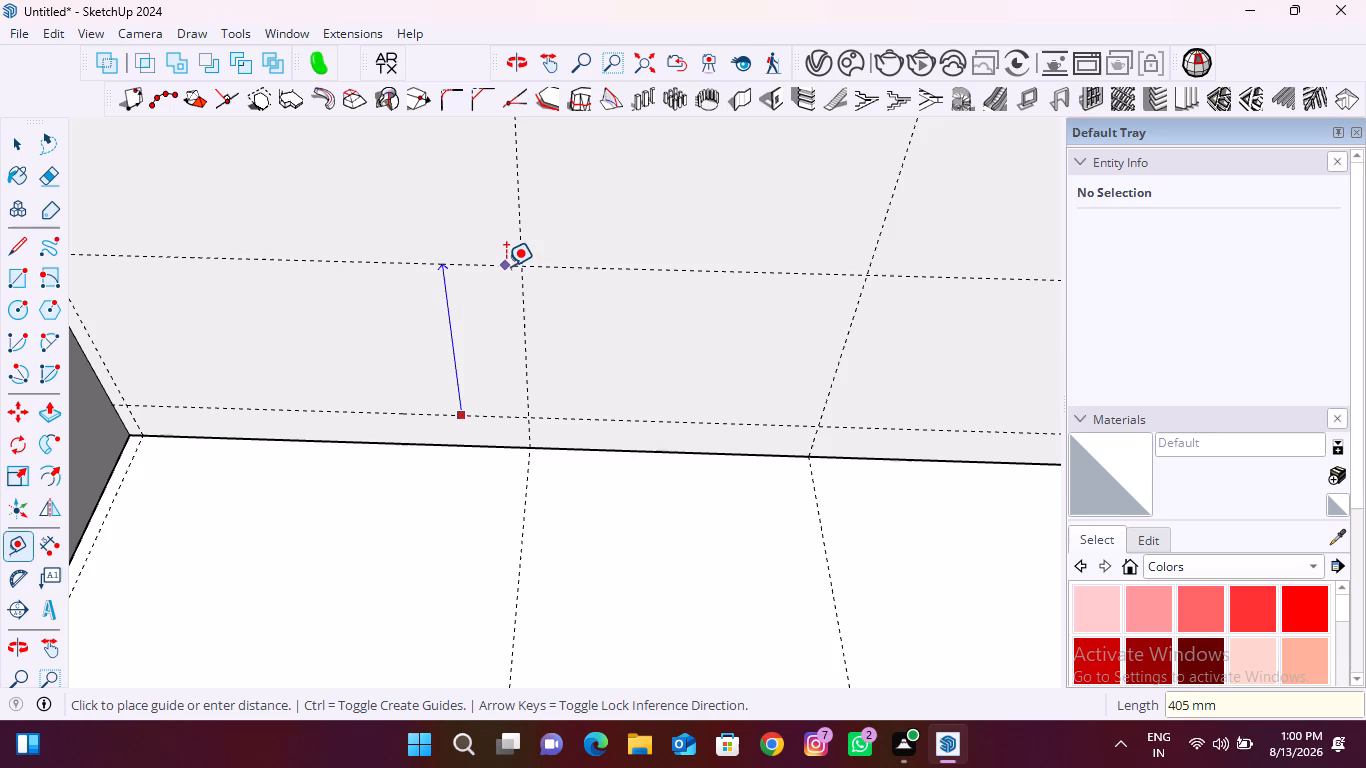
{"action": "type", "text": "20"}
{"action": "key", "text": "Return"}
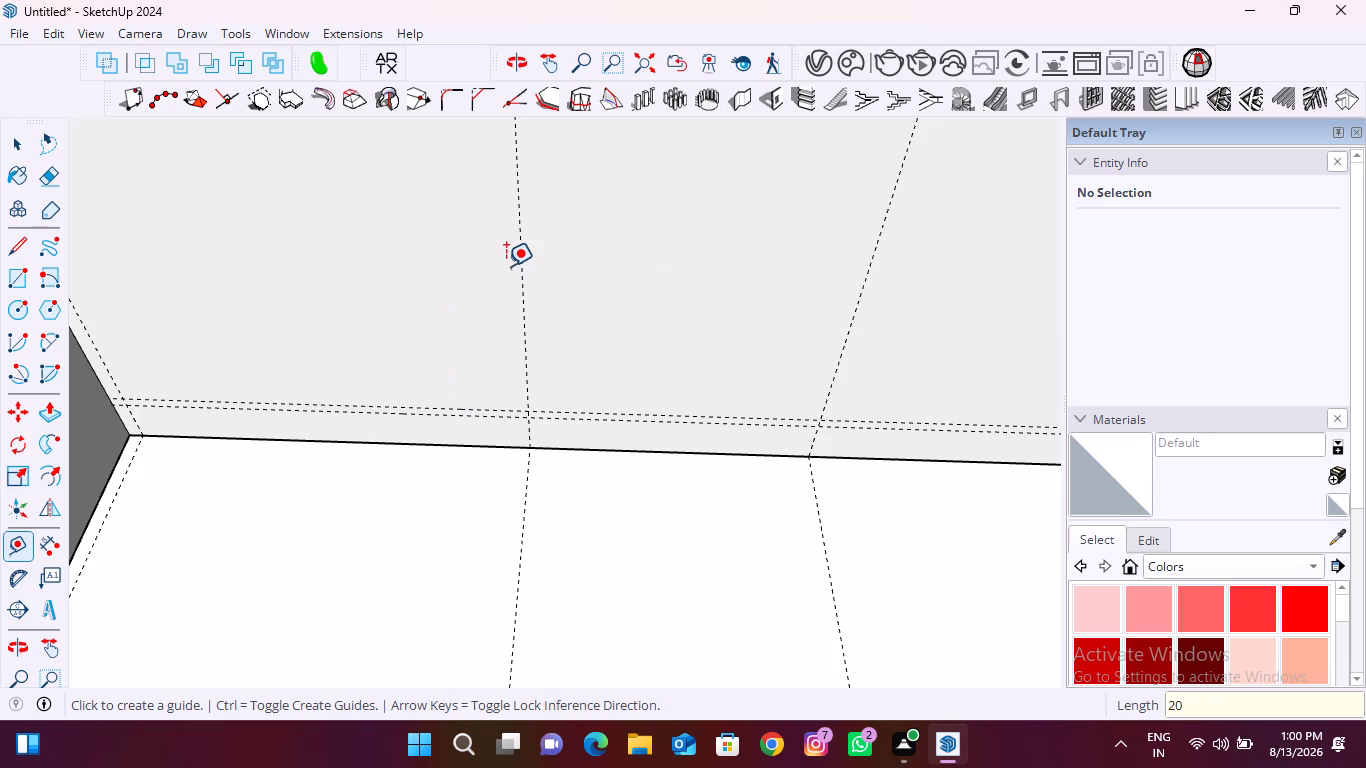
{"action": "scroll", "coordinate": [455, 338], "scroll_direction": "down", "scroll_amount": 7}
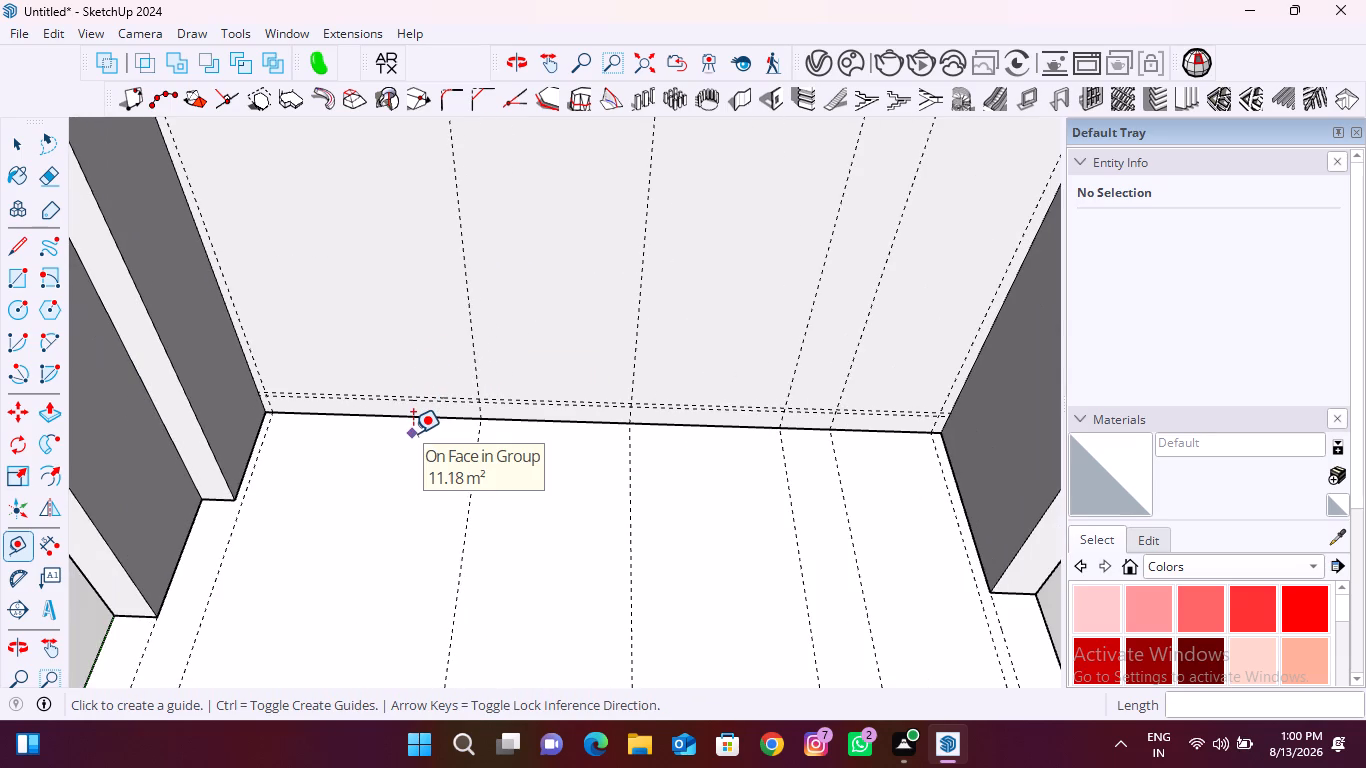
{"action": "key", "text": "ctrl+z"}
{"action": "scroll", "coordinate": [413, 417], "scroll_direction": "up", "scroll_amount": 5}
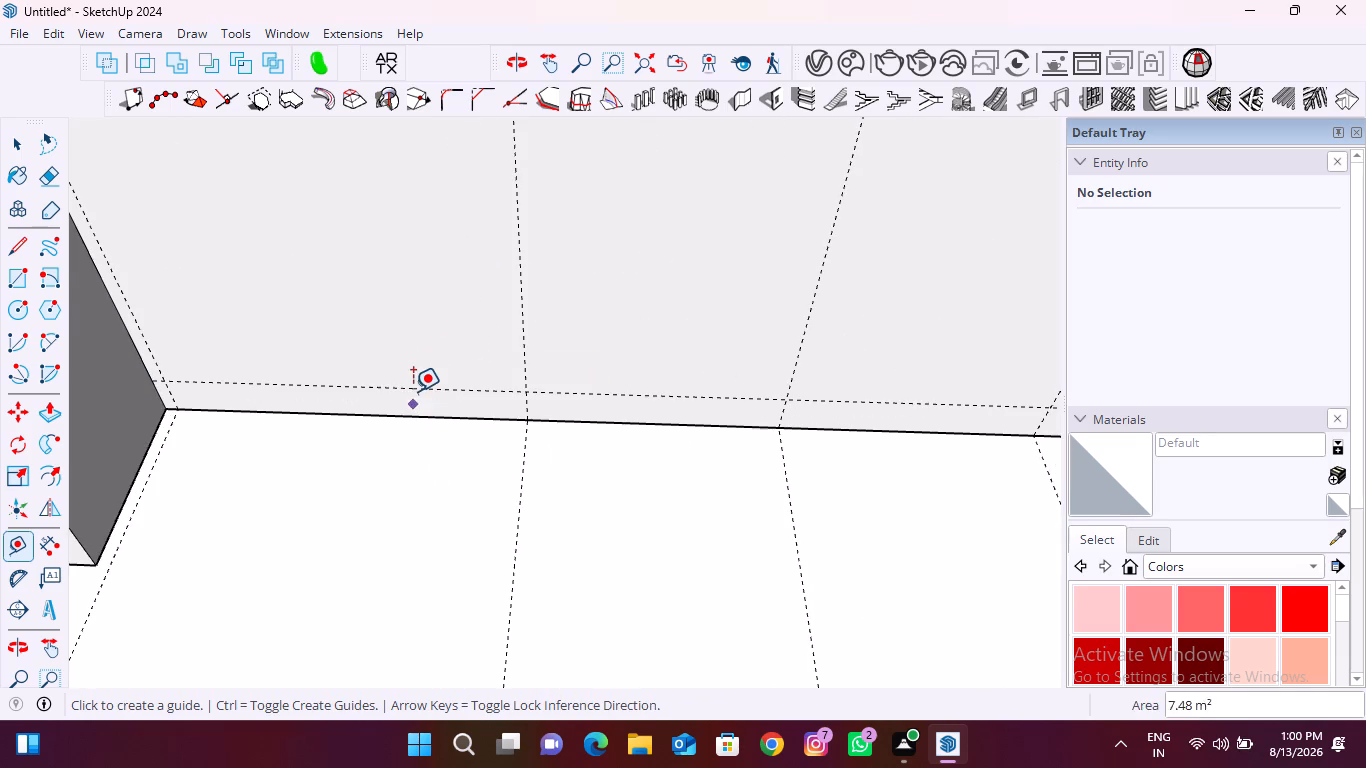
Add horizontal guides on the far wall 720 mm above the 100 mm guide and another 40 mm above that.
{"action": "left_click", "coordinate": [414, 387]}
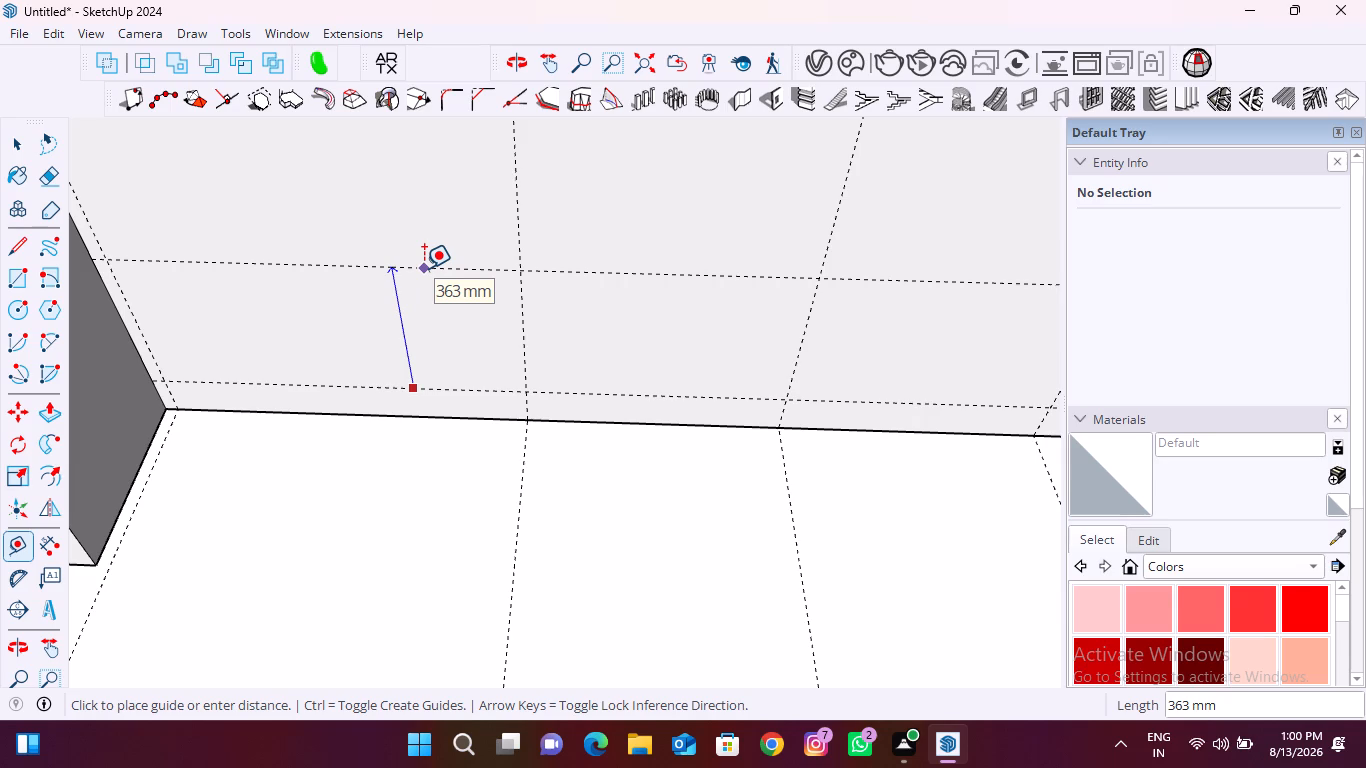
{"action": "type", "text": "720"}
{"action": "key", "text": "Return"}
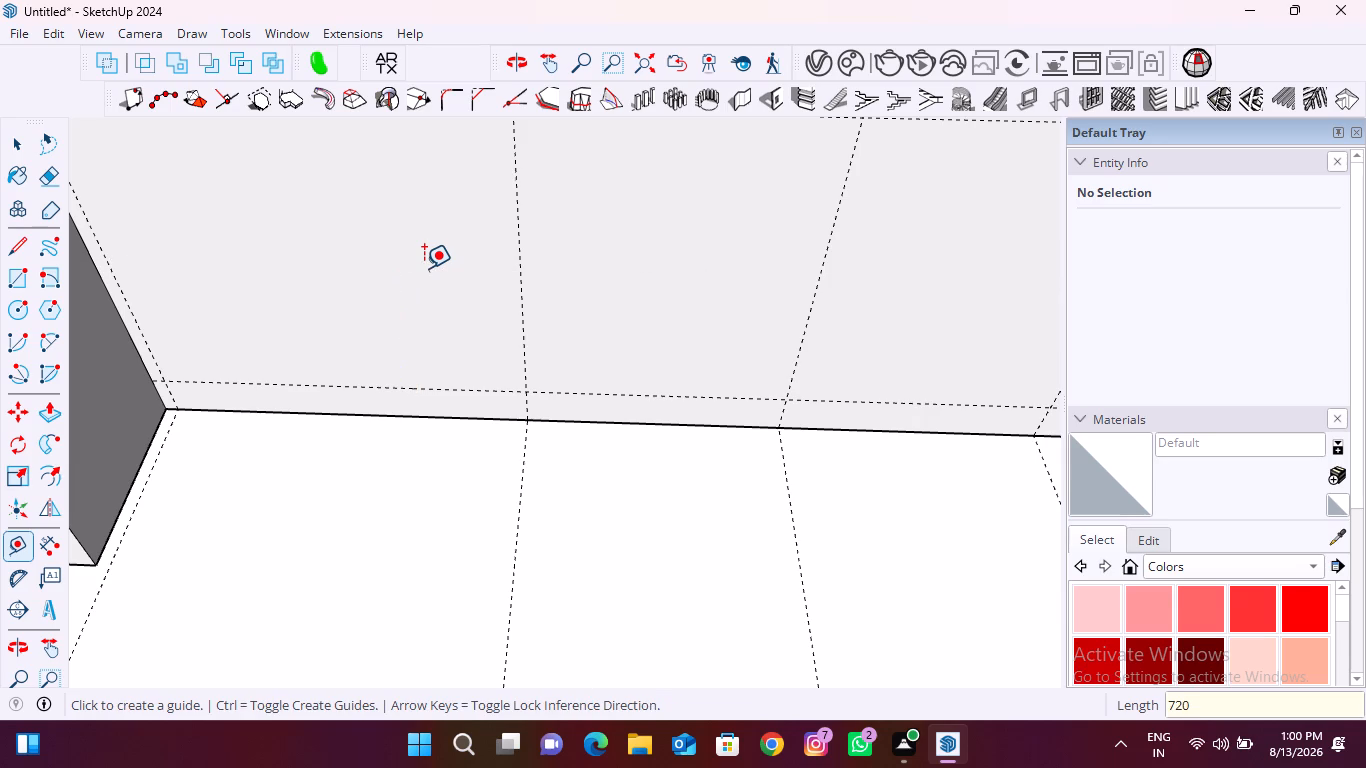
{"action": "scroll", "coordinate": [474, 313], "scroll_direction": "down", "scroll_amount": 14}
{"action": "scroll", "coordinate": [482, 278], "scroll_direction": "up", "scroll_amount": 5}
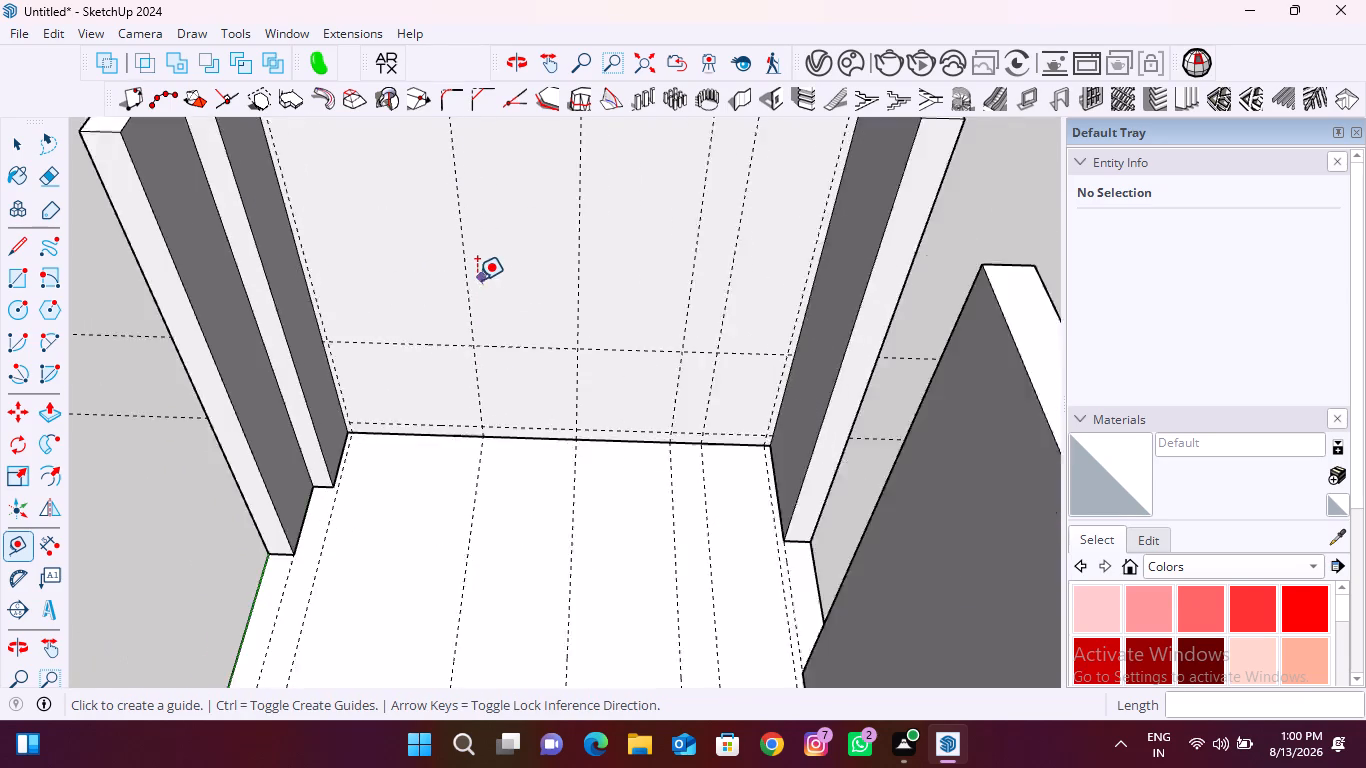
{"action": "left_click", "coordinate": [412, 356]}
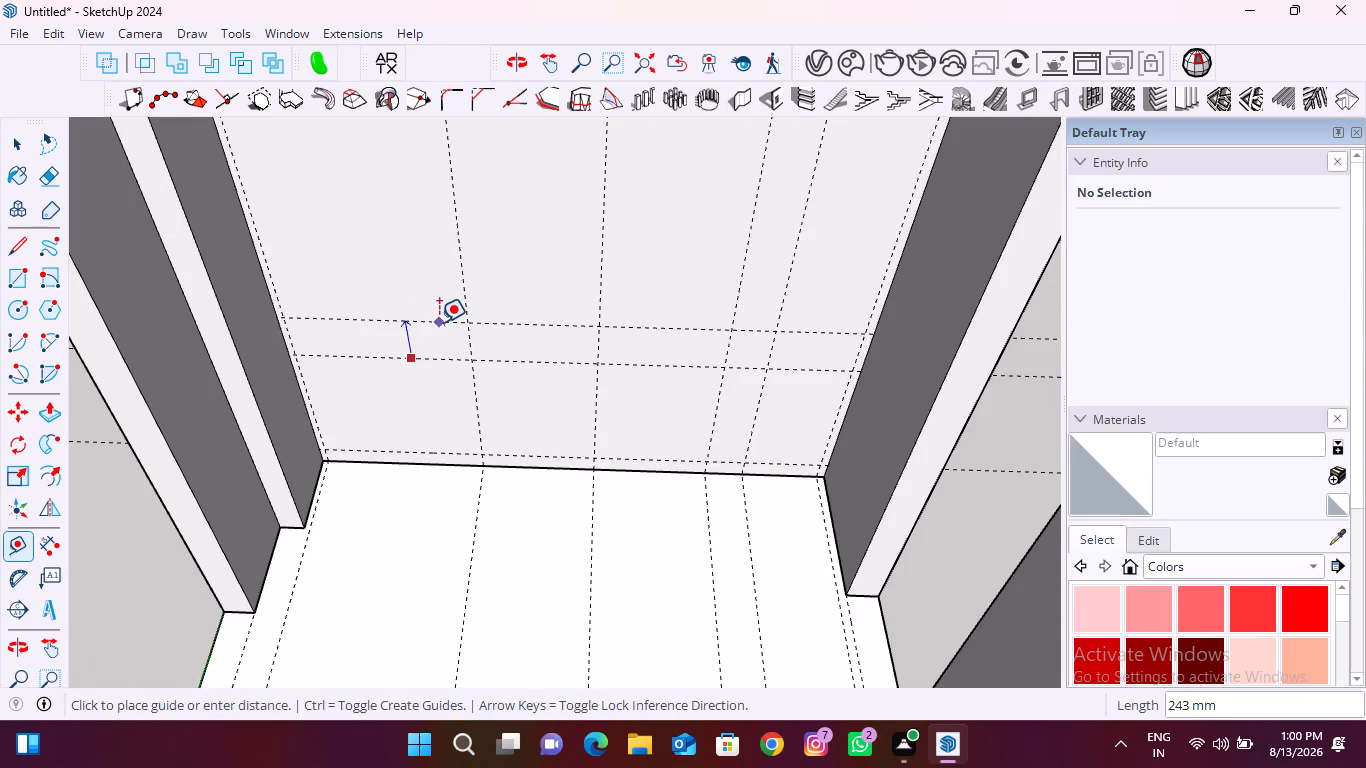
{"action": "type", "text": "40"}
{"action": "key", "text": "Return"}
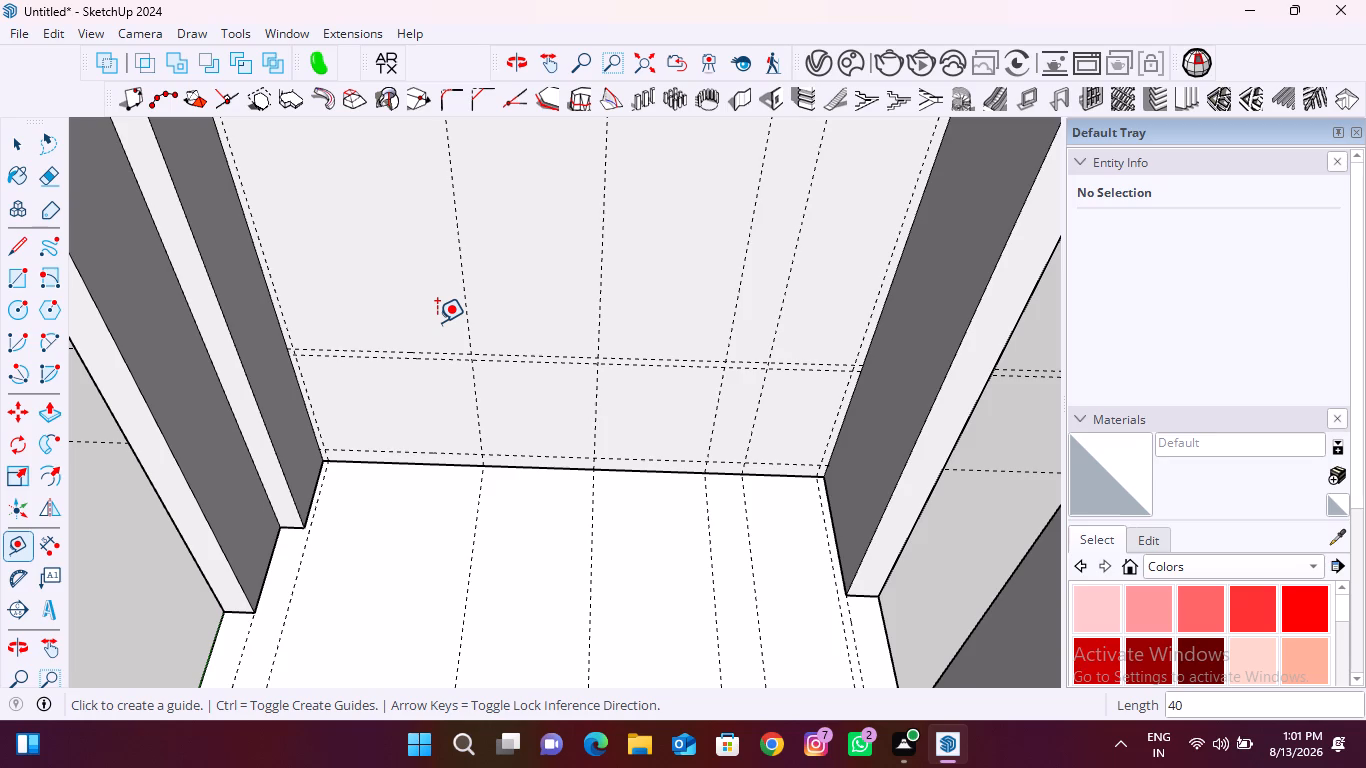
Continue the far wall's horizontal guides with one 600 mm above the topmost guide and another 1030 mm above it.
{"action": "left_click", "coordinate": [494, 349]}
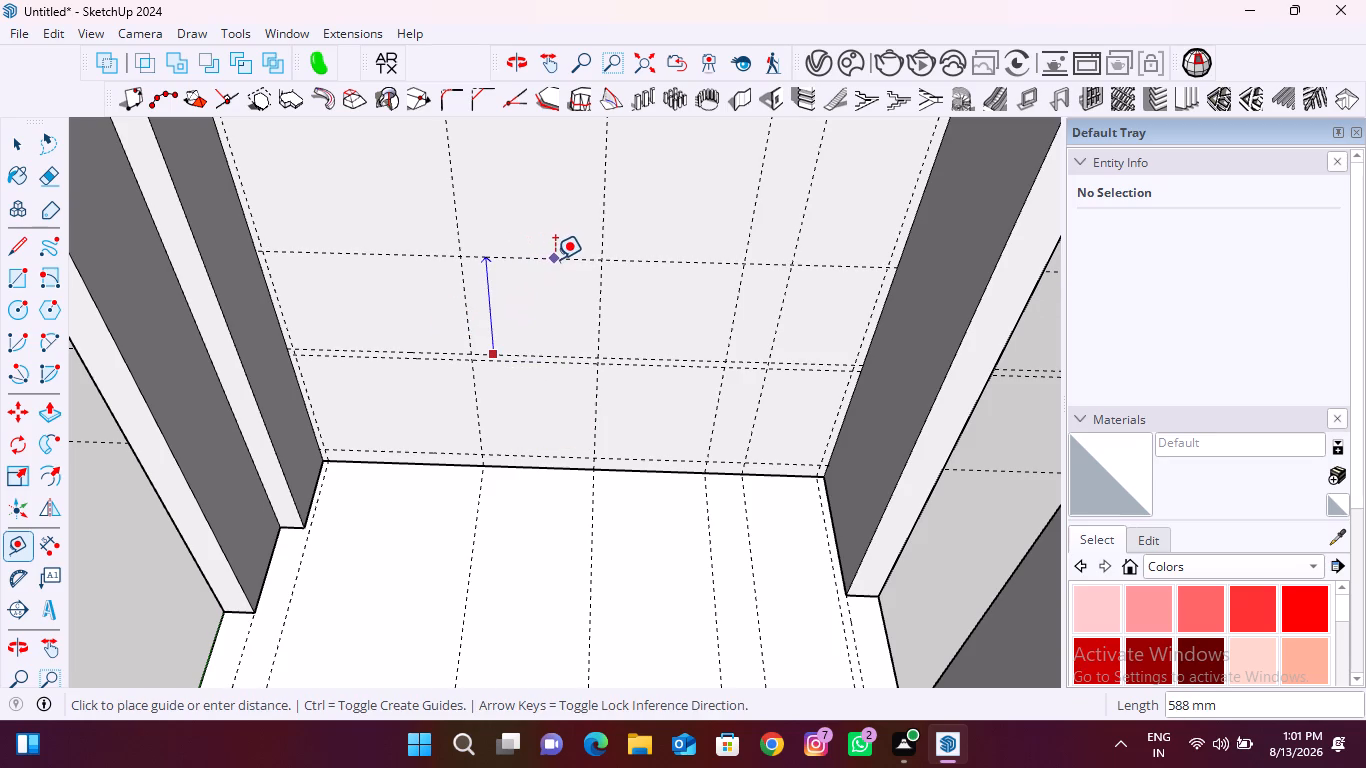
{"action": "type", "text": "600"}
{"action": "key", "text": "Return"}
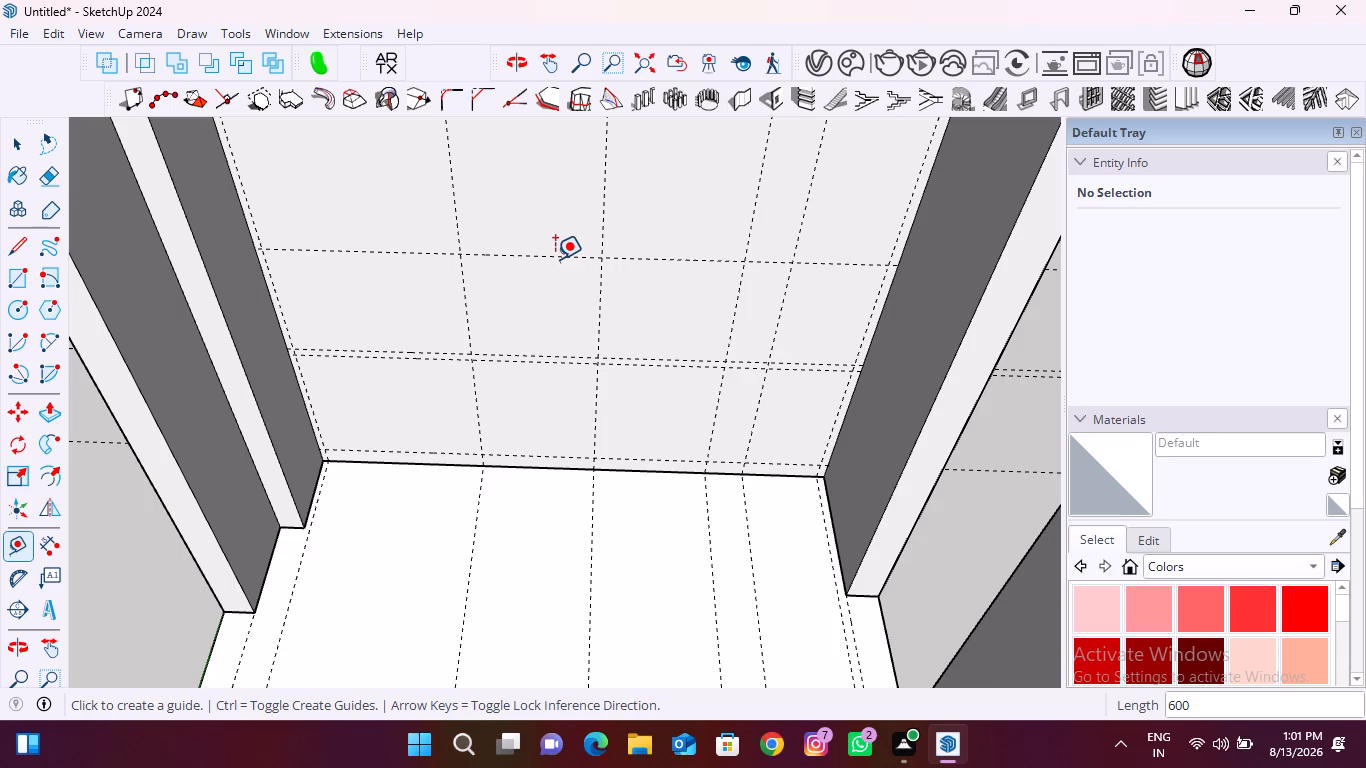
{"action": "scroll", "coordinate": [485, 392], "scroll_direction": "down", "scroll_amount": 4}
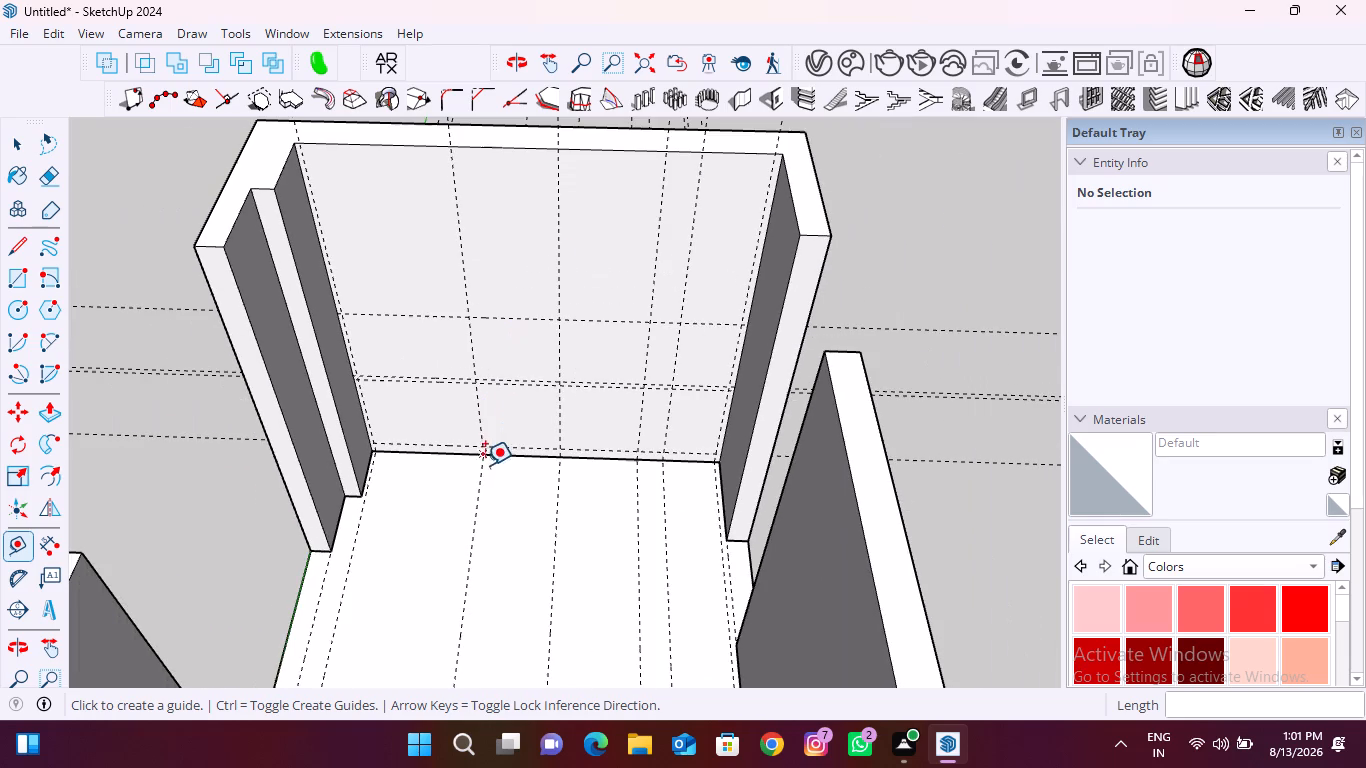
{"action": "scroll", "coordinate": [488, 255], "scroll_direction": "up", "scroll_amount": 4}
{"action": "left_click", "coordinate": [524, 343]}
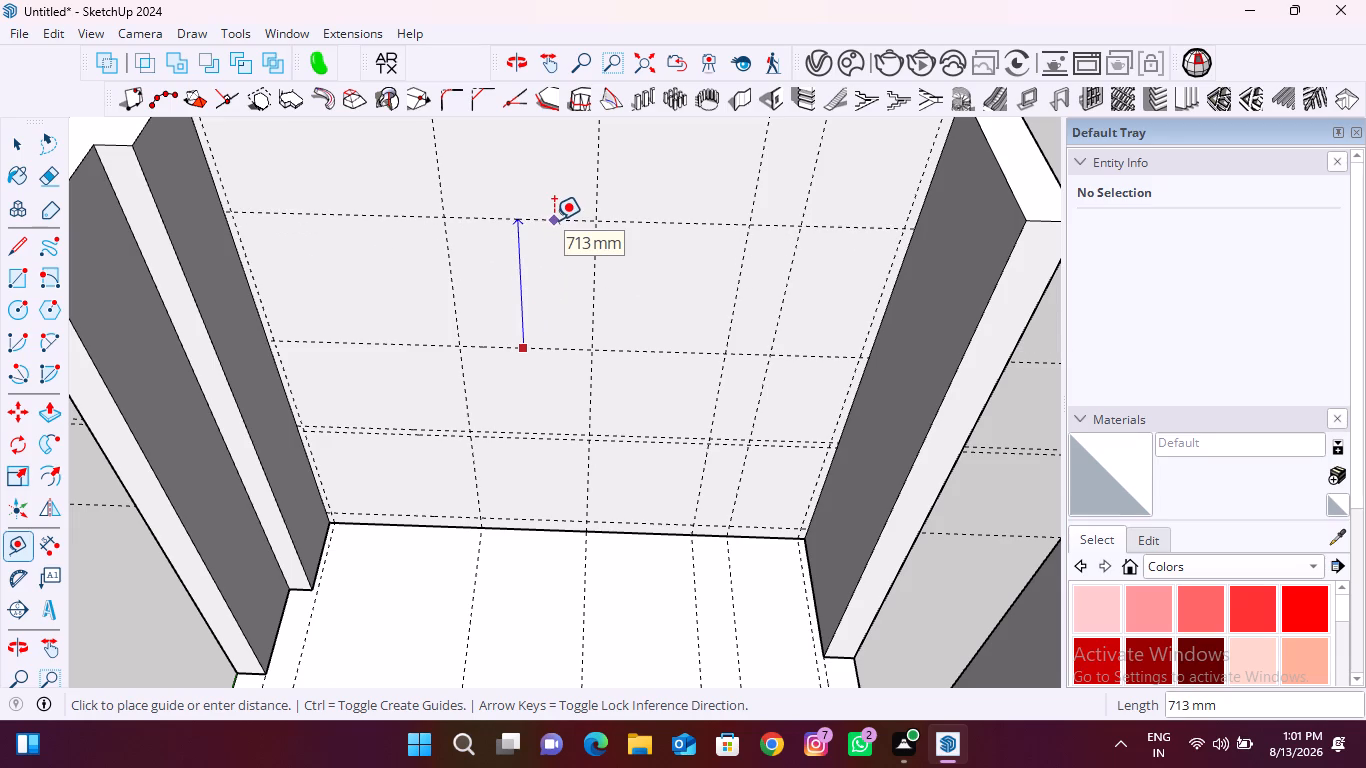
{"action": "type", "text": "1030"}
{"action": "key", "text": "Return"}
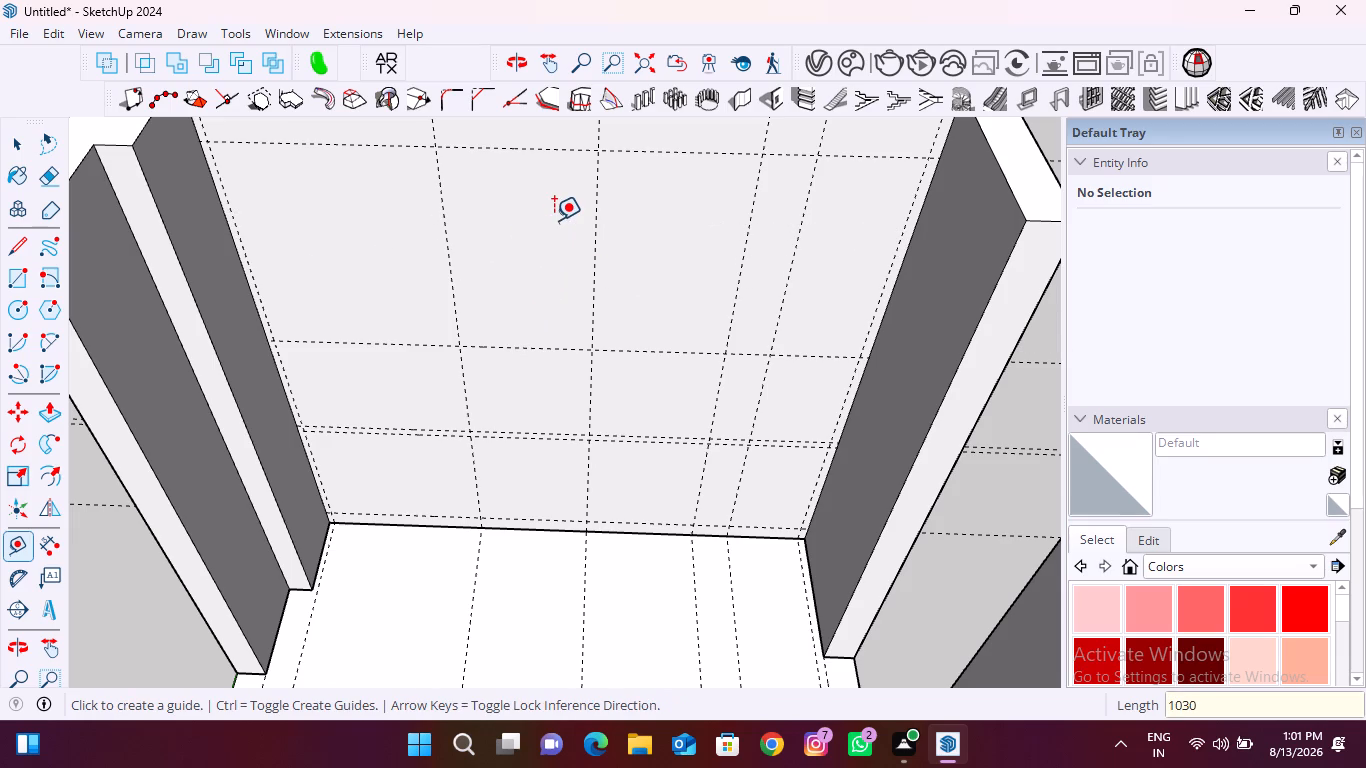
Dismiss the console window that pops up and place a floor guide 600 mm out from the far wall's base edge.
{"action": "scroll", "coordinate": [493, 288], "scroll_direction": "down", "scroll_amount": 4}
{"action": "middle_click_drag", "start_coordinate": [549, 369], "coordinate": [546, 346]}
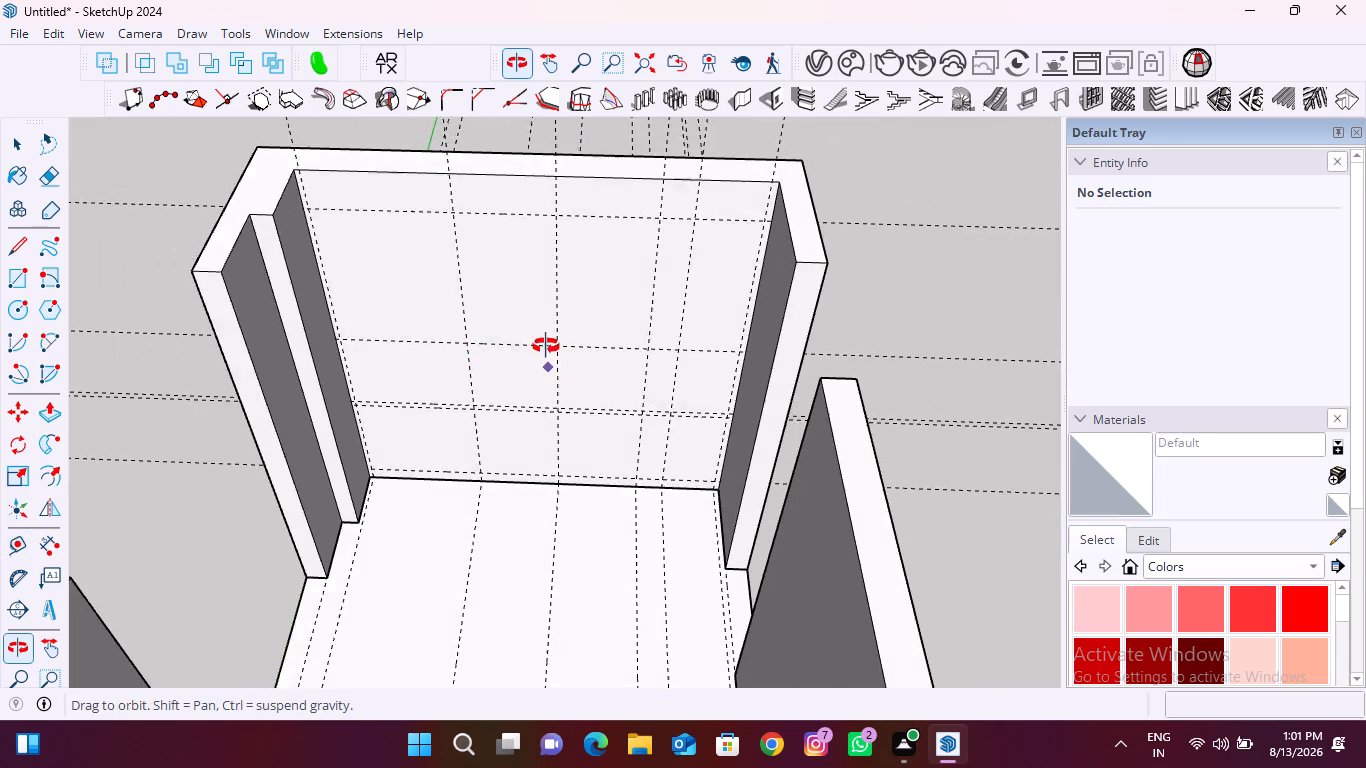
{"action": "middle_click_drag", "start_coordinate": [546, 346], "coordinate": [509, 327]}
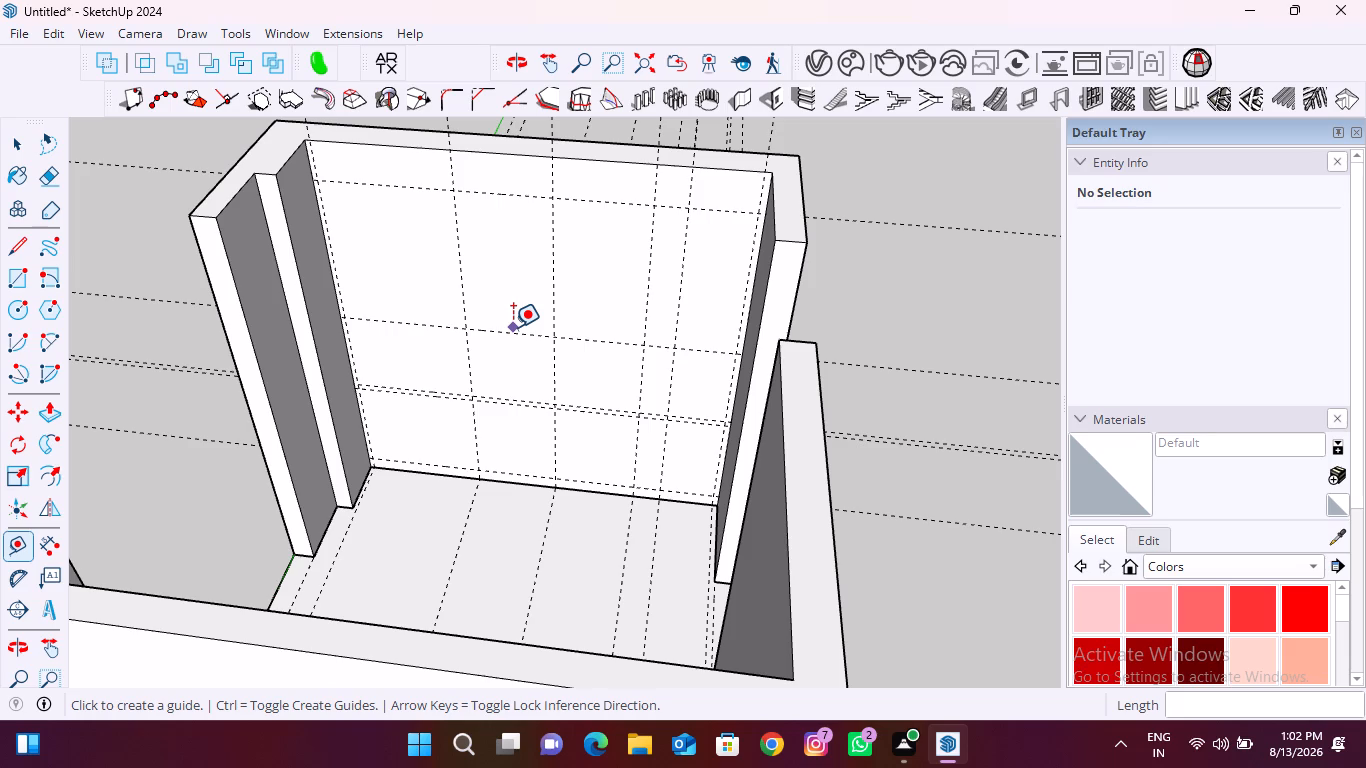
{"action": "scroll", "coordinate": [359, 475], "scroll_direction": "up", "scroll_amount": 5}
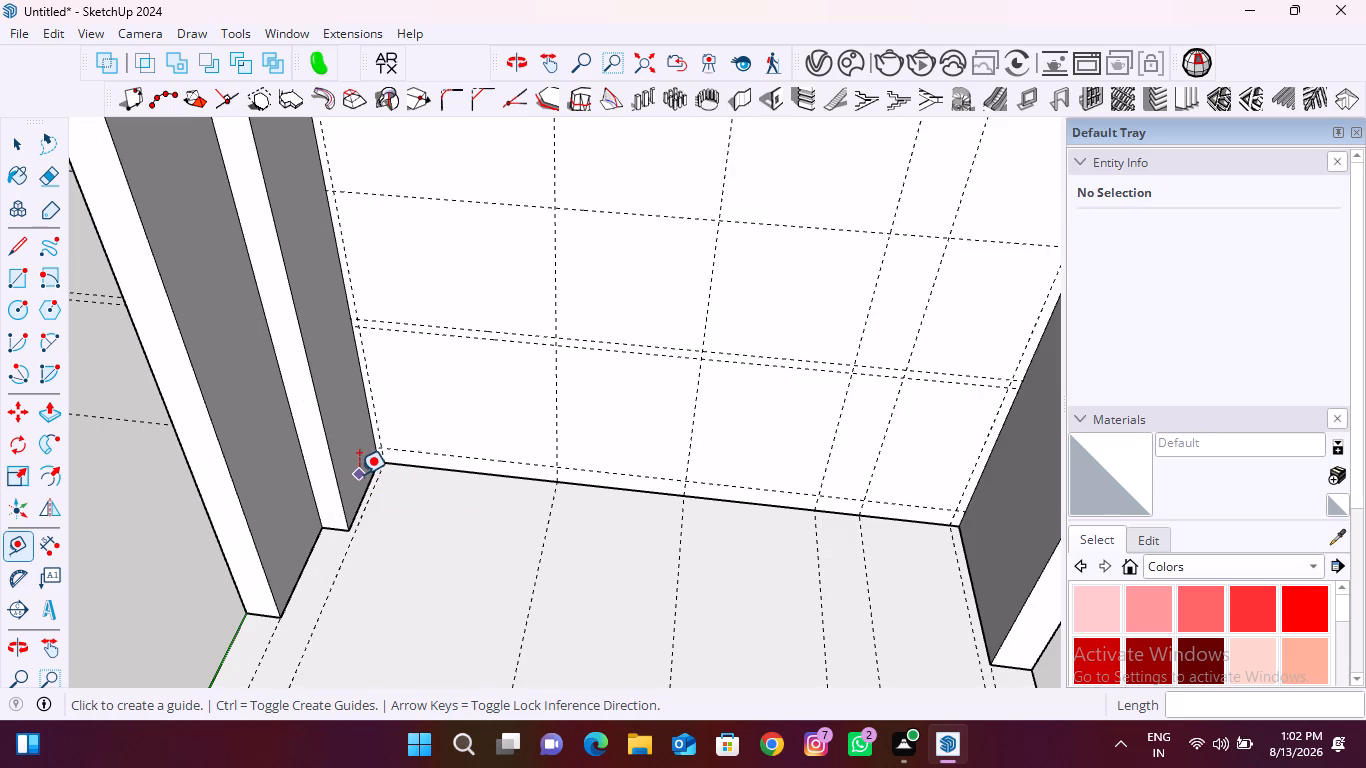
{"action": "key", "text": "space"}
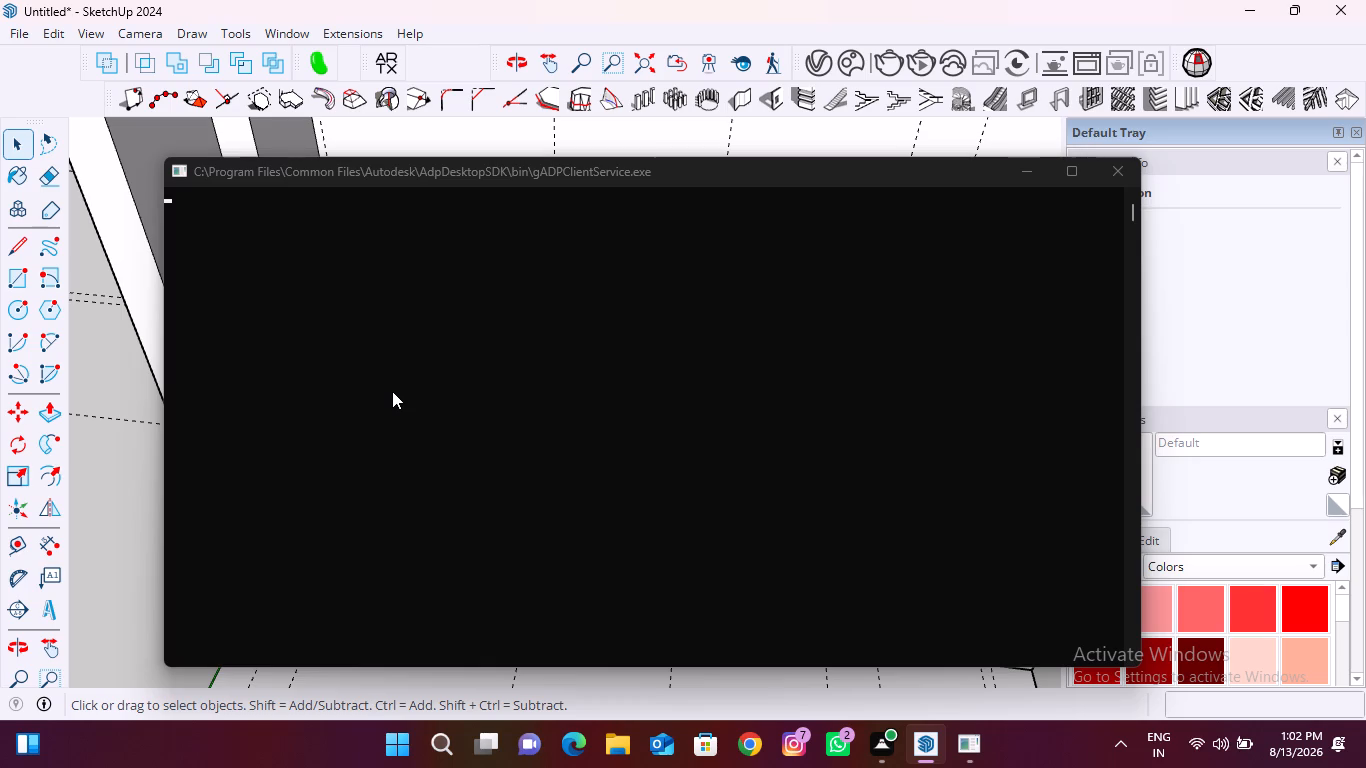
{"action": "left_click", "coordinate": [1103, 160]}
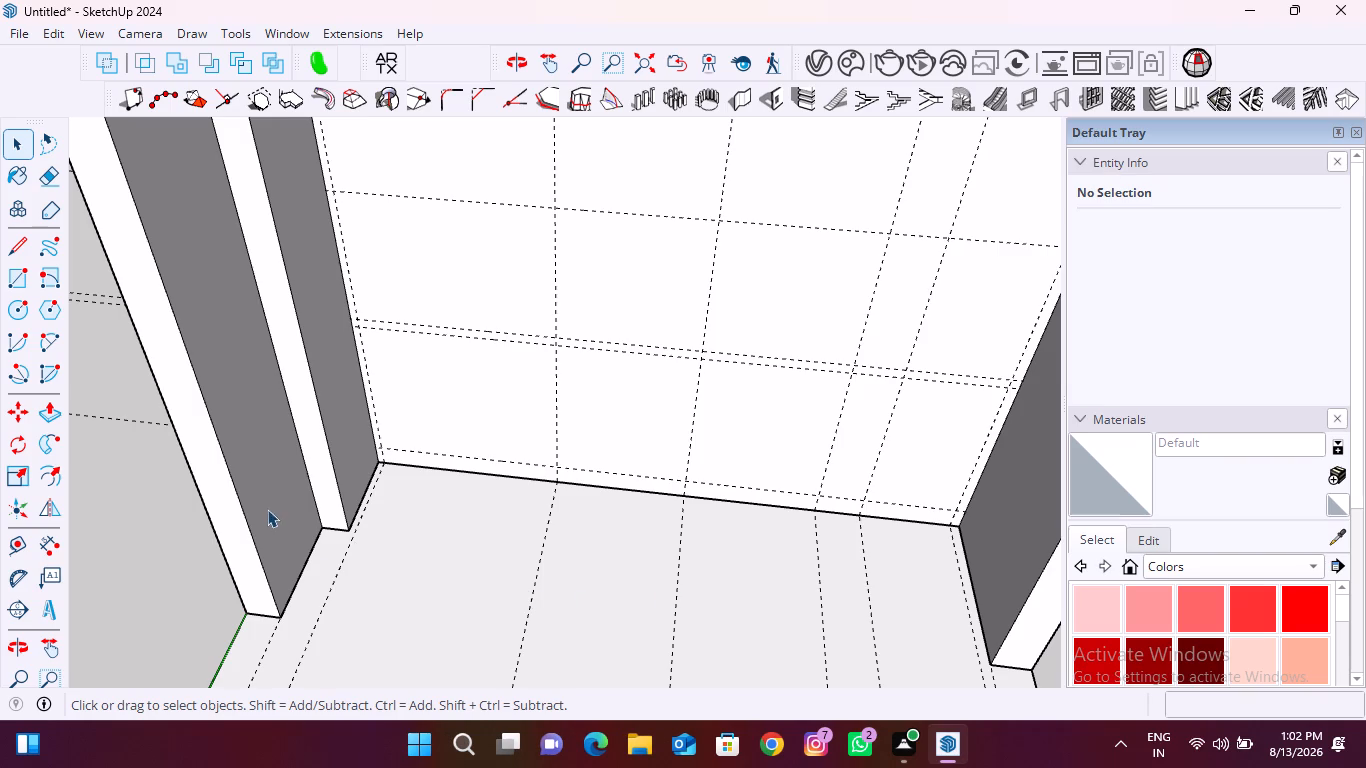
{"action": "key", "text": "t"}
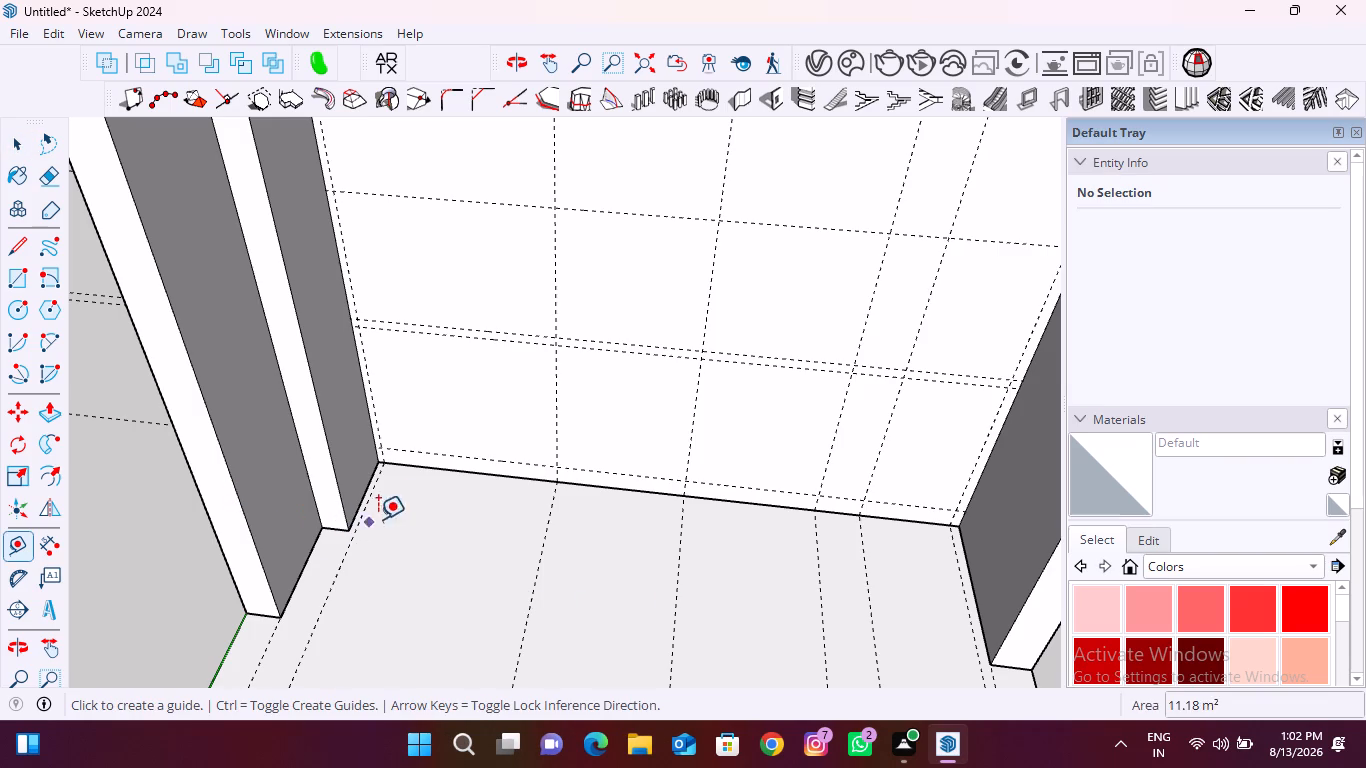
{"action": "left_click", "coordinate": [458, 475]}
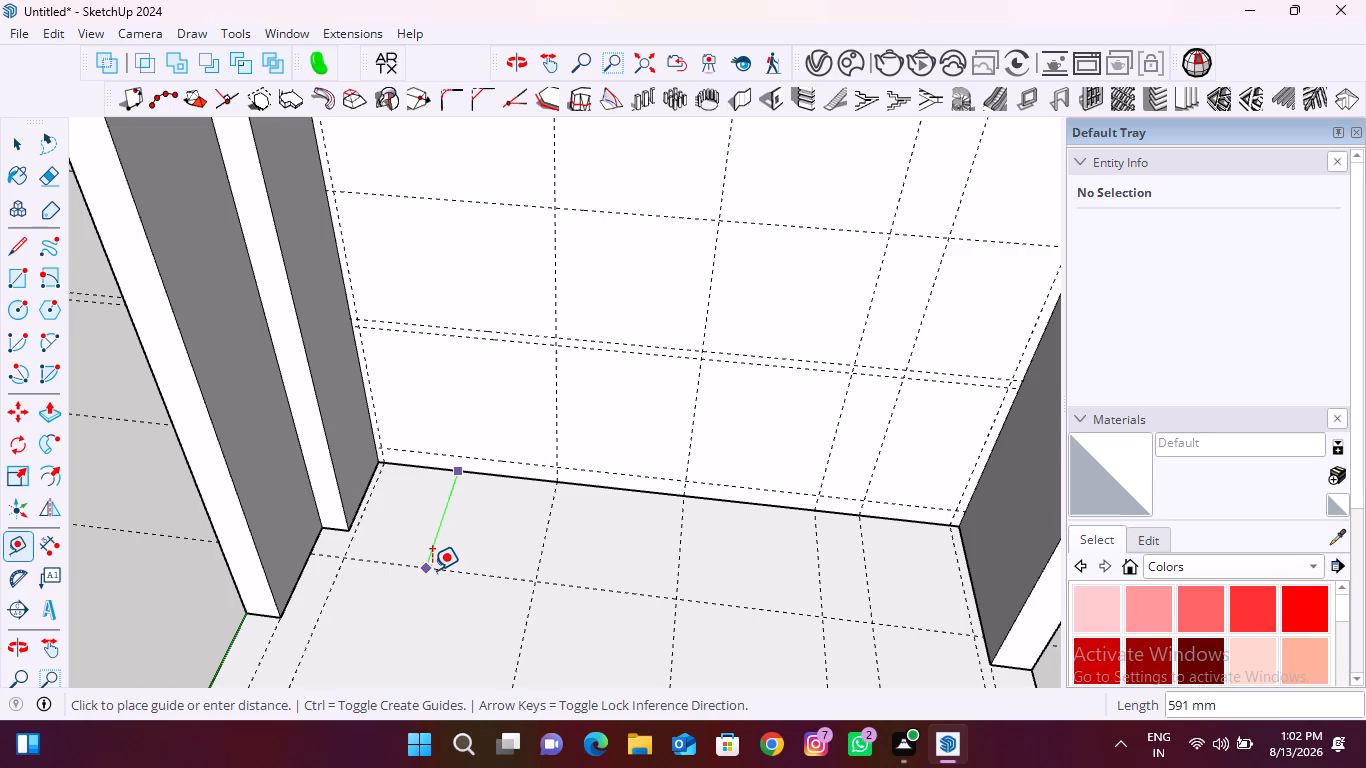
{"action": "type", "text": "600"}
{"action": "key", "text": "Return"}
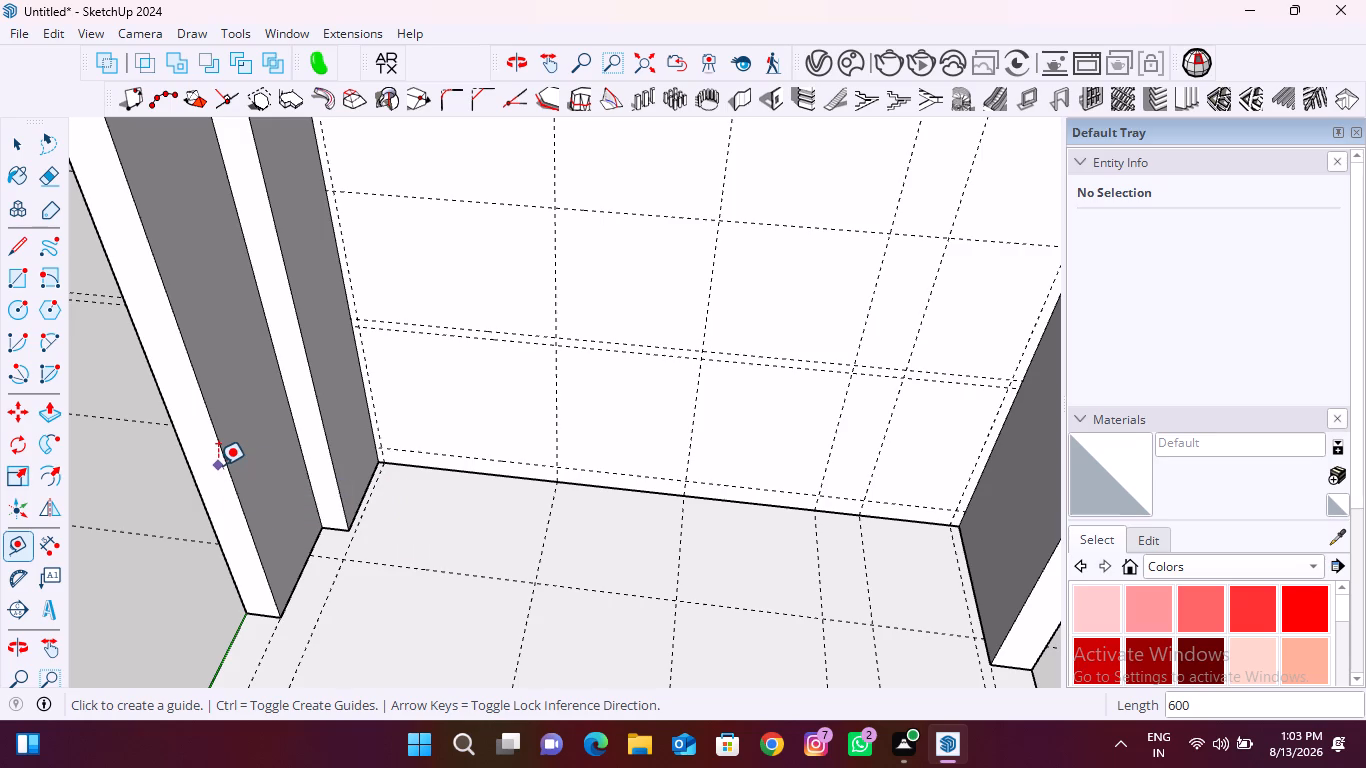
Draw a 600 by 2720 mm rectangle on the floor along the far wall, from the wall corner to the 600 mm guide.
{"action": "left_click", "coordinate": [28, 281]}
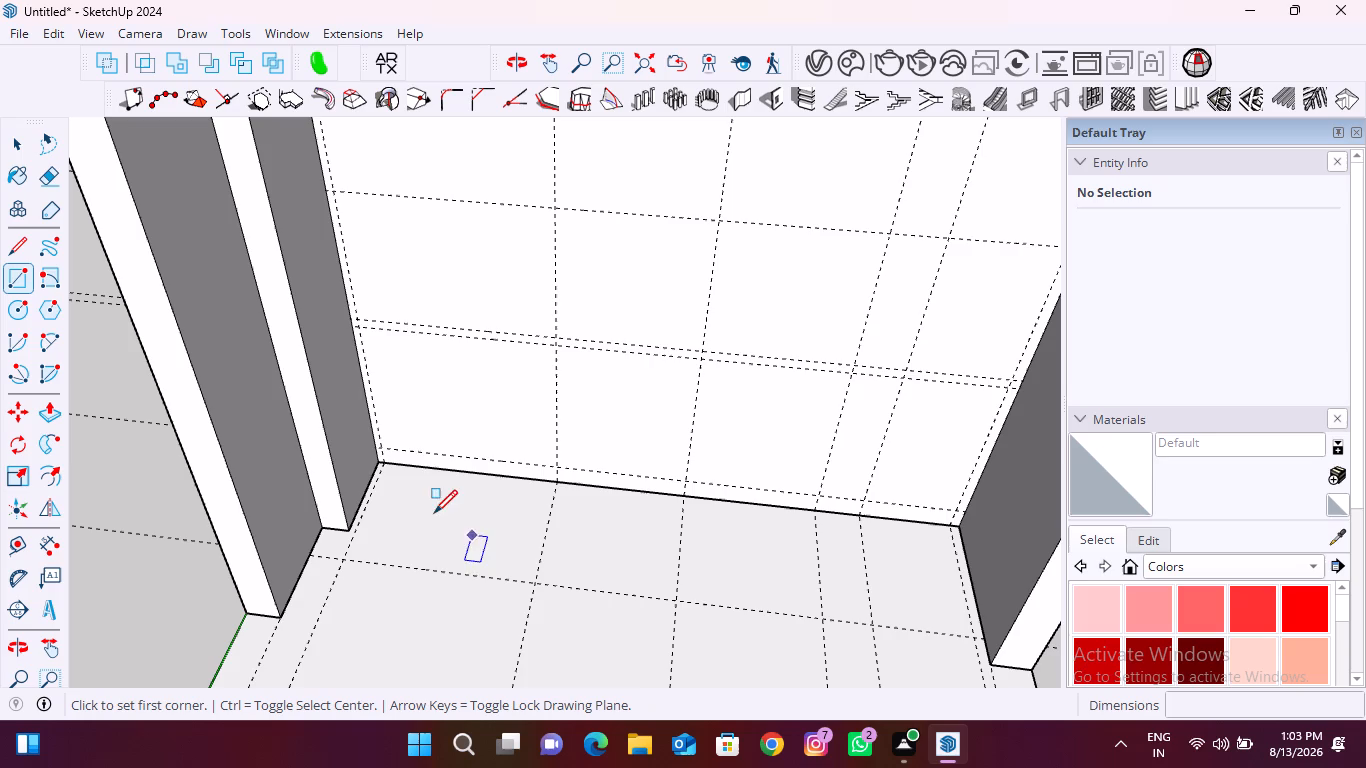
{"action": "left_click", "coordinate": [385, 463]}
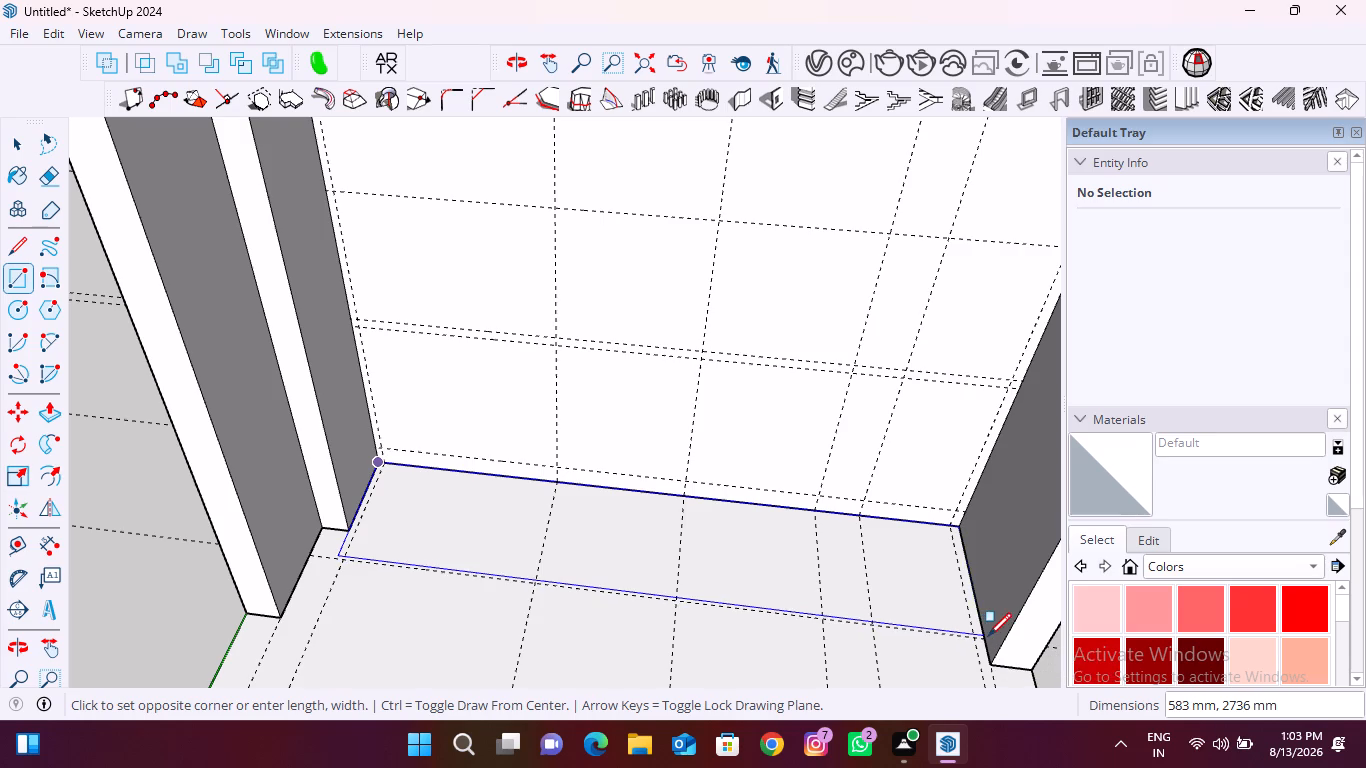
{"action": "scroll", "coordinate": [988, 636], "scroll_direction": "up", "scroll_amount": 11}
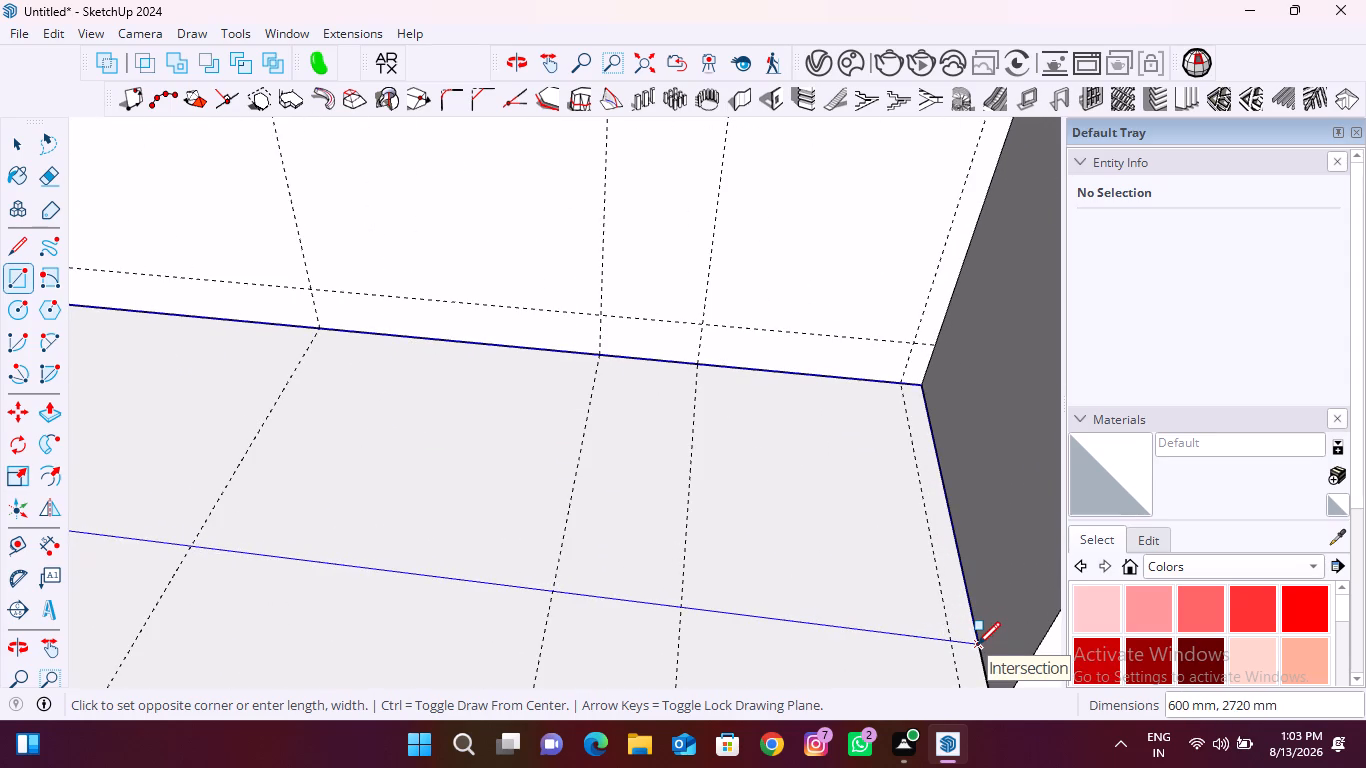
{"action": "left_click", "coordinate": [977, 645]}
{"action": "scroll", "coordinate": [870, 620], "scroll_direction": "down", "scroll_amount": 9}
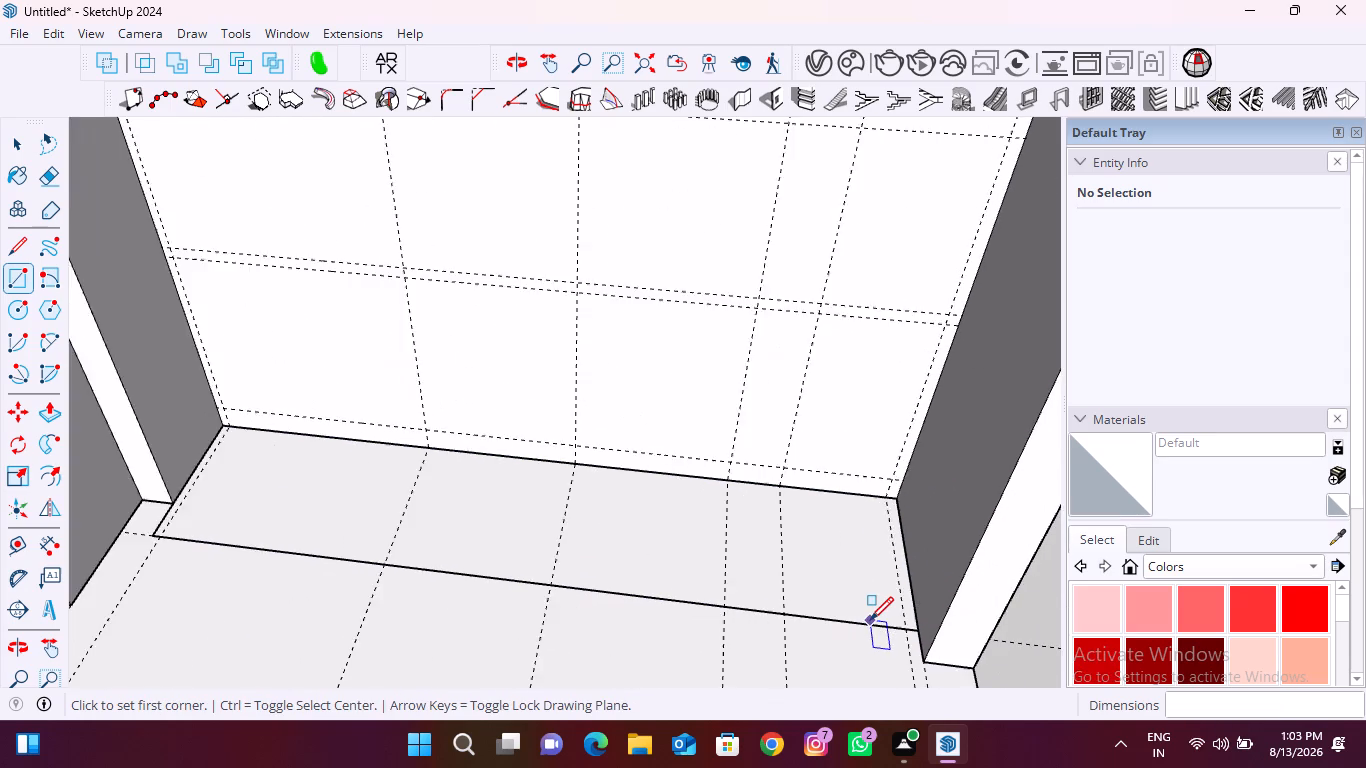
Make the floor rectangle along the far wall, with its edges, into a group and deselect it.
{"action": "scroll", "coordinate": [870, 620], "scroll_direction": "down", "scroll_amount": 7}
{"action": "key", "text": "space"}
{"action": "left_click", "coordinate": [743, 589]}
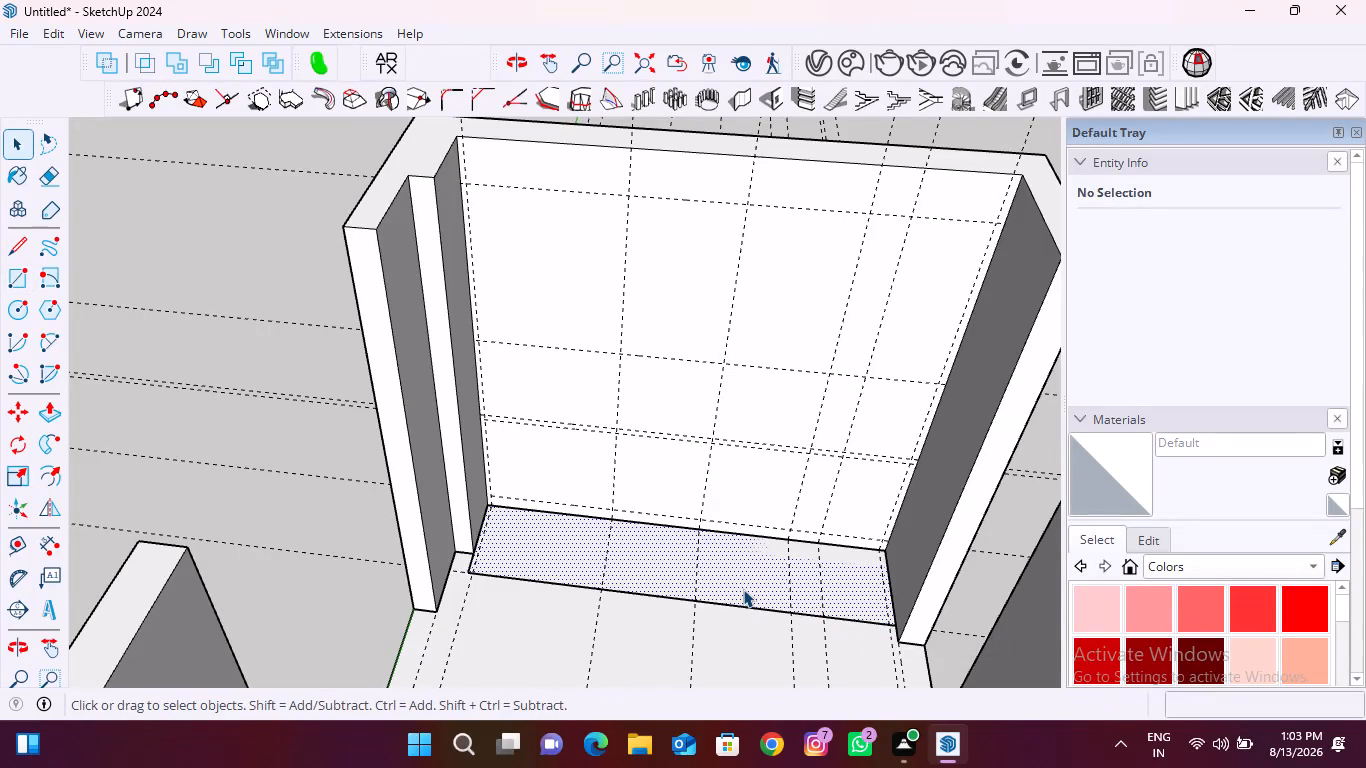
{"action": "double_click", "coordinate": [743, 589]}
{"action": "right_click", "coordinate": [743, 589]}
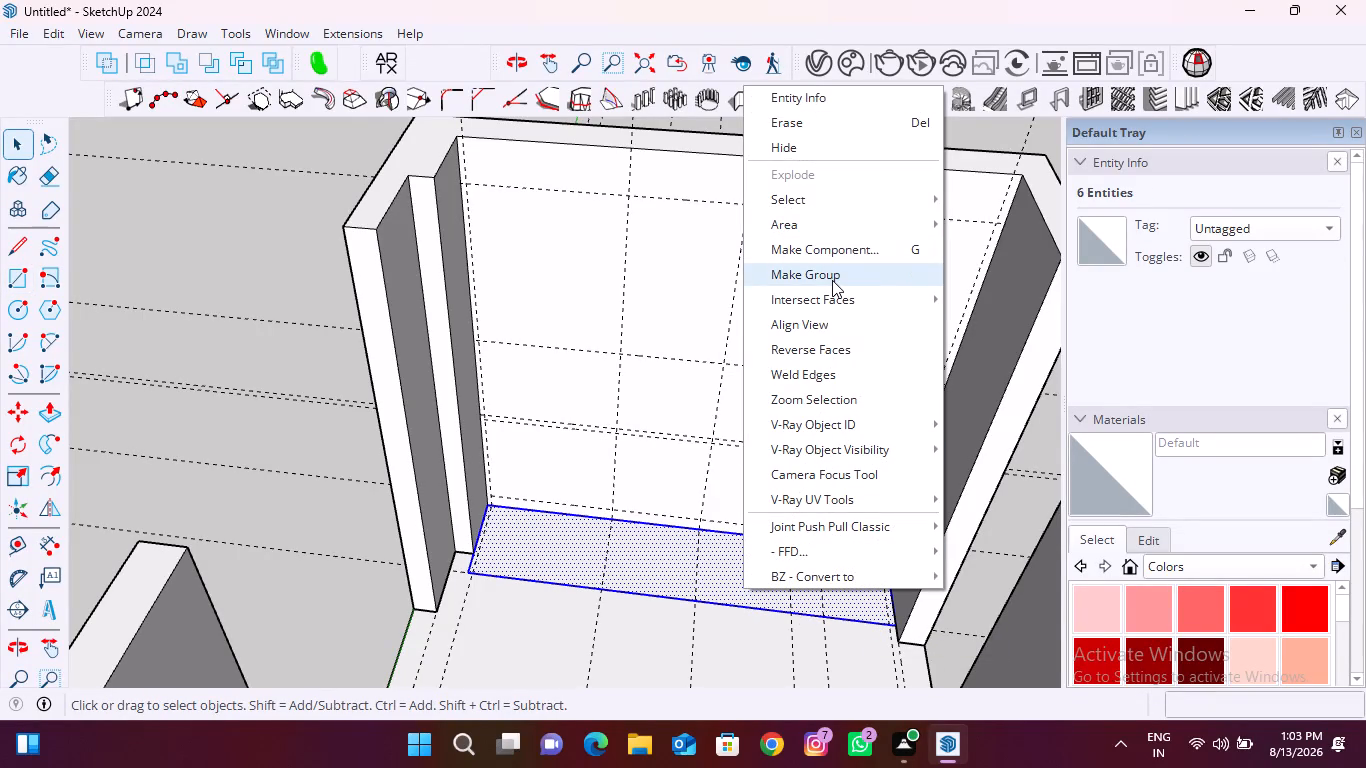
{"action": "left_click", "coordinate": [832, 280]}
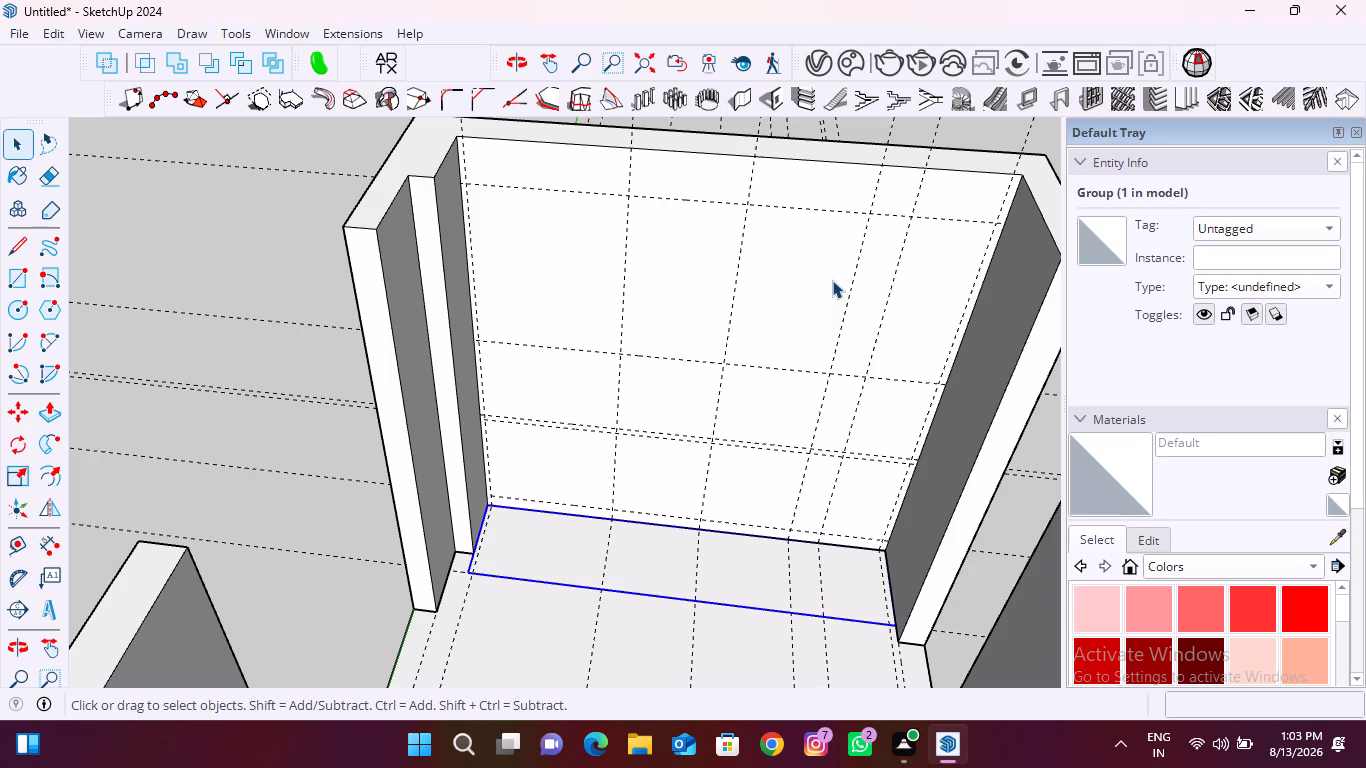
{"action": "scroll", "coordinate": [732, 294], "scroll_direction": "down", "scroll_amount": 2}
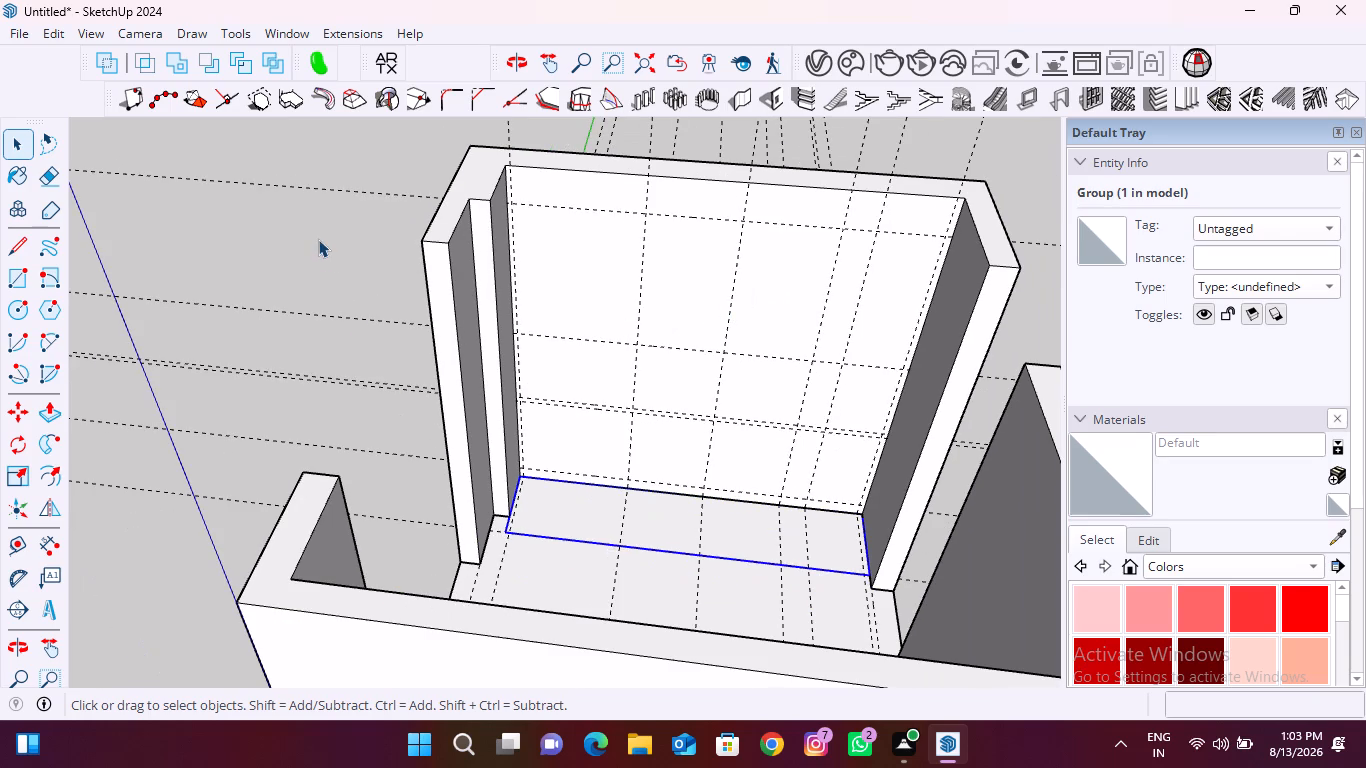
{"action": "left_click", "coordinate": [318, 239]}
Open the rectangle's group for editing and push/pull its face up 100 mm to form the cabinet-depth base.
{"action": "scroll", "coordinate": [682, 535], "scroll_direction": "up", "scroll_amount": 3}
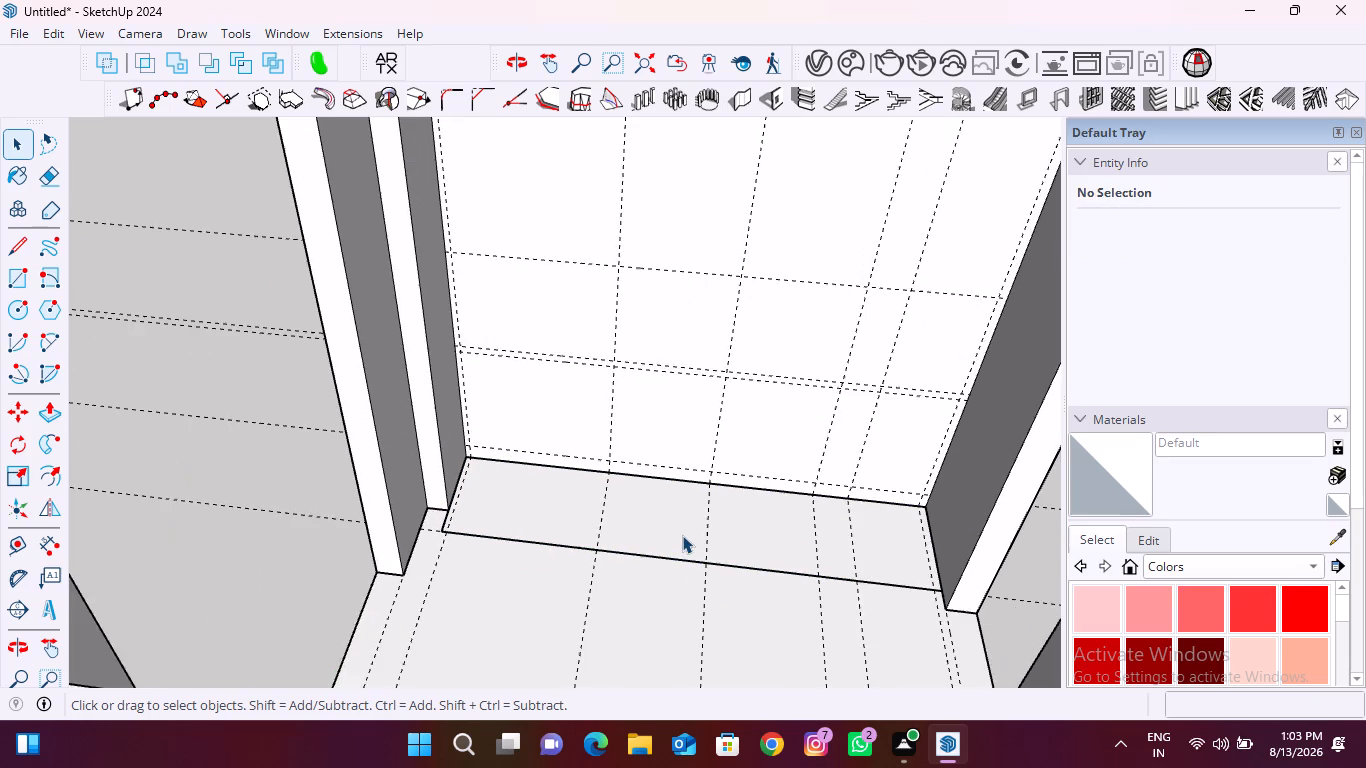
{"action": "scroll", "coordinate": [682, 535], "scroll_direction": "up", "scroll_amount": 1}
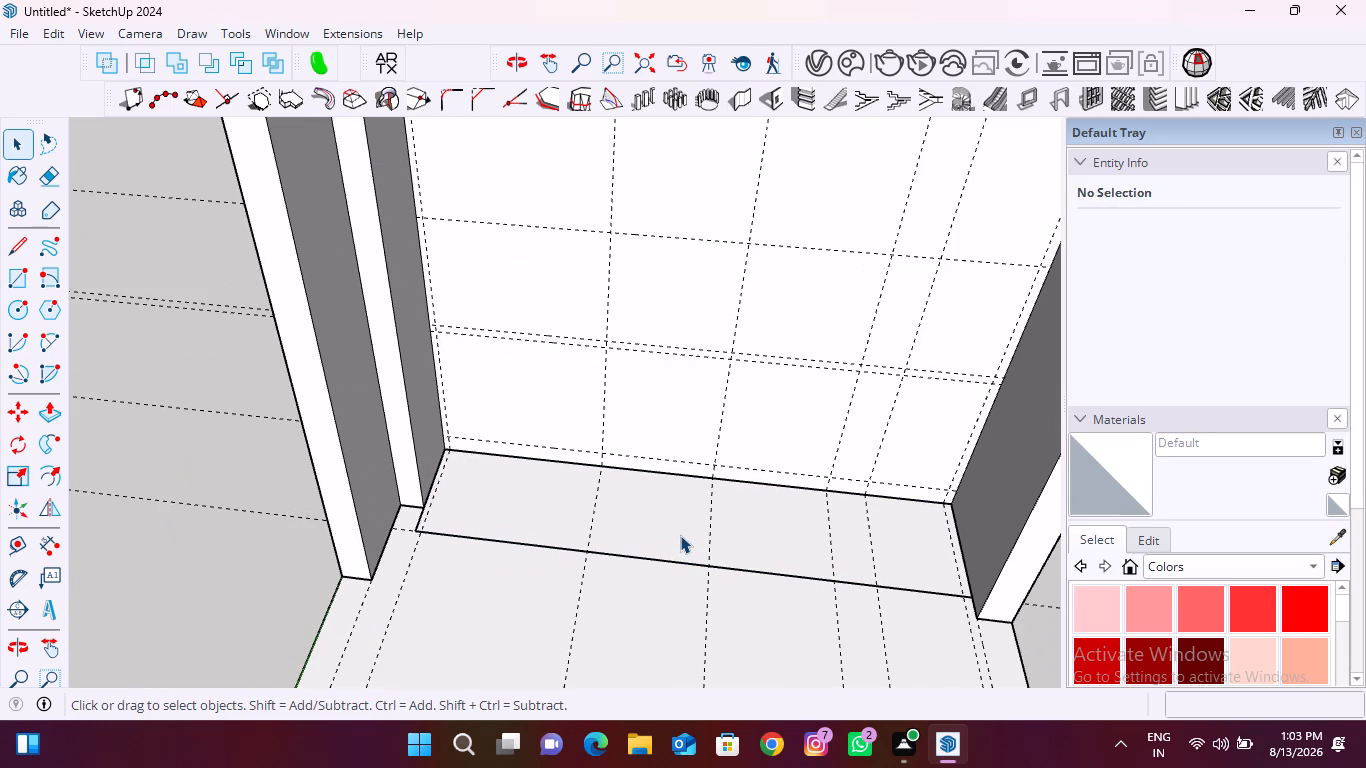
{"action": "scroll", "coordinate": [678, 535], "scroll_direction": "up", "scroll_amount": 2}
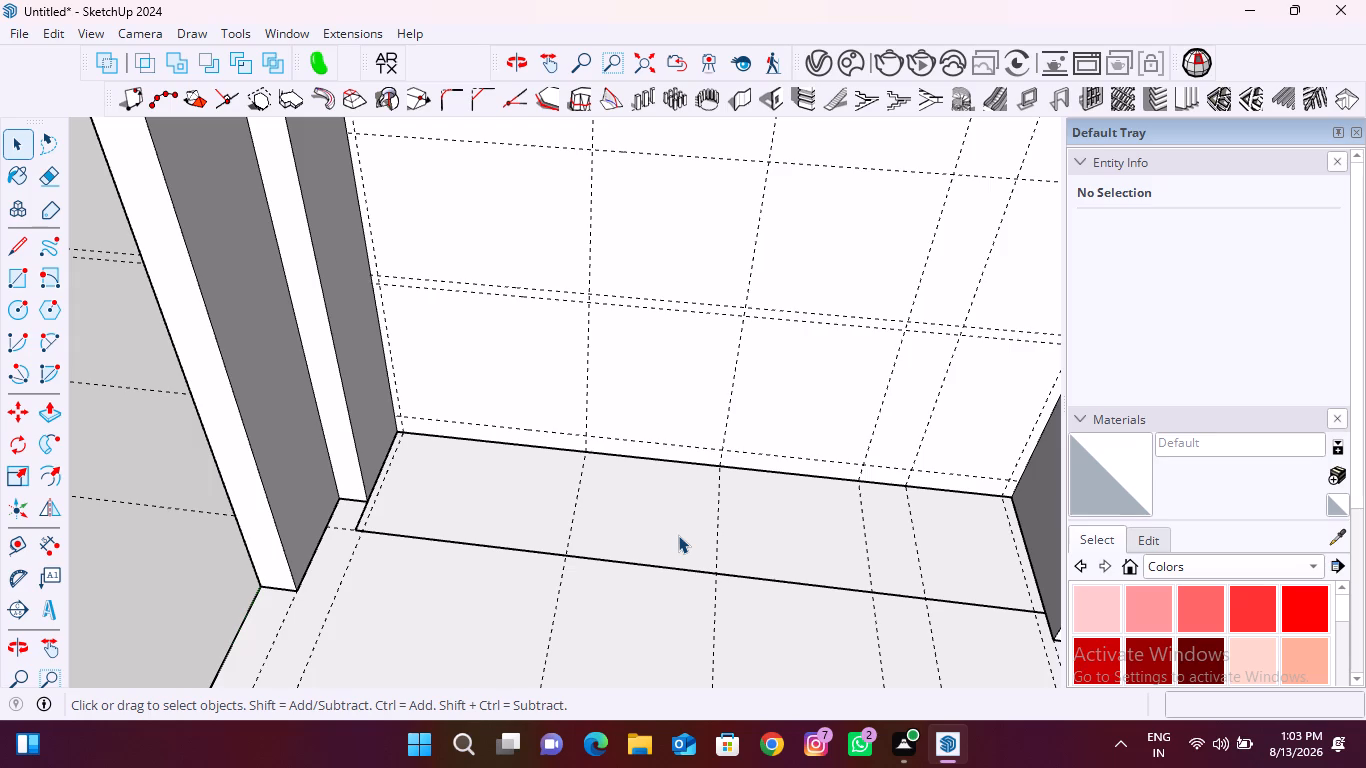
{"action": "left_click", "coordinate": [504, 501]}
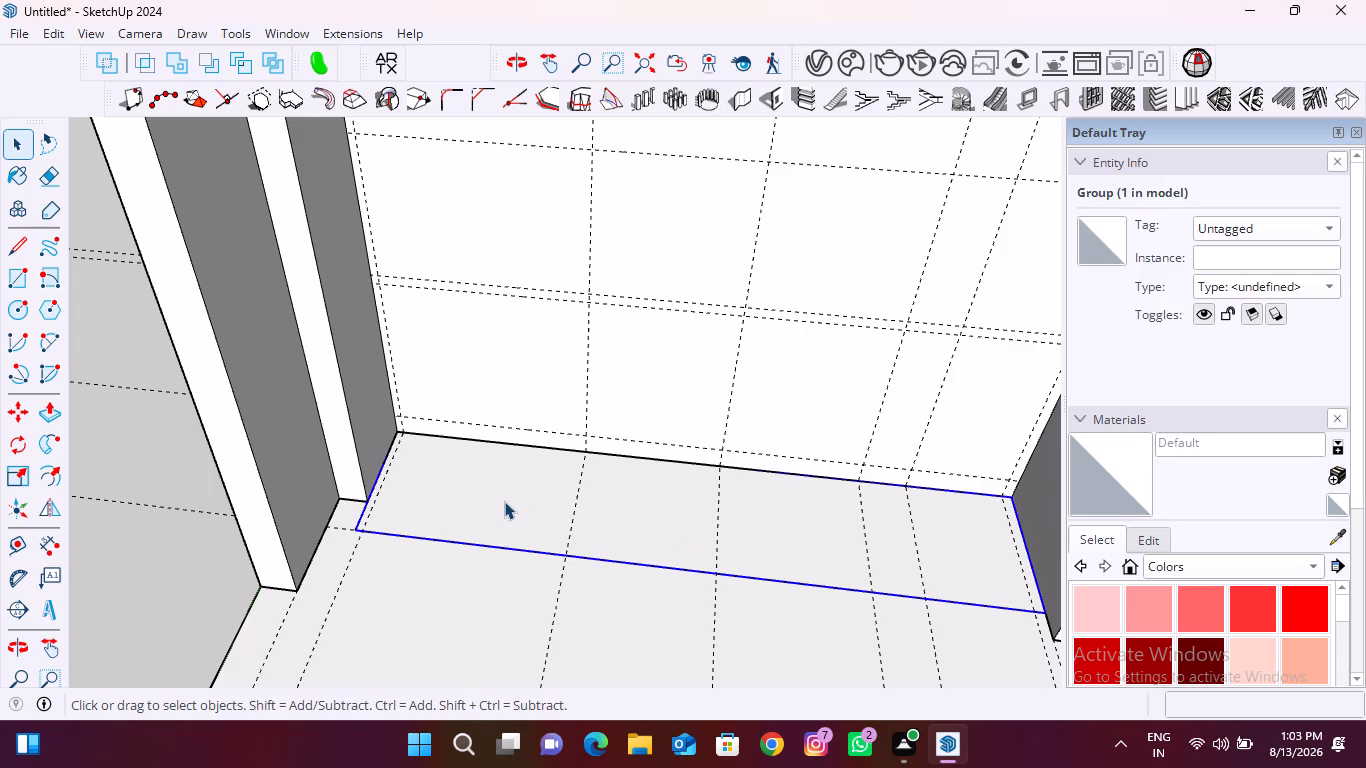
{"action": "double_click", "coordinate": [504, 501]}
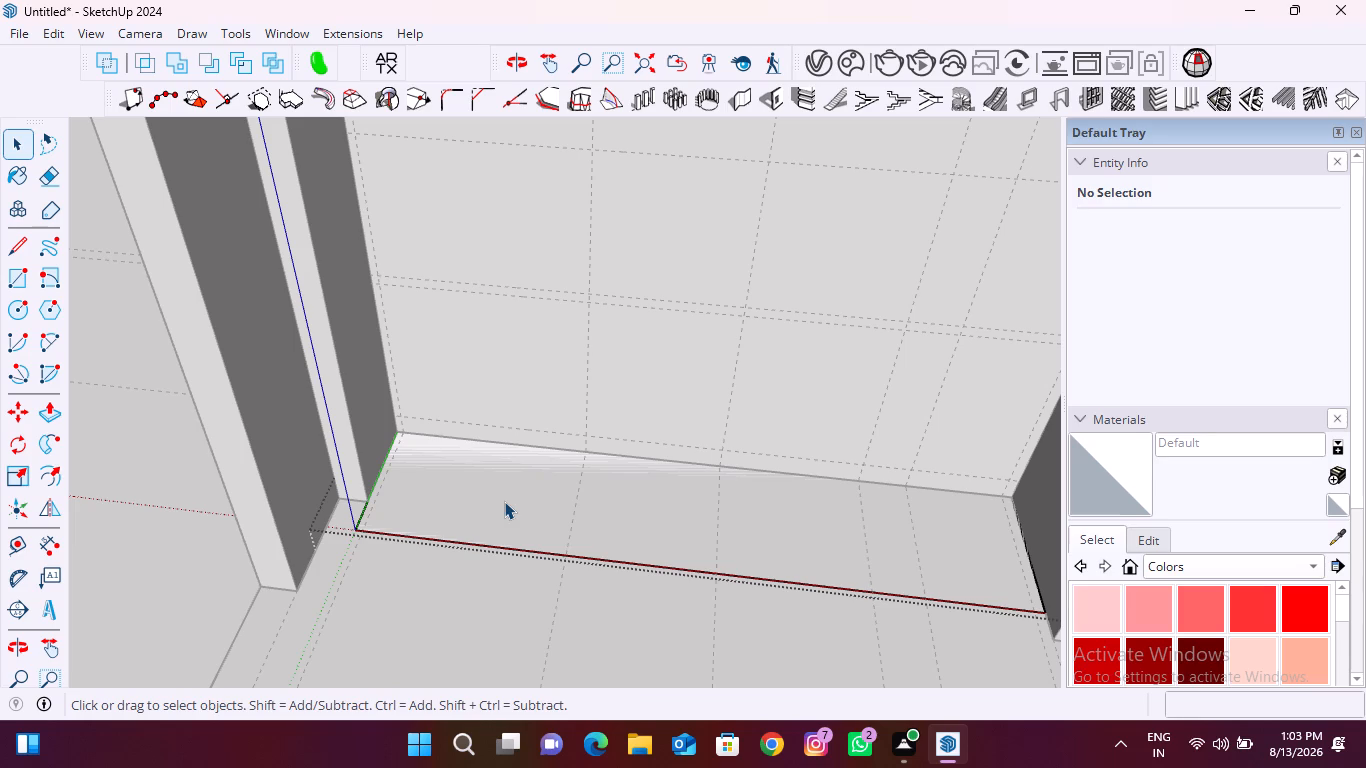
{"action": "key", "text": "p"}
{"action": "scroll", "coordinate": [504, 501], "scroll_direction": "up", "scroll_amount": 4}
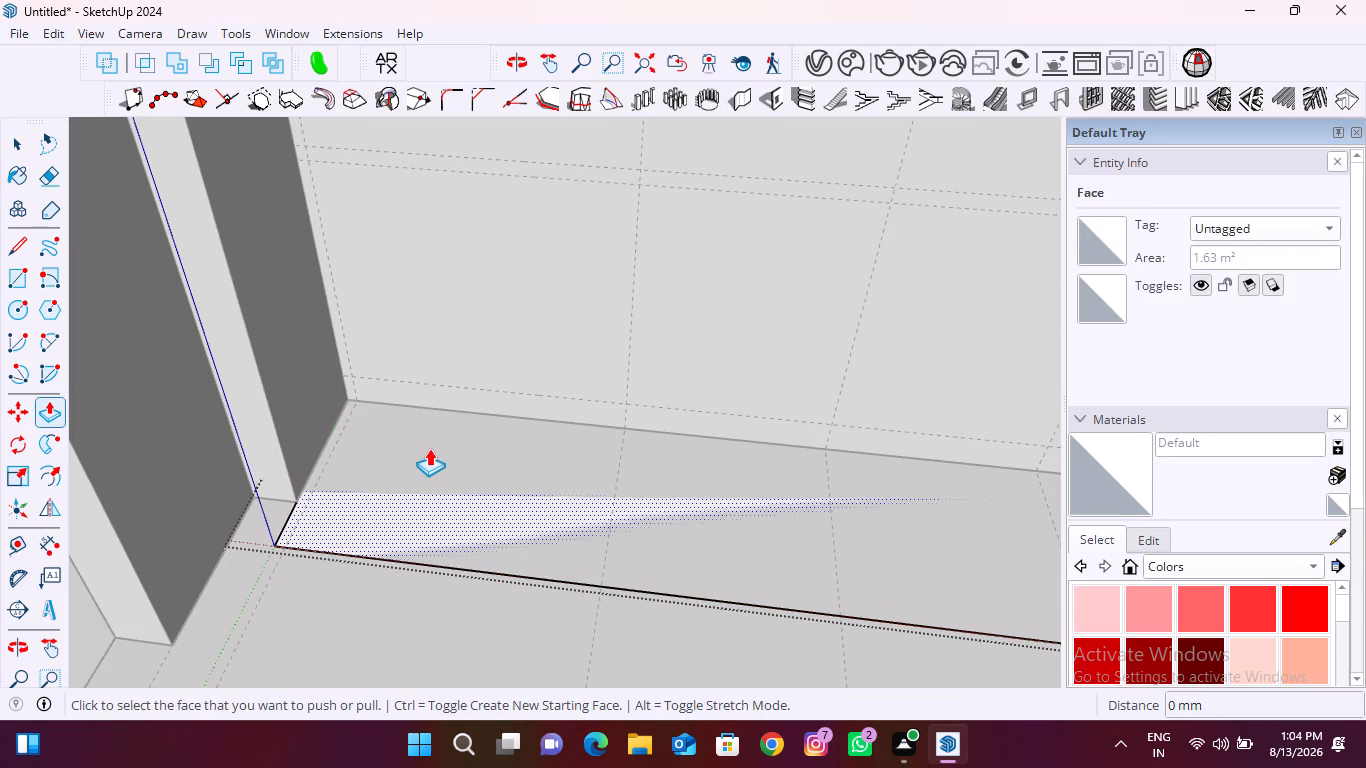
{"action": "left_click", "coordinate": [432, 492]}
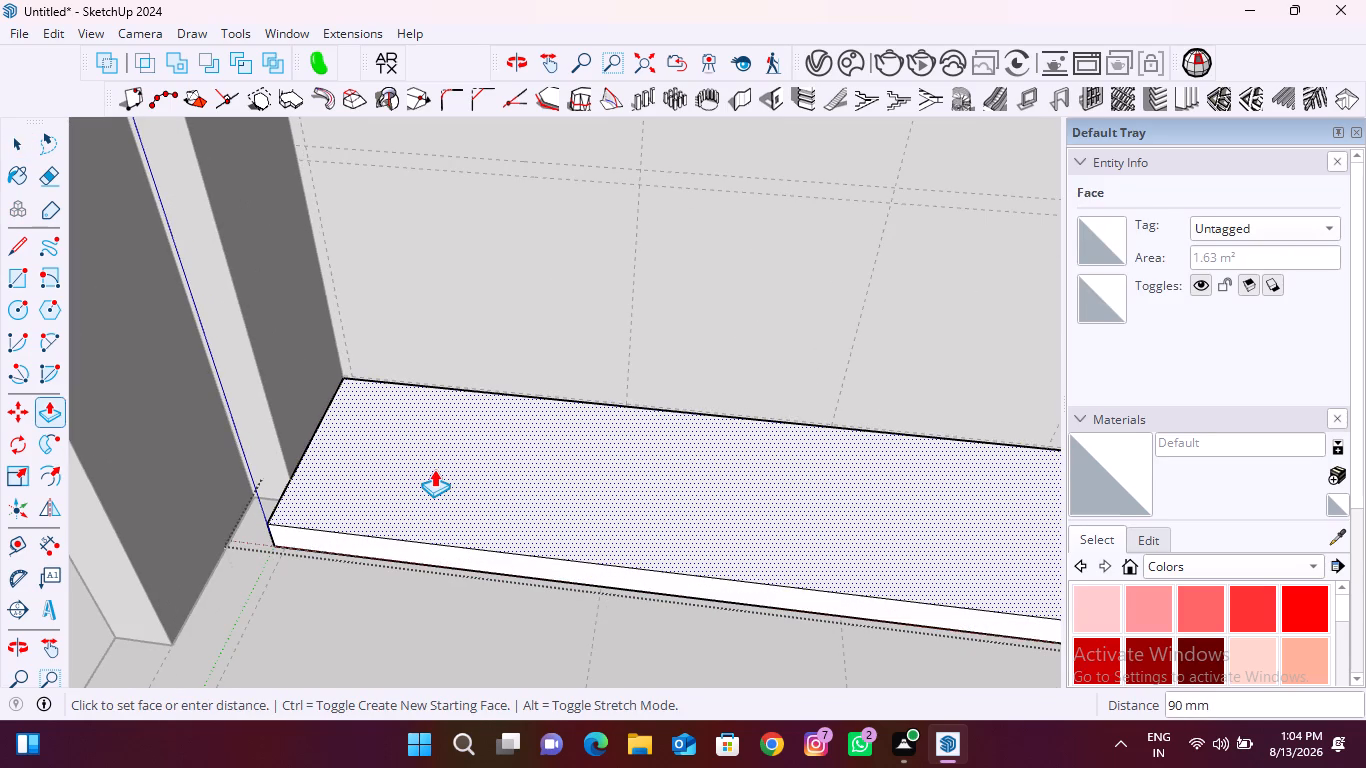
{"action": "type", "text": "100"}
{"action": "key", "text": "Return"}
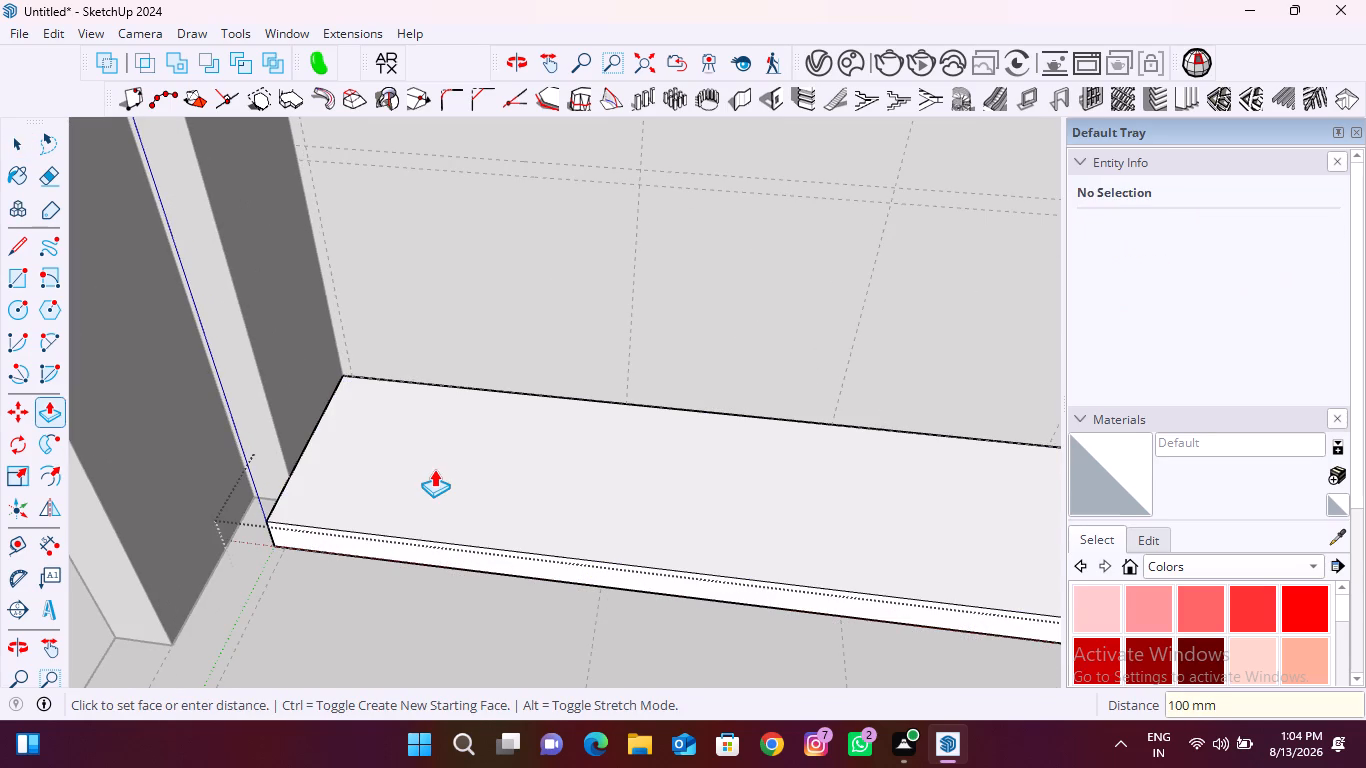
Push/pull the top of the 100 mm base up a further 720 mm to form the cabinet body.
{"action": "left_click", "coordinate": [434, 468]}
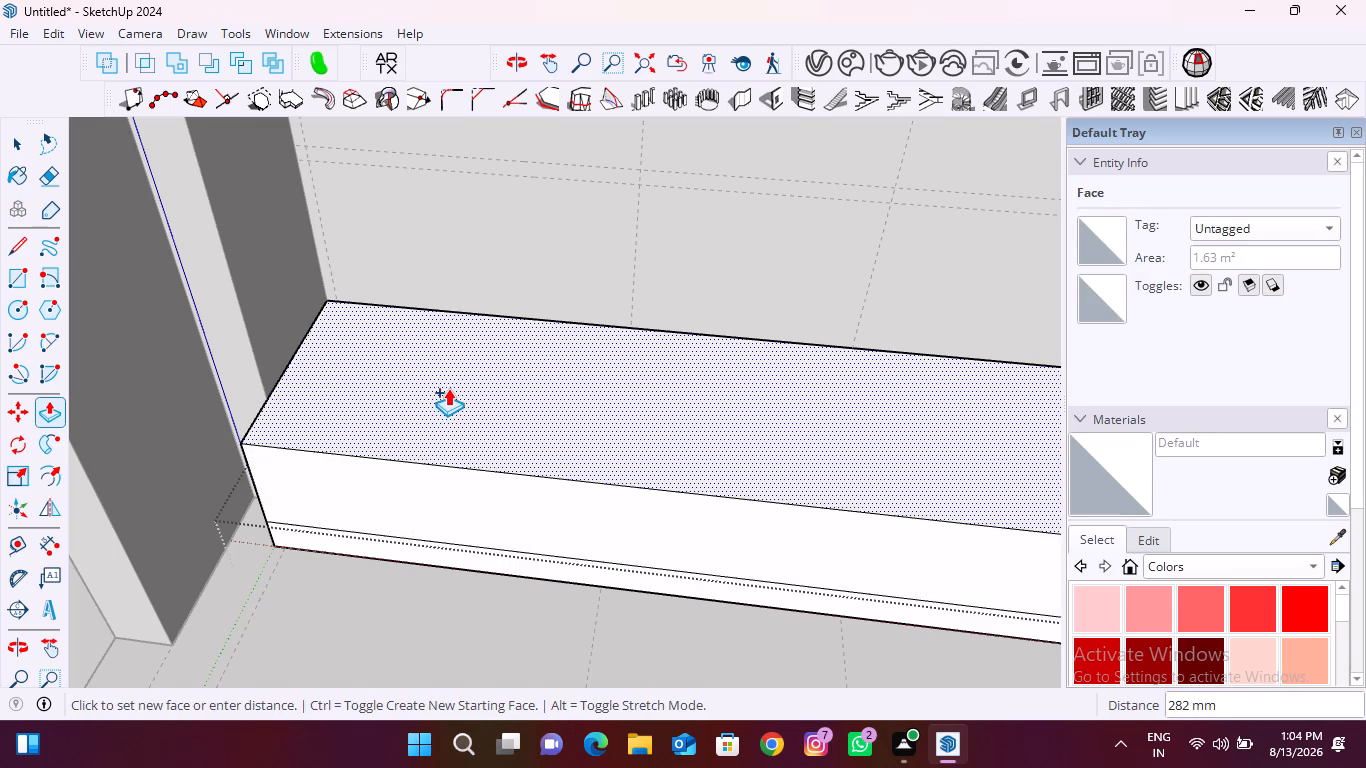
{"action": "type", "text": "720"}
{"action": "key", "text": "Return"}
Push the front face of the 100 mm base strip back 3.5" to form a recessed toe kick under the cabinet.
{"action": "scroll", "coordinate": [421, 369], "scroll_direction": "down", "scroll_amount": 12}
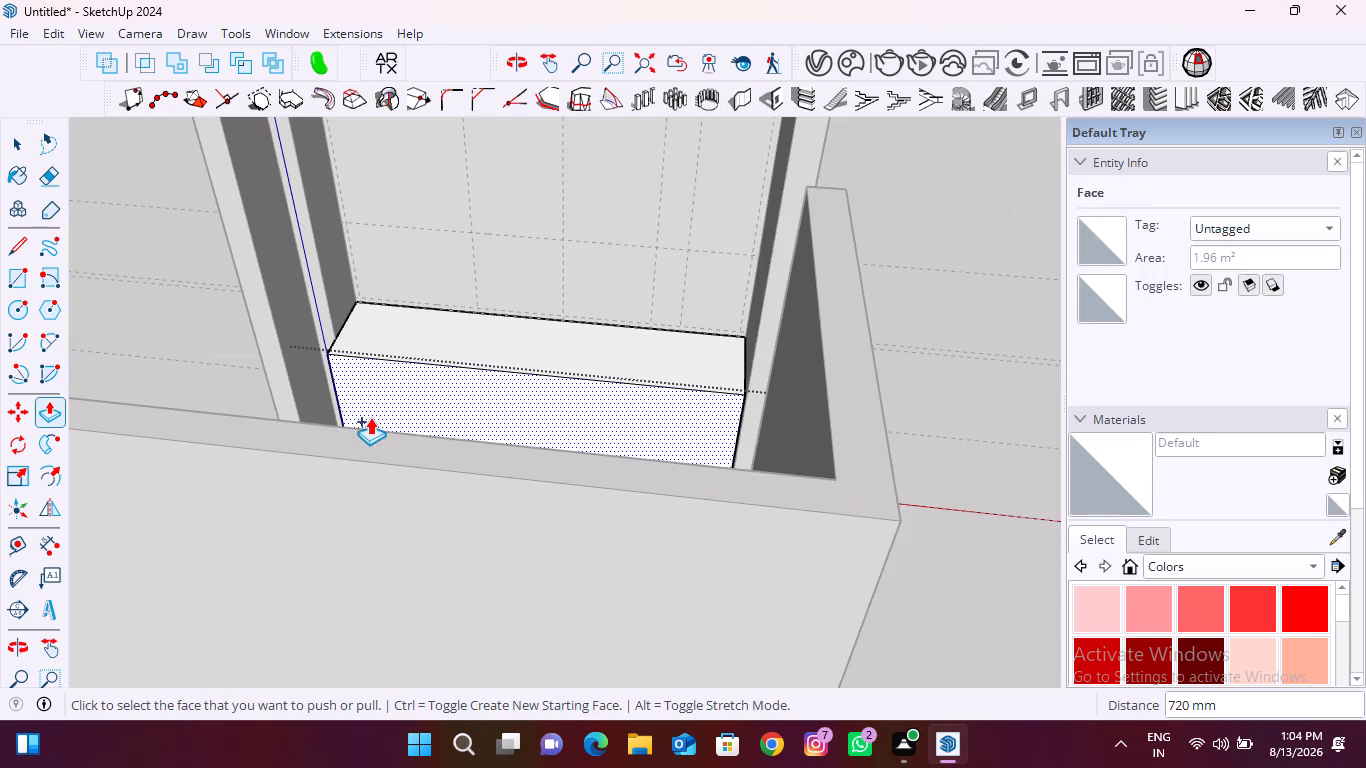
{"action": "middle_click_drag", "start_coordinate": [388, 397], "coordinate": [462, 420]}
{"action": "scroll", "coordinate": [466, 420], "scroll_direction": "up", "scroll_amount": 5}
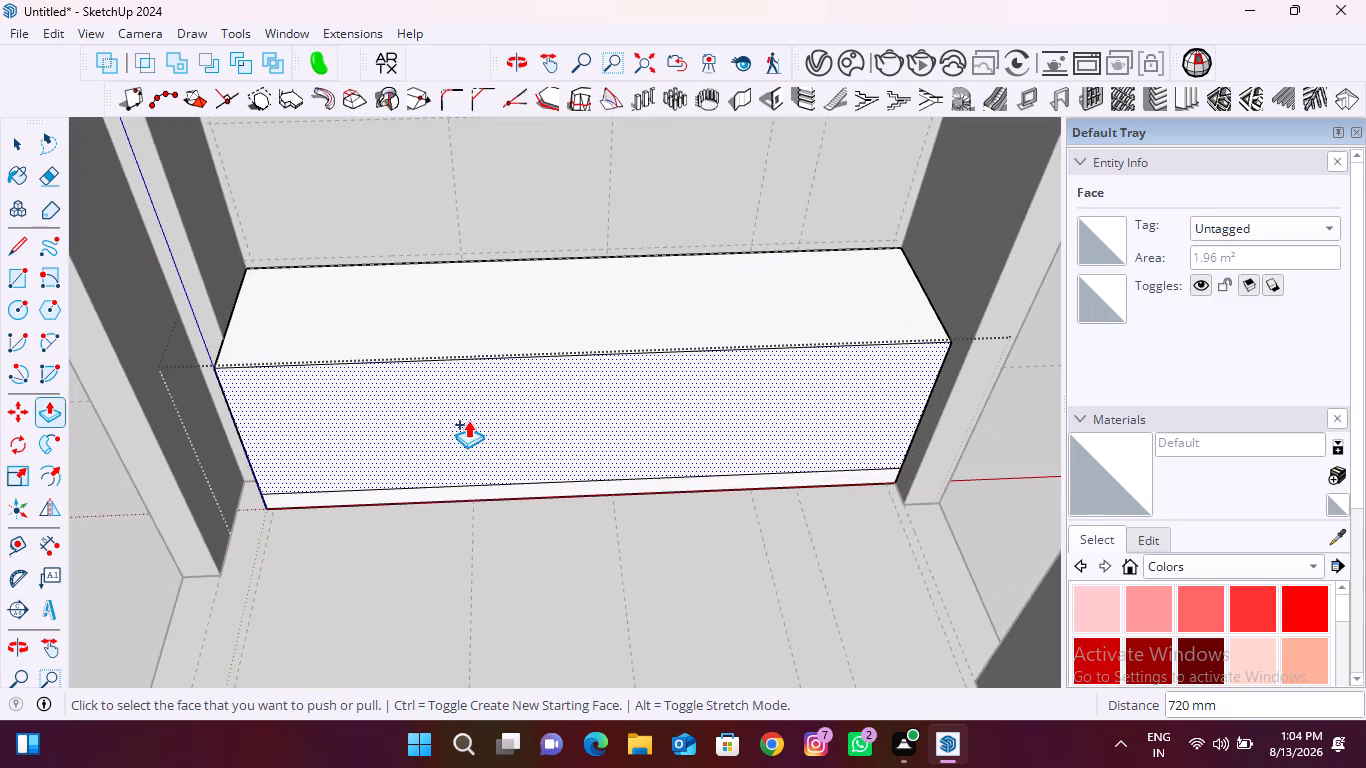
{"action": "key", "text": "space"}
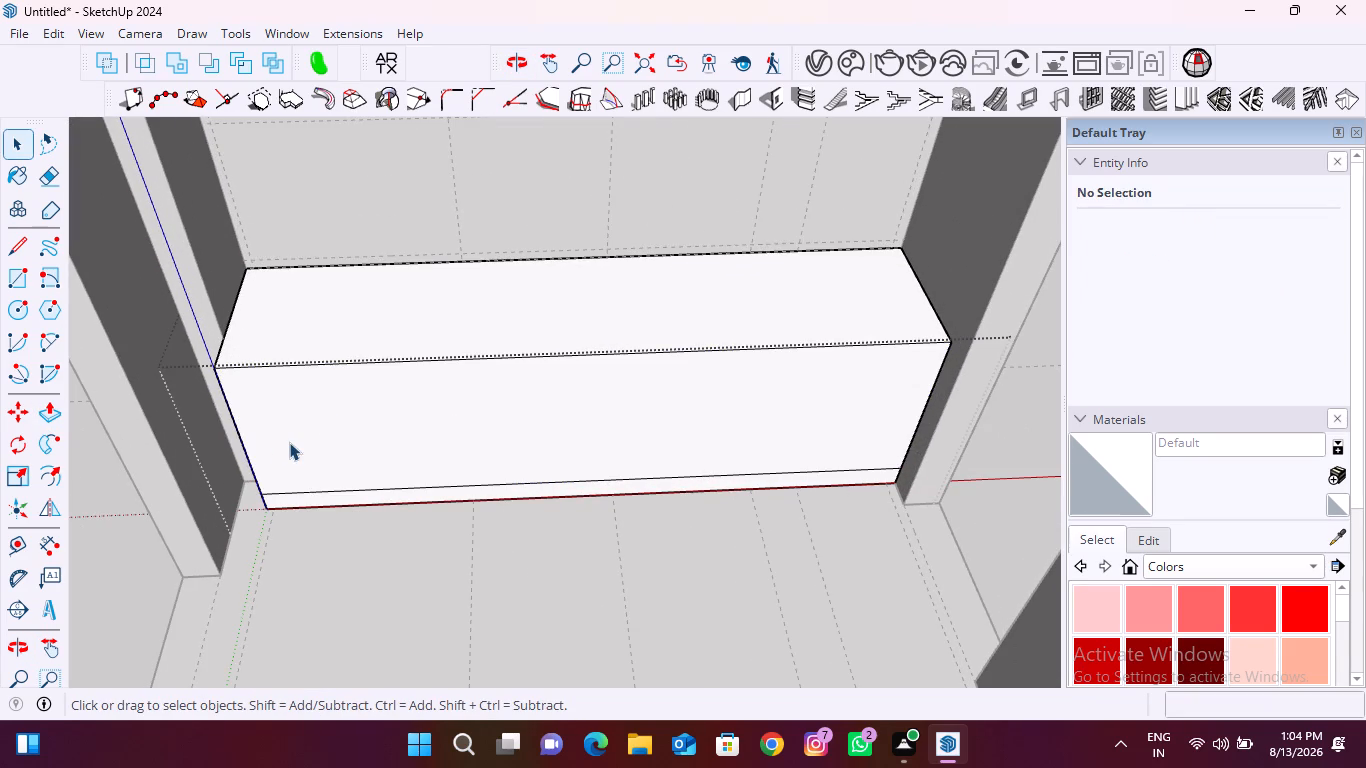
{"action": "key", "text": "p"}
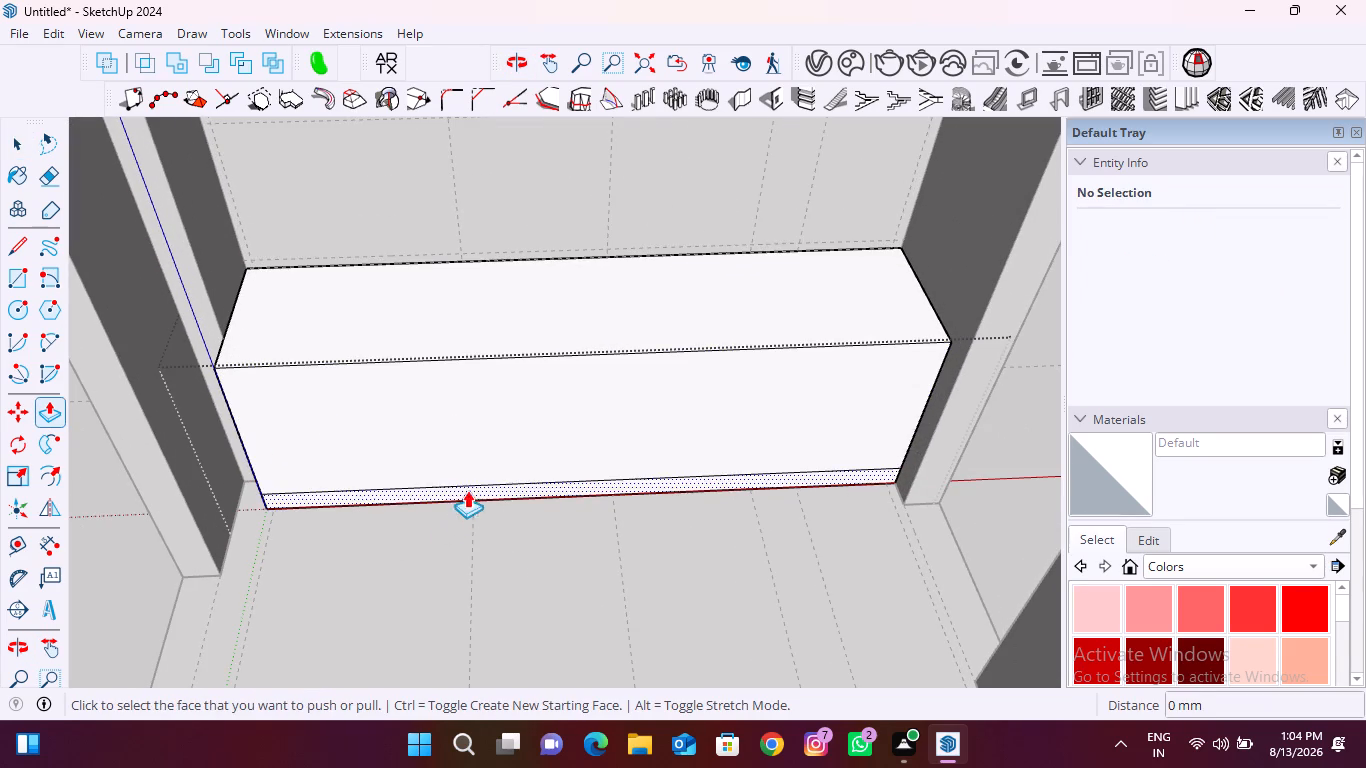
{"action": "scroll", "coordinate": [463, 471], "scroll_direction": "up", "scroll_amount": 4}
{"action": "scroll", "coordinate": [461, 471], "scroll_direction": "down", "scroll_amount": 4}
{"action": "scroll", "coordinate": [511, 509], "scroll_direction": "up", "scroll_amount": 4}
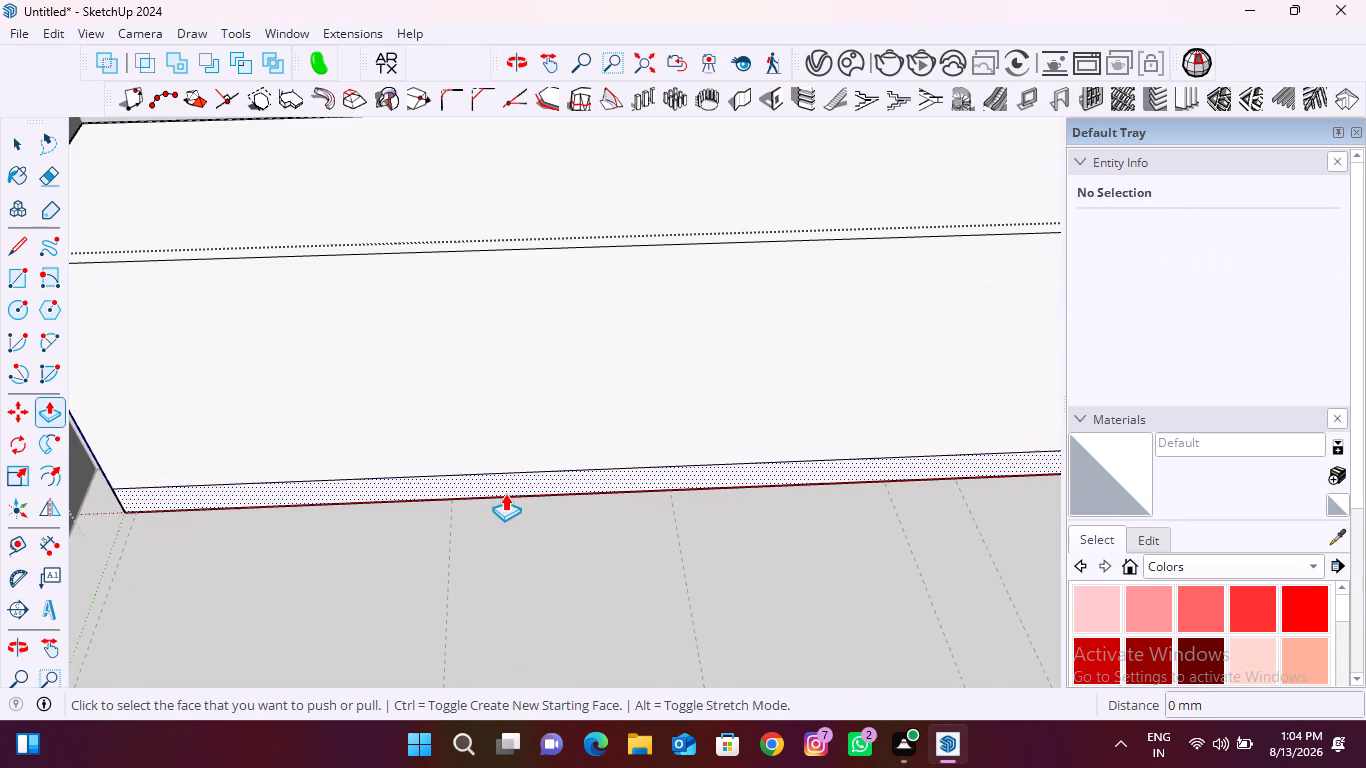
{"action": "left_click", "coordinate": [503, 488]}
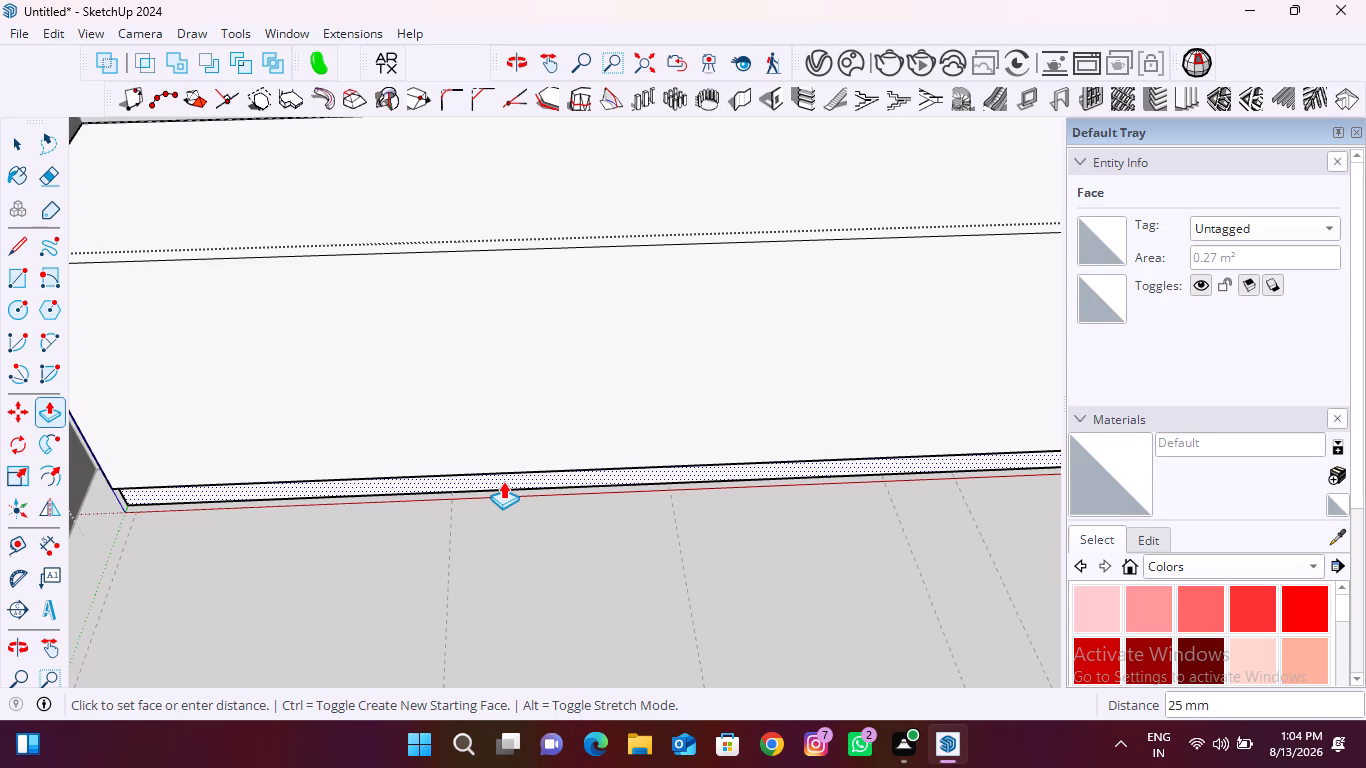
{"action": "type", "text": "3.5\""}
{"action": "key", "text": "Return"}
Draw a 100 mm vertical line on the base's exposed end, from its upper corner at the wall edge down to the floor.
{"action": "scroll", "coordinate": [475, 486], "scroll_direction": "down", "scroll_amount": 5}
{"action": "middle_click_drag", "start_coordinate": [346, 541], "coordinate": [354, 522]}
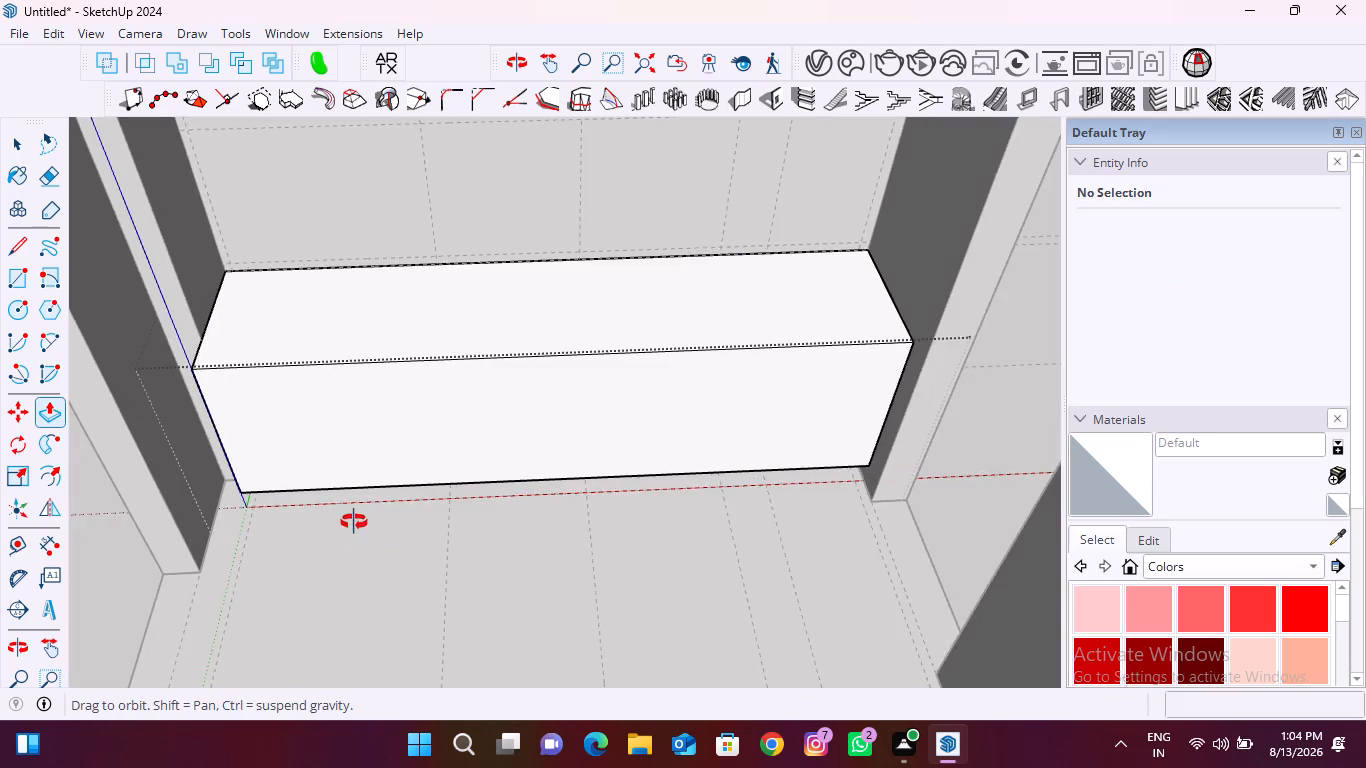
{"action": "middle_click_drag", "start_coordinate": [354, 522], "coordinate": [593, 436]}
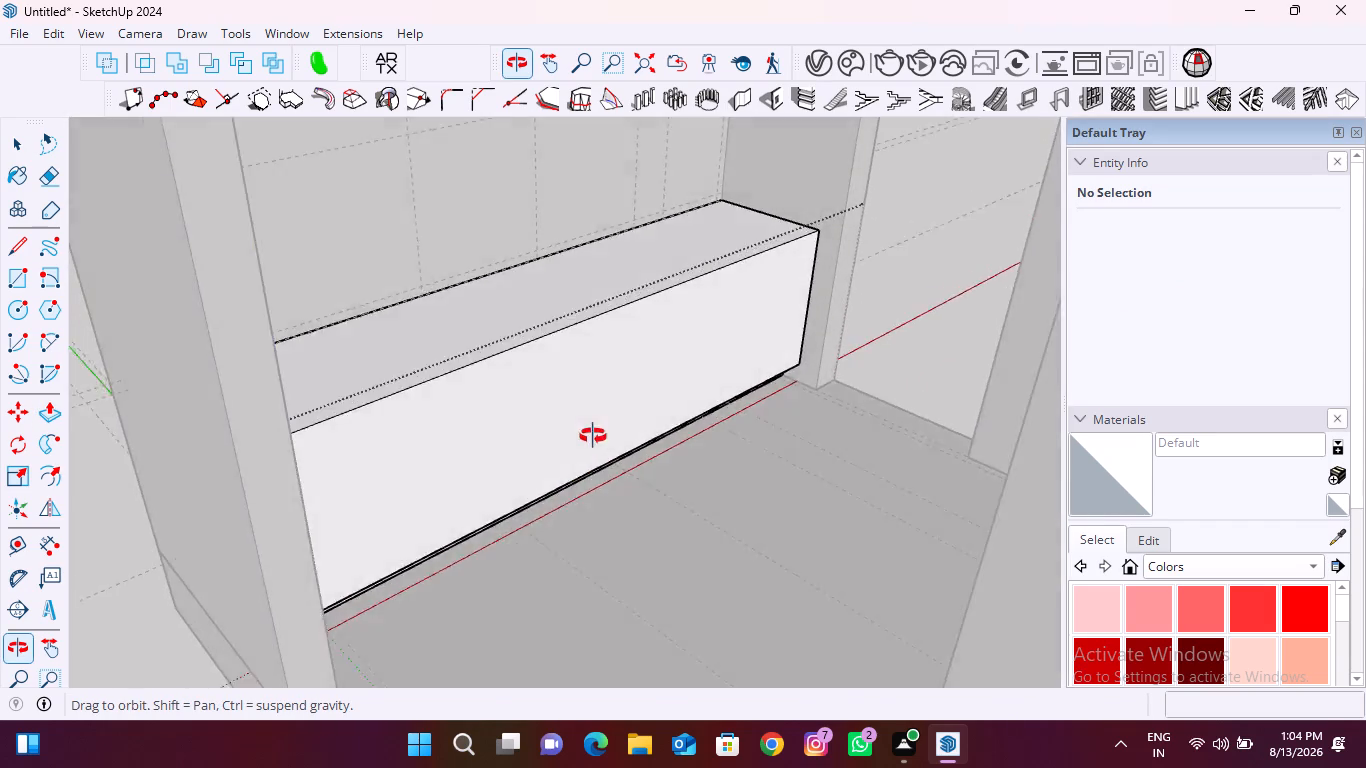
{"action": "middle_click_drag", "start_coordinate": [593, 436], "coordinate": [534, 385]}
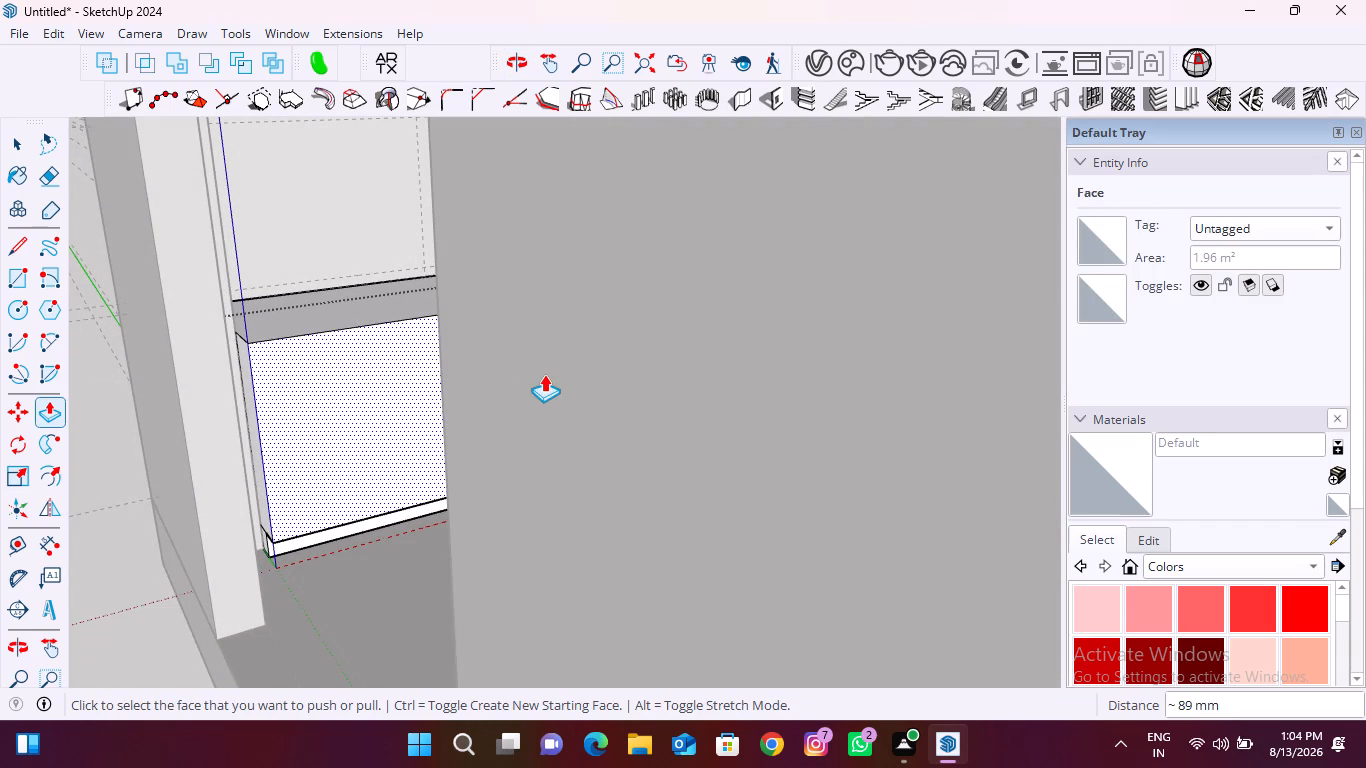
{"action": "scroll", "coordinate": [275, 547], "scroll_direction": "up", "scroll_amount": 14}
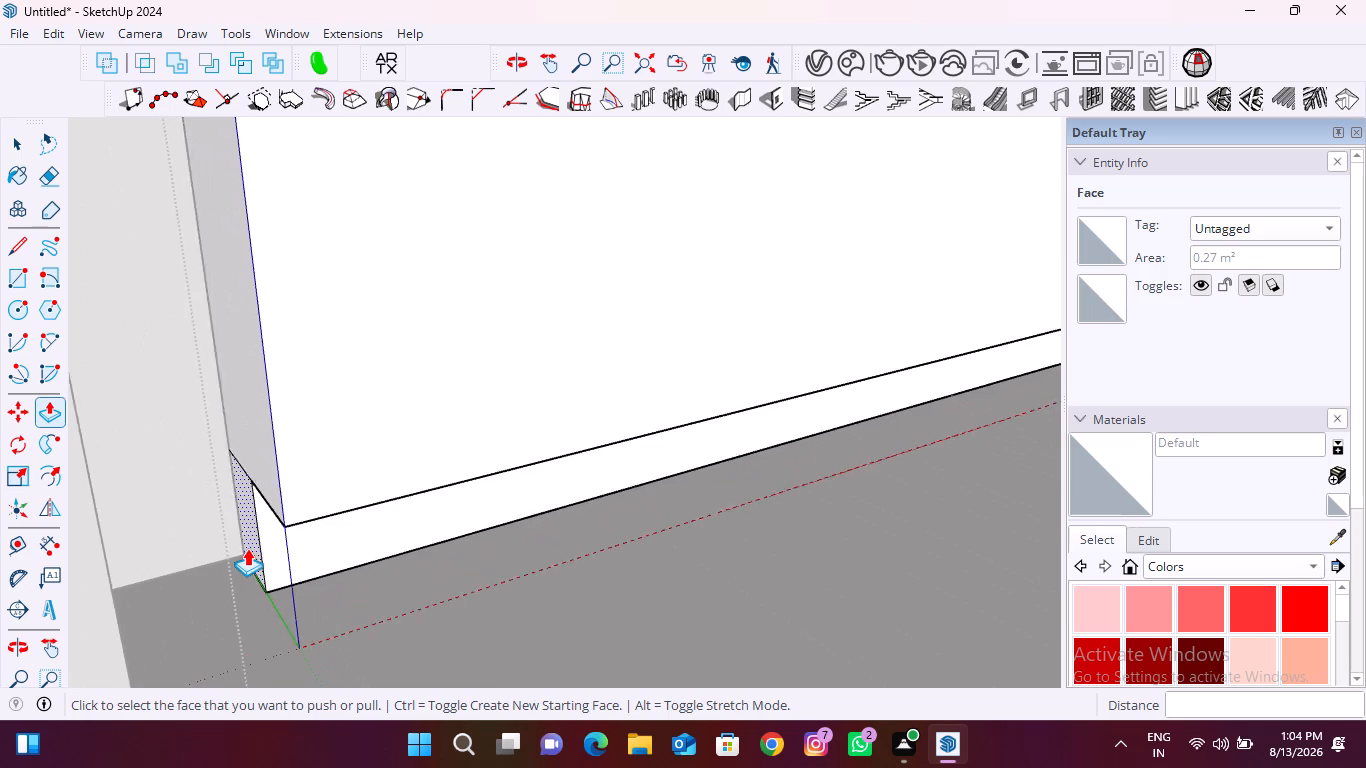
{"action": "scroll", "coordinate": [247, 548], "scroll_direction": "up", "scroll_amount": 10}
{"action": "middle_click_drag", "start_coordinate": [245, 520], "coordinate": [246, 520]}
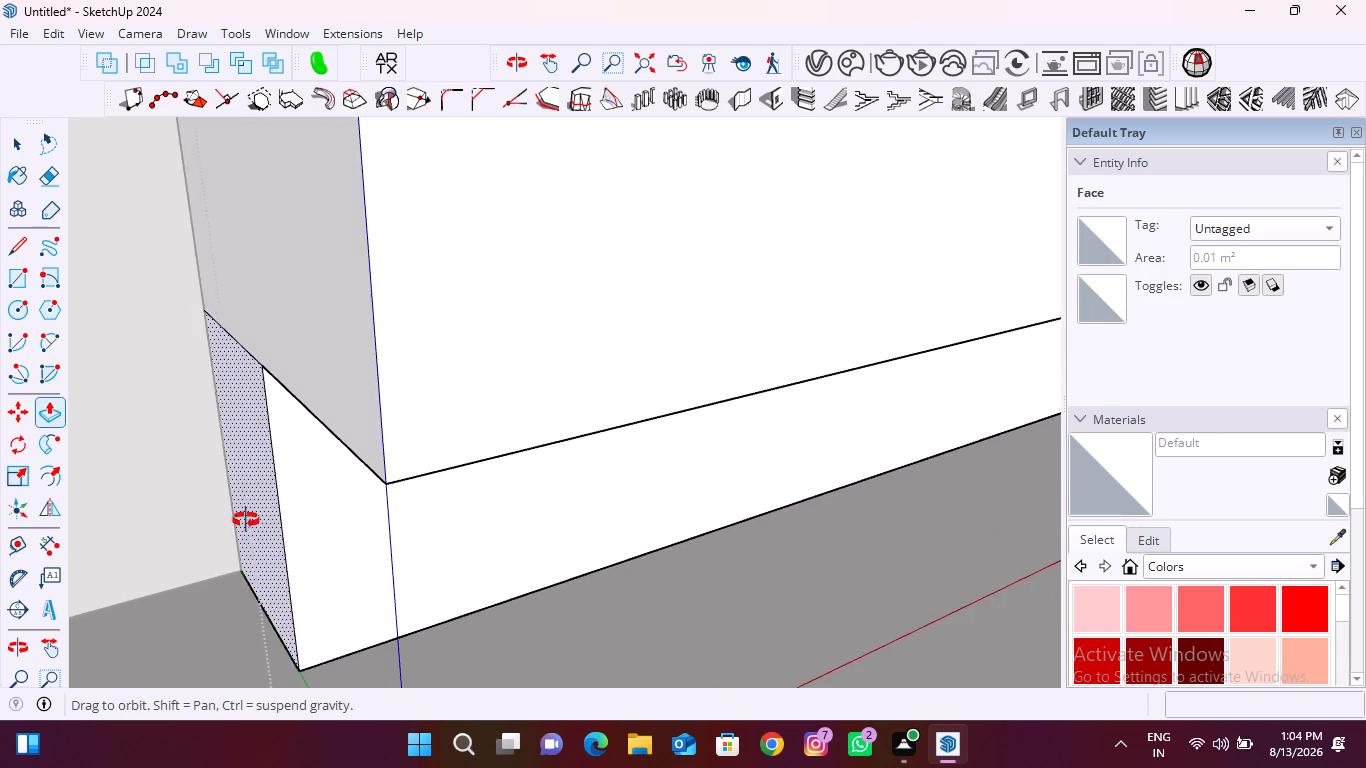
{"action": "middle_click_drag", "start_coordinate": [246, 520], "coordinate": [339, 506]}
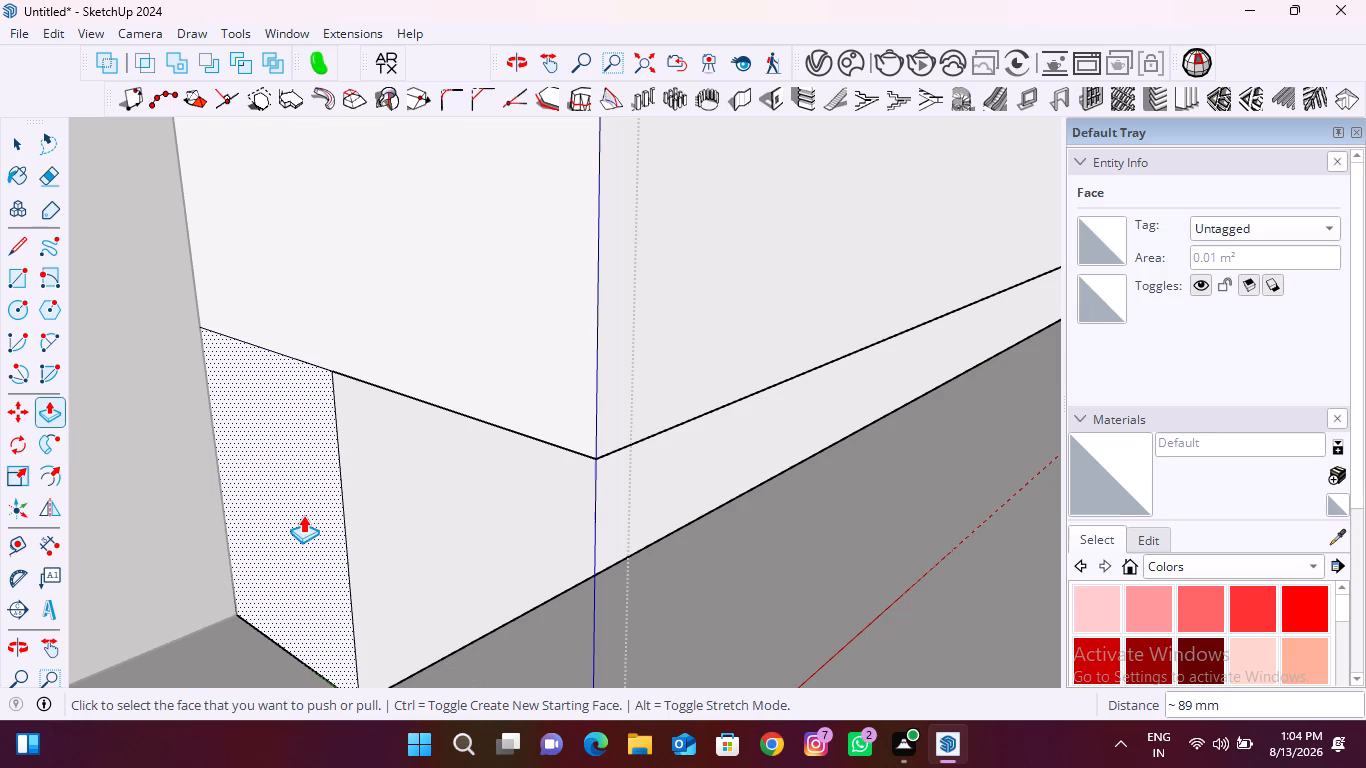
{"action": "key", "text": "l"}
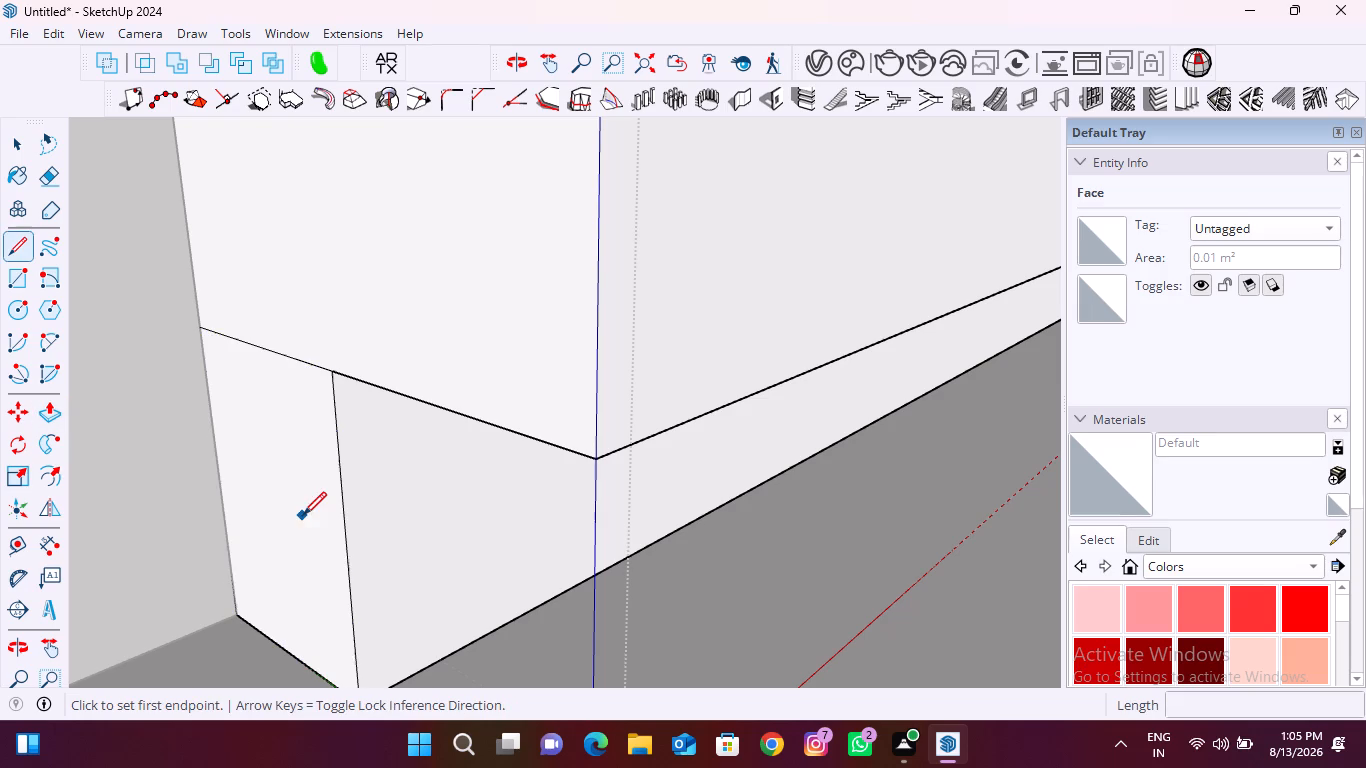
{"action": "left_click", "coordinate": [202, 331]}
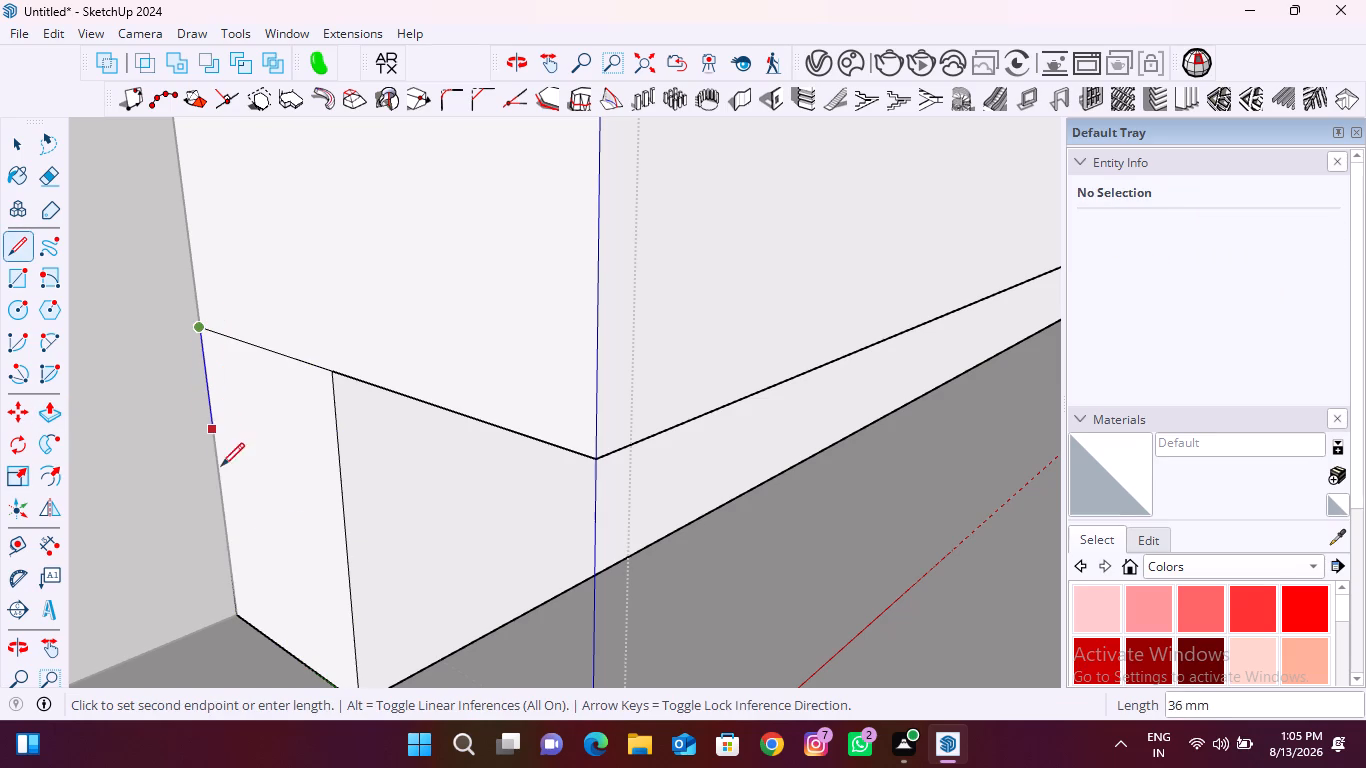
{"action": "left_click", "coordinate": [239, 622]}
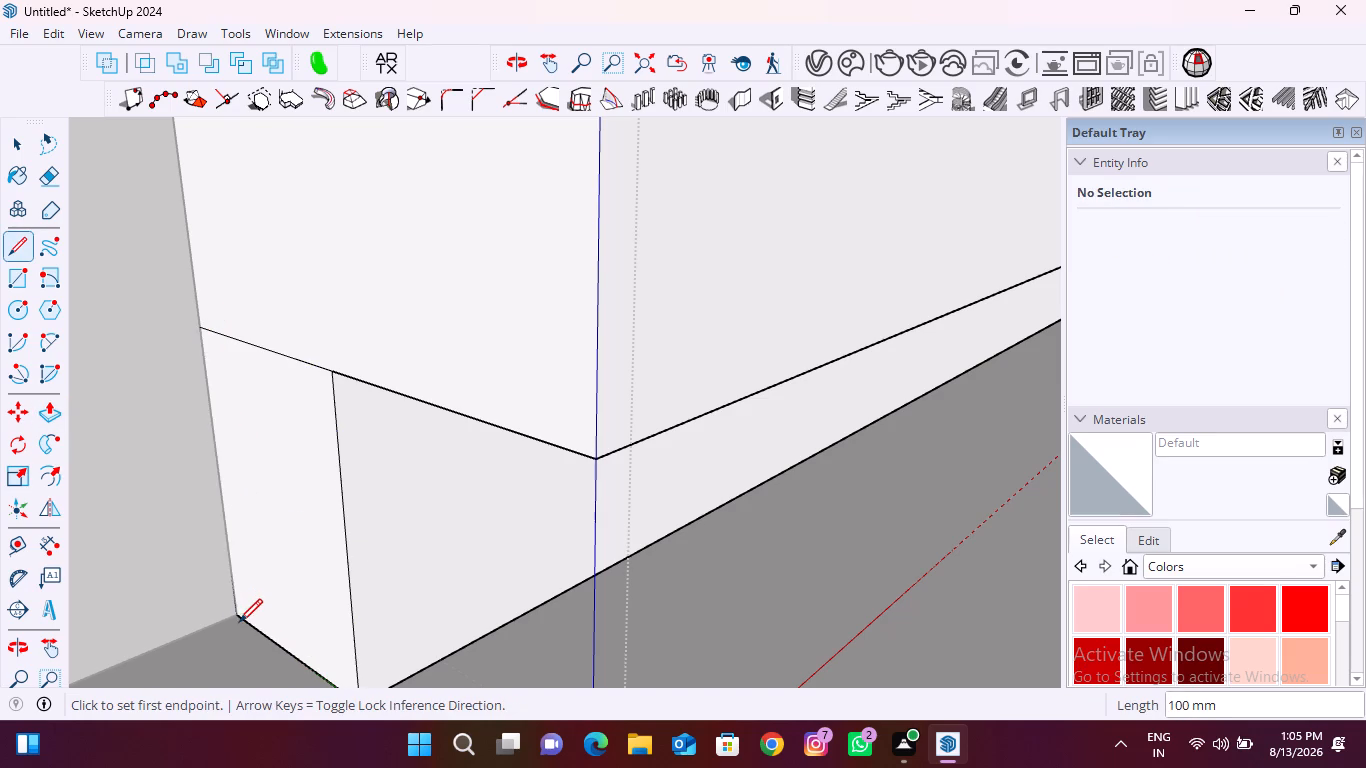
Pull the recessed base's small end face out 125 mm to meet the adjoining side wall.
{"action": "scroll", "coordinate": [261, 557], "scroll_direction": "down", "scroll_amount": 5}
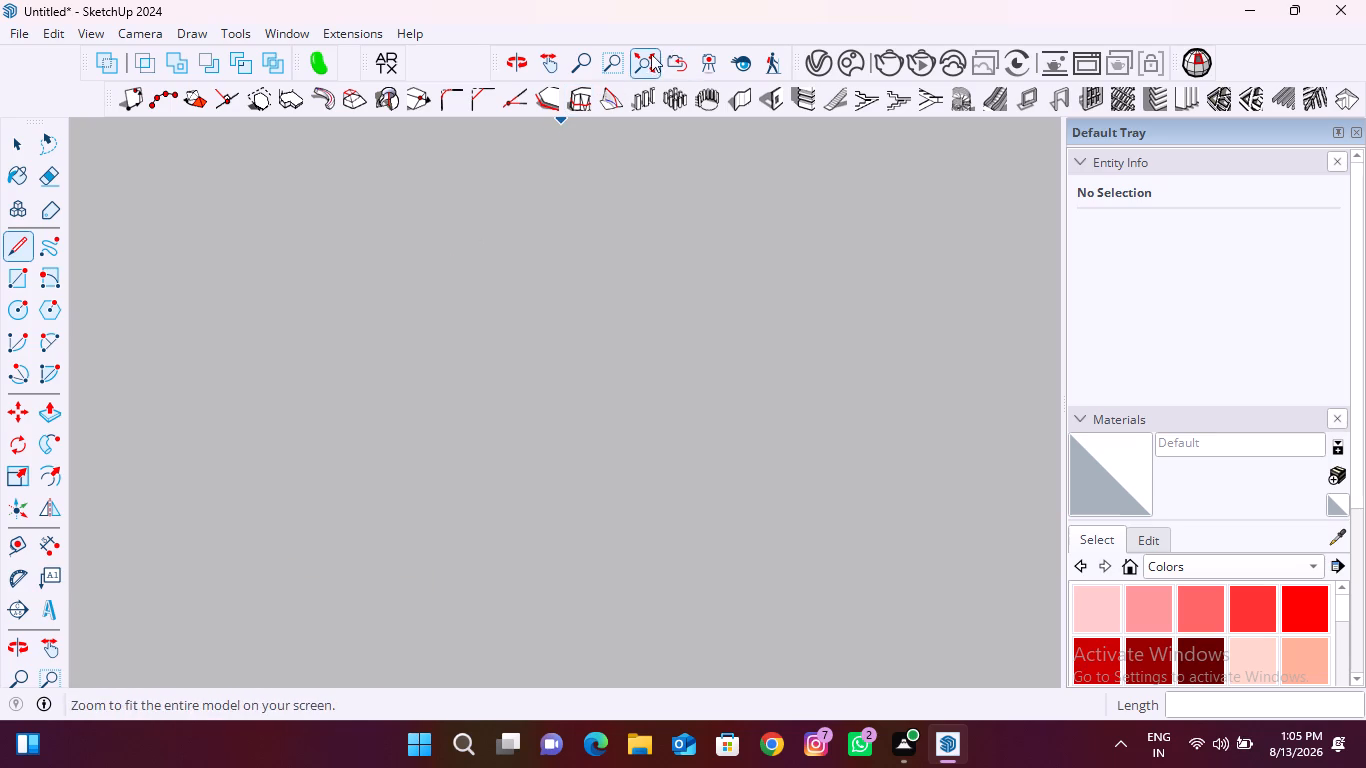
{"action": "left_click", "coordinate": [646, 56]}
{"action": "scroll", "coordinate": [403, 459], "scroll_direction": "up", "scroll_amount": 4}
{"action": "scroll", "coordinate": [479, 425], "scroll_direction": "up", "scroll_amount": 1}
{"action": "middle_click_drag", "start_coordinate": [479, 425], "coordinate": [393, 480]}
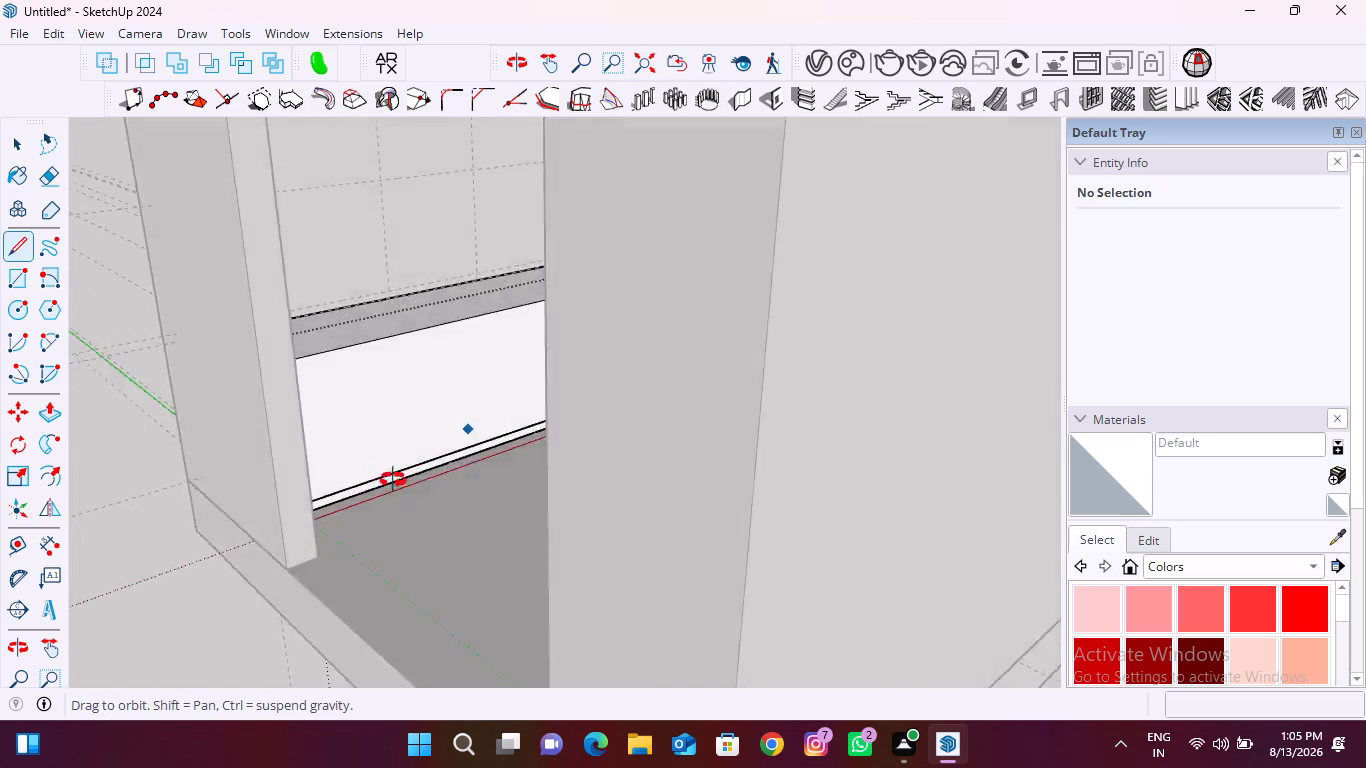
{"action": "middle_click_drag", "start_coordinate": [393, 480], "coordinate": [187, 613]}
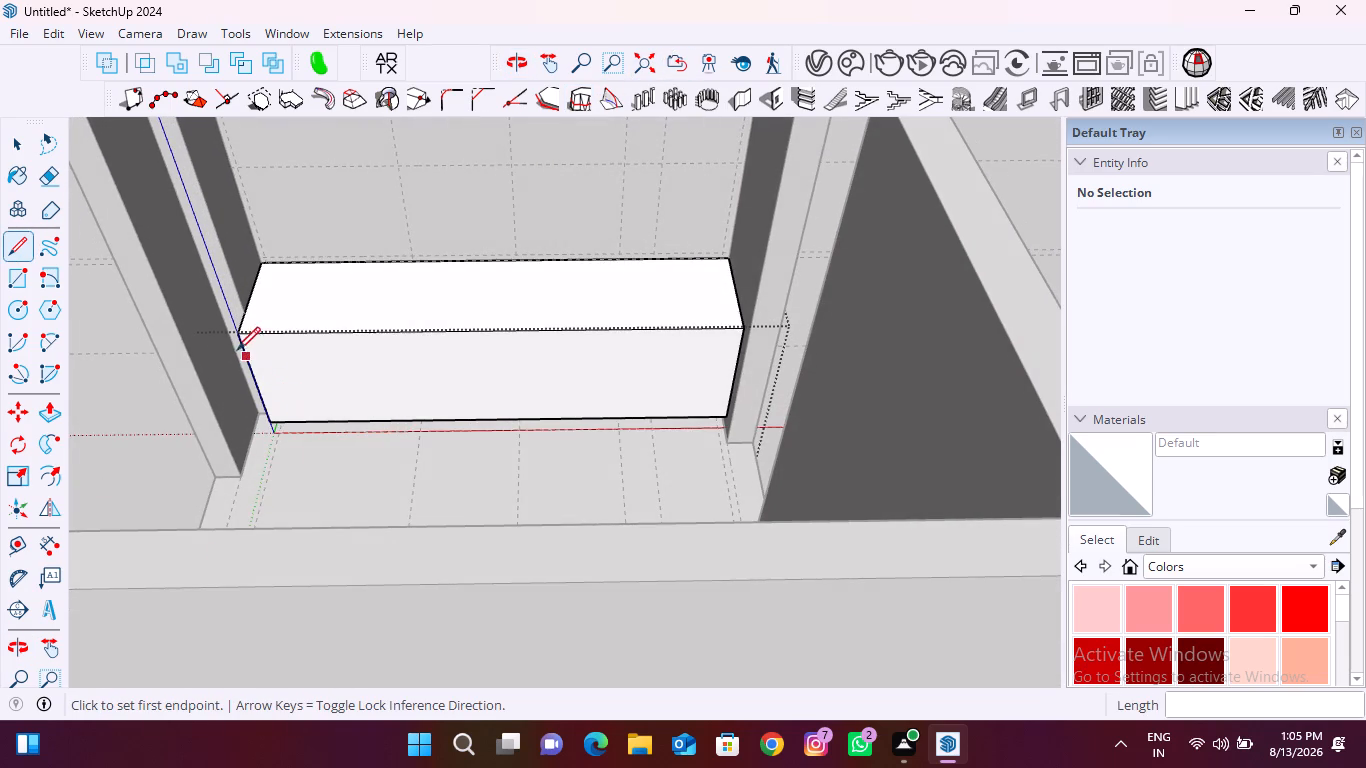
{"action": "scroll", "coordinate": [236, 350], "scroll_direction": "up", "scroll_amount": 16}
{"action": "middle_click_drag", "start_coordinate": [241, 354], "coordinate": [272, 338]}
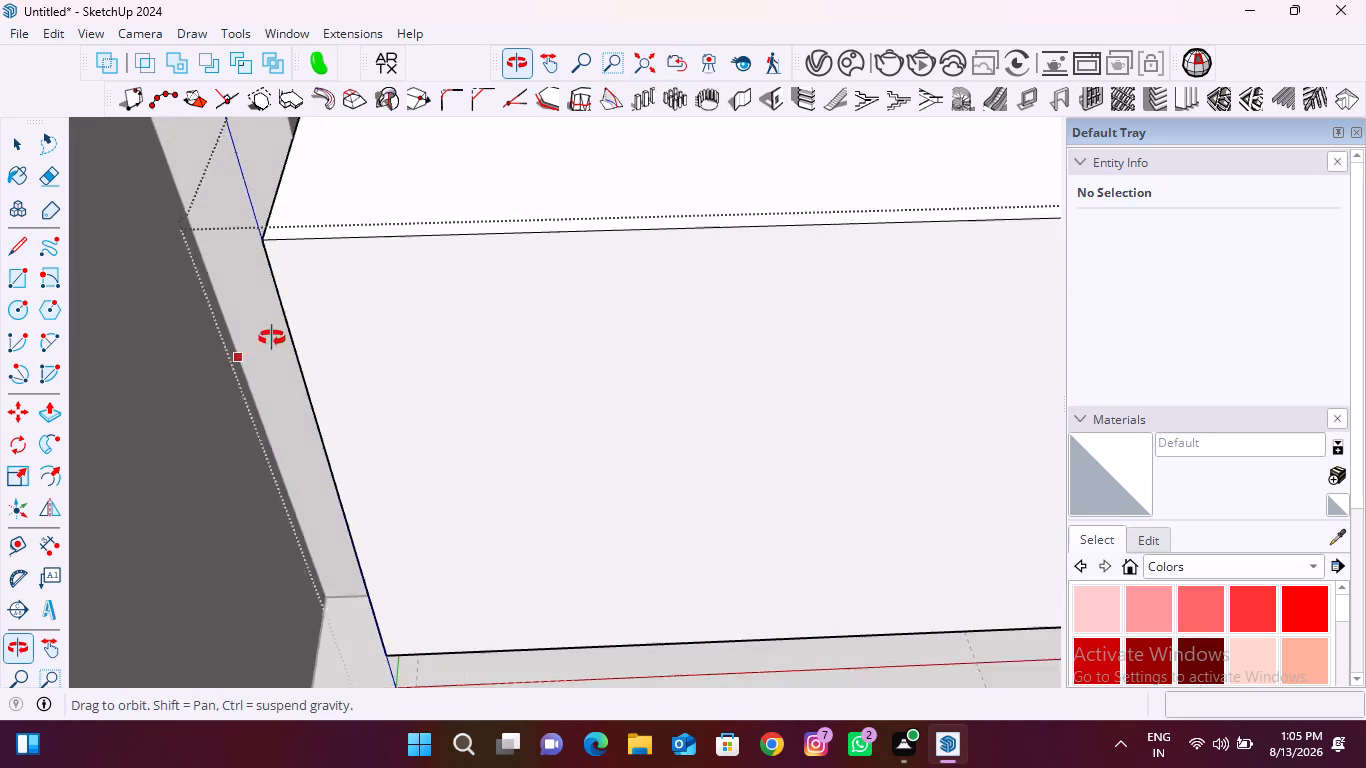
{"action": "middle_click_drag", "start_coordinate": [272, 338], "coordinate": [381, 320]}
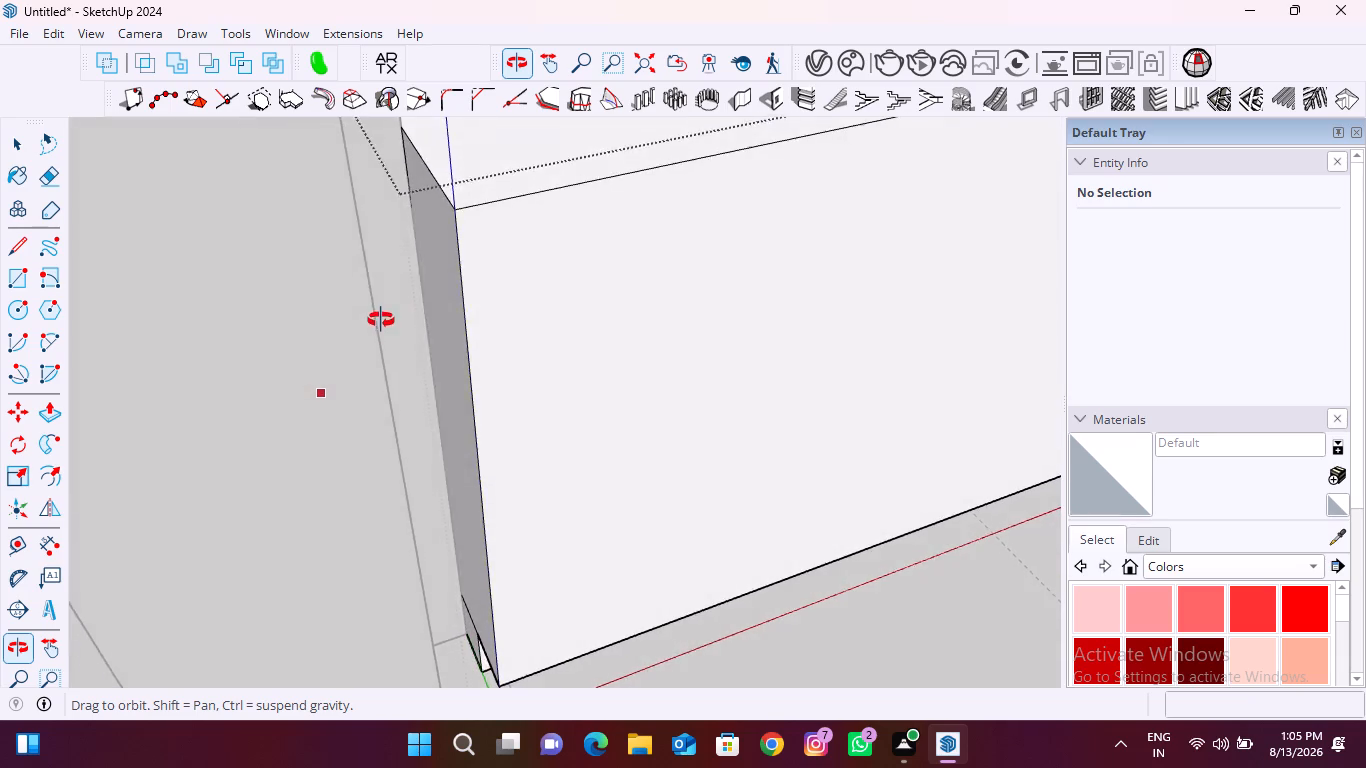
{"action": "middle_click_drag", "start_coordinate": [381, 320], "coordinate": [352, 287]}
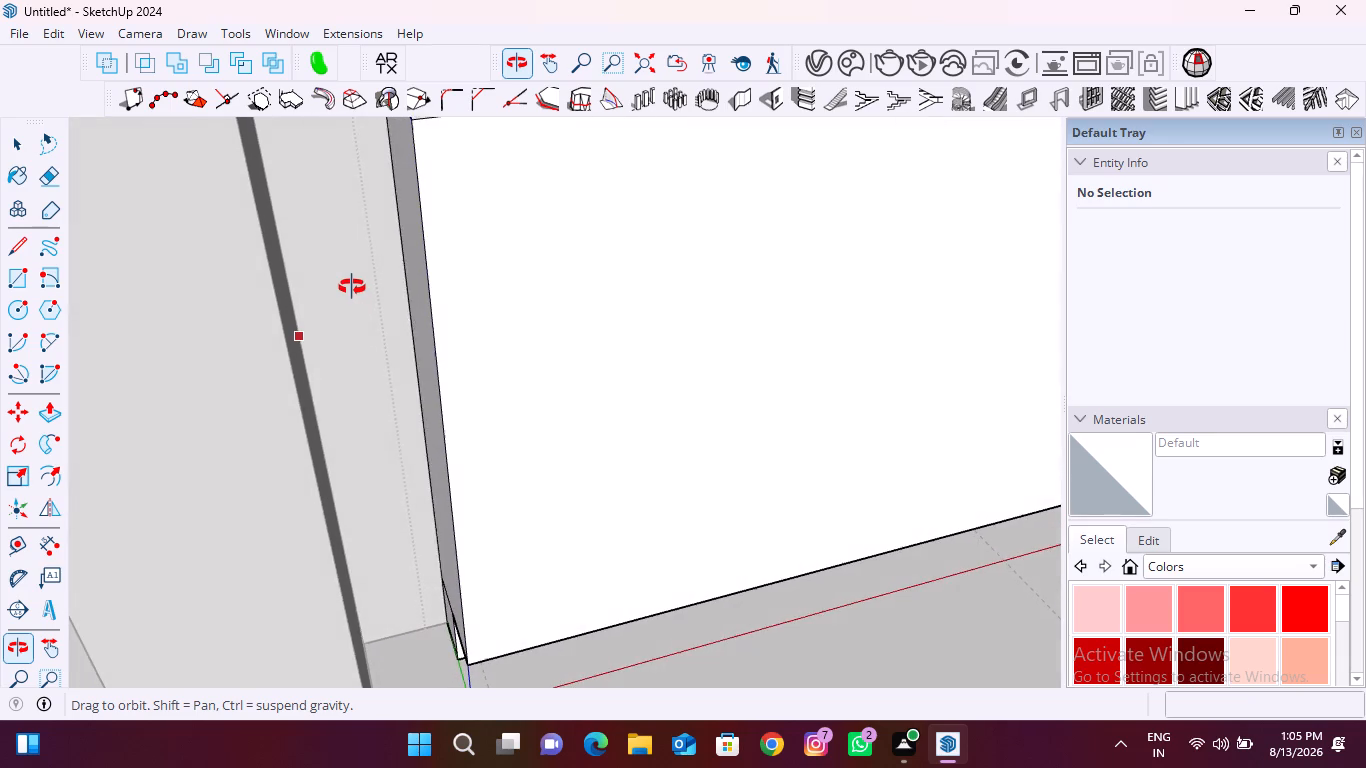
{"action": "middle_click_drag", "start_coordinate": [352, 287], "coordinate": [378, 329]}
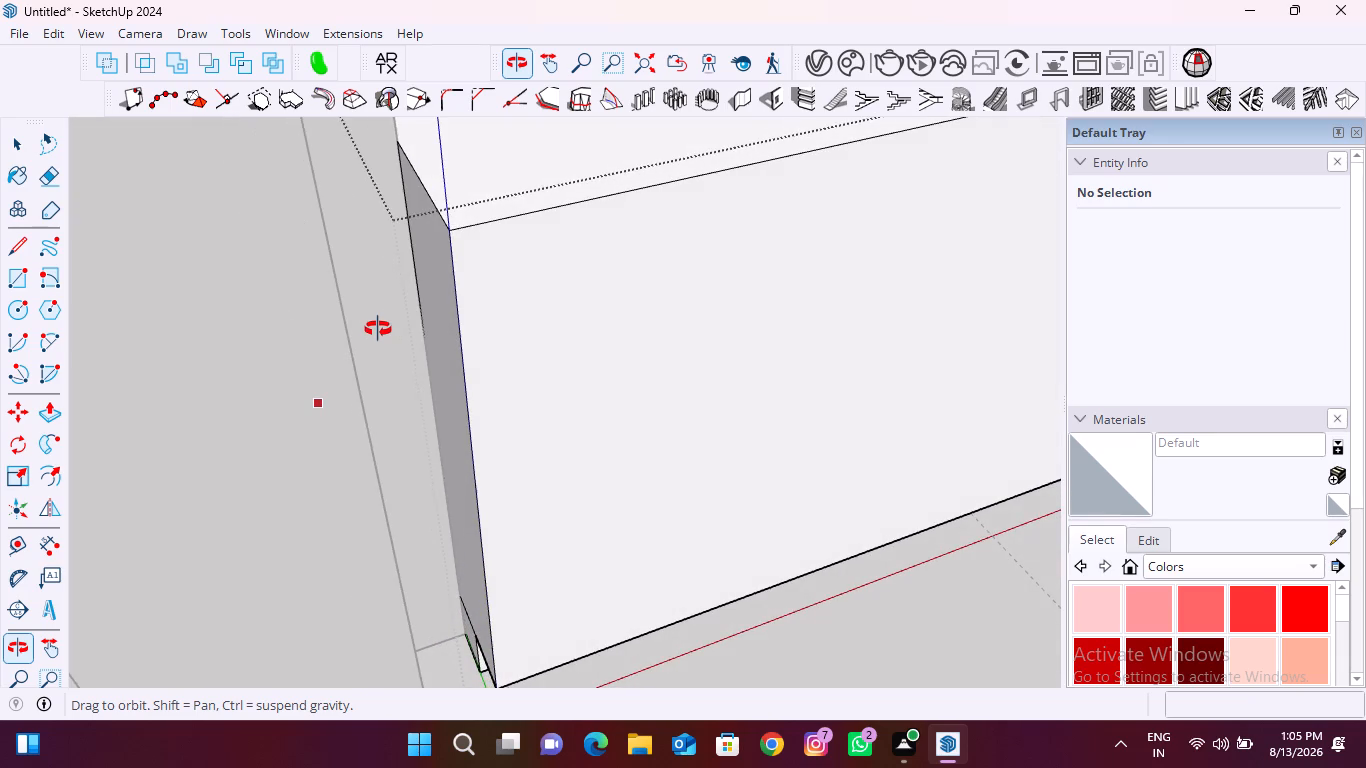
{"action": "middle_click_drag", "start_coordinate": [378, 329], "coordinate": [368, 349]}
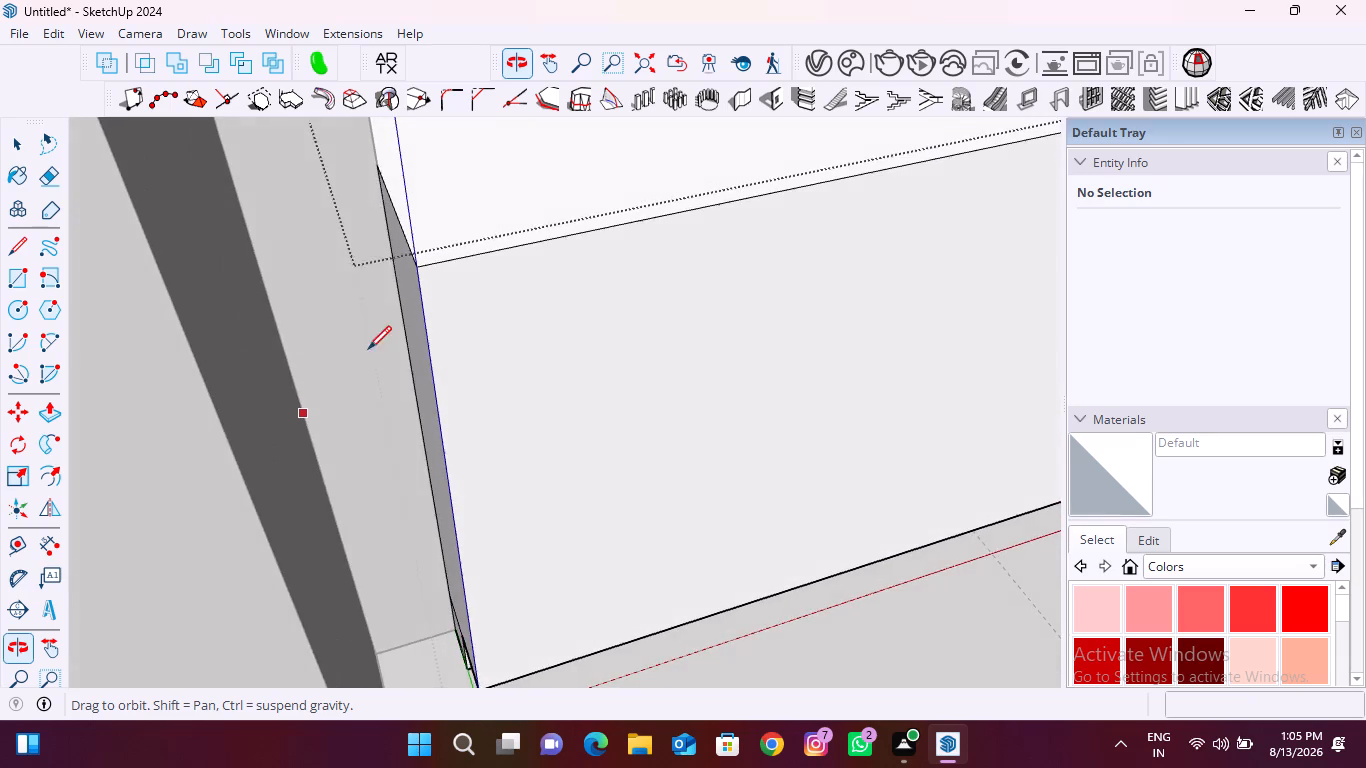
{"action": "middle_click_drag", "start_coordinate": [368, 349], "coordinate": [363, 347]}
{"action": "scroll", "coordinate": [421, 607], "scroll_direction": "up", "scroll_amount": 8}
{"action": "middle_click_drag", "start_coordinate": [424, 582], "coordinate": [464, 522]}
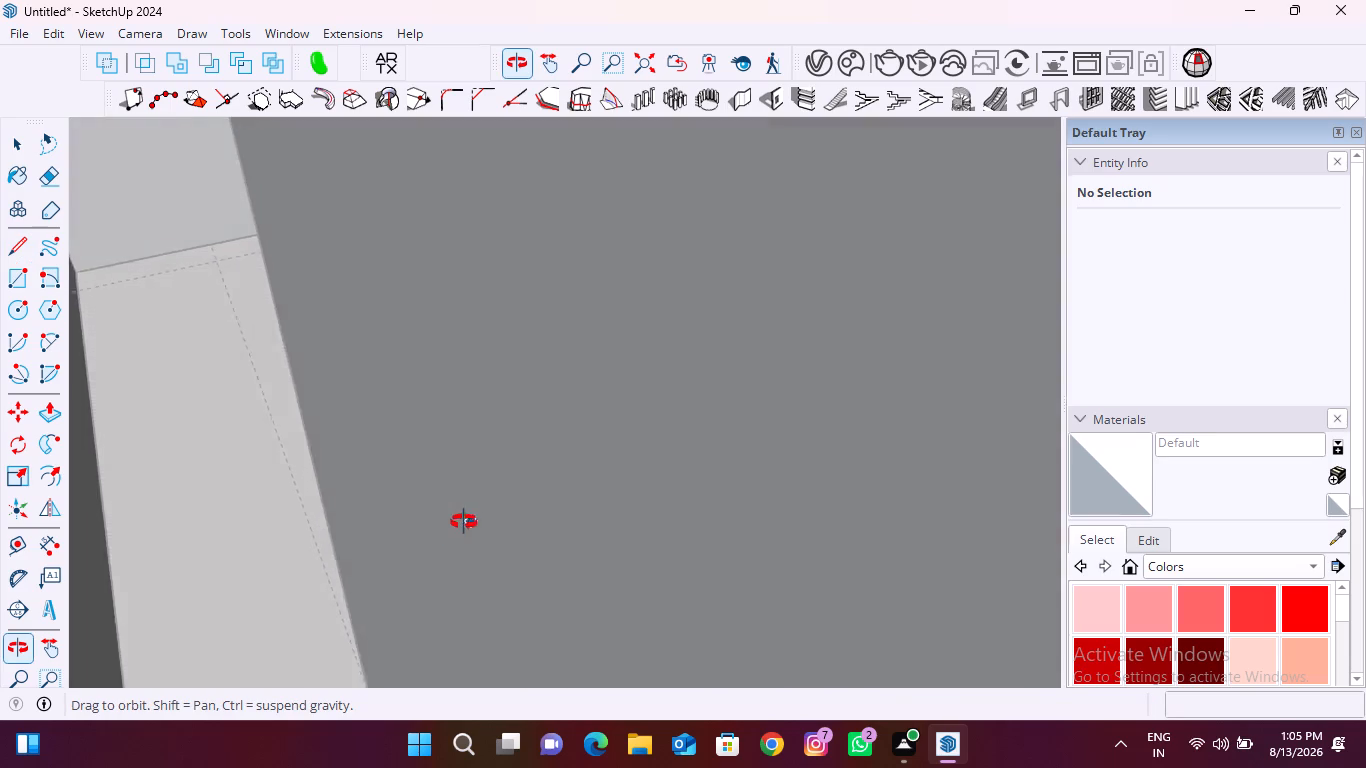
{"action": "middle_click_drag", "start_coordinate": [464, 522], "coordinate": [401, 379]}
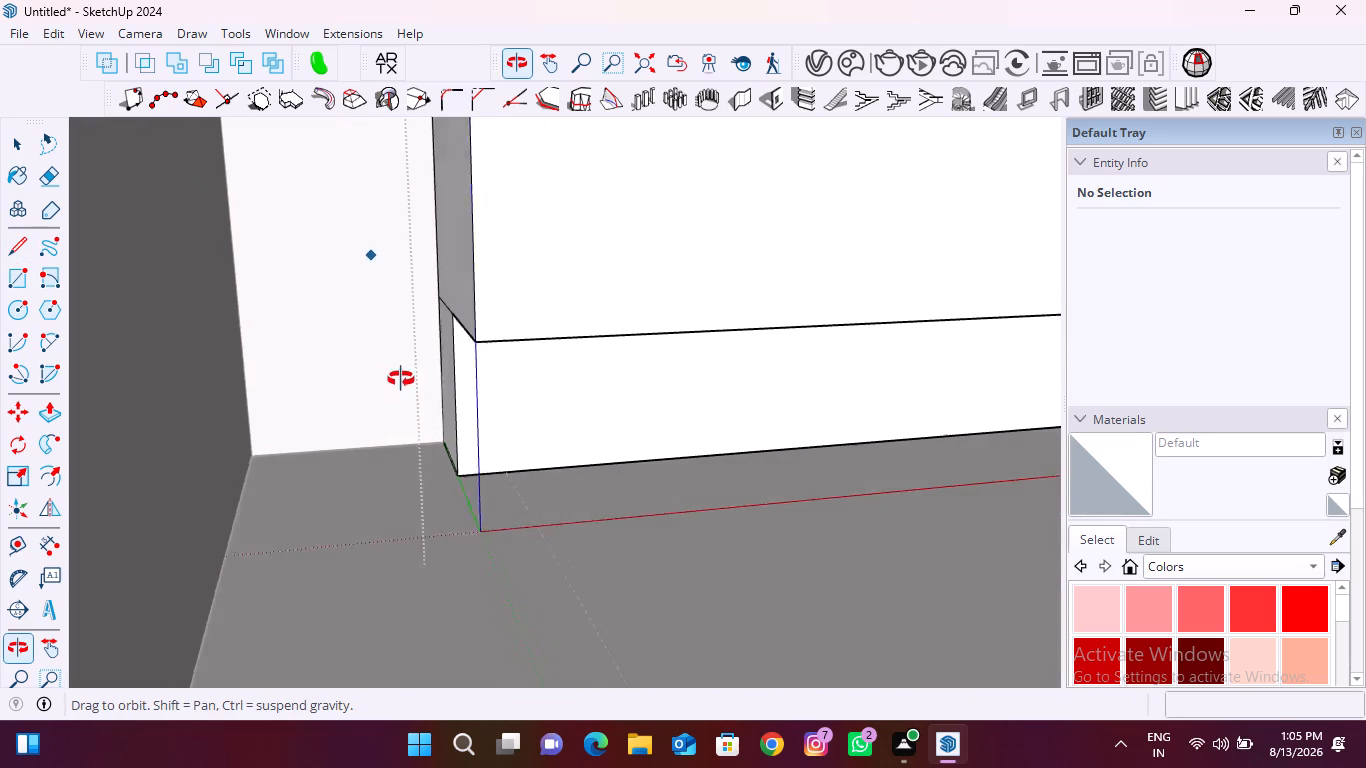
{"action": "middle_click_drag", "start_coordinate": [401, 379], "coordinate": [411, 388]}
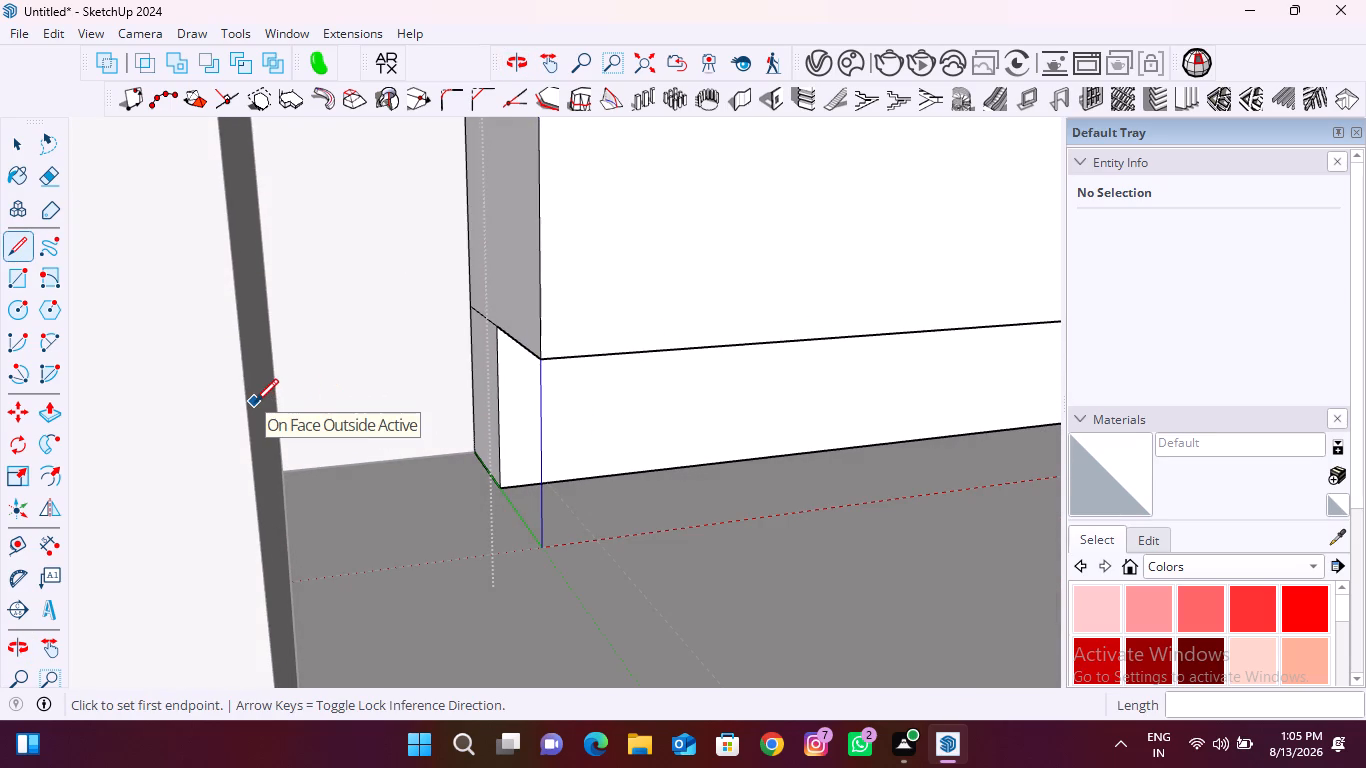
{"action": "key", "text": "p"}
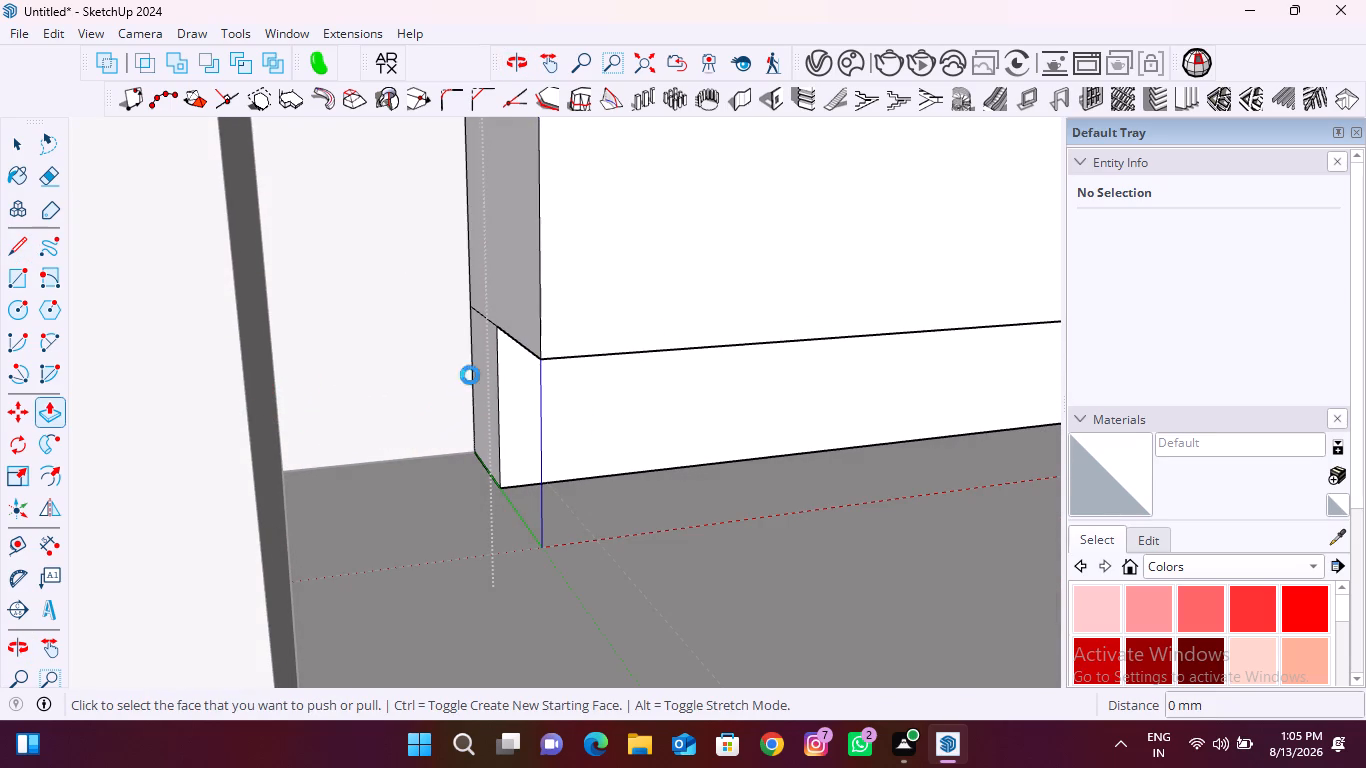
{"action": "left_click", "coordinate": [479, 374]}
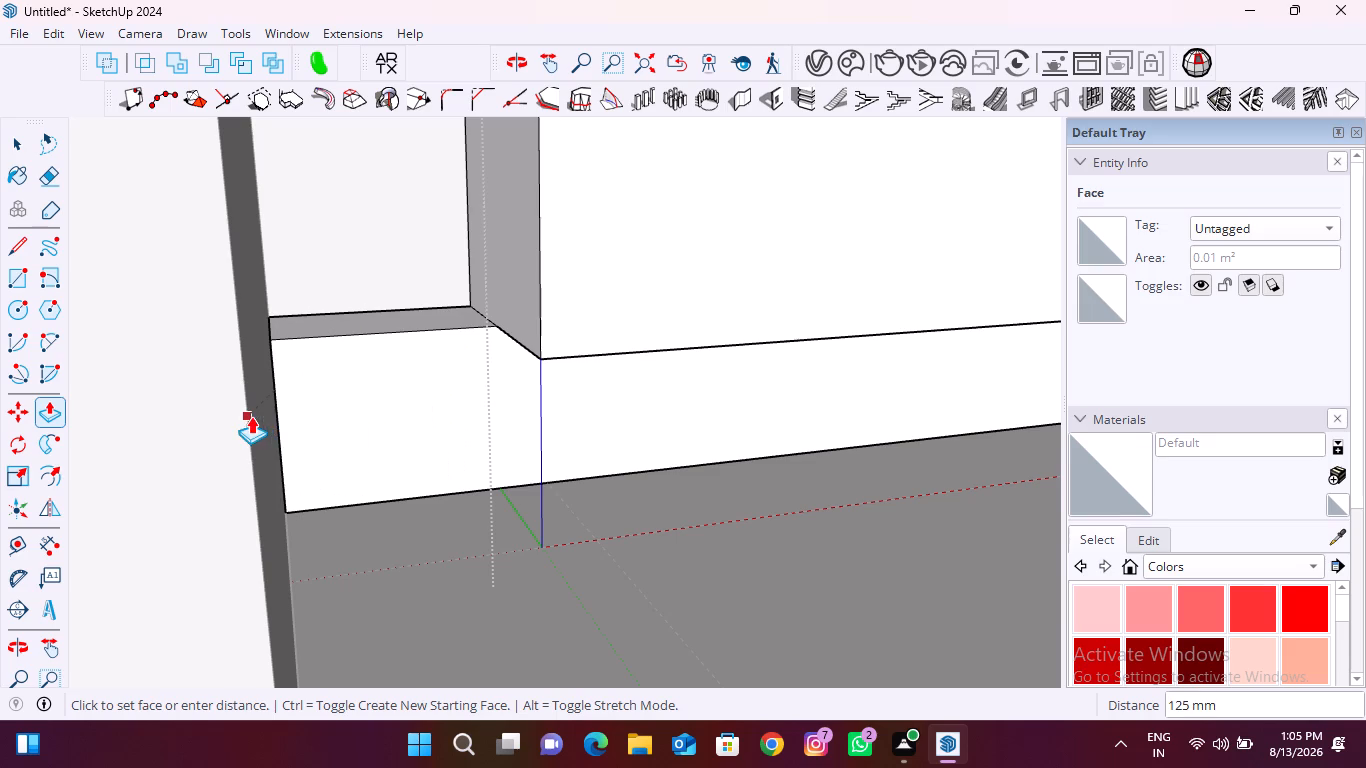
{"action": "left_click", "coordinate": [259, 415]}
Draw a 720 mm vertical line on the cabinet body's exposed end, along the wall corner from its bottom edge to its top.
{"action": "scroll", "coordinate": [303, 442], "scroll_direction": "down", "scroll_amount": 7}
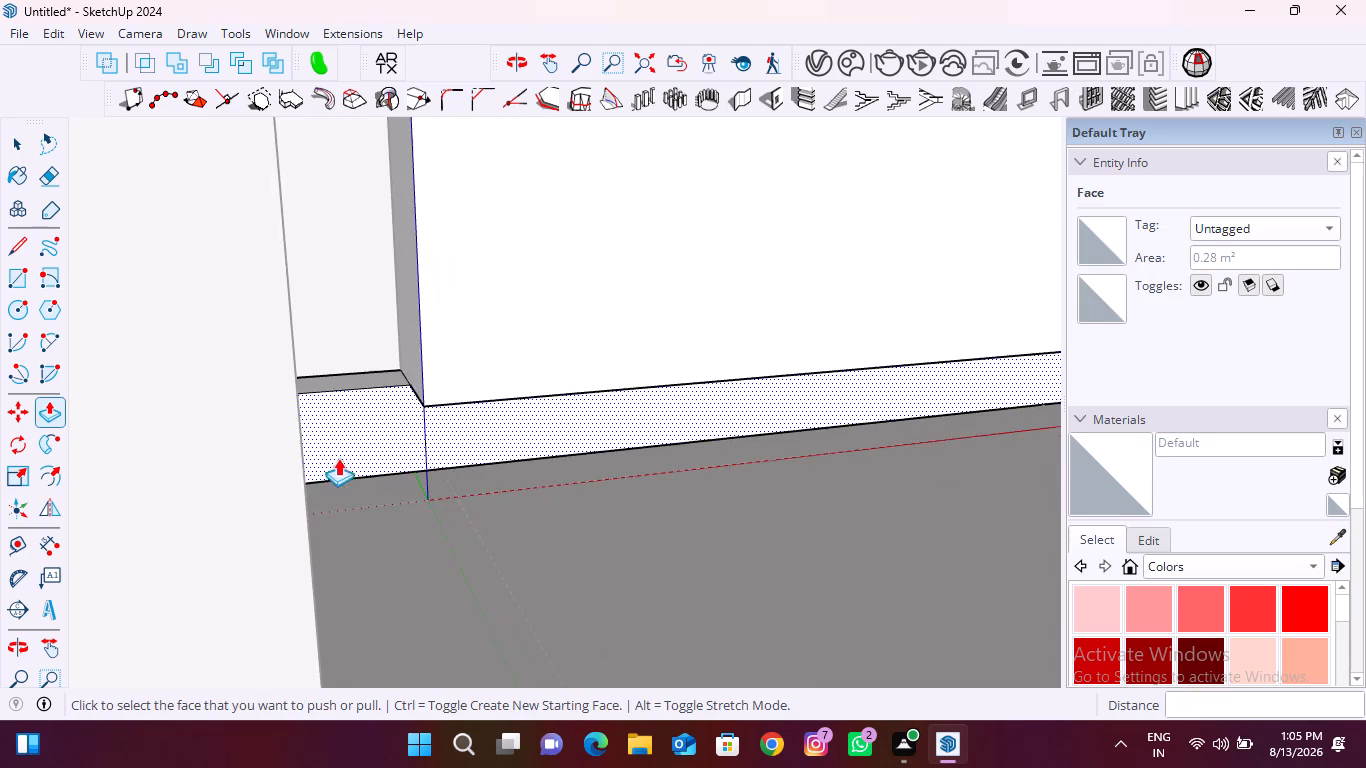
{"action": "scroll", "coordinate": [354, 446], "scroll_direction": "down", "scroll_amount": 4}
{"action": "middle_click_drag", "start_coordinate": [370, 391], "coordinate": [409, 441]}
{"action": "scroll", "coordinate": [437, 518], "scroll_direction": "down", "scroll_amount": 7}
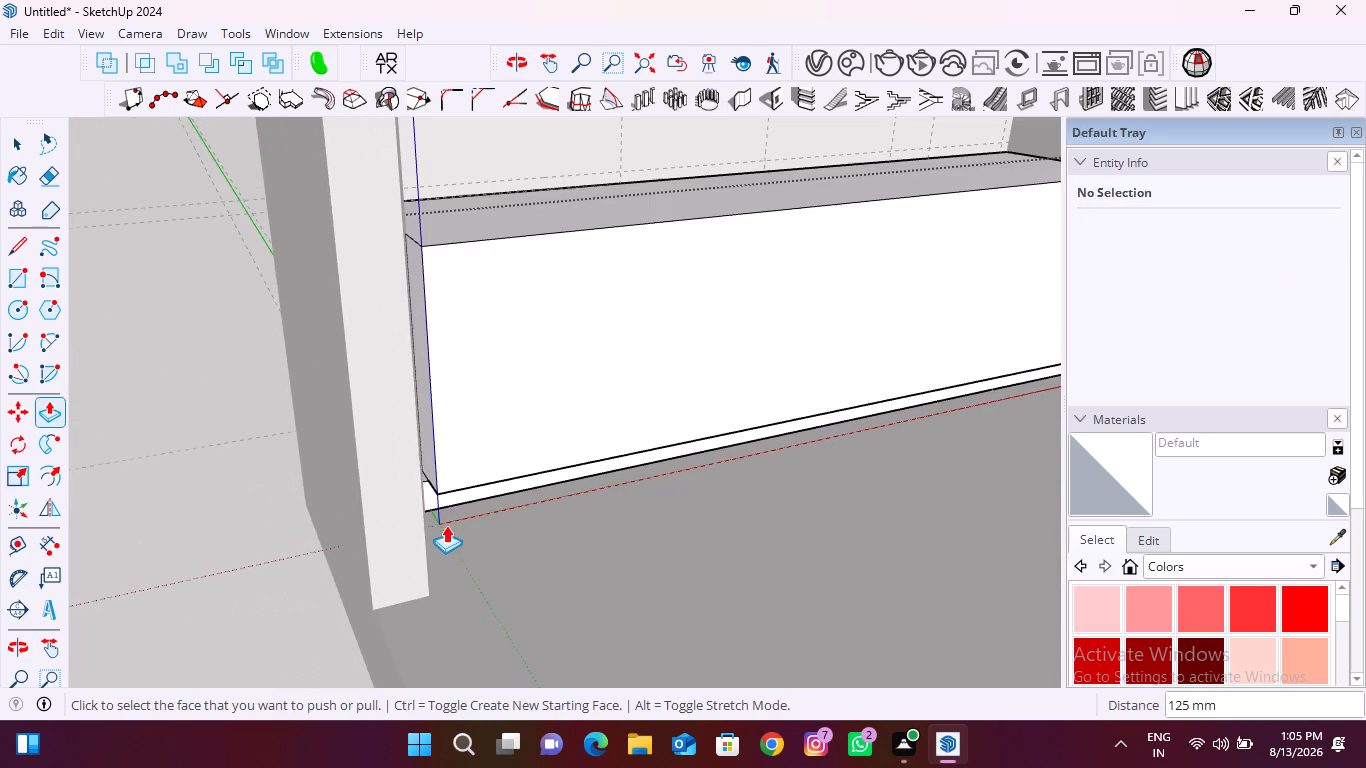
{"action": "middle_click_drag", "start_coordinate": [418, 416], "coordinate": [407, 475]}
{"action": "scroll", "coordinate": [412, 414], "scroll_direction": "up", "scroll_amount": 8}
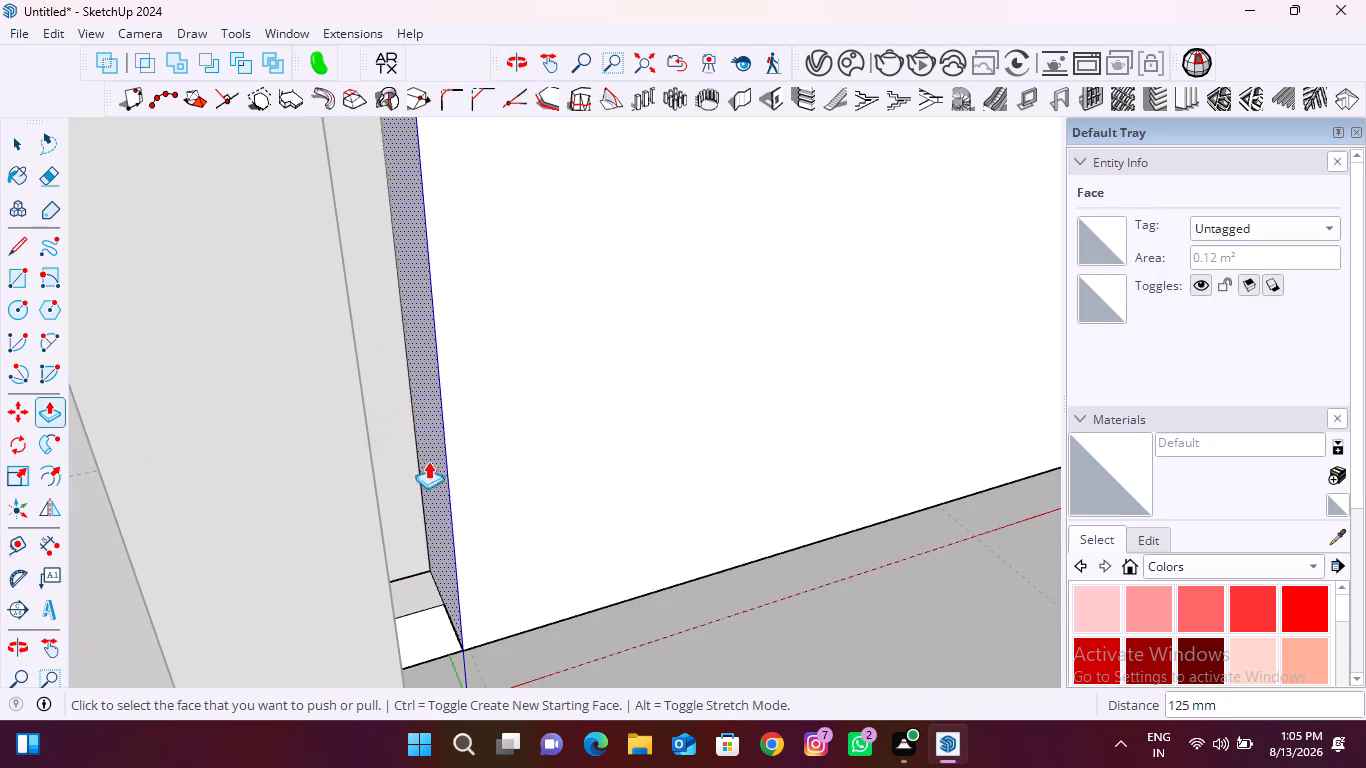
{"action": "scroll", "coordinate": [433, 476], "scroll_direction": "down", "scroll_amount": 4}
{"action": "middle_click_drag", "start_coordinate": [435, 528], "coordinate": [434, 475]}
{"action": "scroll", "coordinate": [426, 423], "scroll_direction": "up", "scroll_amount": 3}
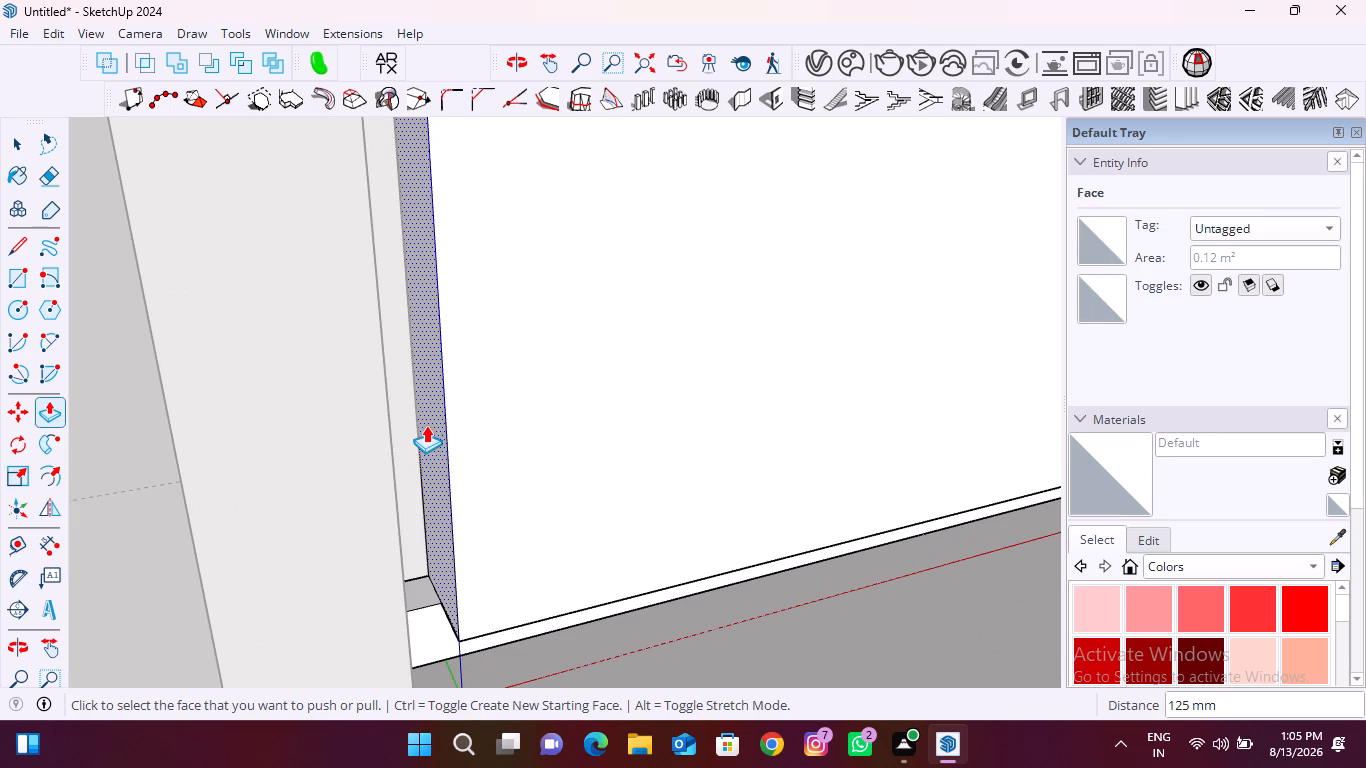
{"action": "key", "text": "l"}
{"action": "scroll", "coordinate": [448, 523], "scroll_direction": "down", "scroll_amount": 2}
{"action": "scroll", "coordinate": [420, 564], "scroll_direction": "up", "scroll_amount": 7}
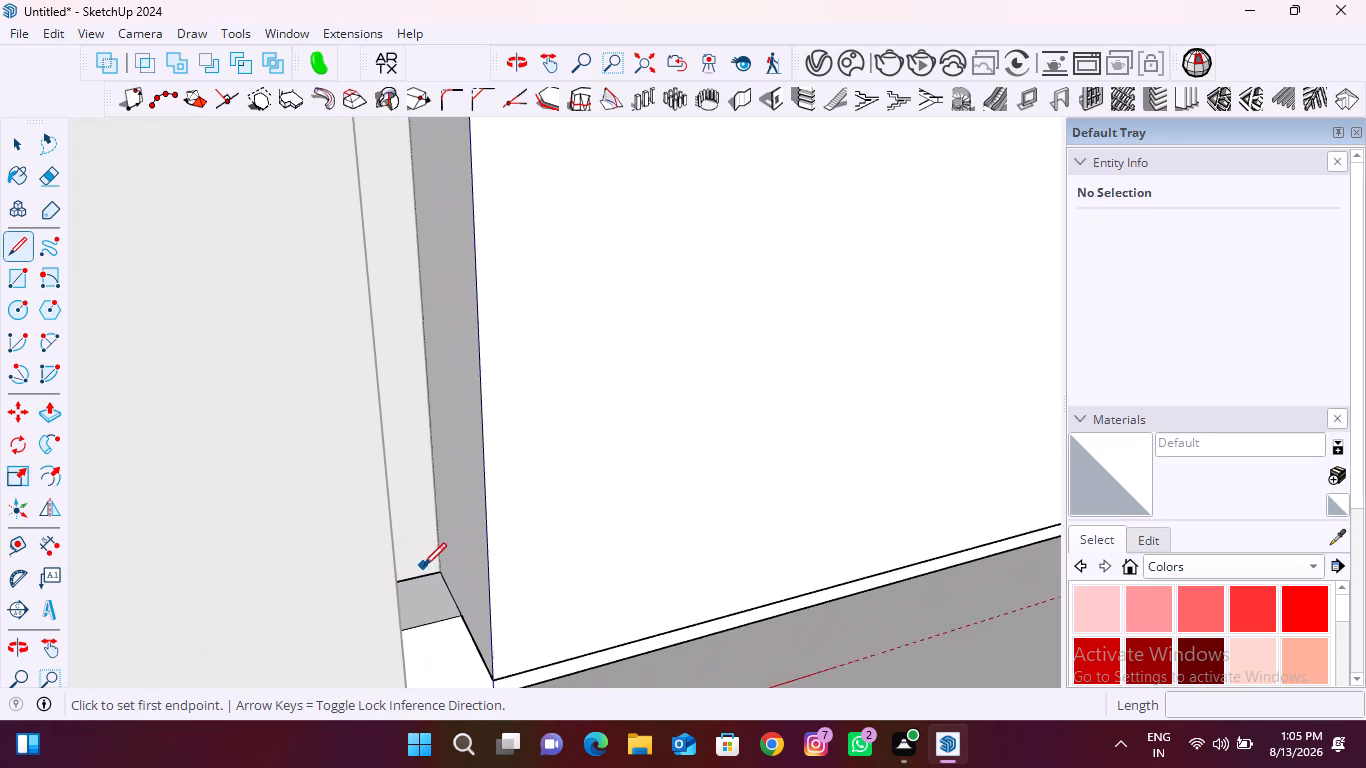
{"action": "left_click", "coordinate": [441, 567]}
{"action": "scroll", "coordinate": [434, 621], "scroll_direction": "down", "scroll_amount": 10}
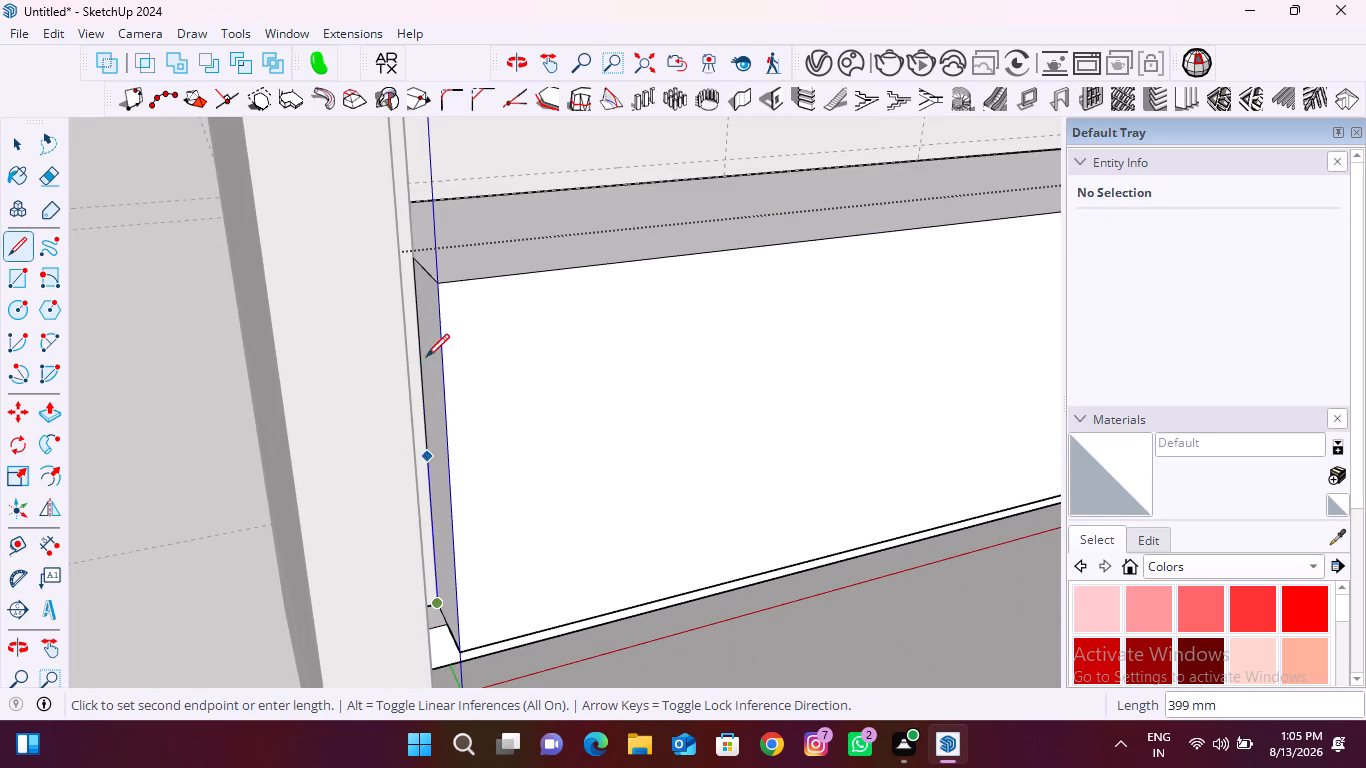
{"action": "scroll", "coordinate": [417, 265], "scroll_direction": "up", "scroll_amount": 14}
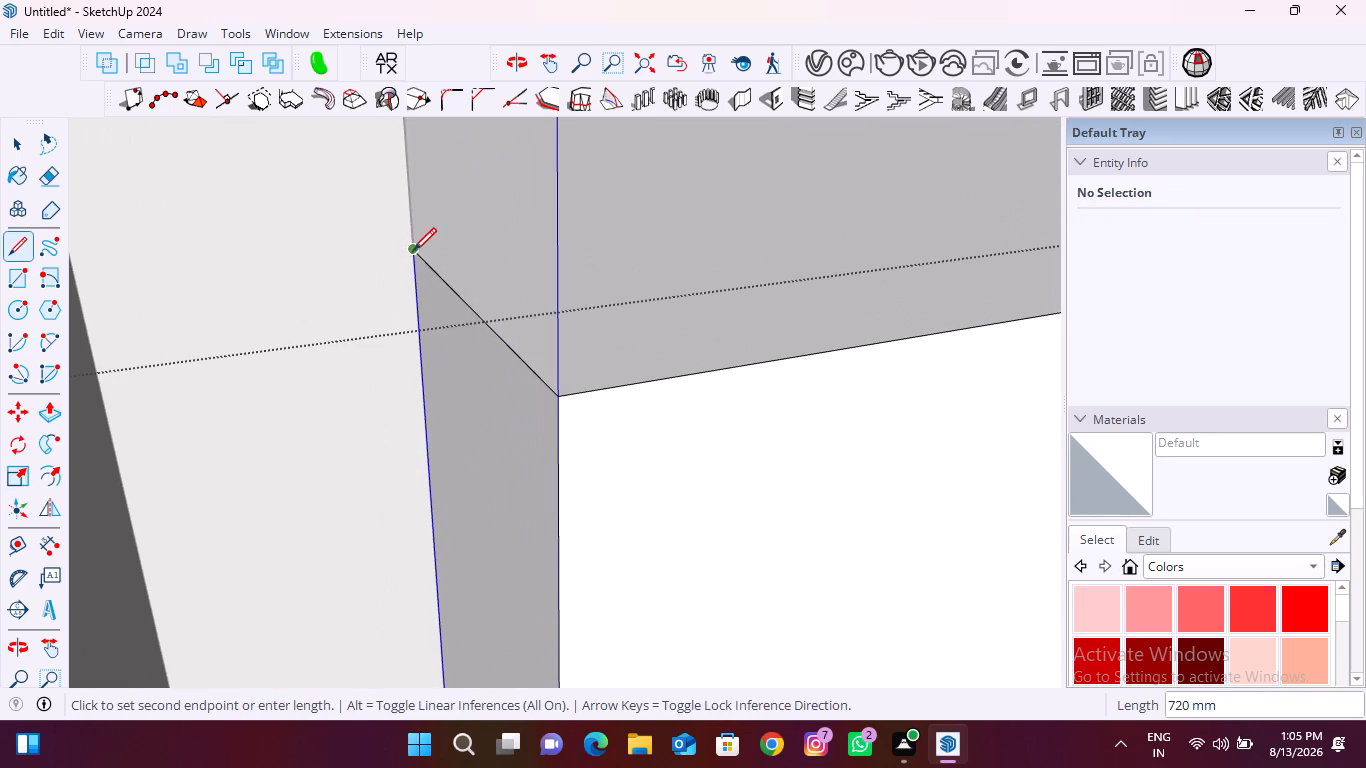
{"action": "left_click", "coordinate": [413, 249]}
Pull the cabinet body's narrow exposed end face out 125 mm to meet the adjoining side wall.
{"action": "key", "text": "p"}
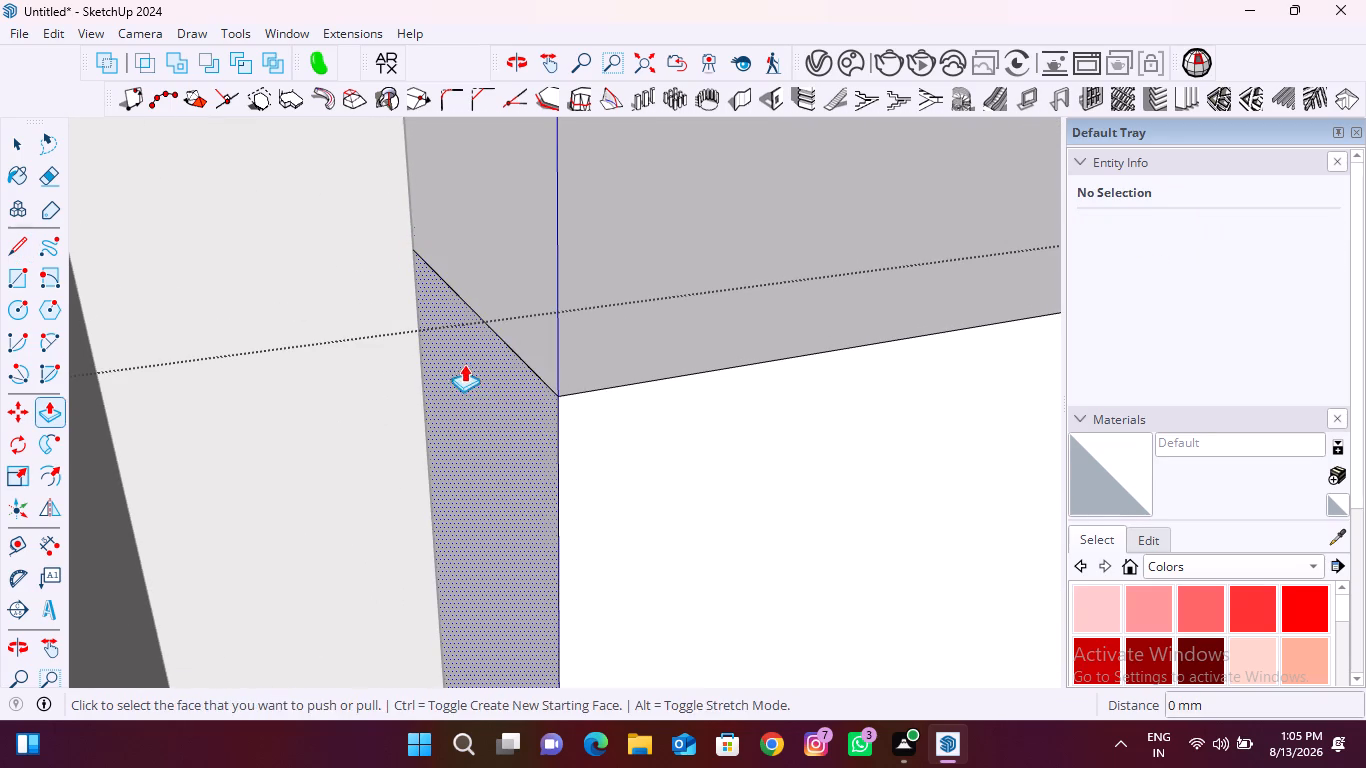
{"action": "left_click", "coordinate": [476, 381]}
{"action": "scroll", "coordinate": [326, 416], "scroll_direction": "down", "scroll_amount": 7}
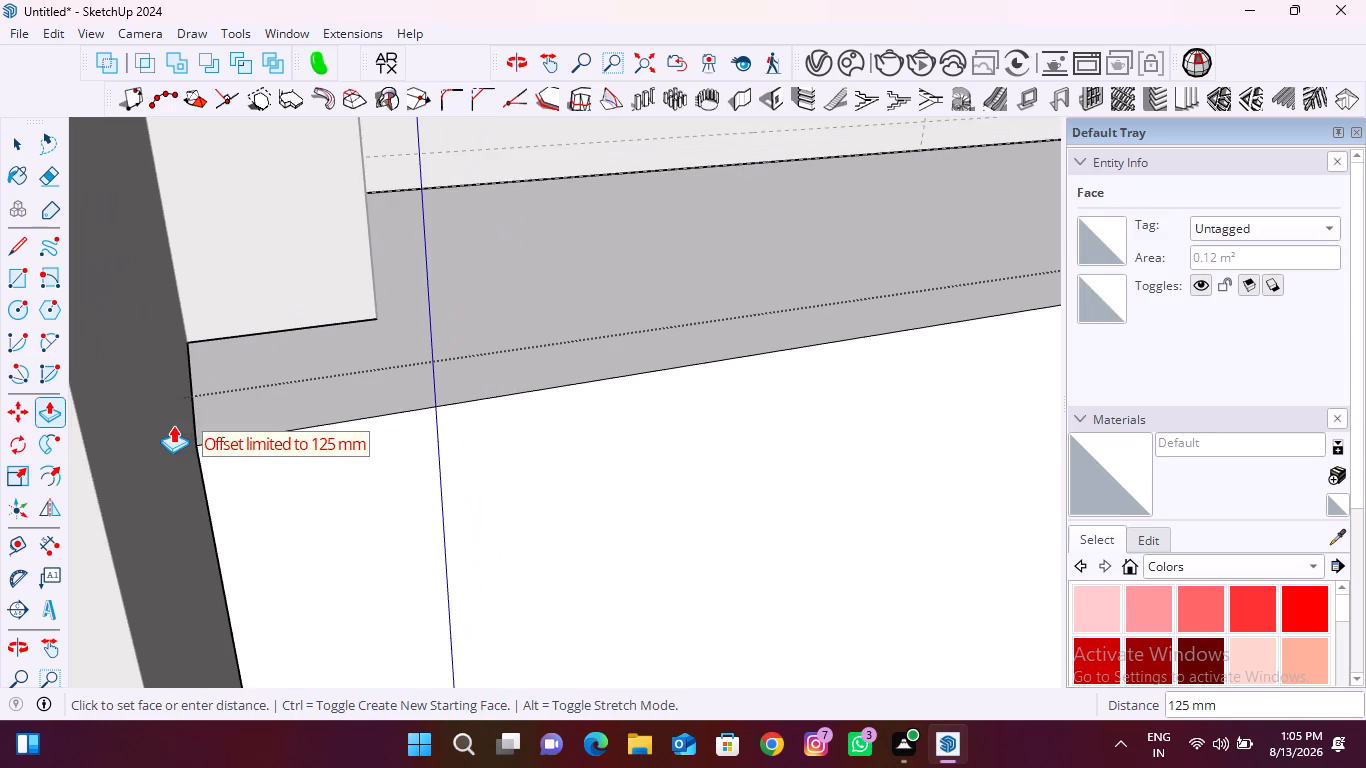
{"action": "left_click", "coordinate": [170, 425]}
Inspect the extended cabinet and the whole room from several sides, closing the cabinet group and reopening it for editing.
{"action": "scroll", "coordinate": [204, 375], "scroll_direction": "down", "scroll_amount": 16}
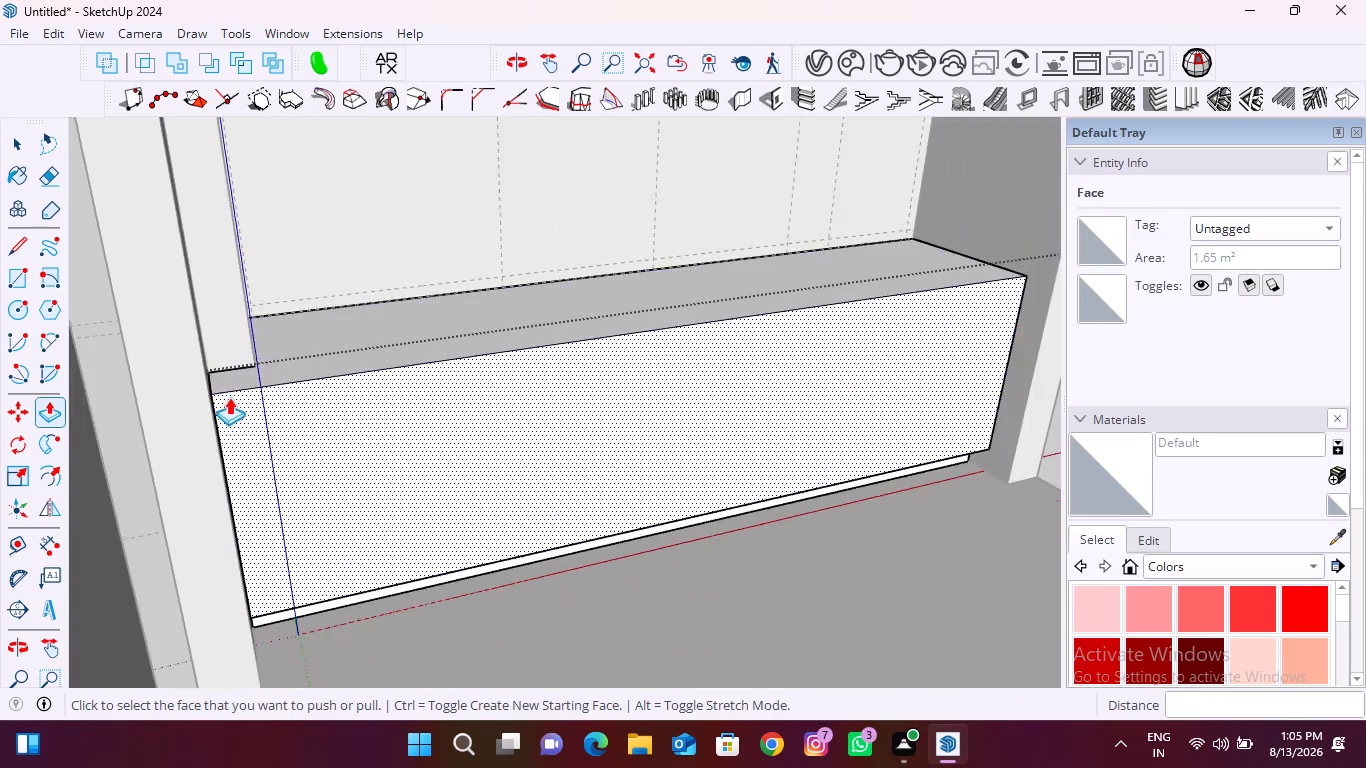
{"action": "scroll", "coordinate": [229, 397], "scroll_direction": "down", "scroll_amount": 4}
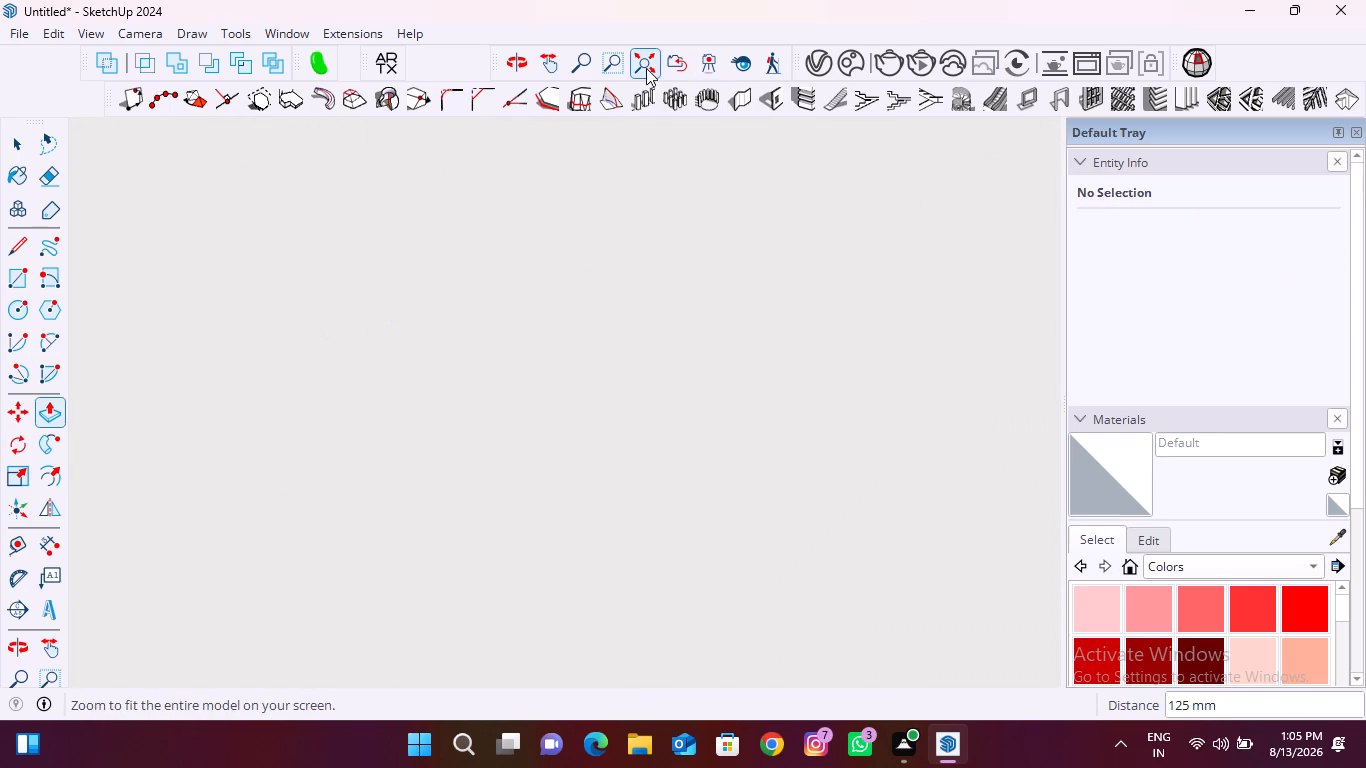
{"action": "left_click", "coordinate": [647, 68]}
{"action": "middle_click_drag", "start_coordinate": [398, 295], "coordinate": [255, 506]}
{"action": "scroll", "coordinate": [373, 280], "scroll_direction": "up", "scroll_amount": 12}
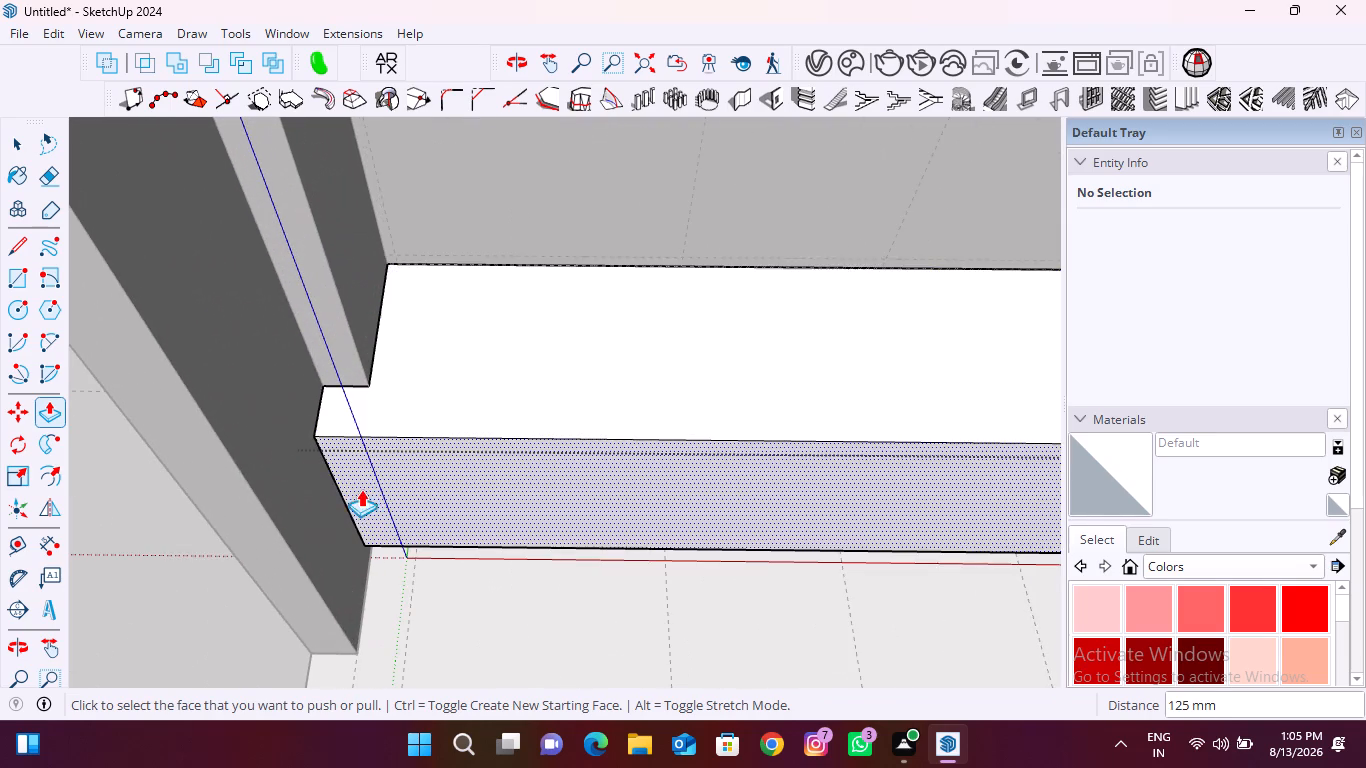
{"action": "middle_click_drag", "start_coordinate": [360, 491], "coordinate": [309, 294]}
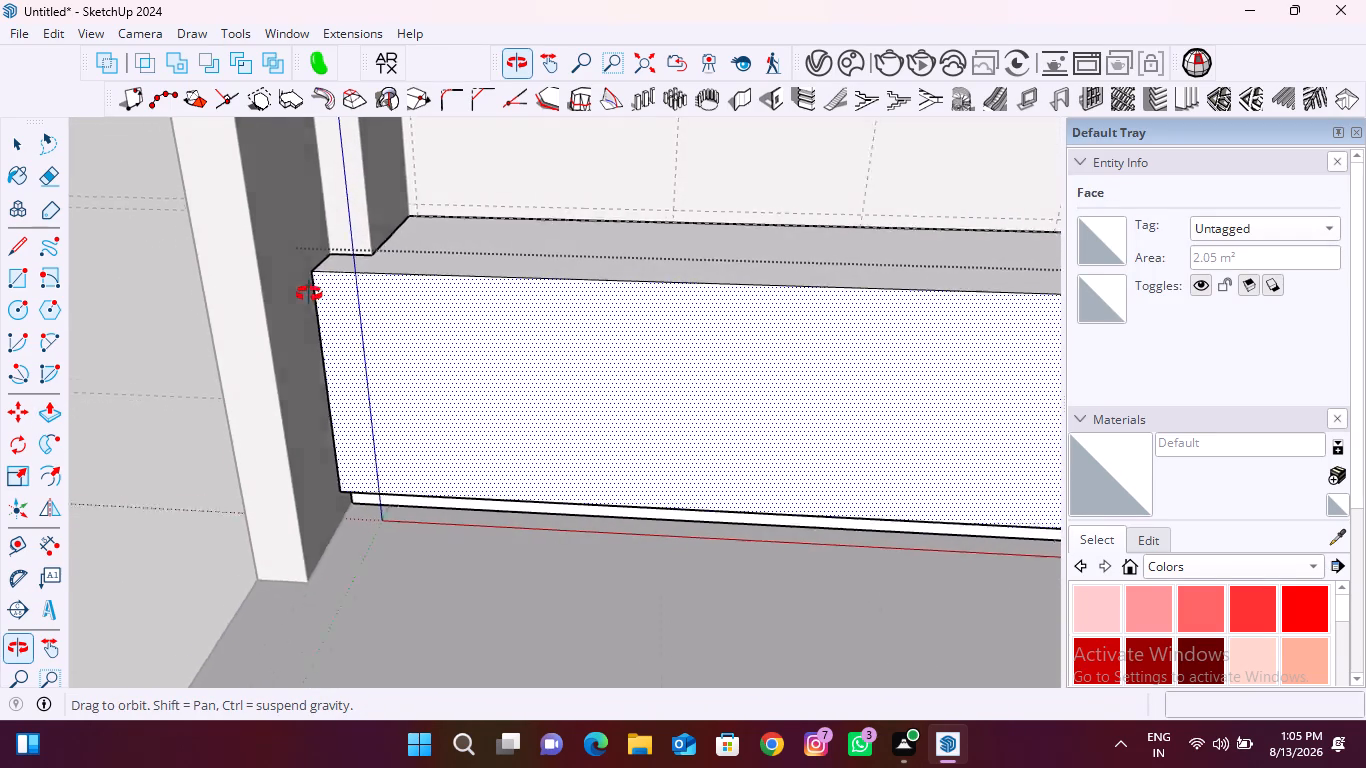
{"action": "middle_click_drag", "start_coordinate": [309, 294], "coordinate": [261, 410]}
{"action": "scroll", "coordinate": [349, 359], "scroll_direction": "down", "scroll_amount": 11}
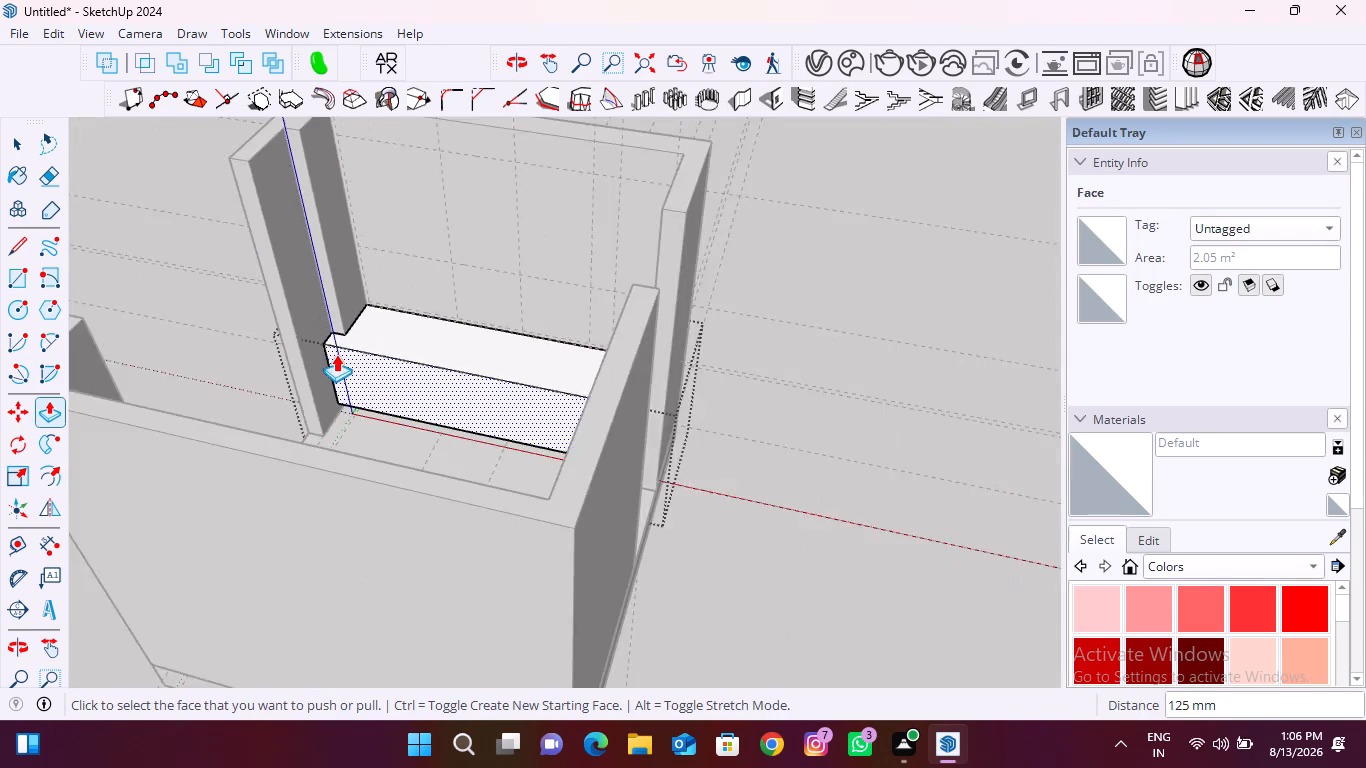
{"action": "scroll", "coordinate": [336, 354], "scroll_direction": "down", "scroll_amount": 11}
{"action": "middle_click_drag", "start_coordinate": [470, 411], "coordinate": [345, 319]}
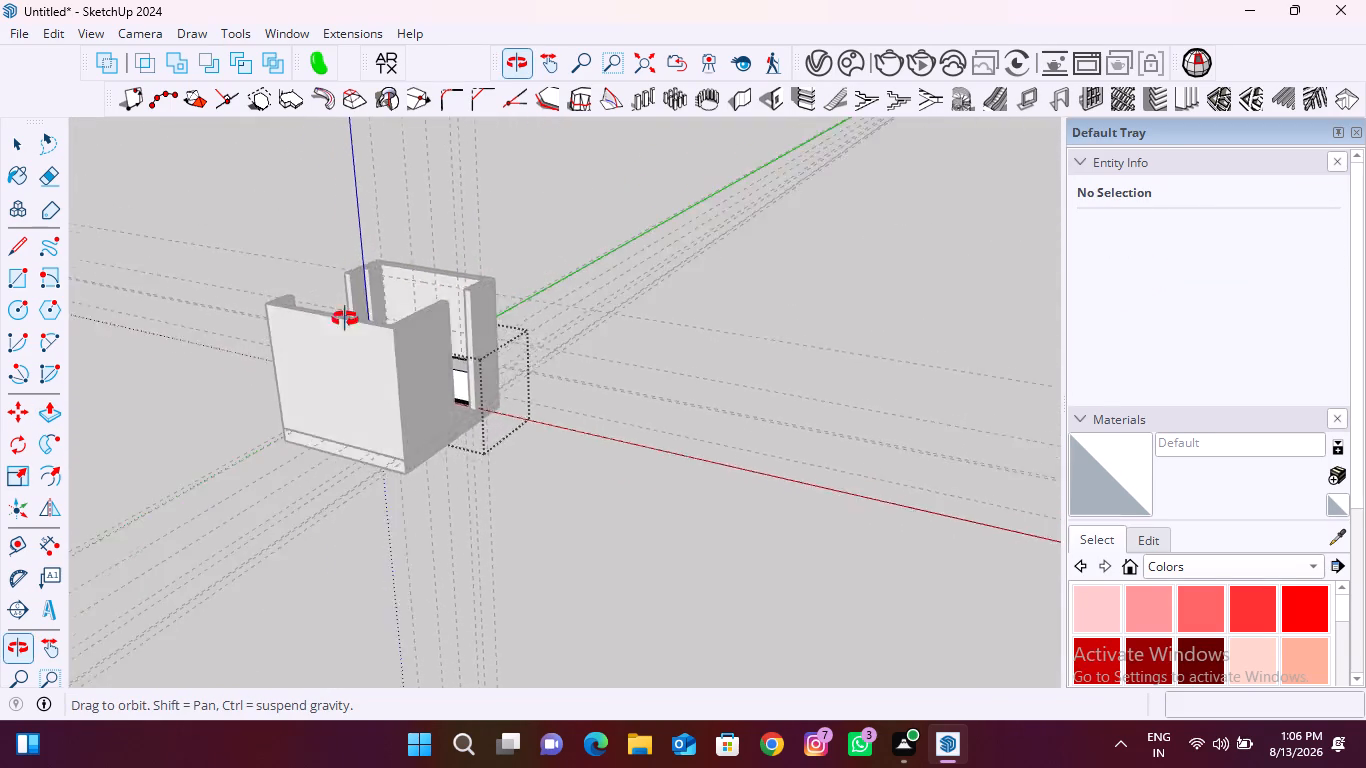
{"action": "middle_click_drag", "start_coordinate": [345, 319], "coordinate": [323, 345]}
{"action": "middle_click_drag", "start_coordinate": [744, 400], "coordinate": [315, 381]}
{"action": "middle_click_drag", "start_coordinate": [845, 357], "coordinate": [526, 355]}
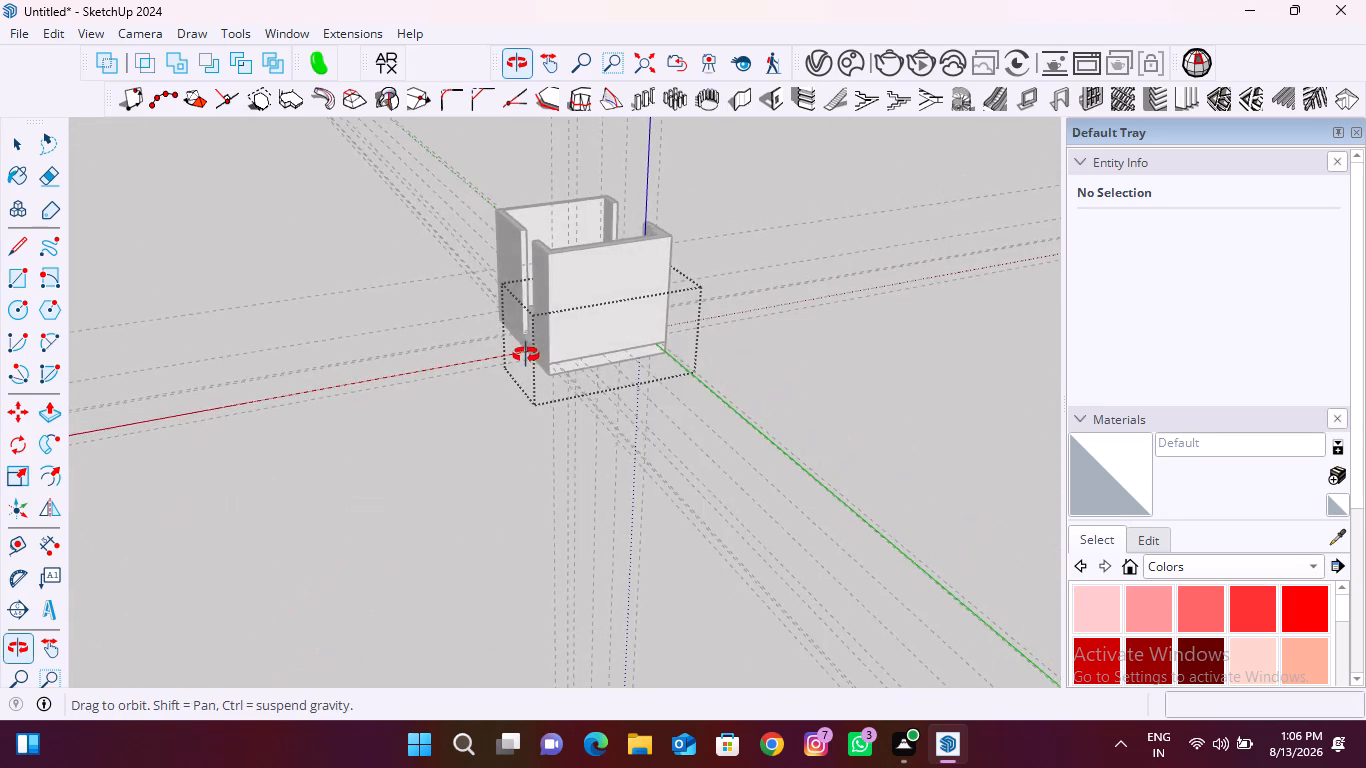
{"action": "middle_click_drag", "start_coordinate": [526, 355], "coordinate": [971, 339]}
{"action": "middle_click_drag", "start_coordinate": [548, 358], "coordinate": [1026, 364]}
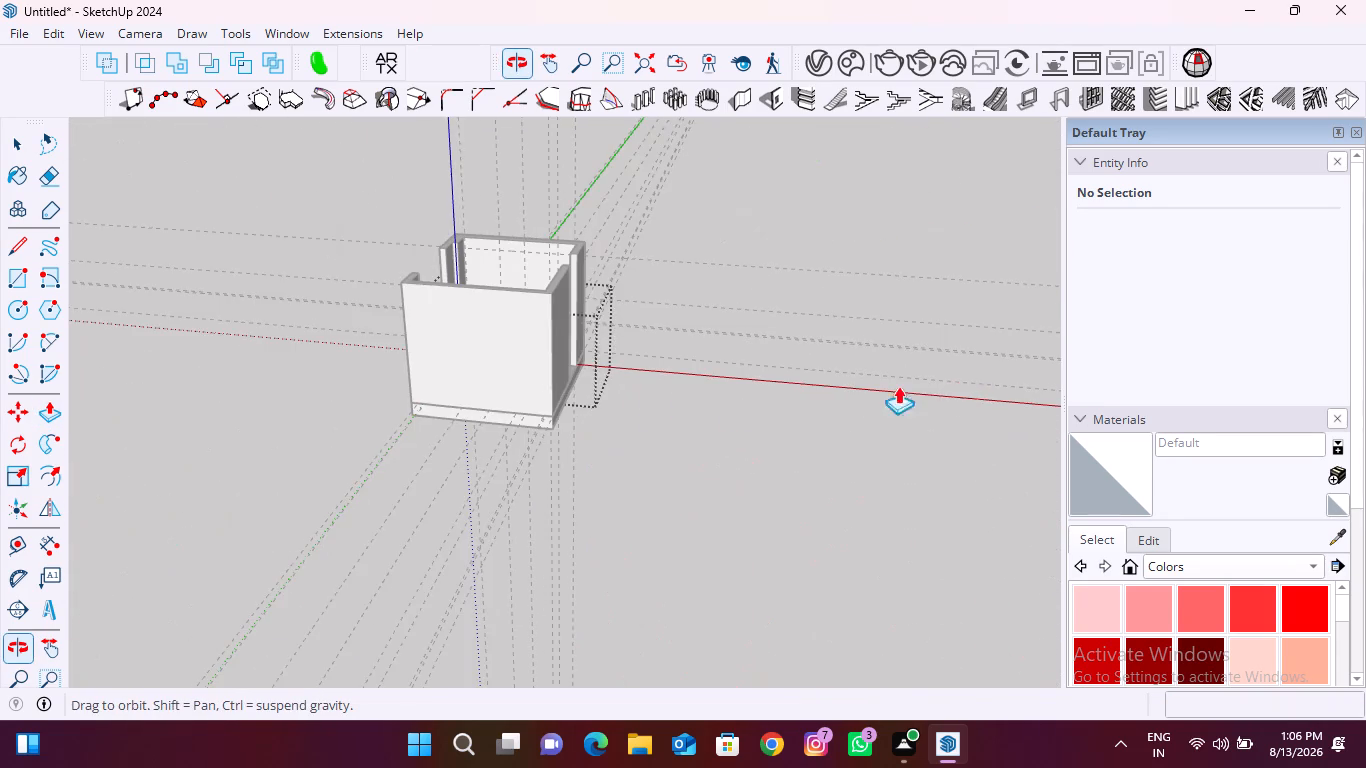
{"action": "scroll", "coordinate": [526, 255], "scroll_direction": "up", "scroll_amount": 3}
{"action": "middle_click_drag", "start_coordinate": [520, 270], "coordinate": [603, 412]}
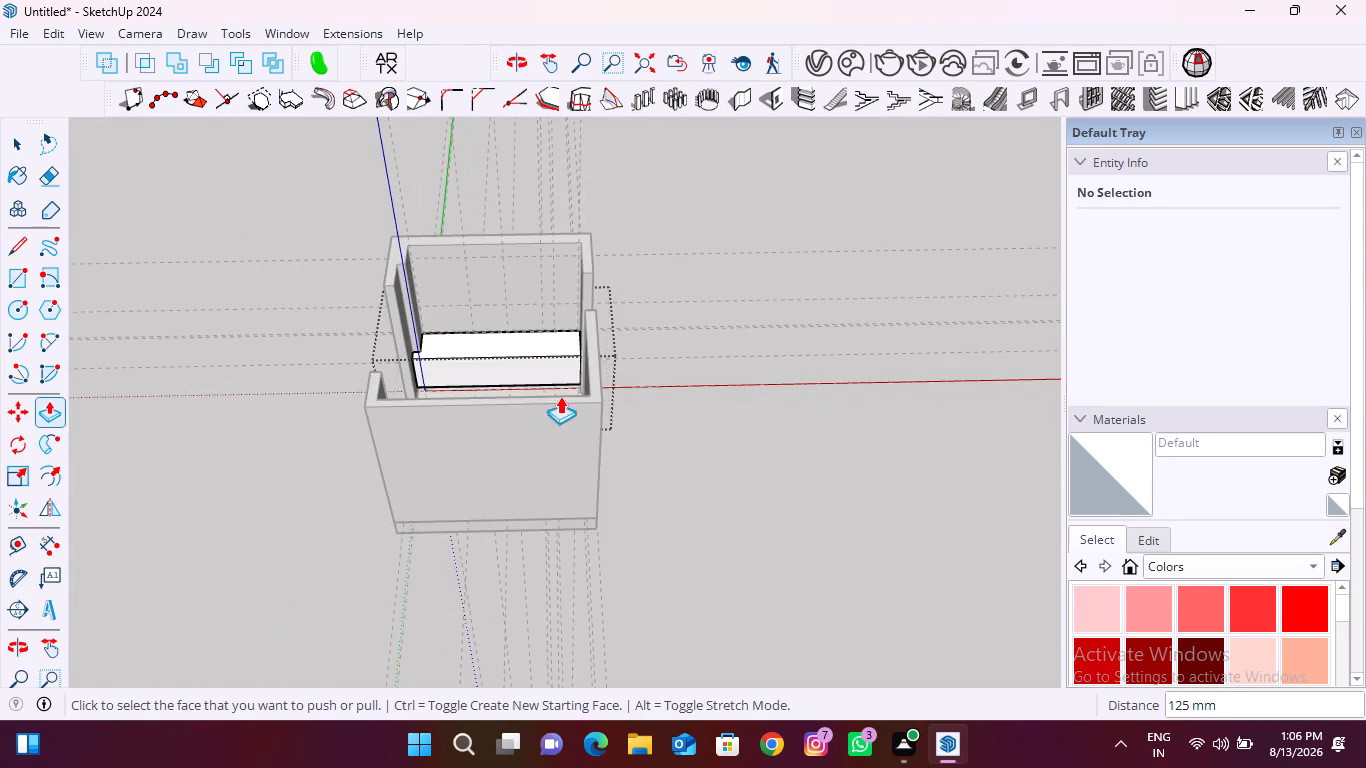
{"action": "scroll", "coordinate": [434, 314], "scroll_direction": "up", "scroll_amount": 9}
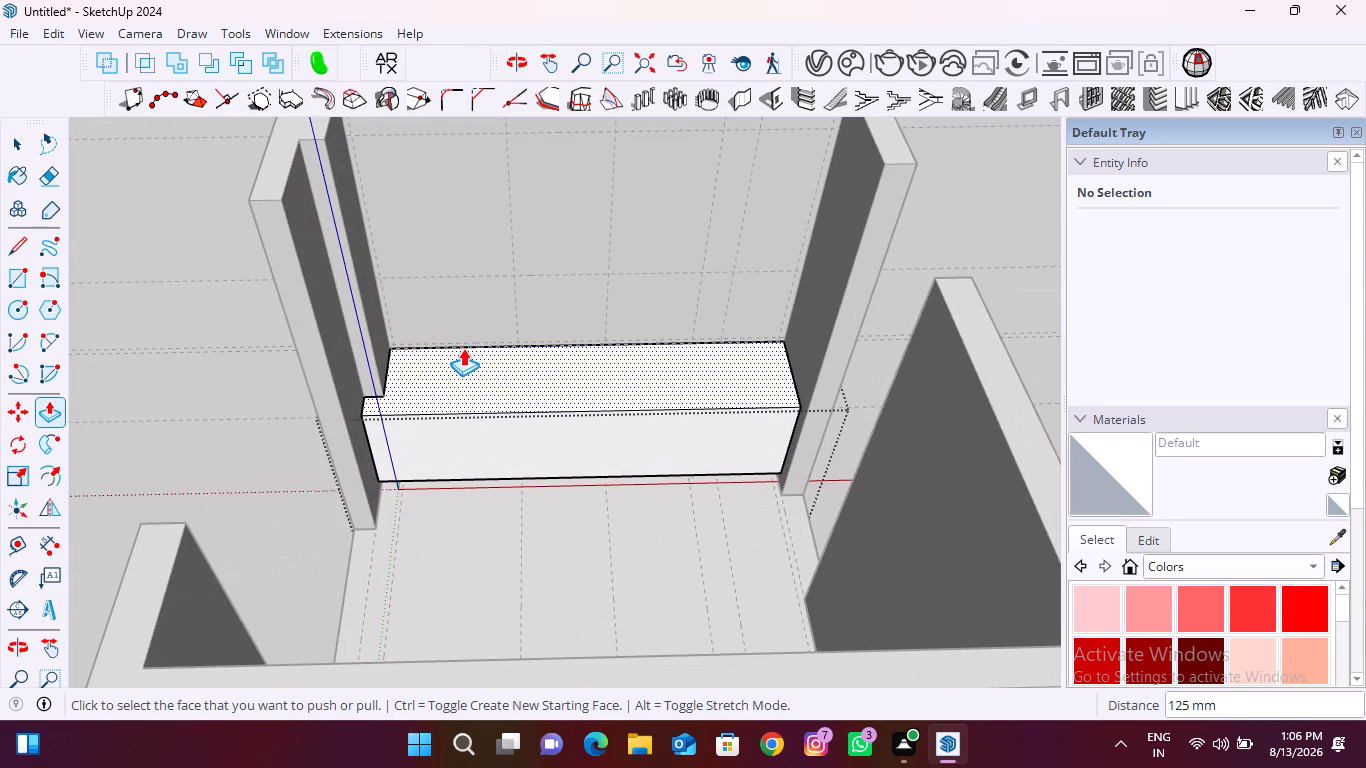
{"action": "key", "text": "space"}
{"action": "key", "text": "space"}
{"action": "scroll", "coordinate": [434, 343], "scroll_direction": "down", "scroll_amount": 6}
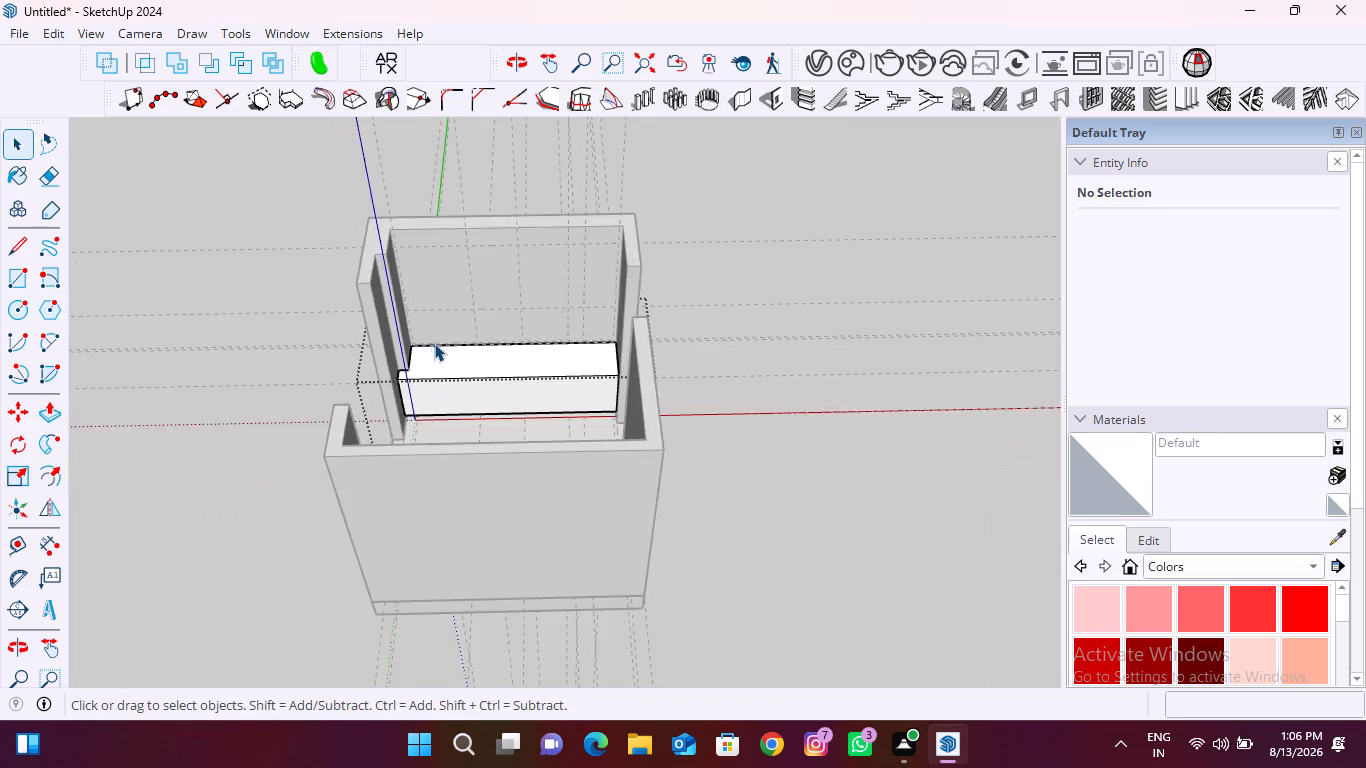
{"action": "scroll", "coordinate": [434, 343], "scroll_direction": "down", "scroll_amount": 3}
{"action": "left_click", "coordinate": [689, 469]}
{"action": "scroll", "coordinate": [501, 450], "scroll_direction": "down", "scroll_amount": 3}
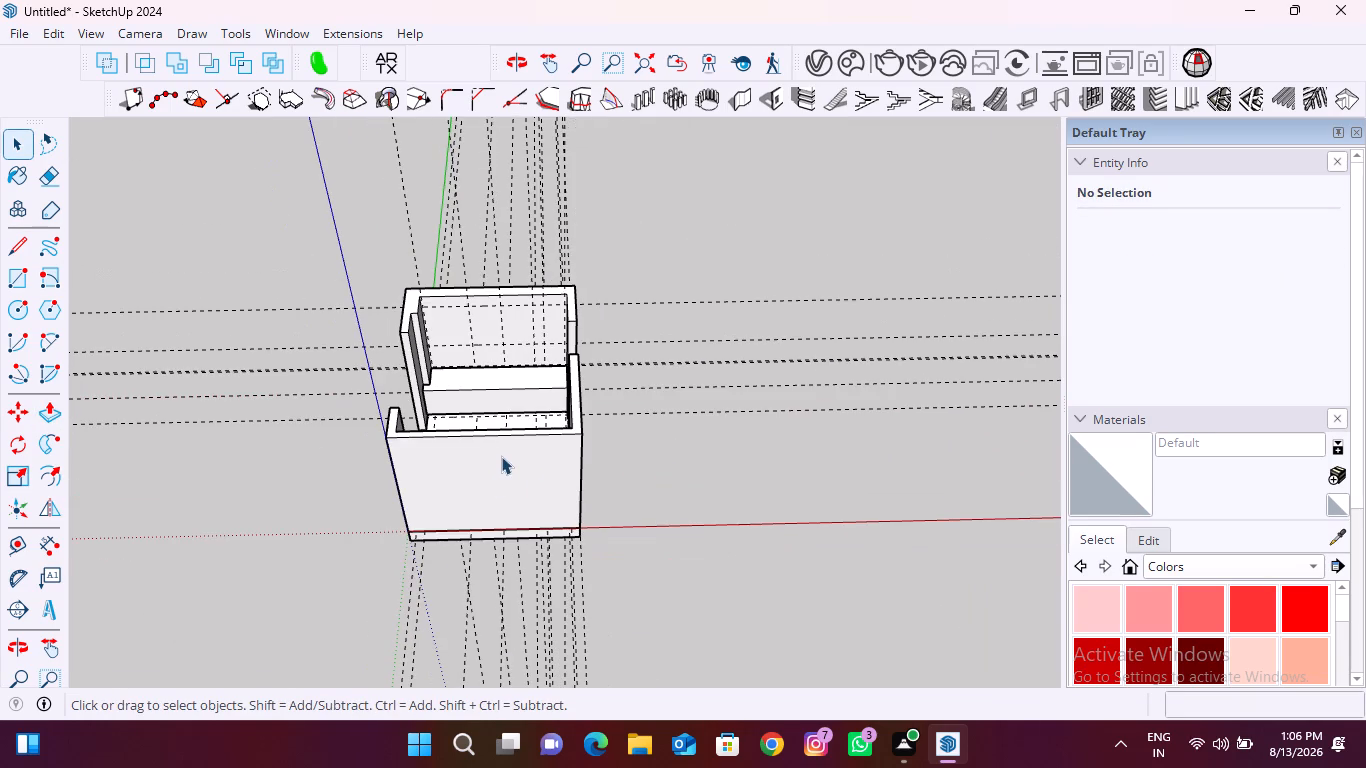
{"action": "scroll", "coordinate": [431, 505], "scroll_direction": "up", "scroll_amount": 3}
{"action": "scroll", "coordinate": [446, 355], "scroll_direction": "up", "scroll_amount": 4}
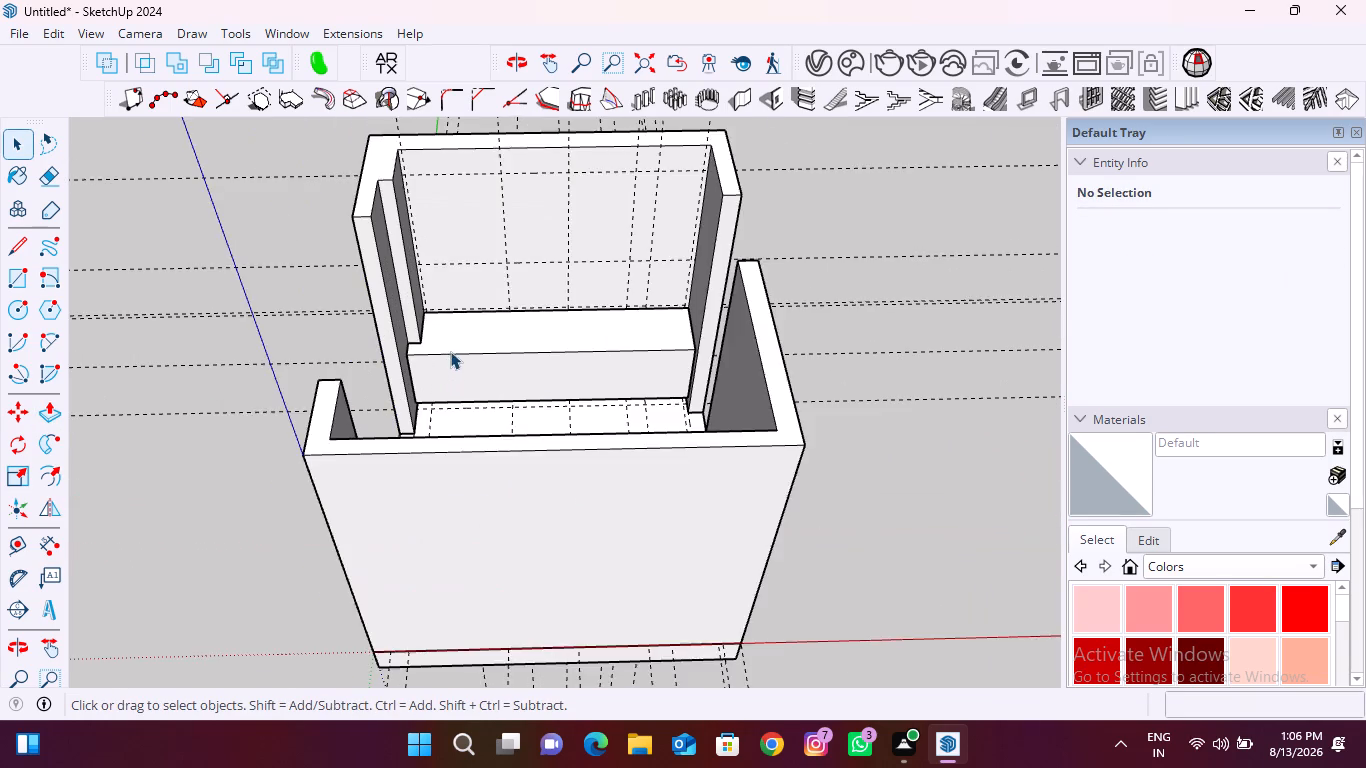
{"action": "scroll", "coordinate": [450, 351], "scroll_direction": "up", "scroll_amount": 5}
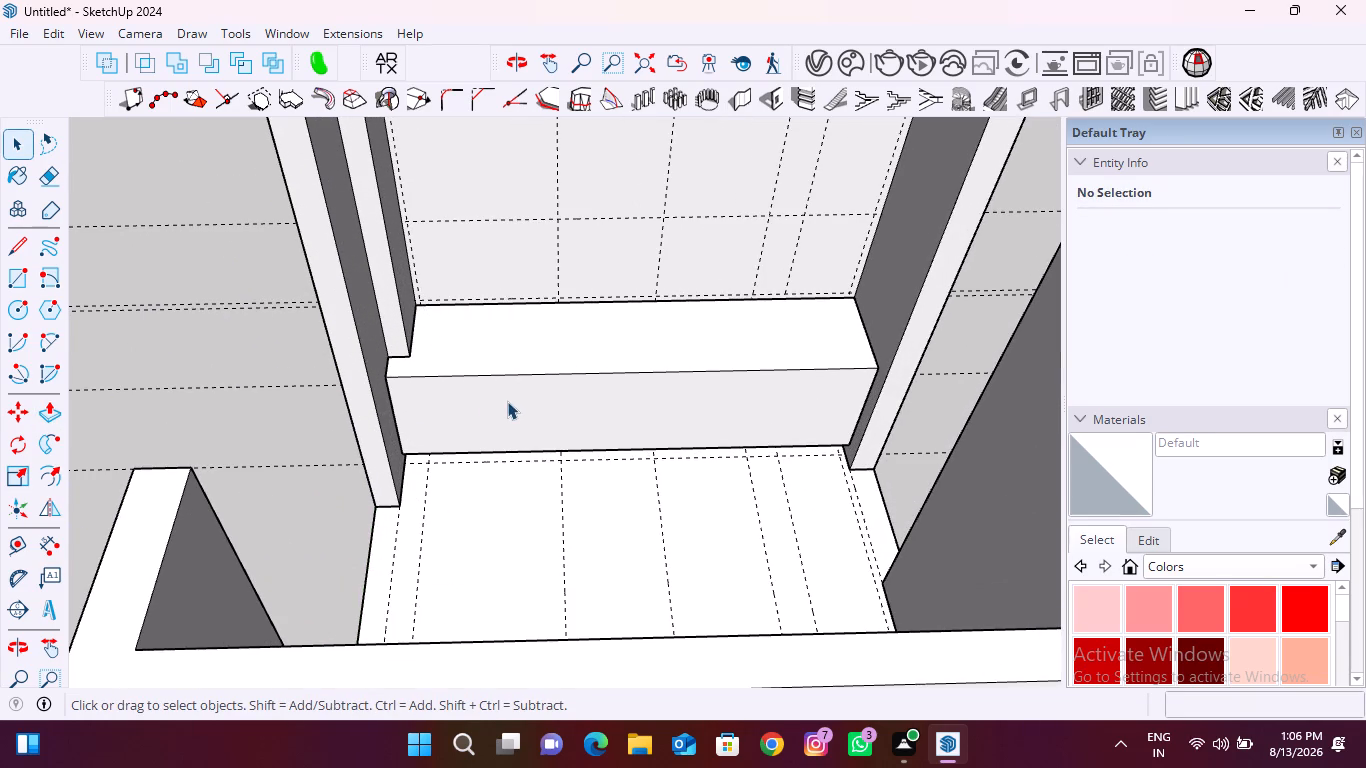
{"action": "double_click", "coordinate": [507, 401]}
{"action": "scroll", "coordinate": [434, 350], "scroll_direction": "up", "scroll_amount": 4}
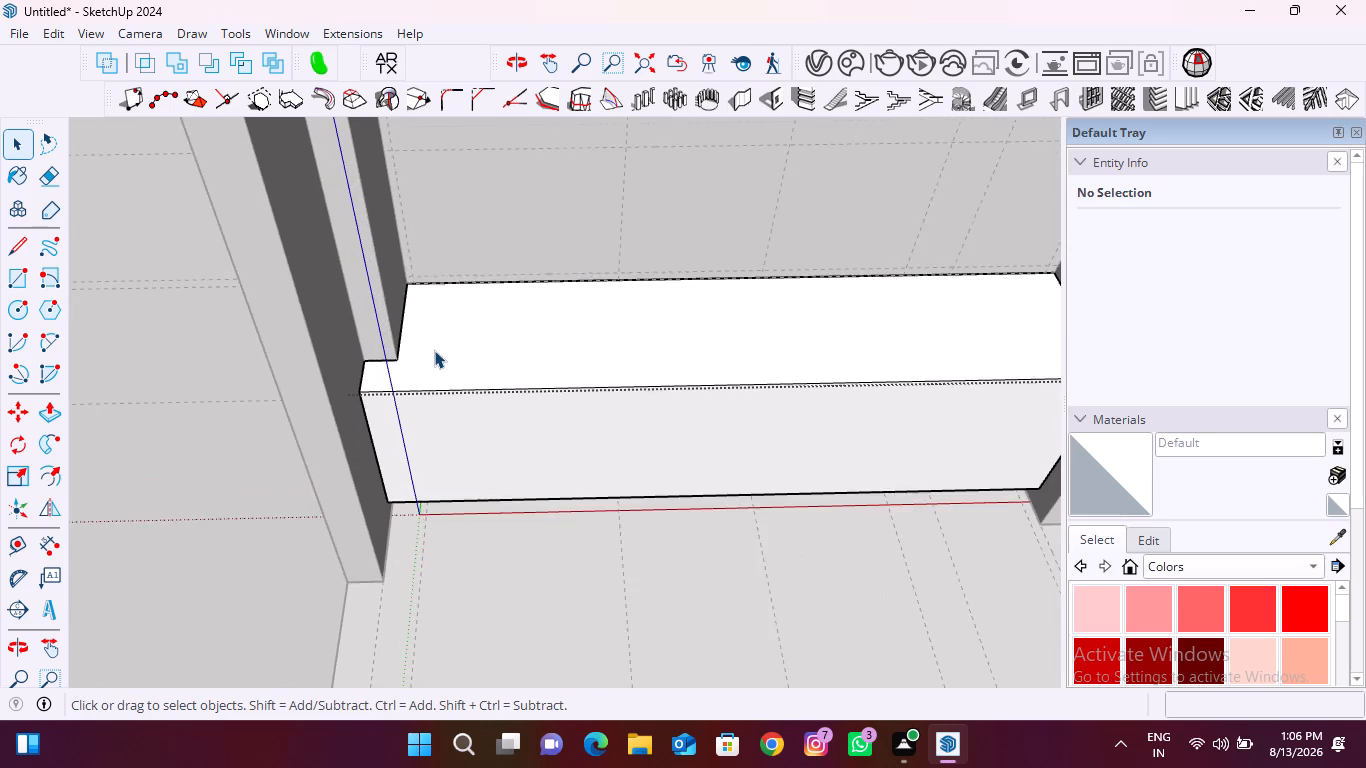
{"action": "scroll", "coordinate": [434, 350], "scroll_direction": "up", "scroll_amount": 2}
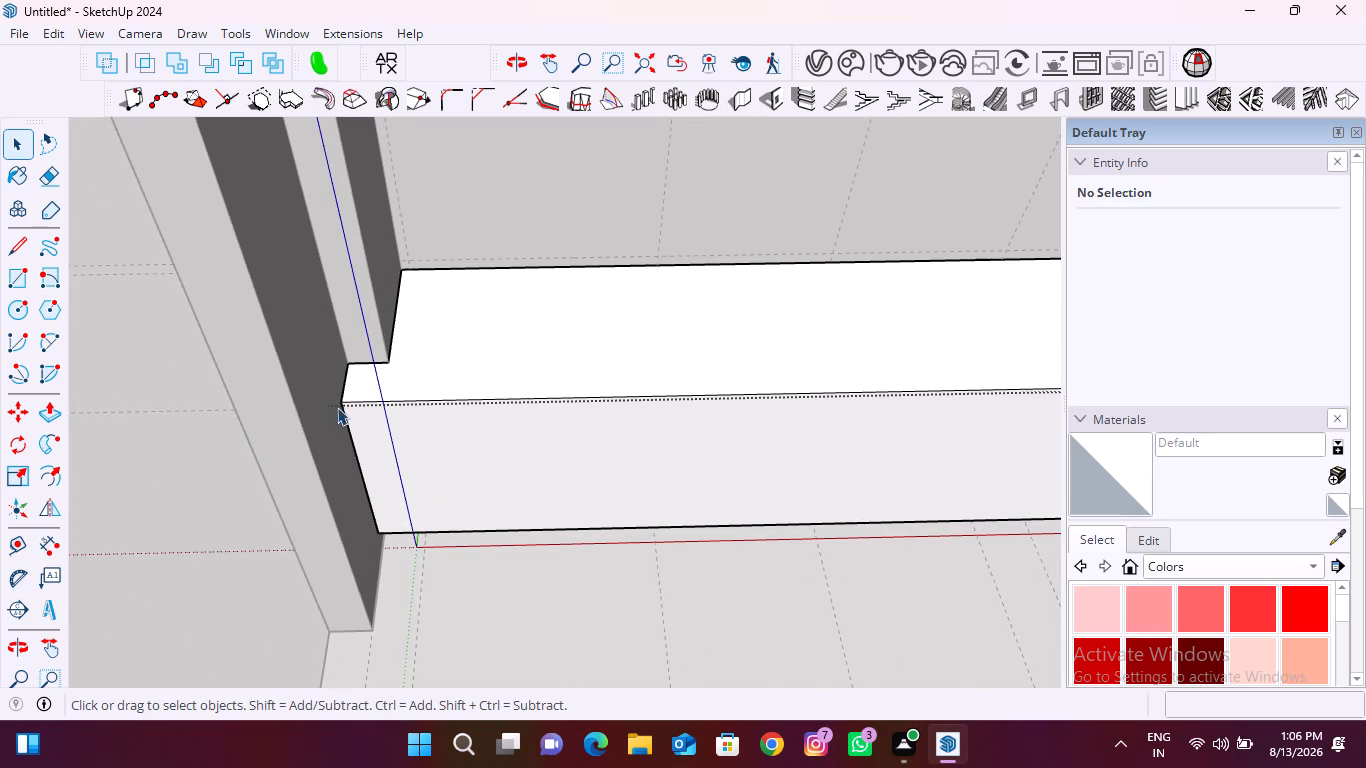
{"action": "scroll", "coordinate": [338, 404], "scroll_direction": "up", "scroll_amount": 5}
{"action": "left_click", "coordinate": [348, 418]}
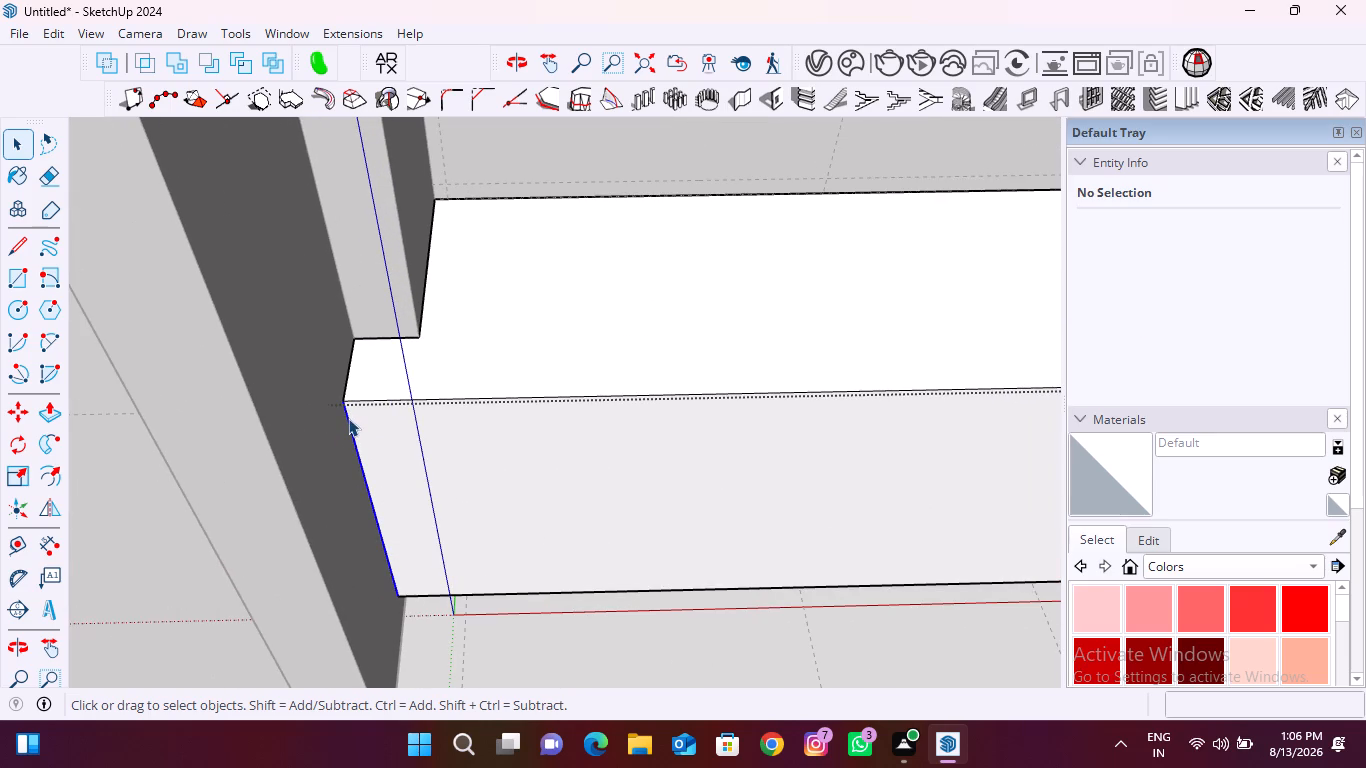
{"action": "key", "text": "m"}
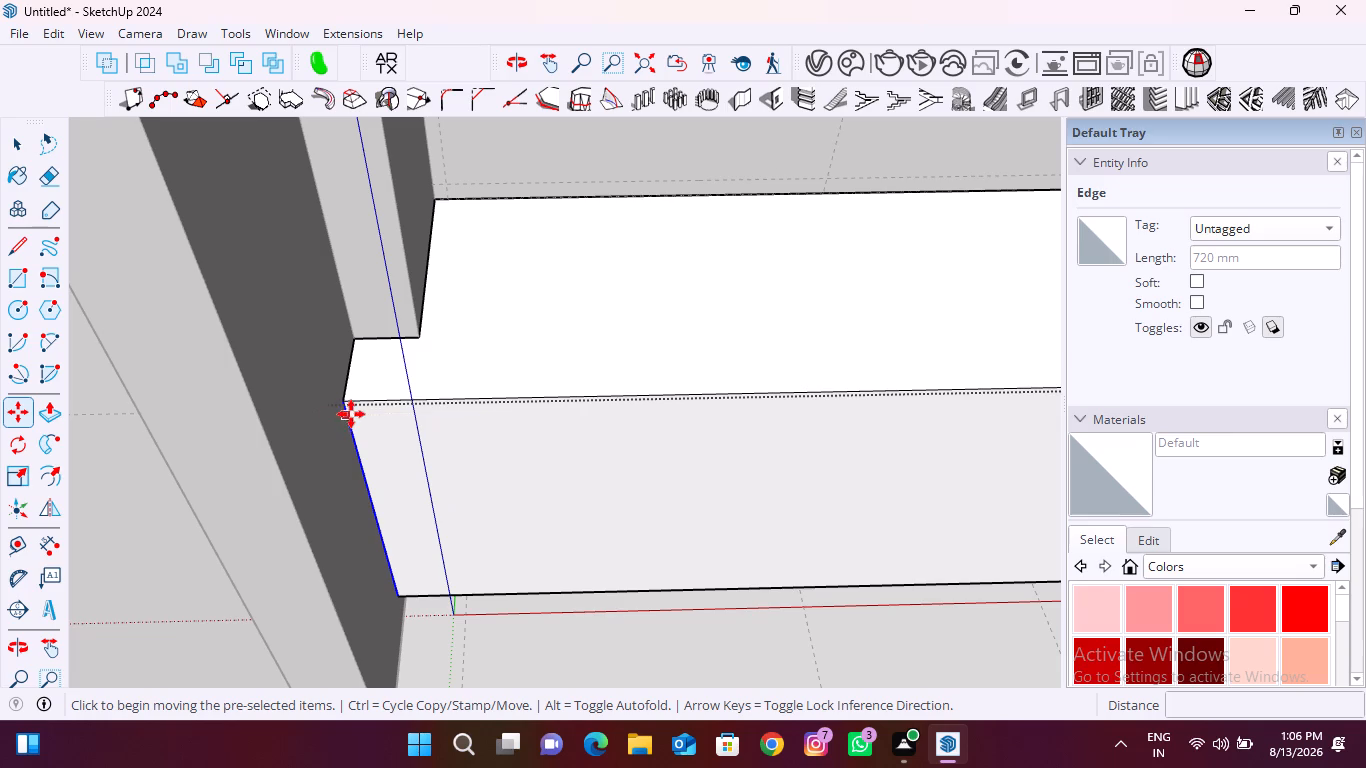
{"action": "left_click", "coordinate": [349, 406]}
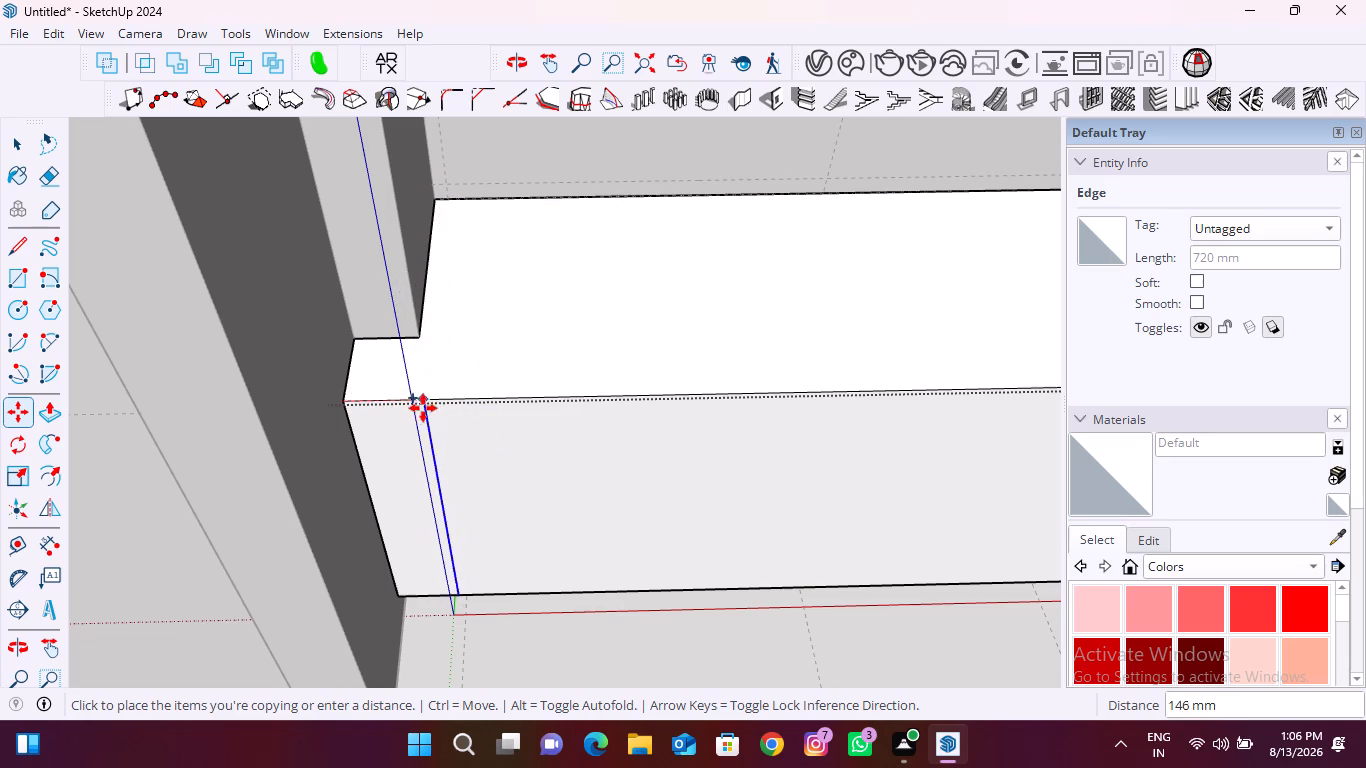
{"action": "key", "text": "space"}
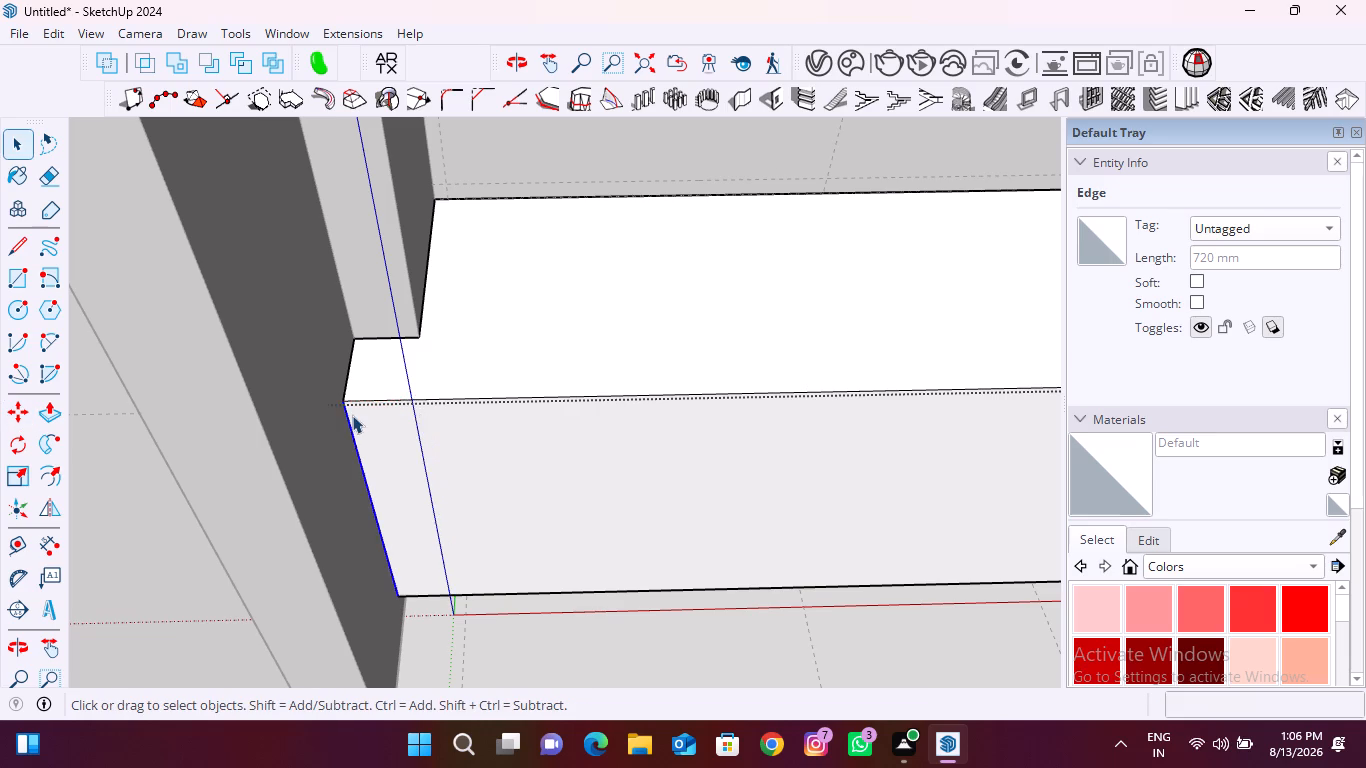
Place a vertical guide on the cabinet front, 155 mm in from the end edge at the notched wall side.
{"action": "scroll", "coordinate": [352, 415], "scroll_direction": "down", "scroll_amount": 10}
{"action": "middle_click_drag", "start_coordinate": [431, 445], "coordinate": [417, 371]}
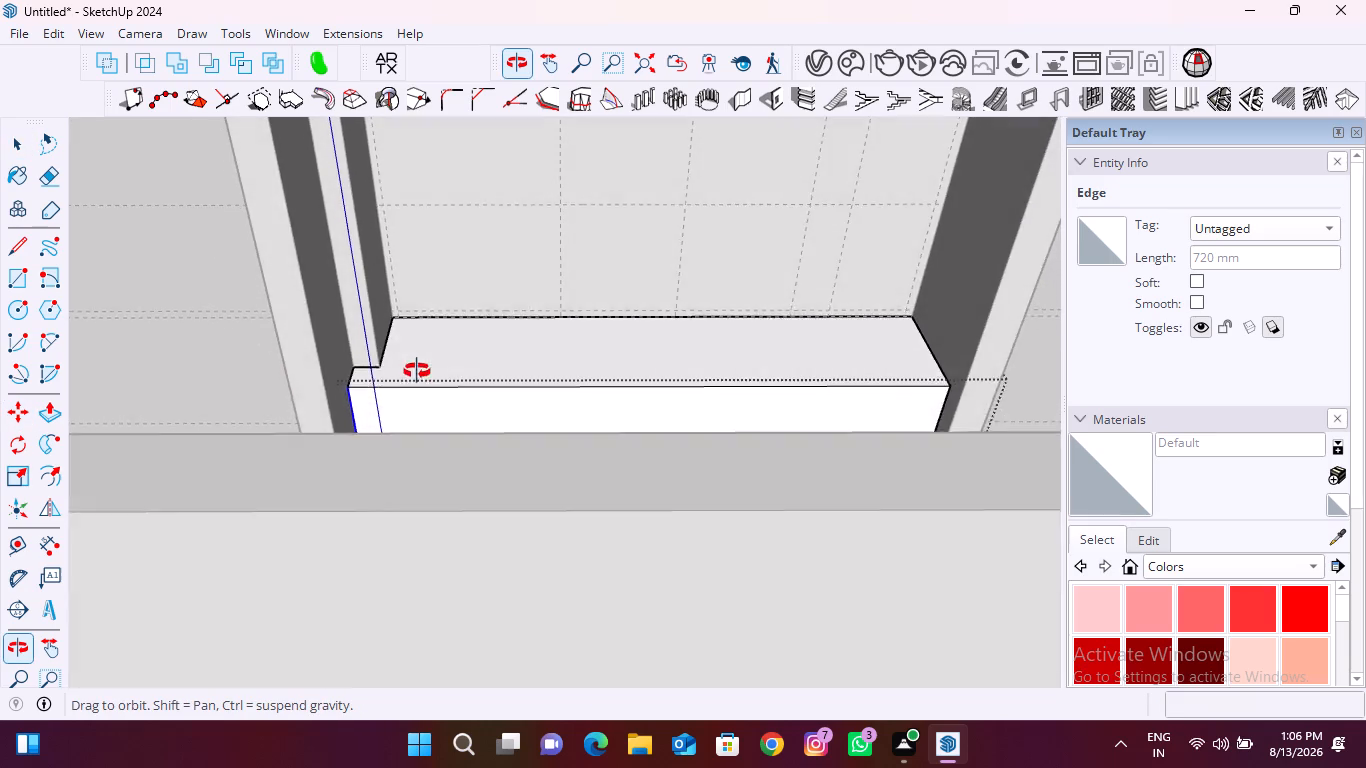
{"action": "middle_click_drag", "start_coordinate": [417, 371], "coordinate": [387, 399]}
{"action": "scroll", "coordinate": [459, 383], "scroll_direction": "up", "scroll_amount": 2}
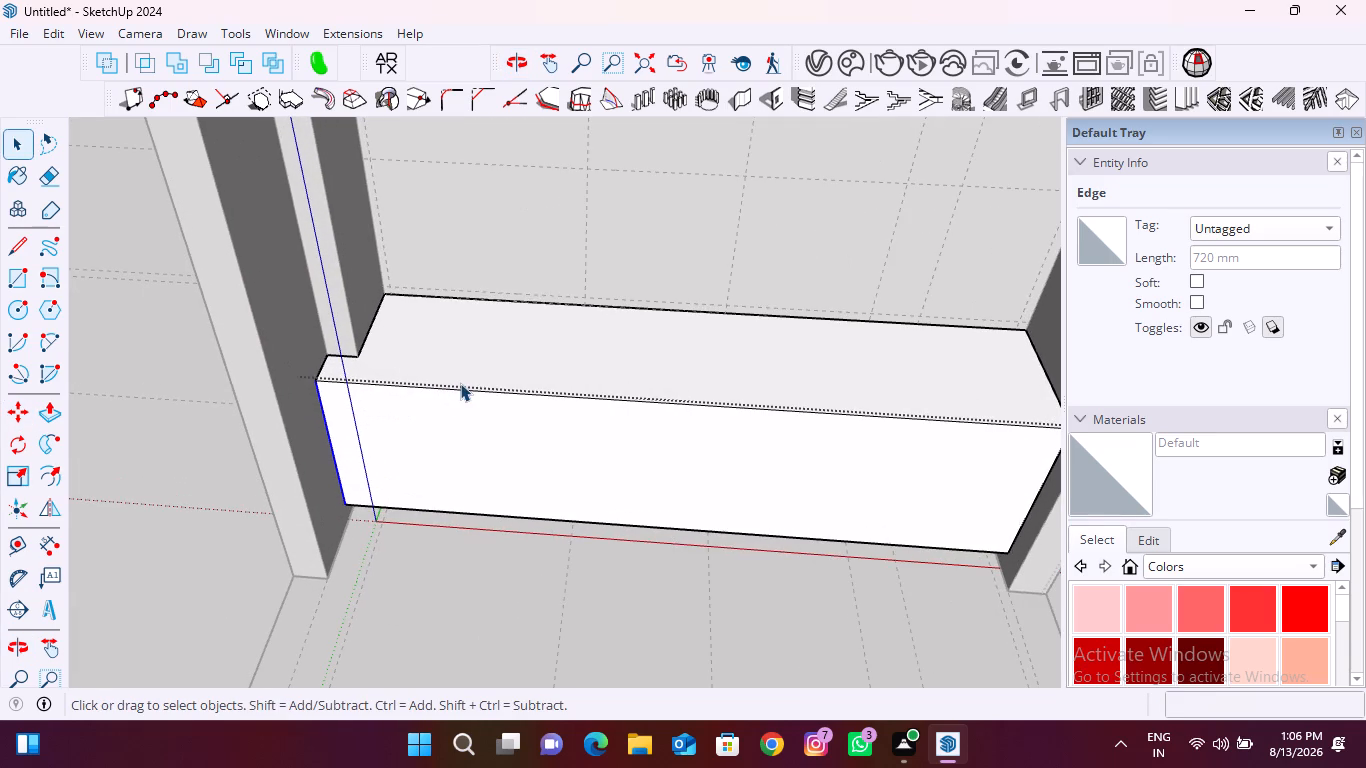
{"action": "key", "text": "t"}
{"action": "scroll", "coordinate": [413, 330], "scroll_direction": "up", "scroll_amount": 3}
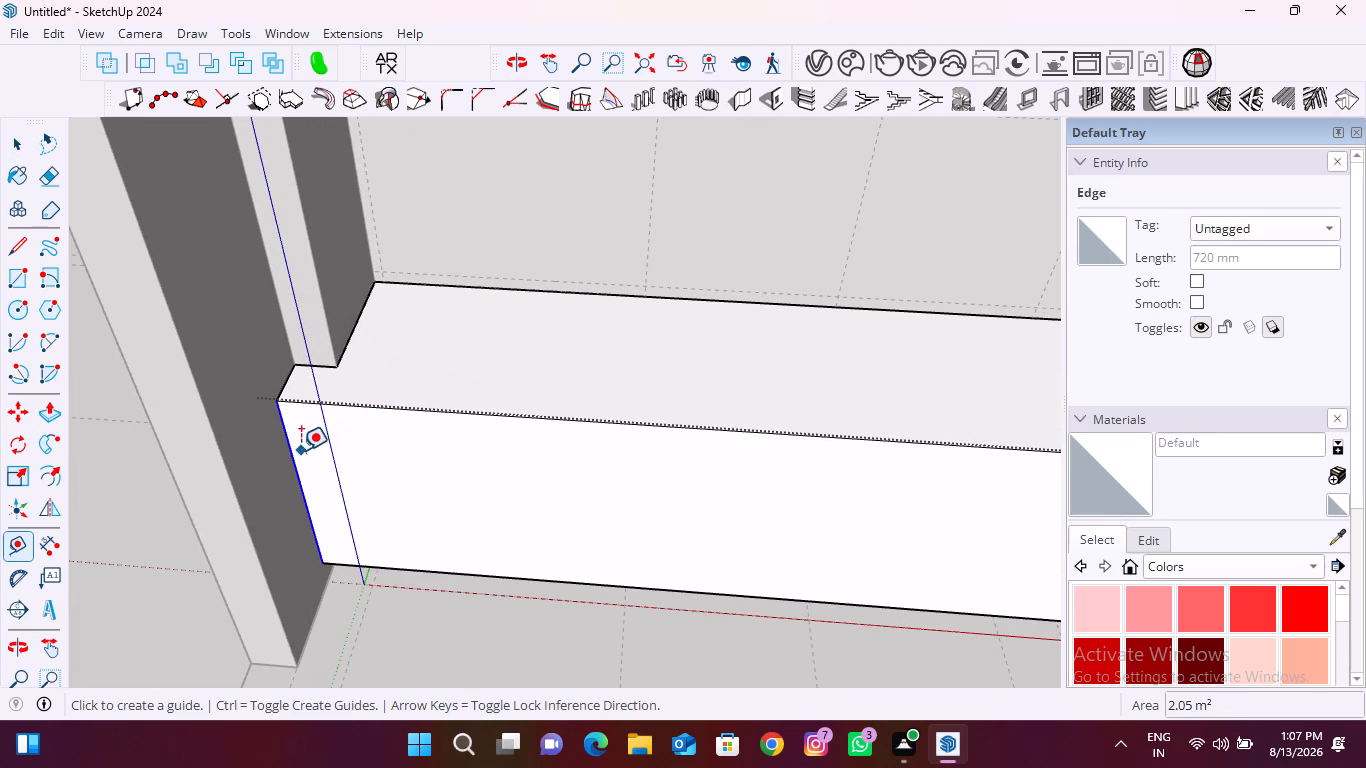
{"action": "left_click", "coordinate": [296, 451]}
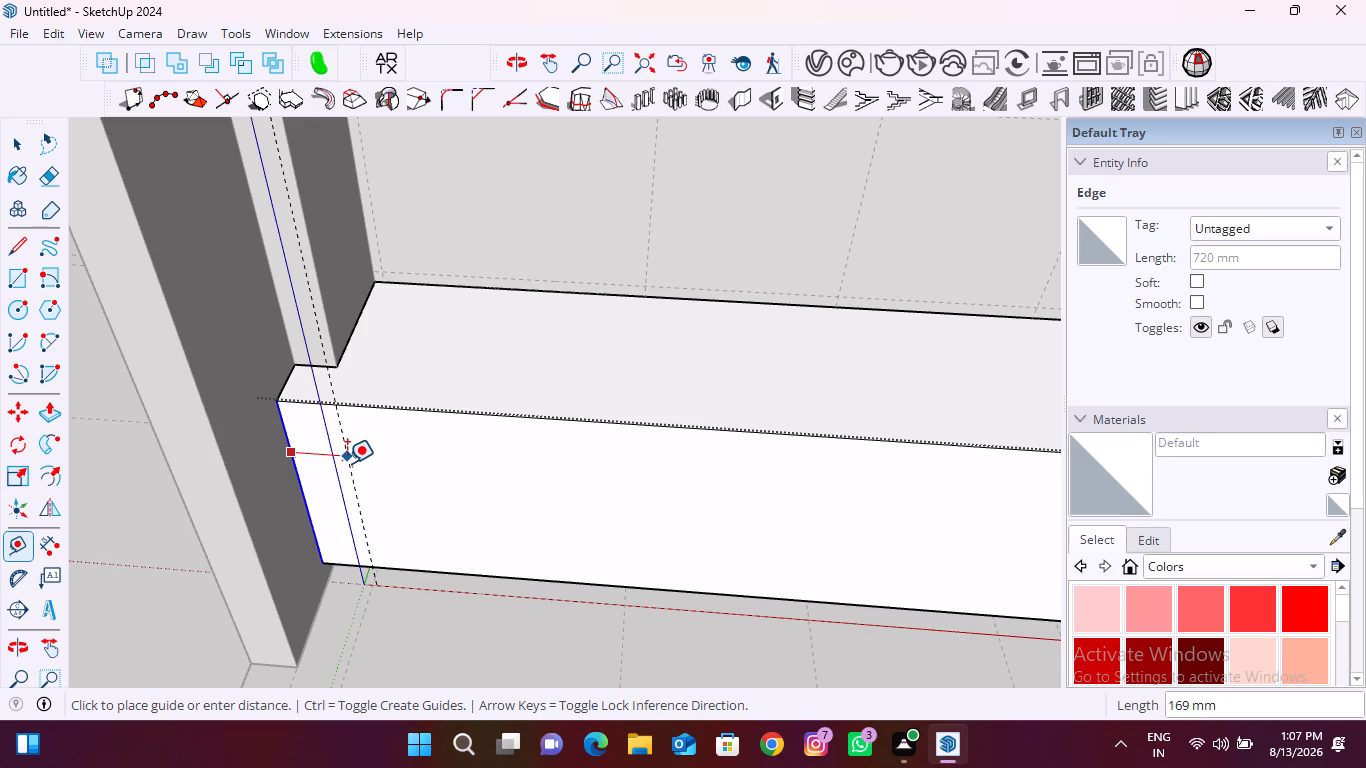
{"action": "type", "text": "155"}
{"action": "key", "text": "Return"}
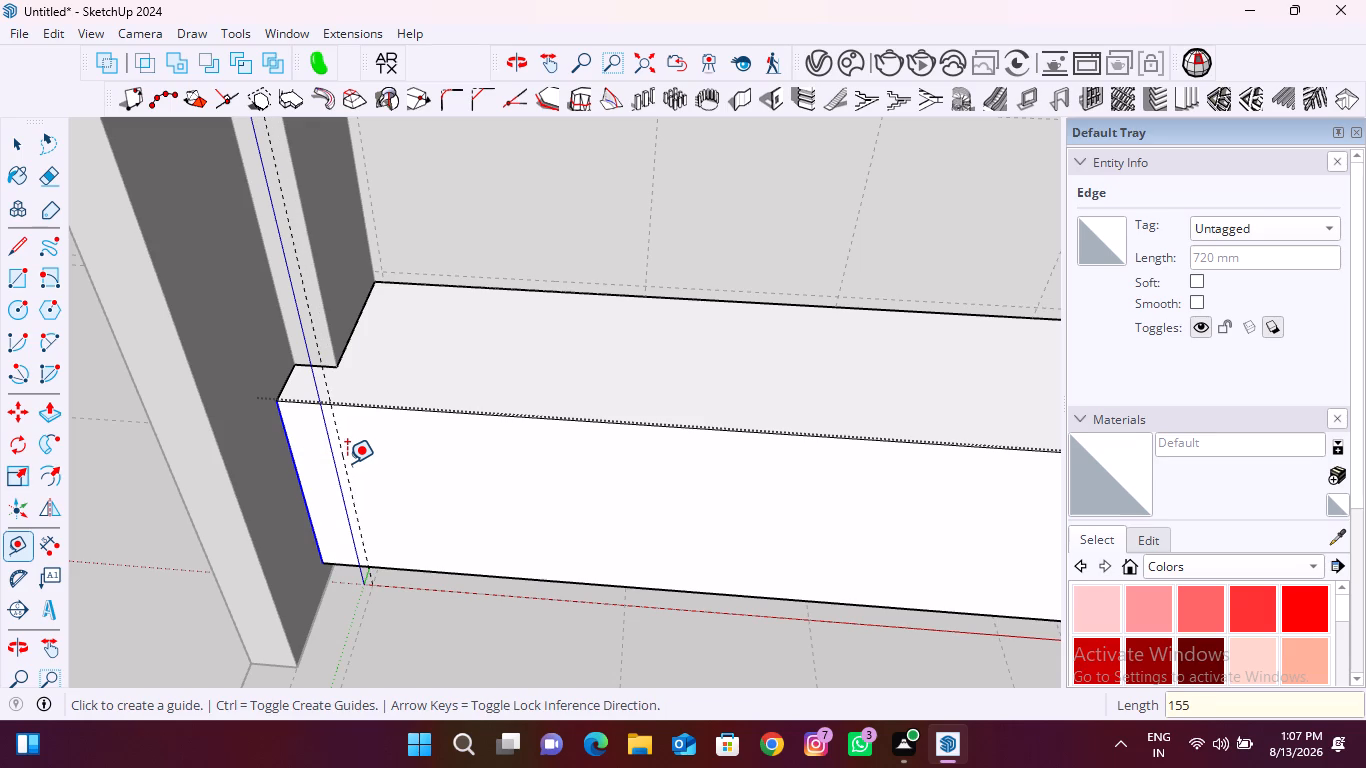
Place three more vertical guides along the cabinet front, successively 850, 600 and 600 mm on from the 155 mm guide.
{"action": "left_click", "coordinate": [347, 461]}
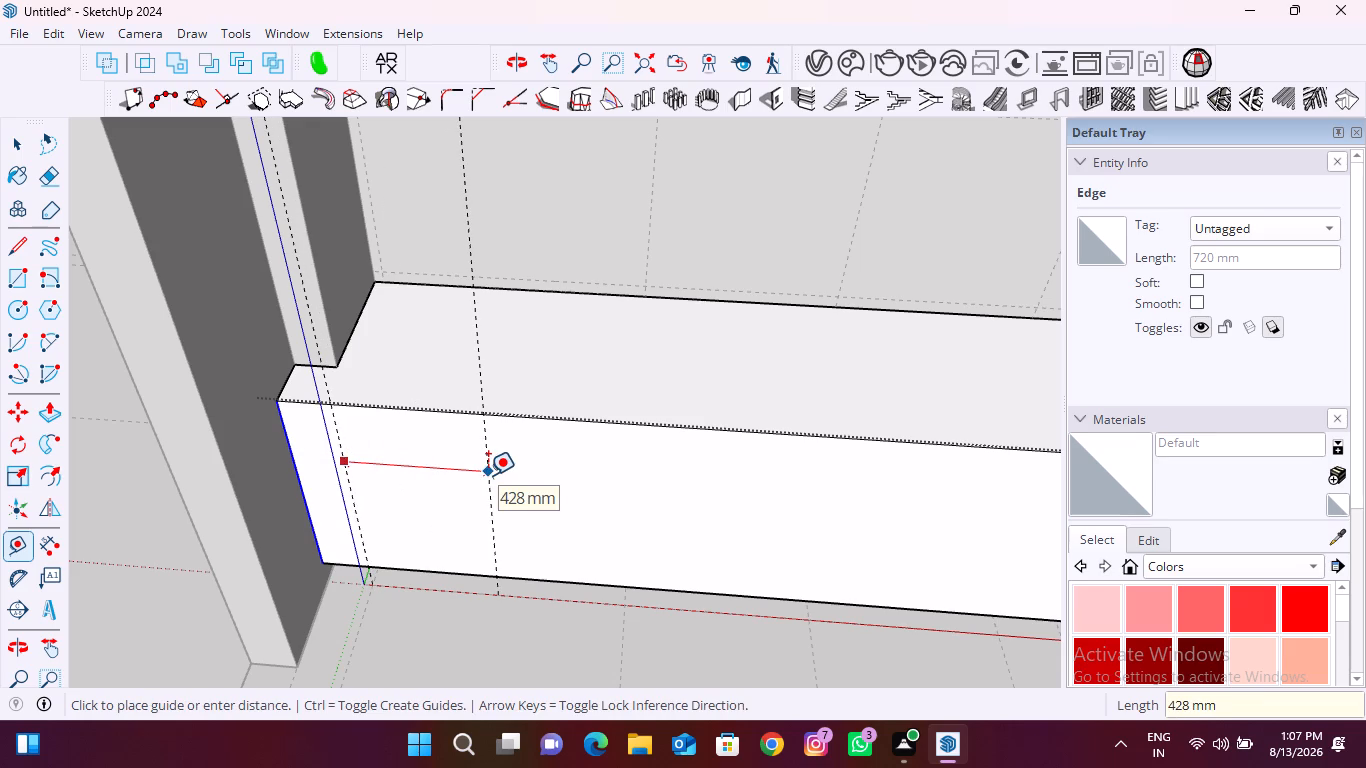
{"action": "type", "text": "850"}
{"action": "key", "text": "Return"}
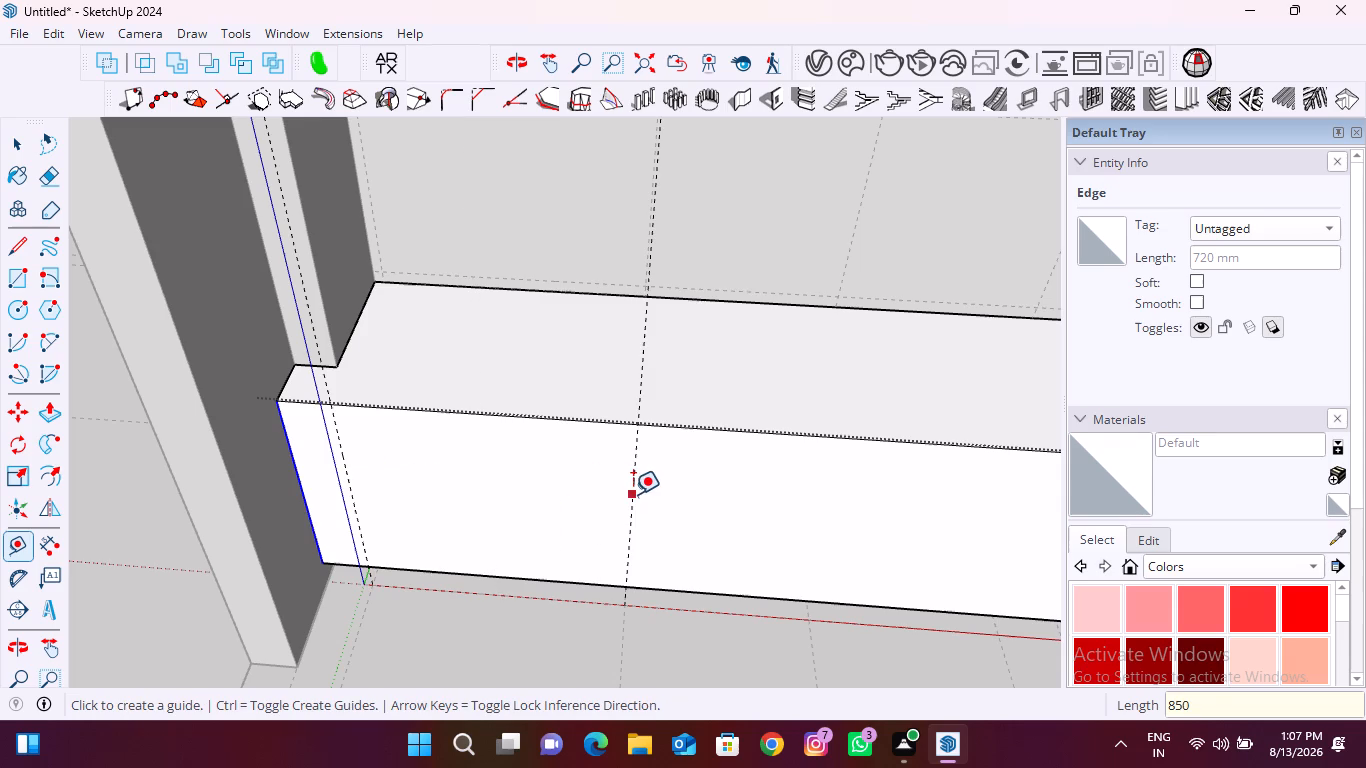
{"action": "left_click", "coordinate": [633, 493]}
{"action": "type", "text": "600"}
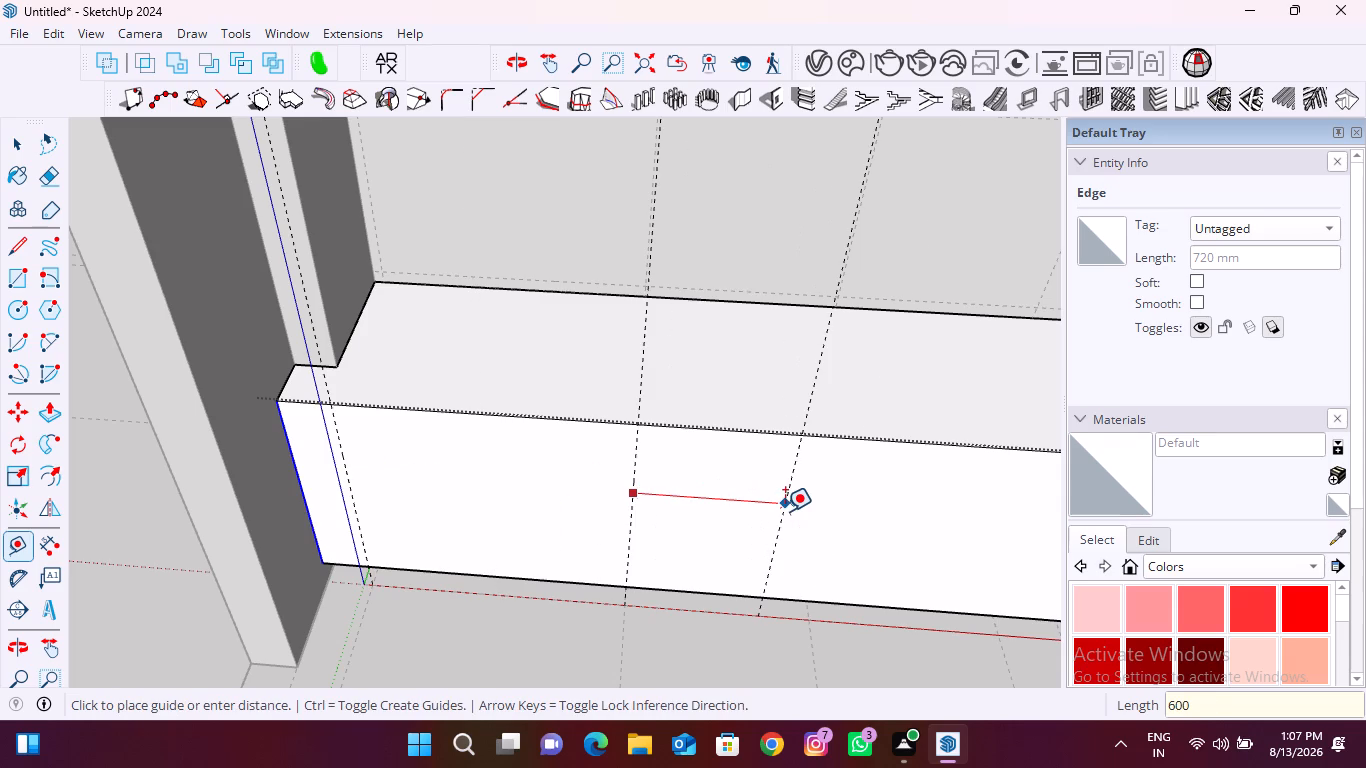
{"action": "key", "text": "Return"}
{"action": "scroll", "coordinate": [471, 502], "scroll_direction": "down", "scroll_amount": 3}
{"action": "scroll", "coordinate": [290, 543], "scroll_direction": "down", "scroll_amount": 2}
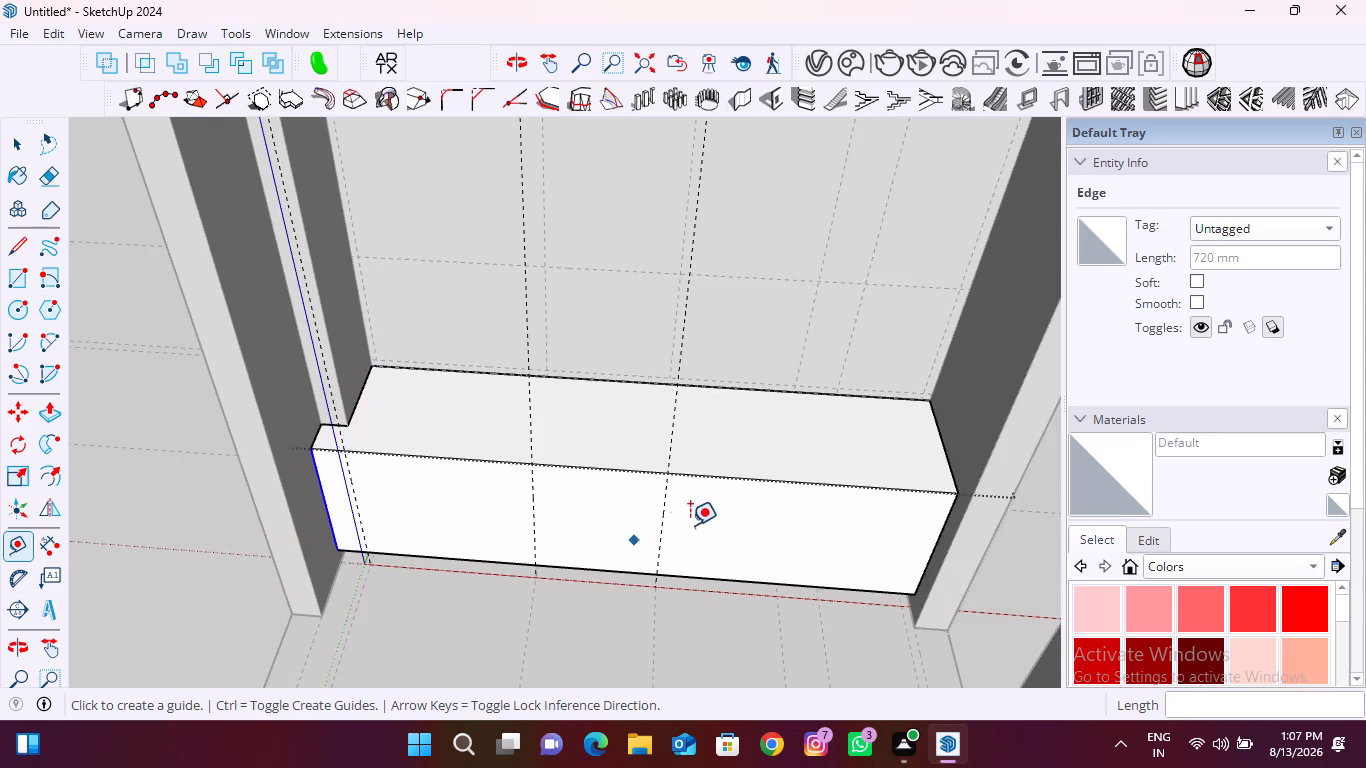
{"action": "scroll", "coordinate": [711, 516], "scroll_direction": "up", "scroll_amount": 3}
{"action": "left_click", "coordinate": [649, 518]}
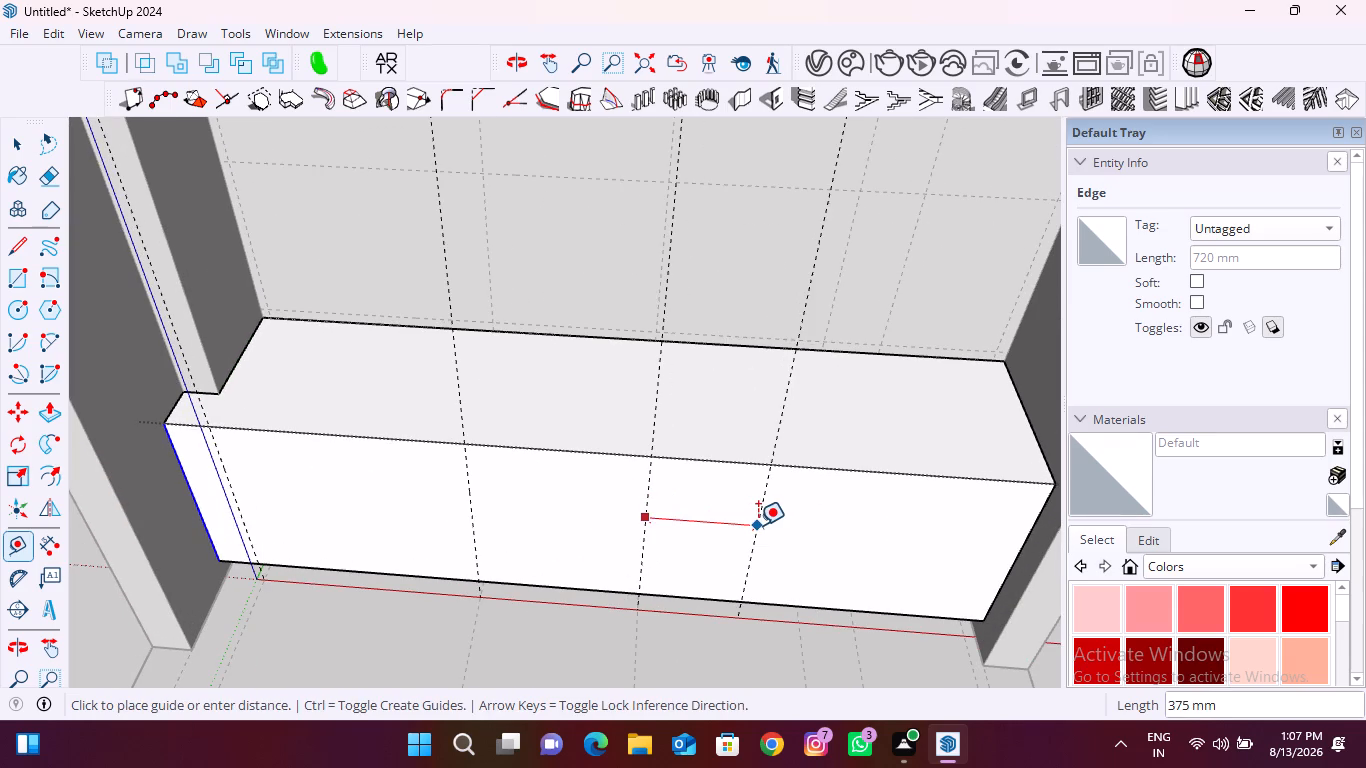
{"action": "type", "text": "600"}
{"action": "key", "text": "Return"}
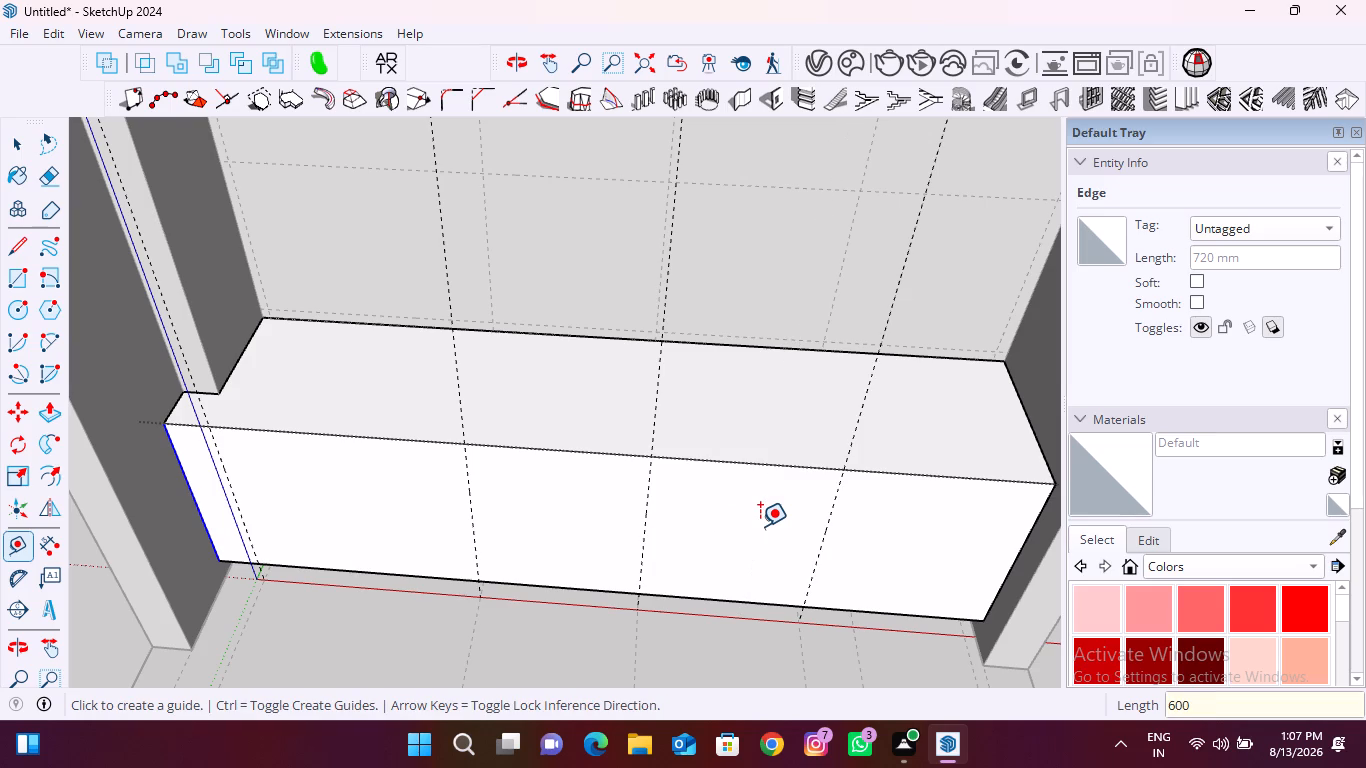
Add two more vertical guides toward the front's far end, 200 mm past the last guide and another 400 mm beyond that.
{"action": "scroll", "coordinate": [655, 542], "scroll_direction": "down", "scroll_amount": 3}
{"action": "middle_click_drag", "start_coordinate": [820, 528], "coordinate": [728, 525]}
{"action": "scroll", "coordinate": [743, 587], "scroll_direction": "up", "scroll_amount": 4}
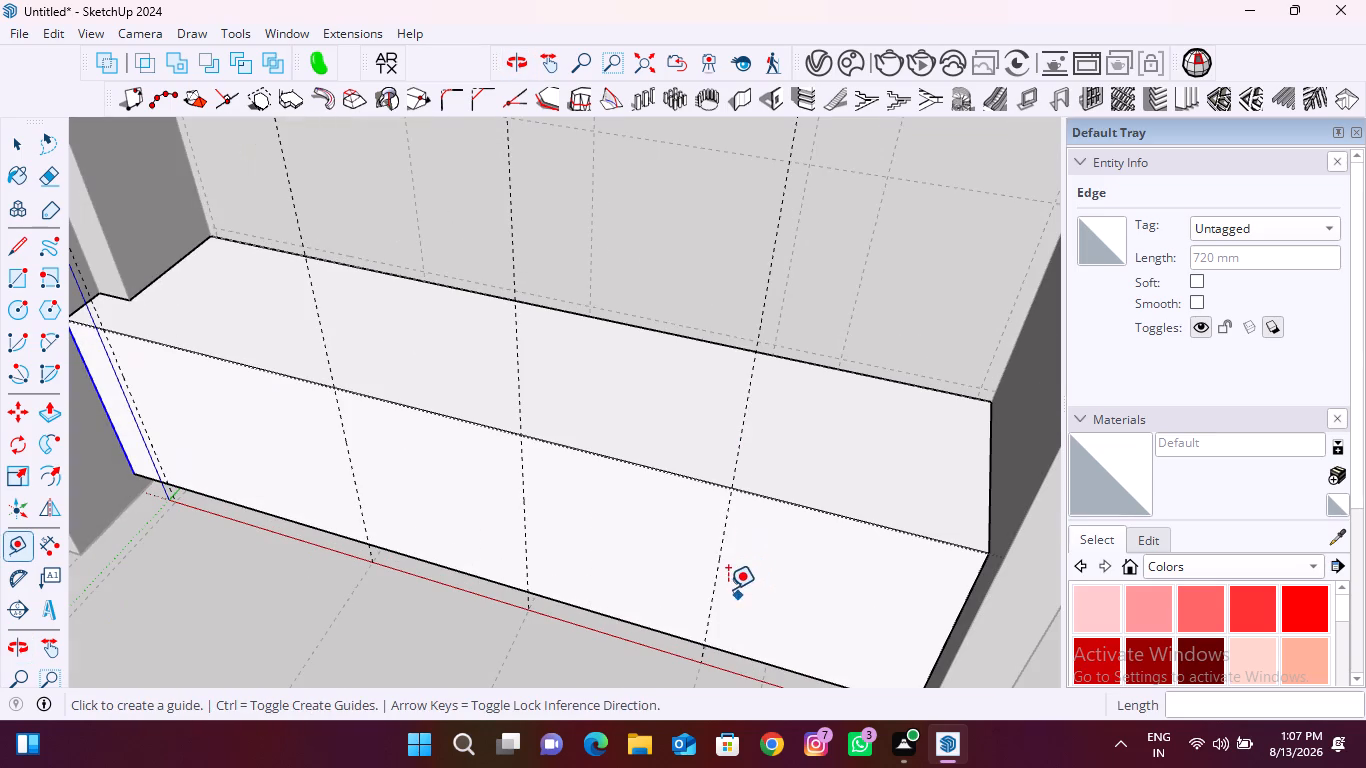
{"action": "left_click", "coordinate": [722, 570]}
{"action": "type", "text": "200"}
{"action": "key", "text": "Return"}
{"action": "left_click", "coordinate": [794, 581]}
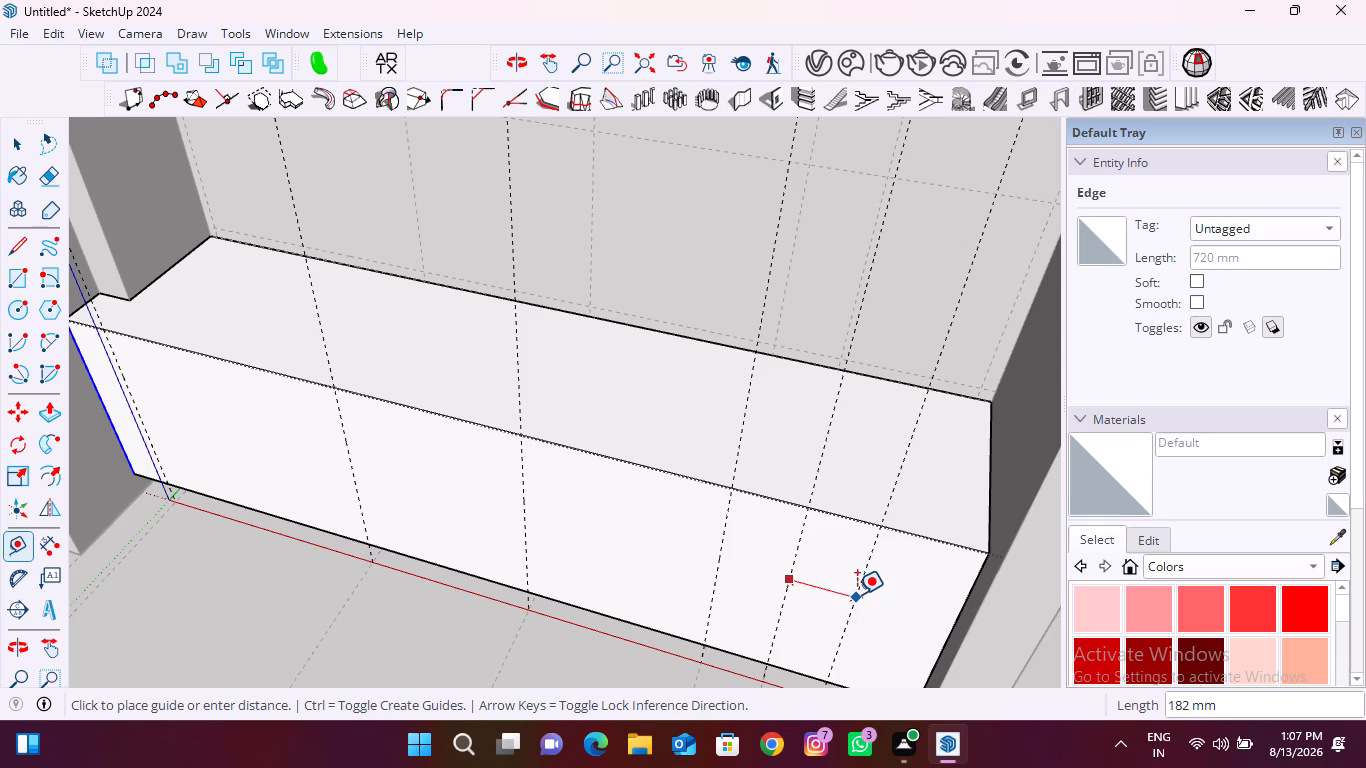
{"action": "type", "text": "400"}
{"action": "key", "text": "Return"}
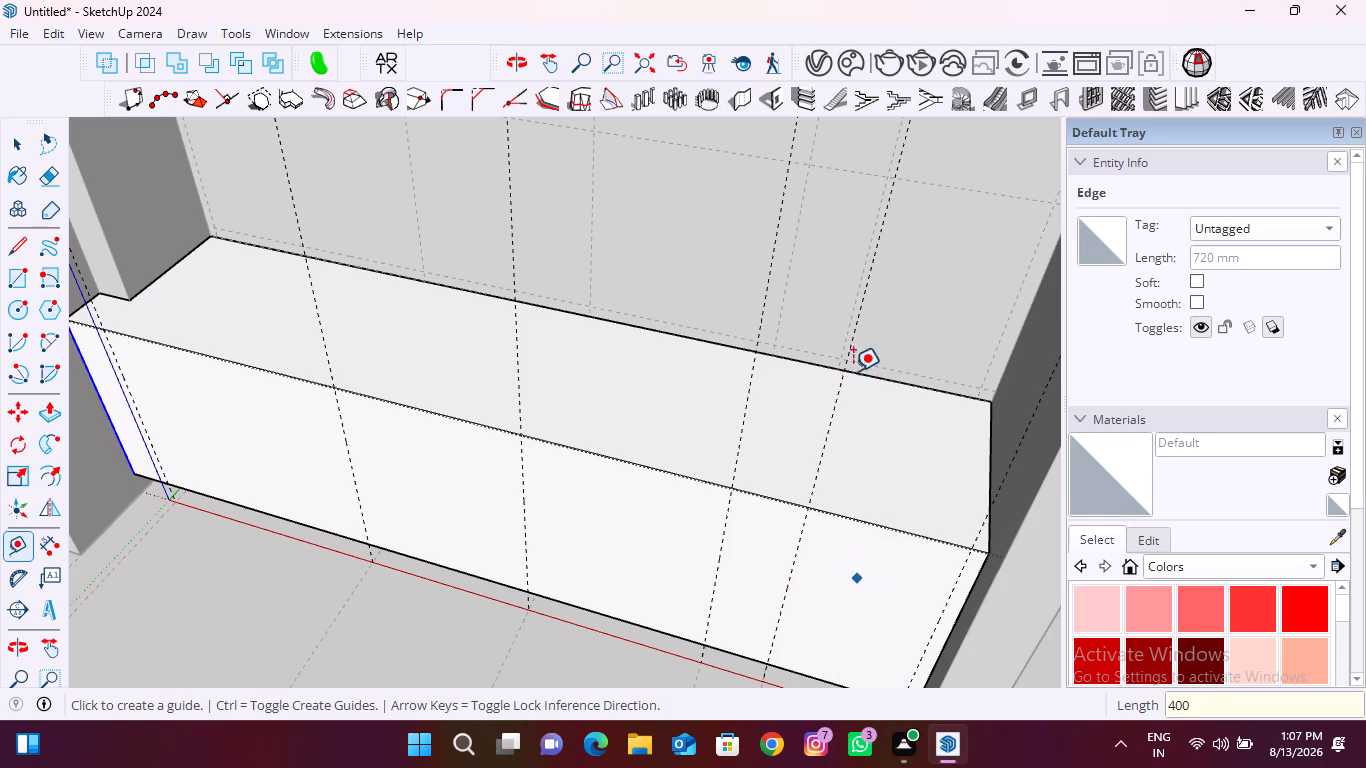
{"action": "scroll", "coordinate": [598, 499], "scroll_direction": "down", "scroll_amount": 4}
{"action": "scroll", "coordinate": [786, 598], "scroll_direction": "up", "scroll_amount": 7}
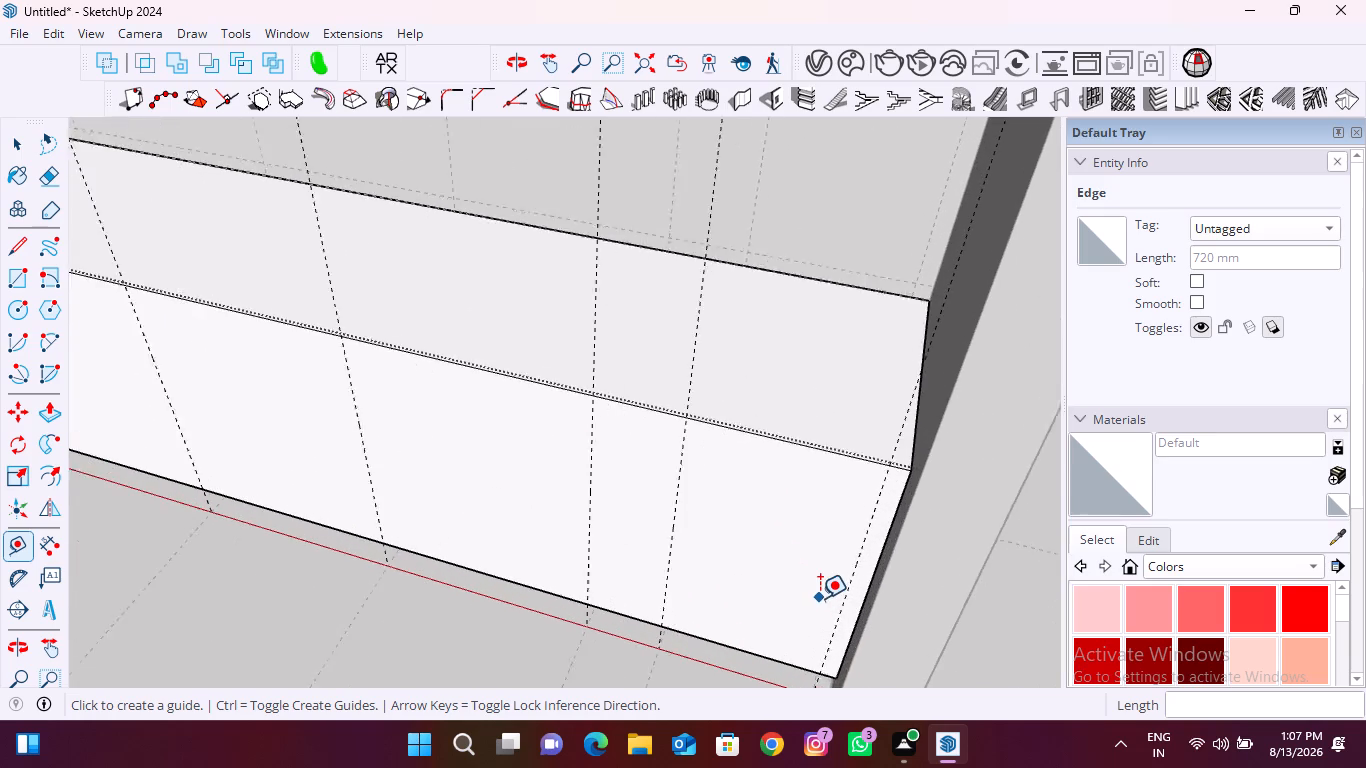
{"action": "scroll", "coordinate": [829, 598], "scroll_direction": "up", "scroll_amount": 1}
{"action": "scroll", "coordinate": [881, 515], "scroll_direction": "down", "scroll_amount": 14}
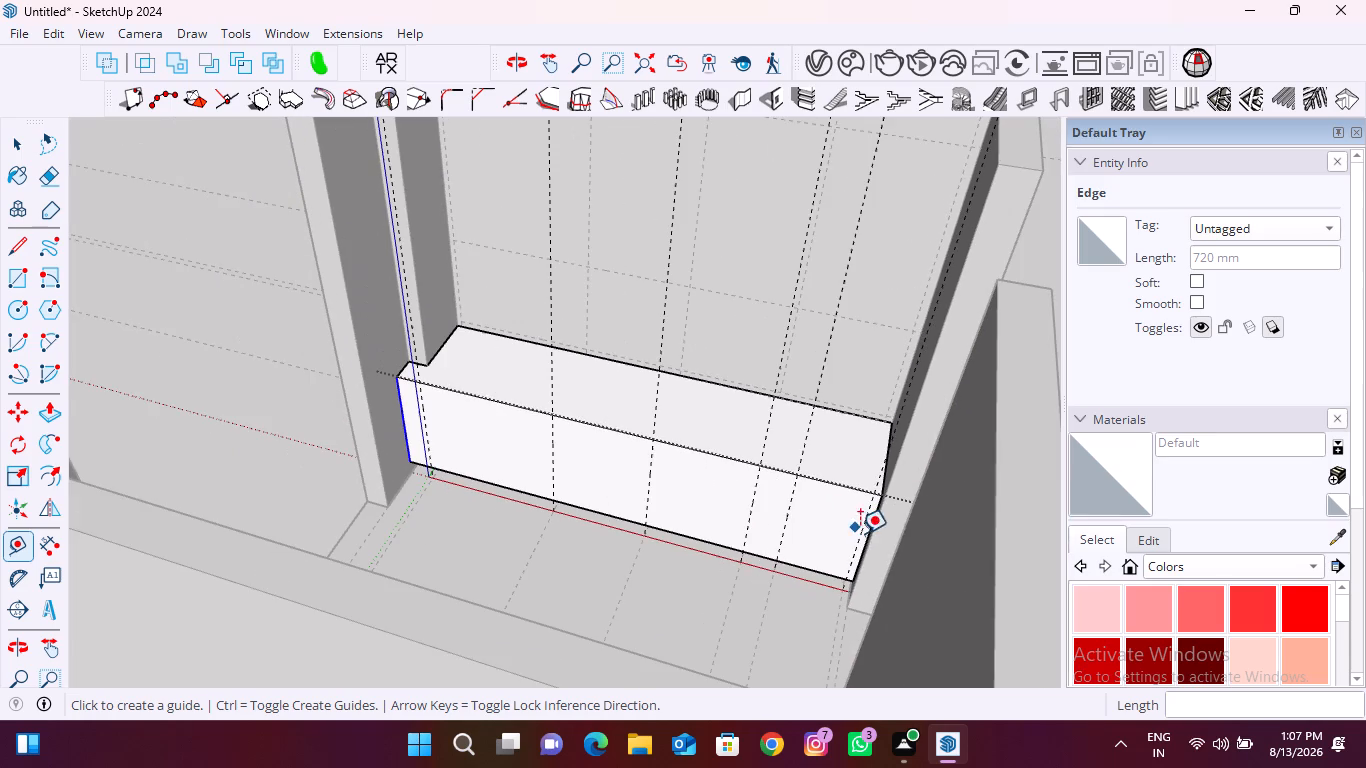
Copy the cabinet front's 720 mm vertical end edge onto the 155 mm guide, and from there onto the guide 850 mm further along.
{"action": "key", "text": "space"}
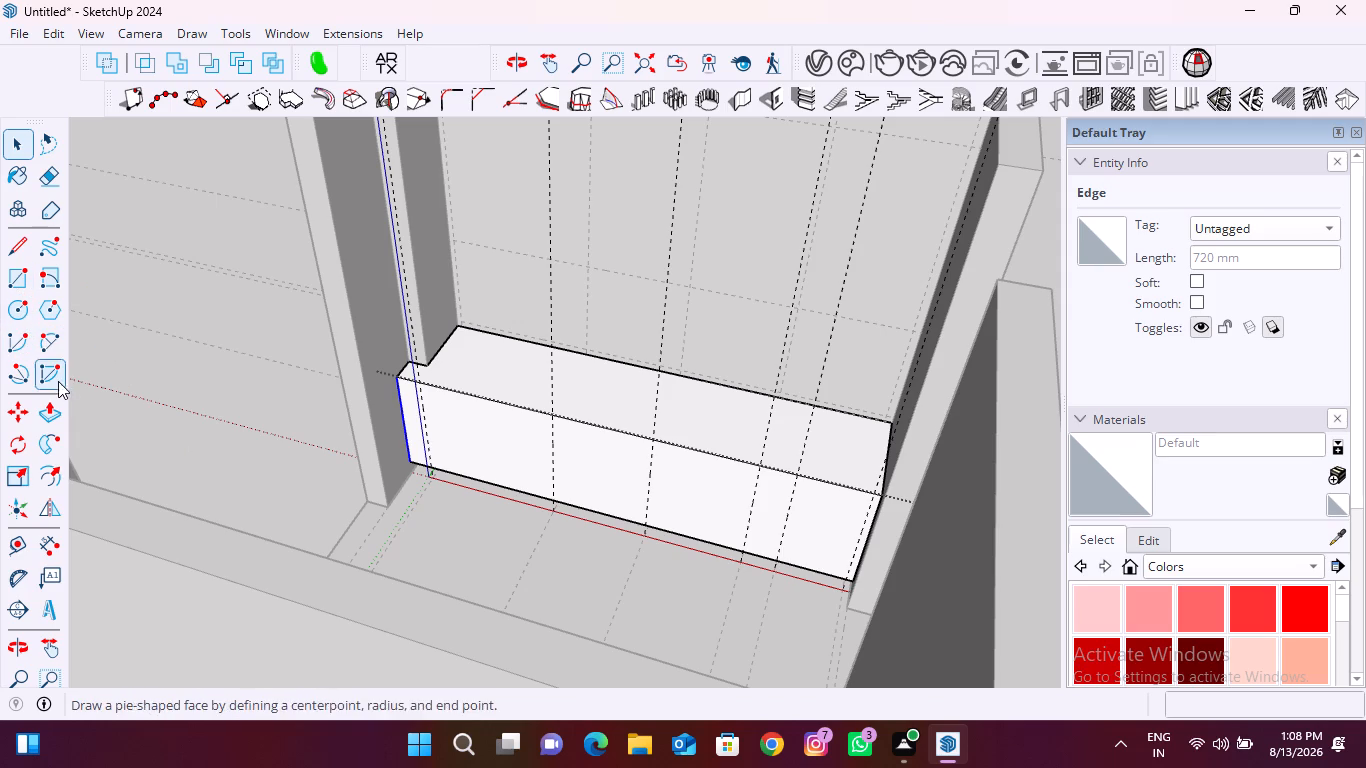
{"action": "key", "text": "m"}
{"action": "scroll", "coordinate": [385, 375], "scroll_direction": "up", "scroll_amount": 10}
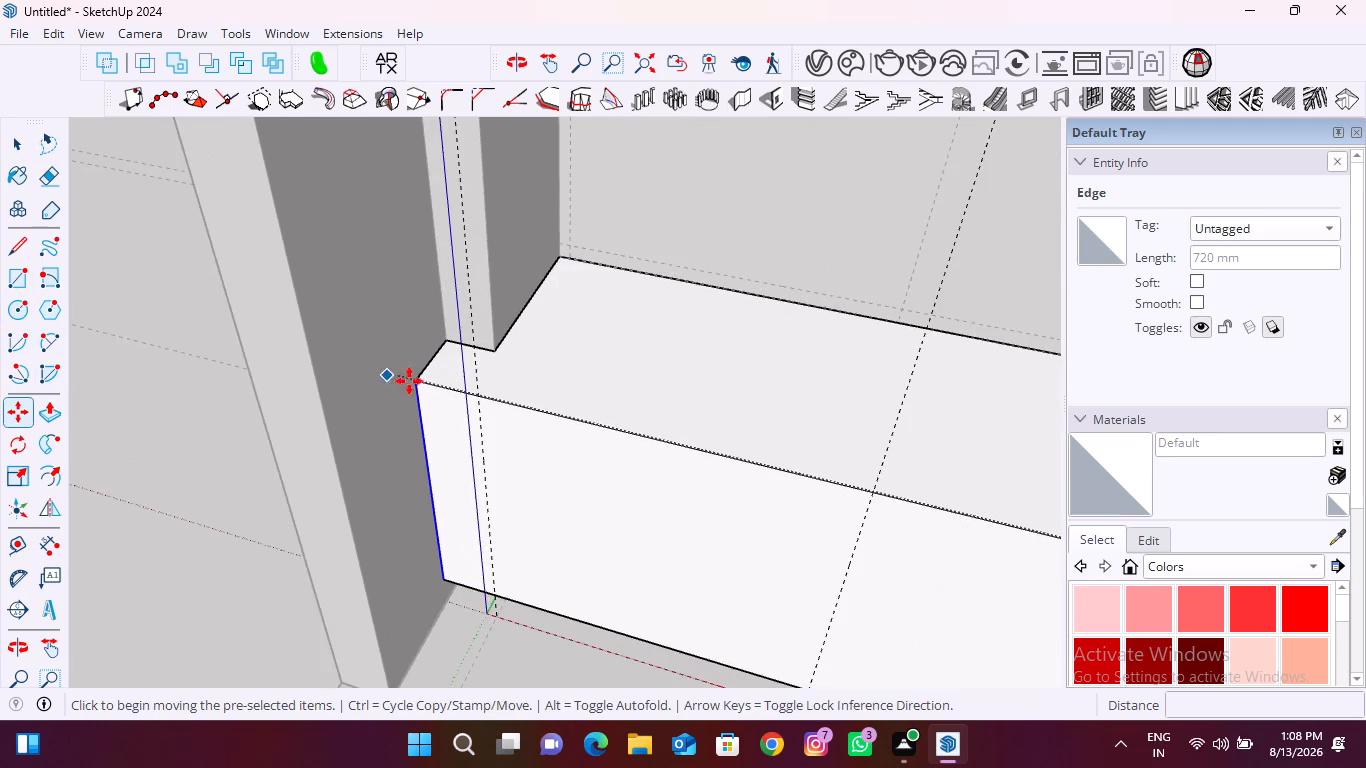
{"action": "scroll", "coordinate": [409, 381], "scroll_direction": "up", "scroll_amount": 9}
{"action": "left_click", "coordinate": [409, 384]}
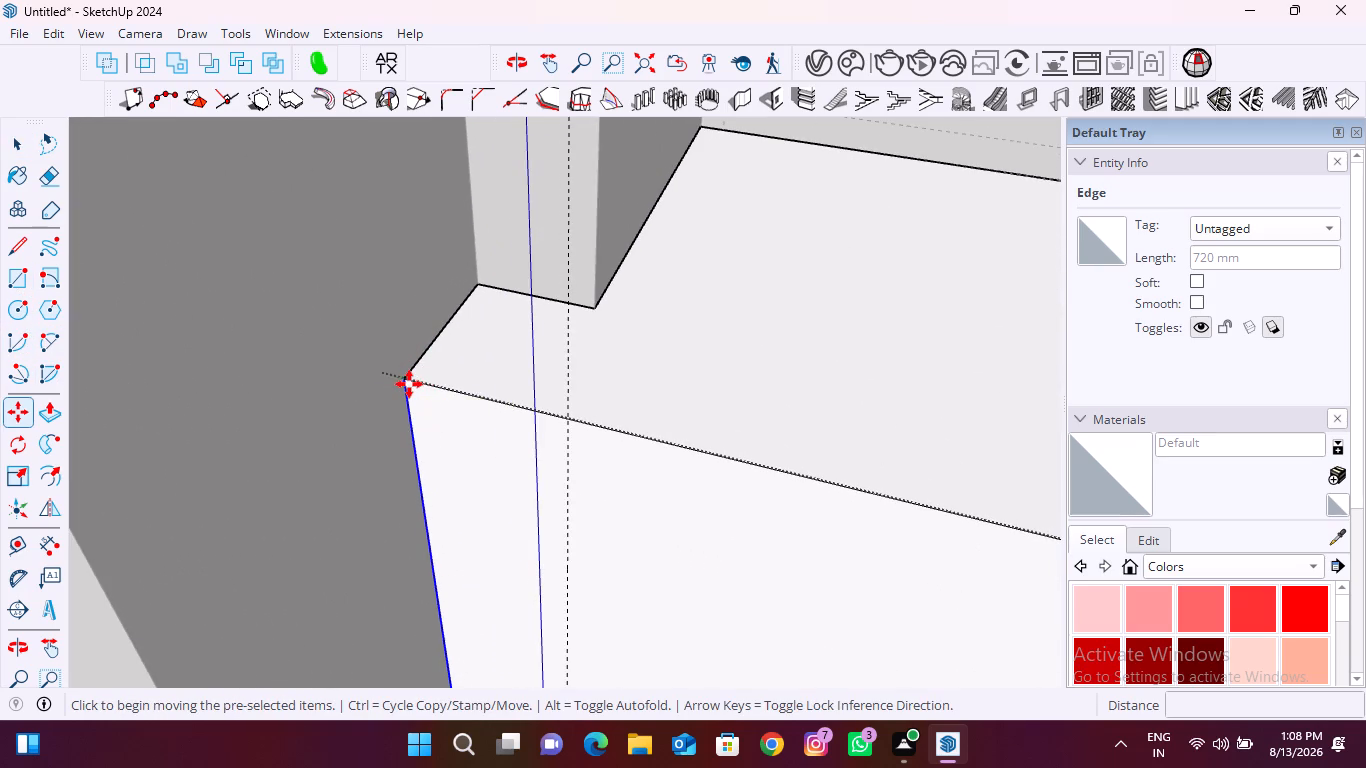
{"action": "left_click", "coordinate": [568, 419]}
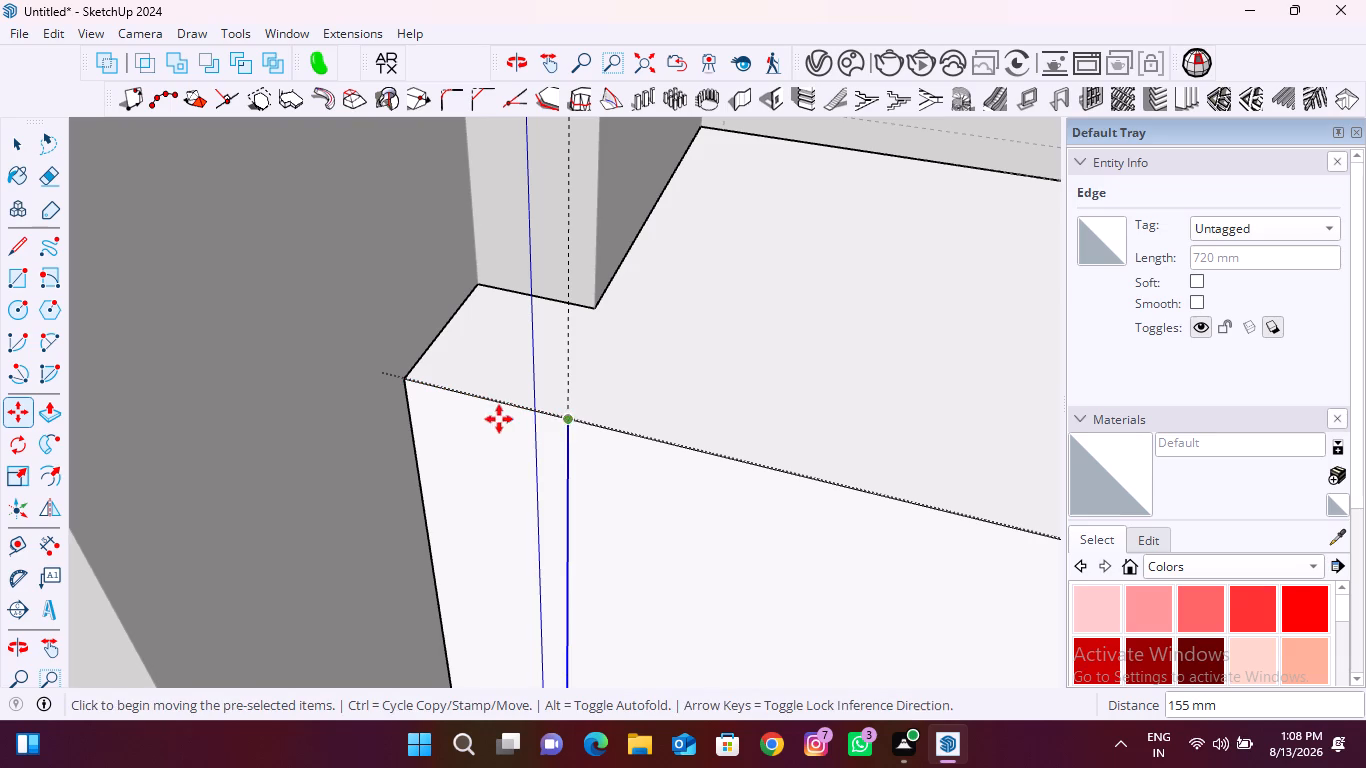
{"action": "left_click", "coordinate": [566, 424]}
{"action": "scroll", "coordinate": [481, 401], "scroll_direction": "down", "scroll_amount": 10}
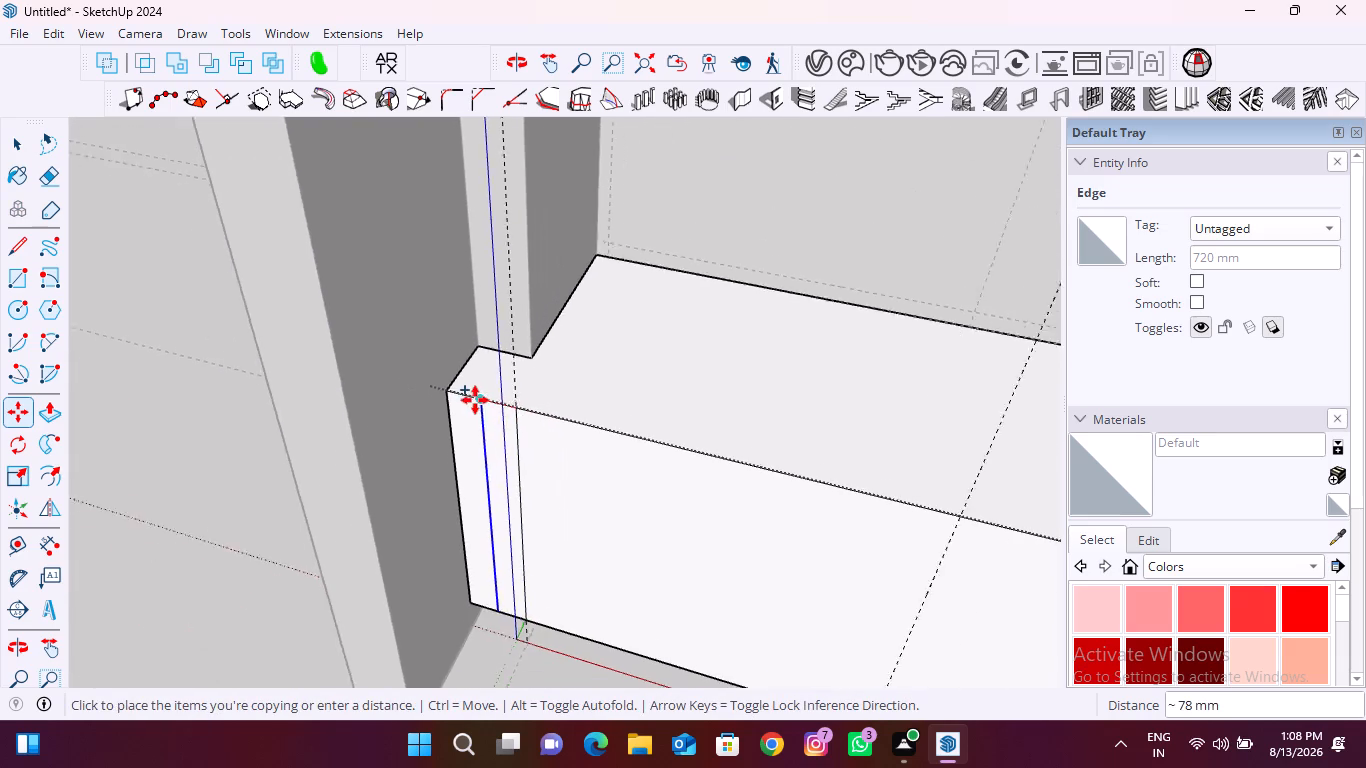
{"action": "scroll", "coordinate": [475, 400], "scroll_direction": "down", "scroll_amount": 2}
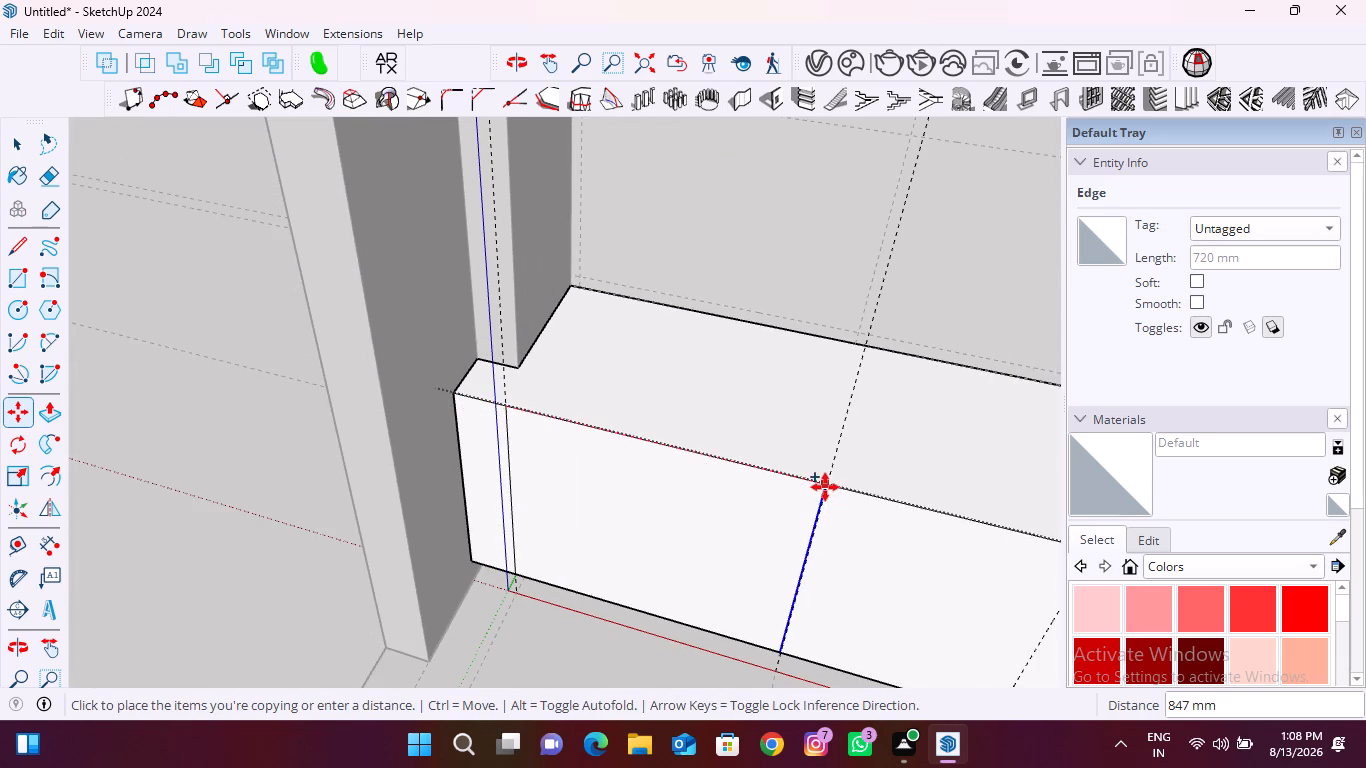
{"action": "scroll", "coordinate": [825, 487], "scroll_direction": "up", "scroll_amount": 2}
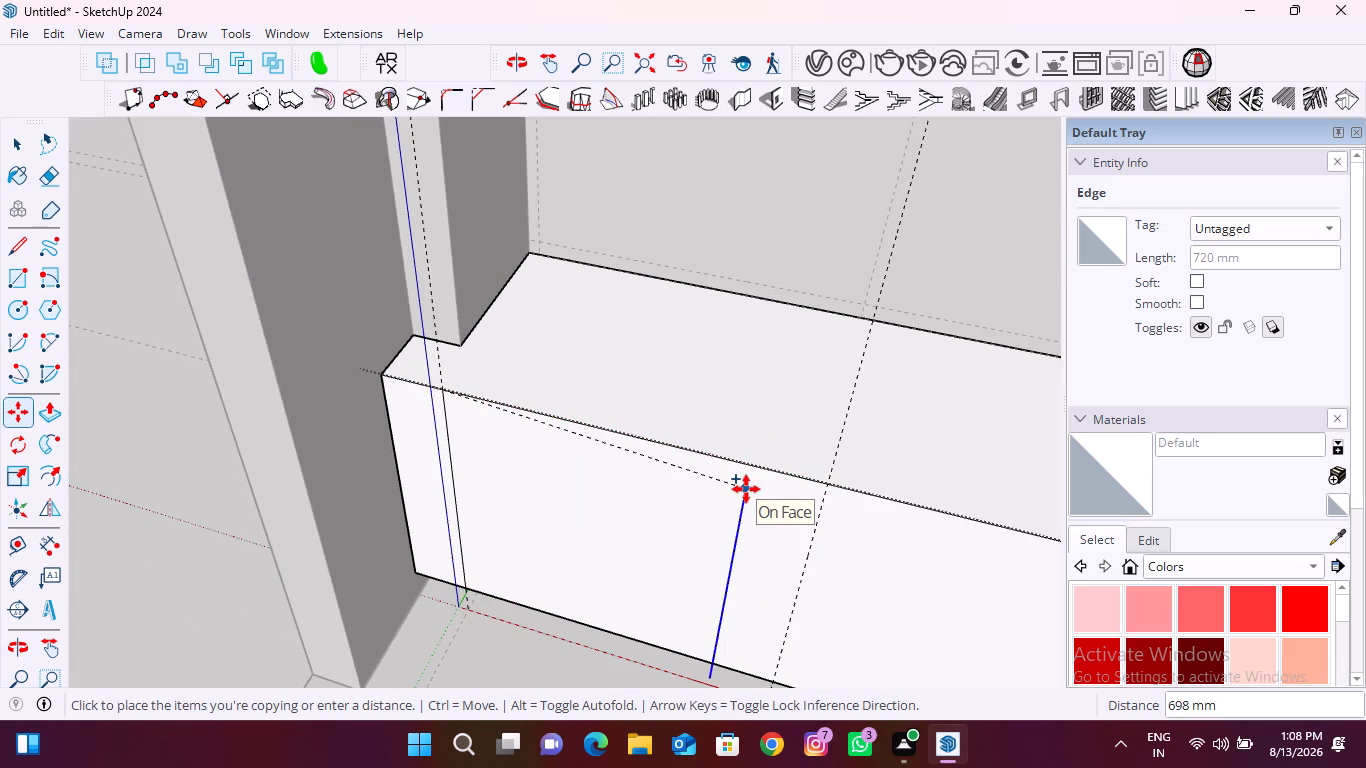
{"action": "scroll", "coordinate": [808, 496], "scroll_direction": "up", "scroll_amount": 3}
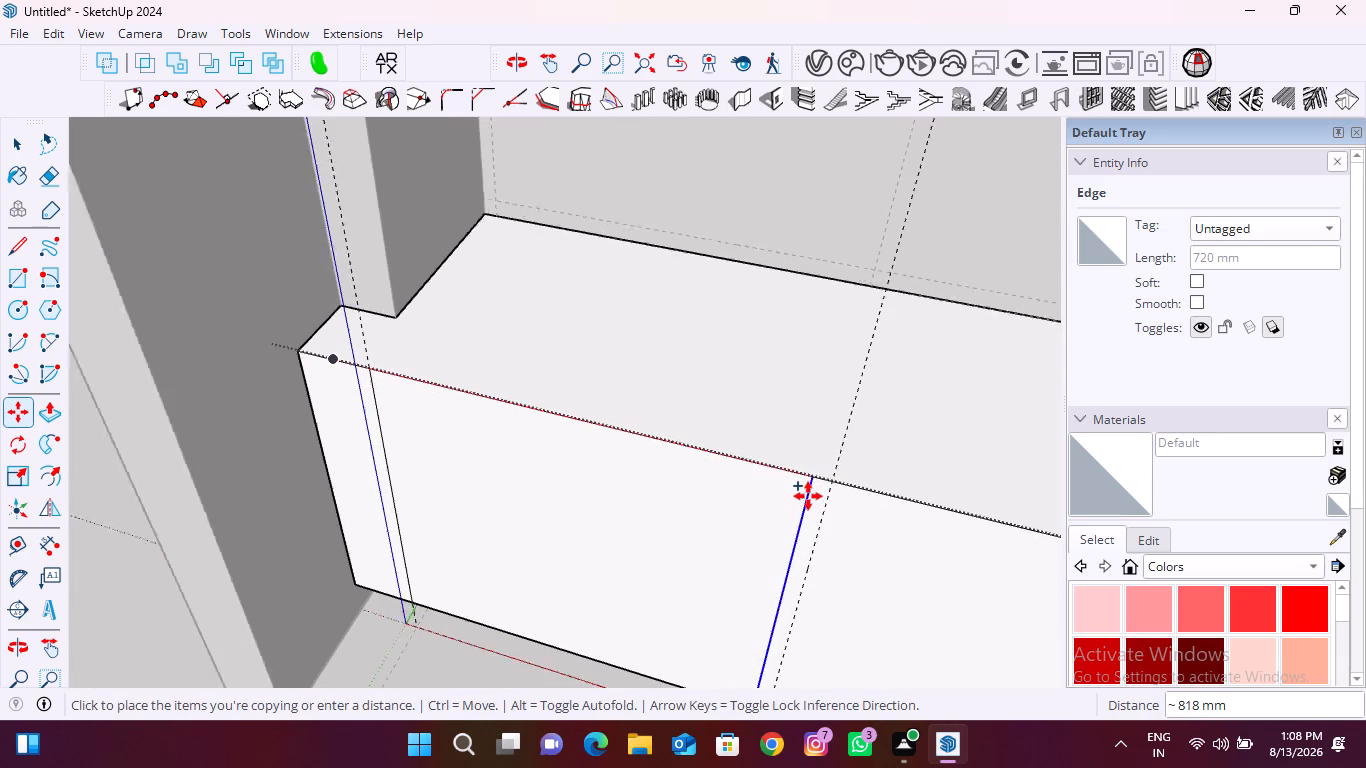
{"action": "scroll", "coordinate": [808, 496], "scroll_direction": "up", "scroll_amount": 1}
{"action": "left_click", "coordinate": [839, 477]}
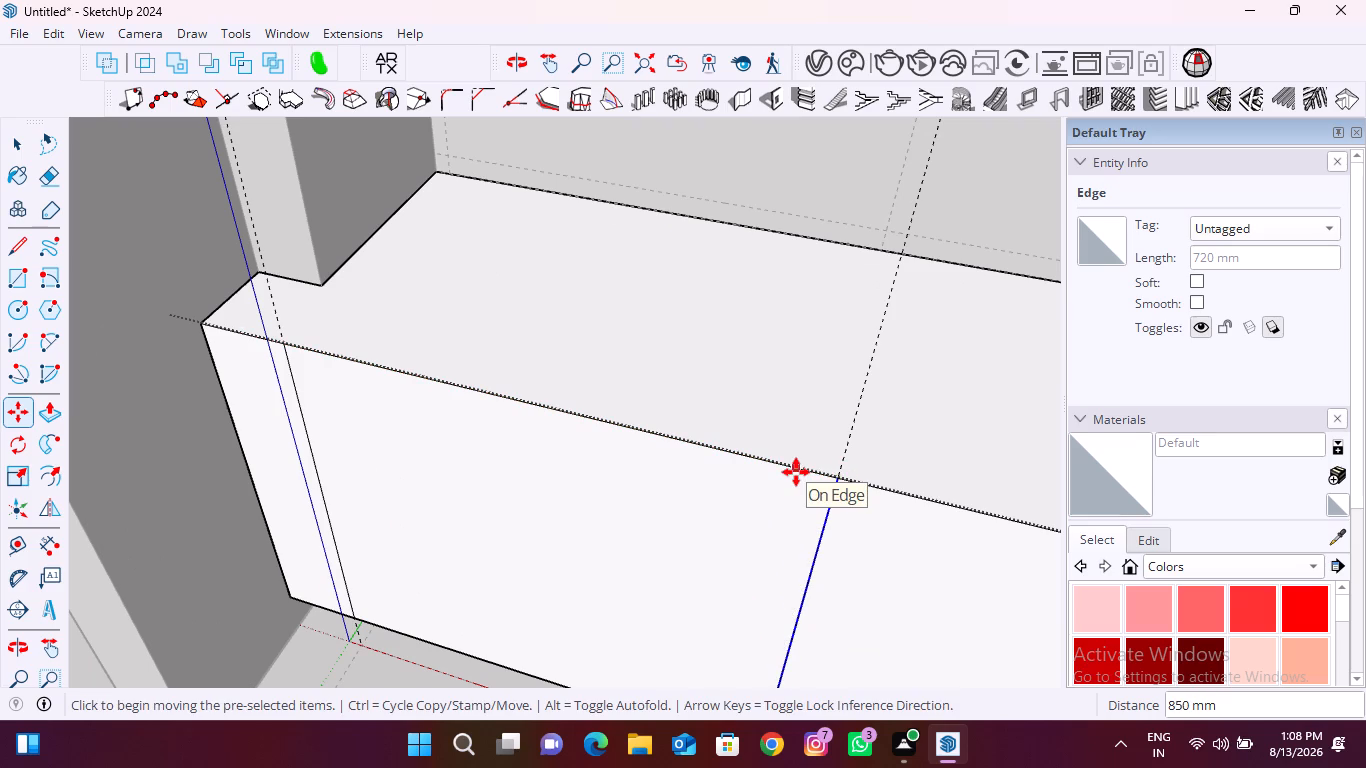
Copy the vertical divider edge along the cabinet front onto the next two guides, at successive 600 mm spacings.
{"action": "scroll", "coordinate": [234, 412], "scroll_direction": "down", "scroll_amount": 11}
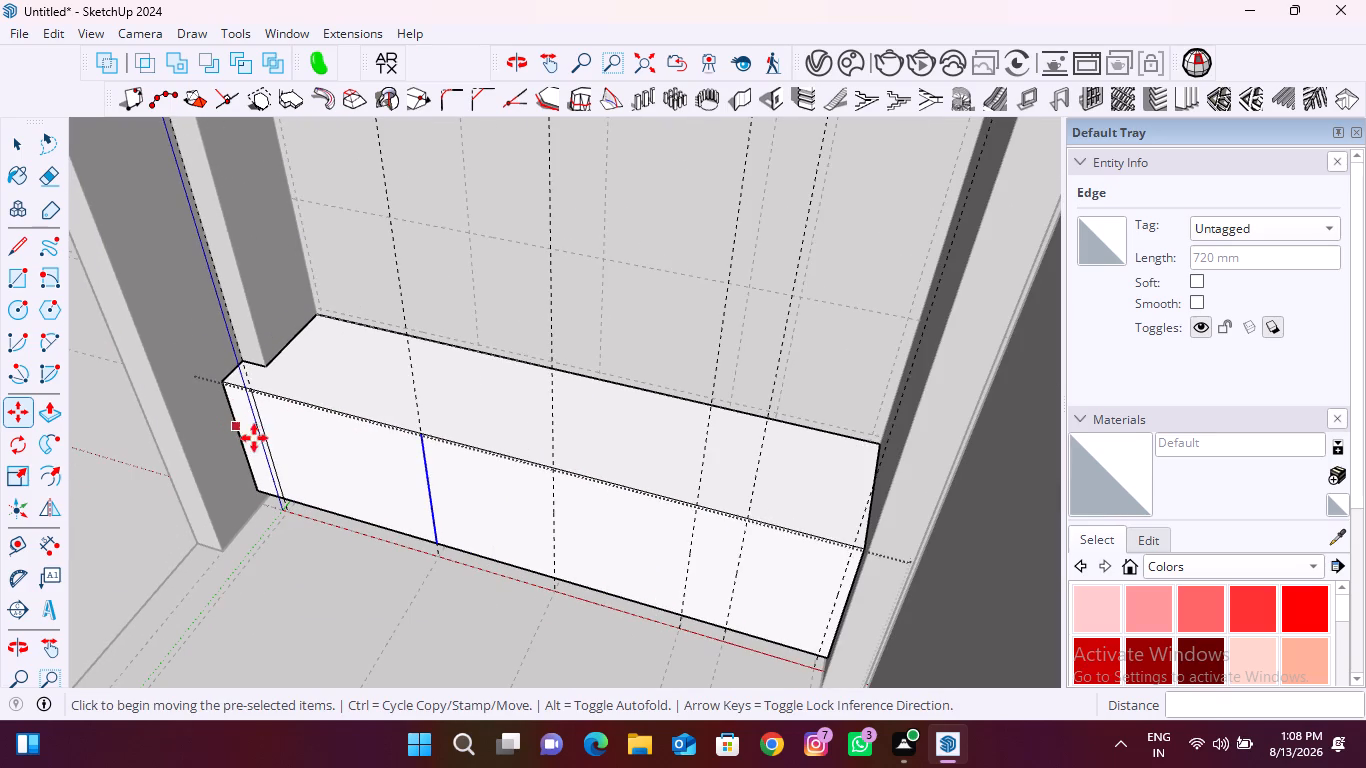
{"action": "left_click", "coordinate": [419, 434]}
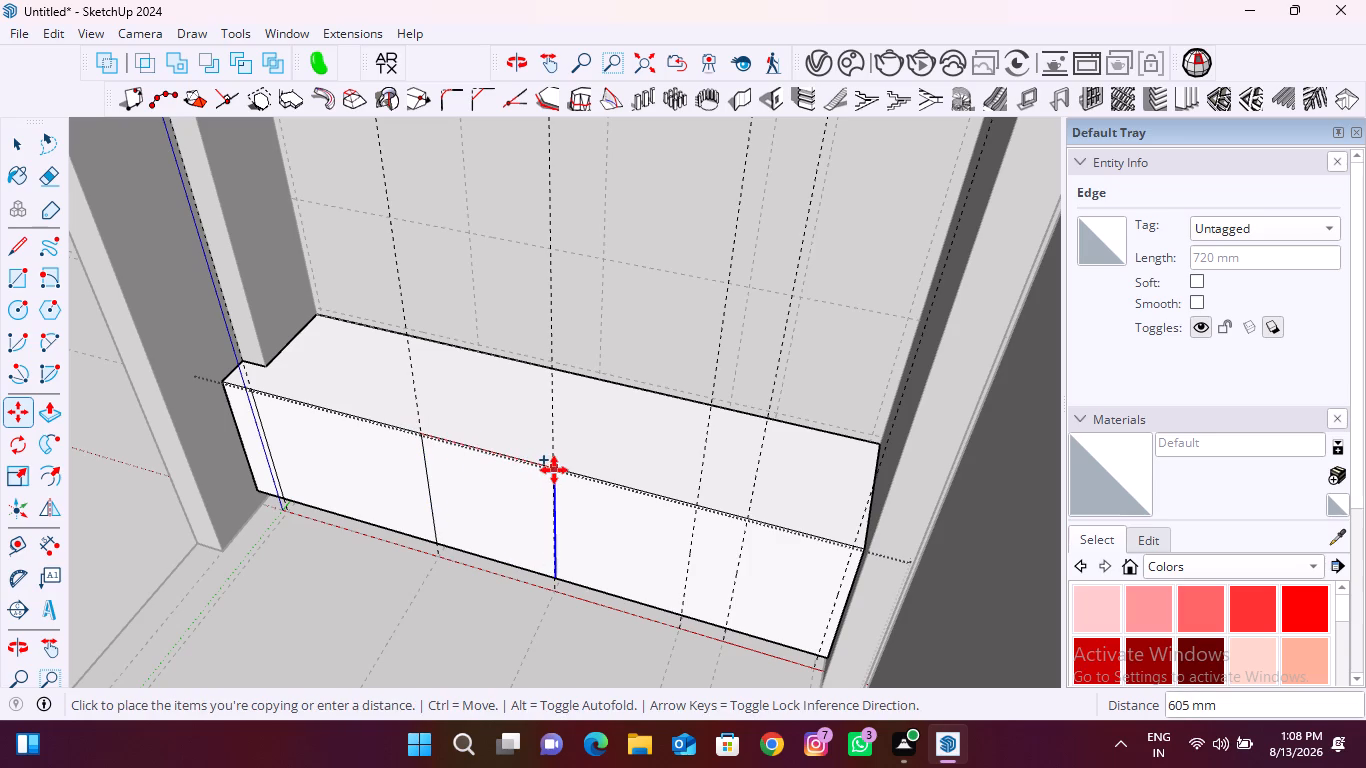
{"action": "scroll", "coordinate": [554, 470], "scroll_direction": "up", "scroll_amount": 15}
{"action": "middle_click_drag", "start_coordinate": [545, 479], "coordinate": [548, 398]}
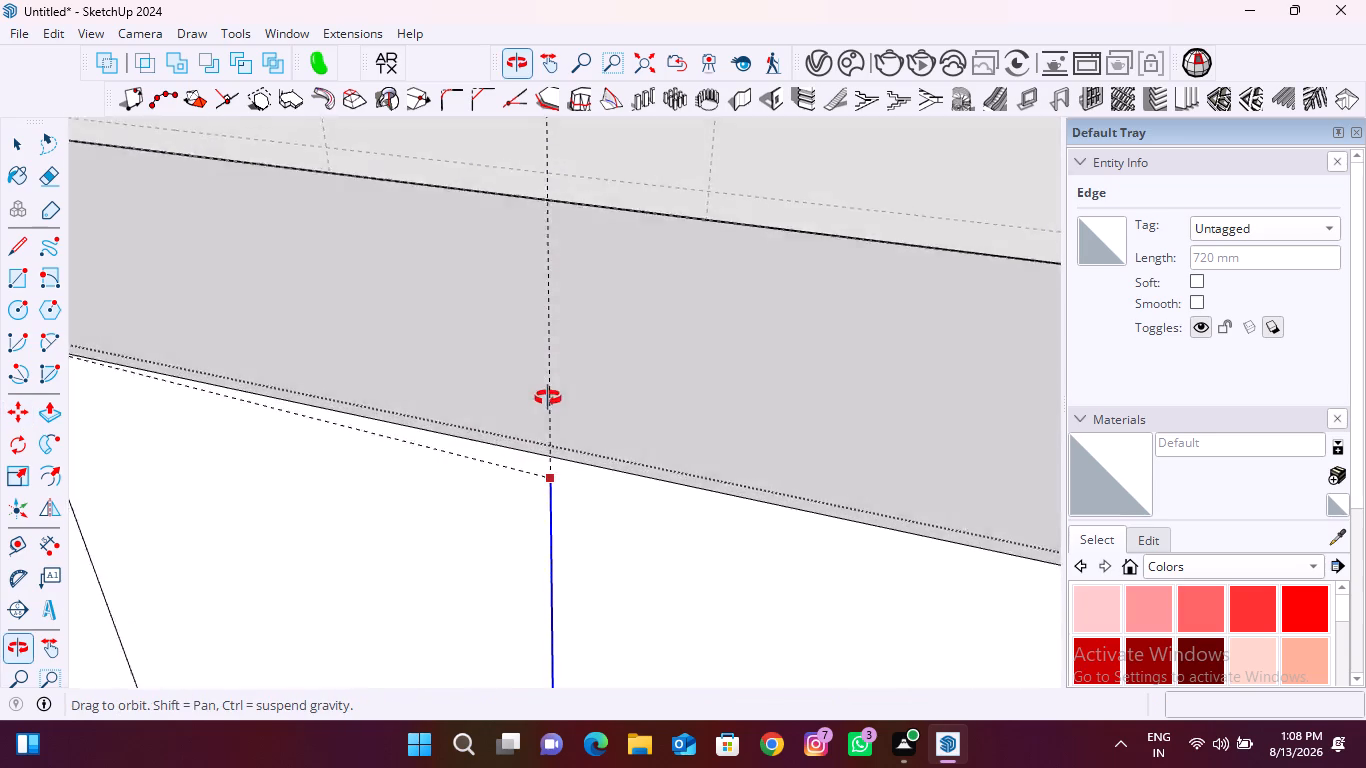
{"action": "middle_click_drag", "start_coordinate": [548, 398], "coordinate": [550, 375]}
{"action": "scroll", "coordinate": [550, 375], "scroll_direction": "up", "scroll_amount": 1}
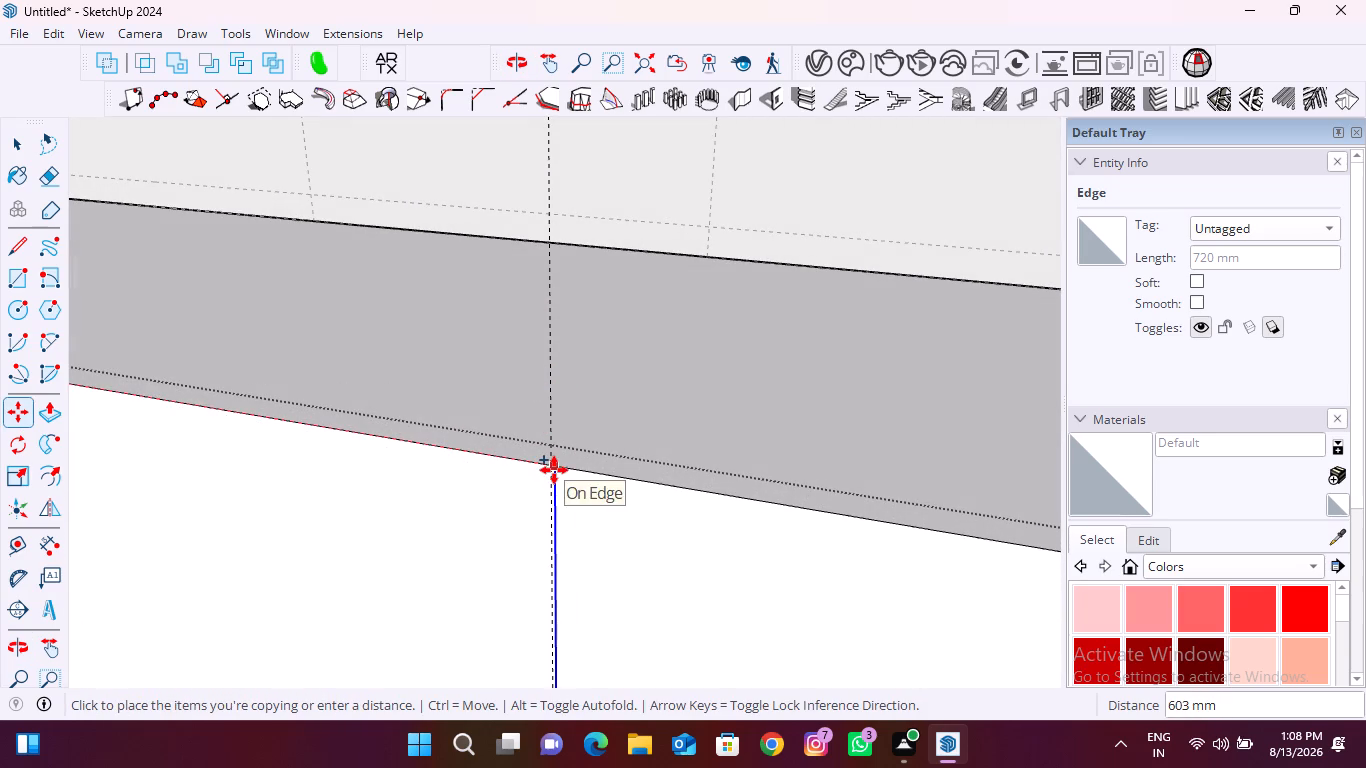
{"action": "left_click", "coordinate": [551, 460]}
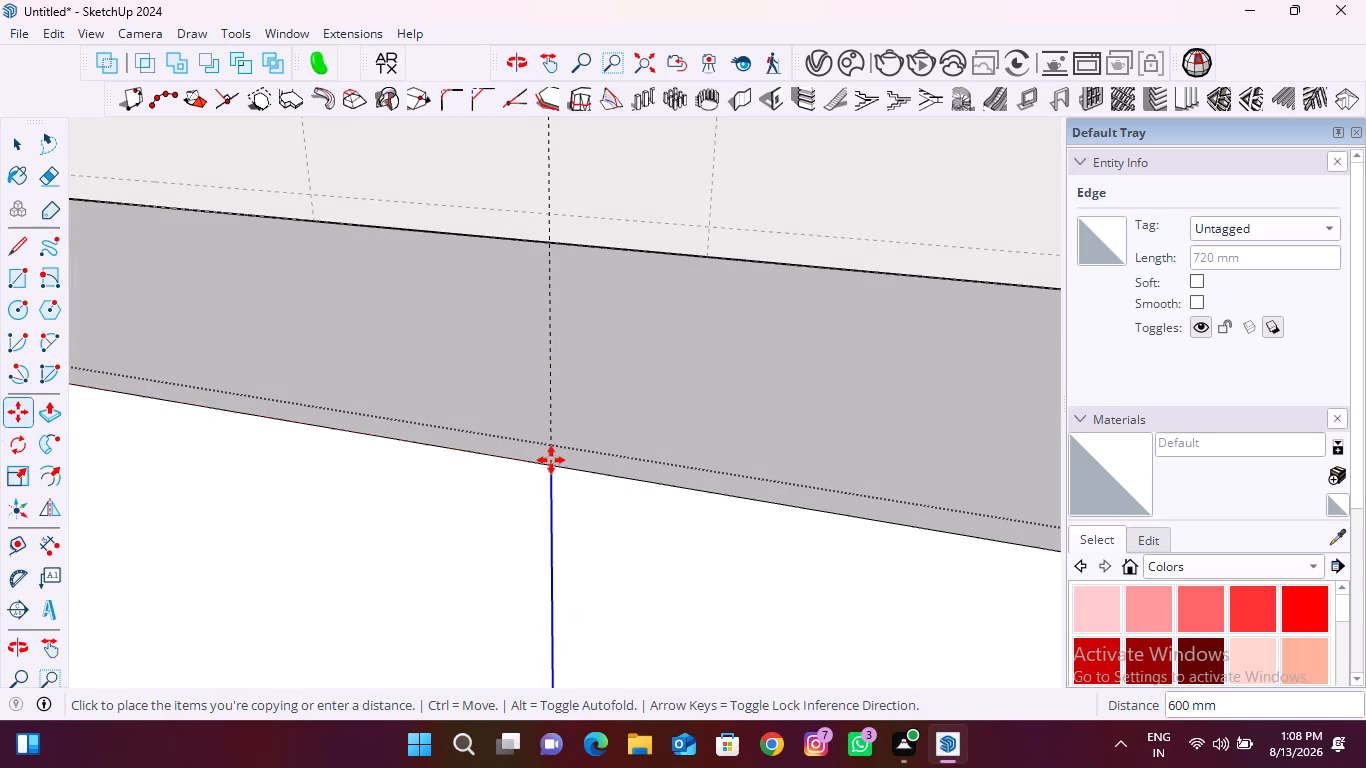
{"action": "left_click", "coordinate": [551, 467]}
{"action": "scroll", "coordinate": [406, 469], "scroll_direction": "down", "scroll_amount": 8}
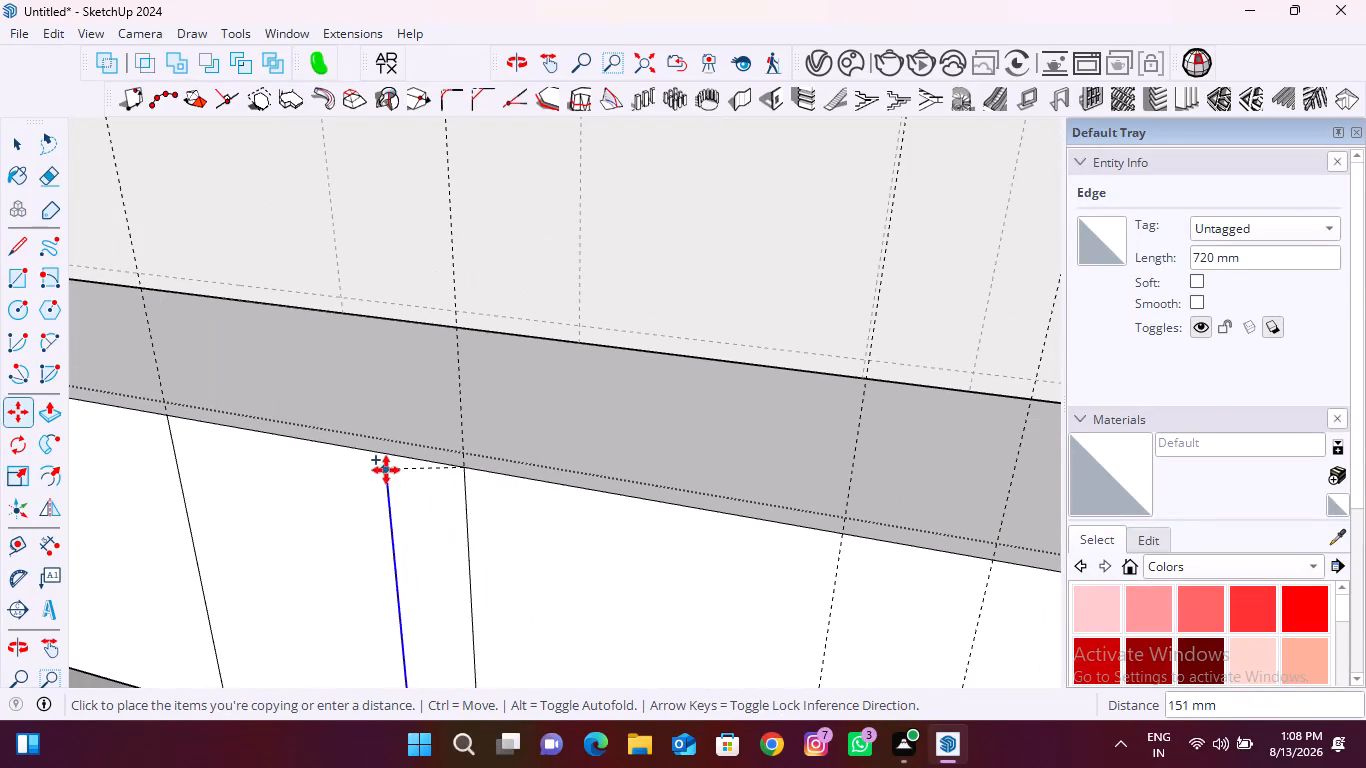
{"action": "left_click", "coordinate": [842, 536]}
Copy the vertical divider edge onto the last two guides near the far end of the cabinet front.
{"action": "scroll", "coordinate": [386, 538], "scroll_direction": "down", "scroll_amount": 5}
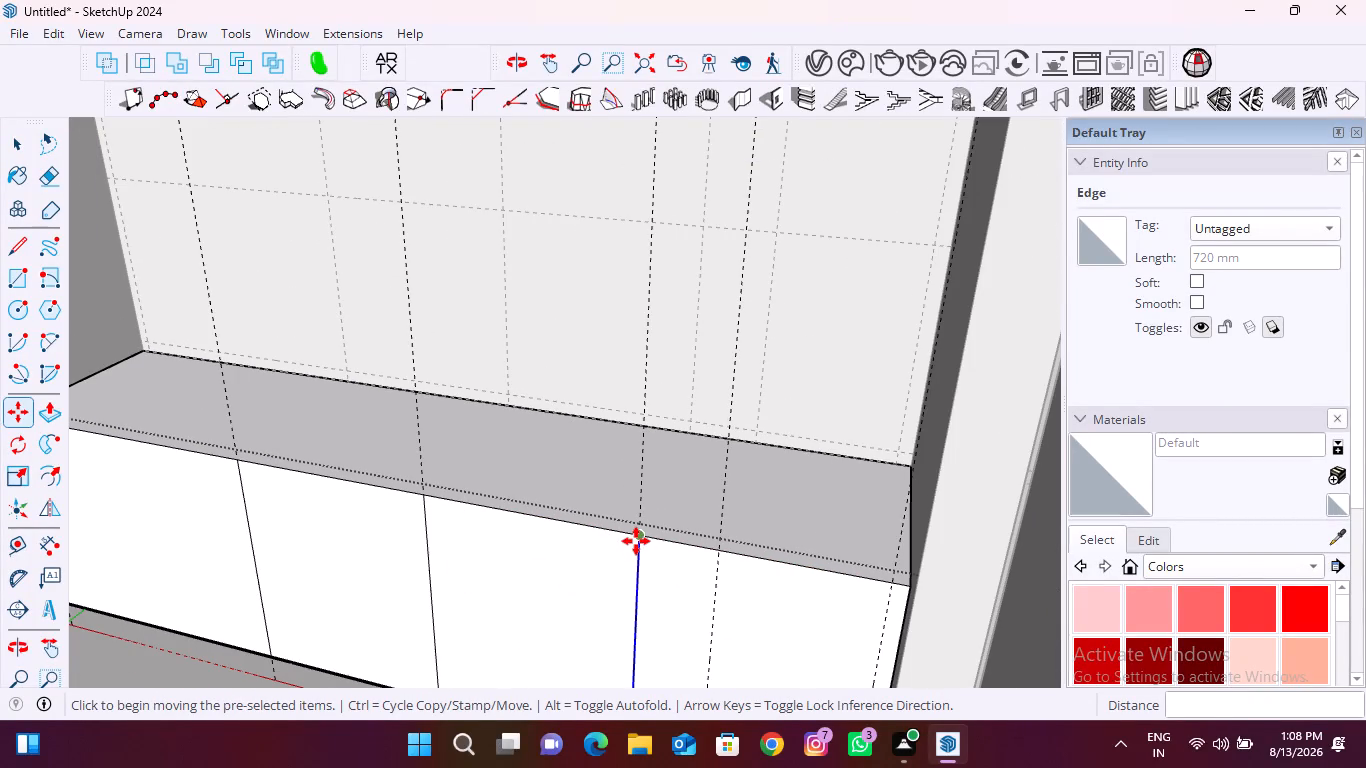
{"action": "left_click", "coordinate": [636, 540]}
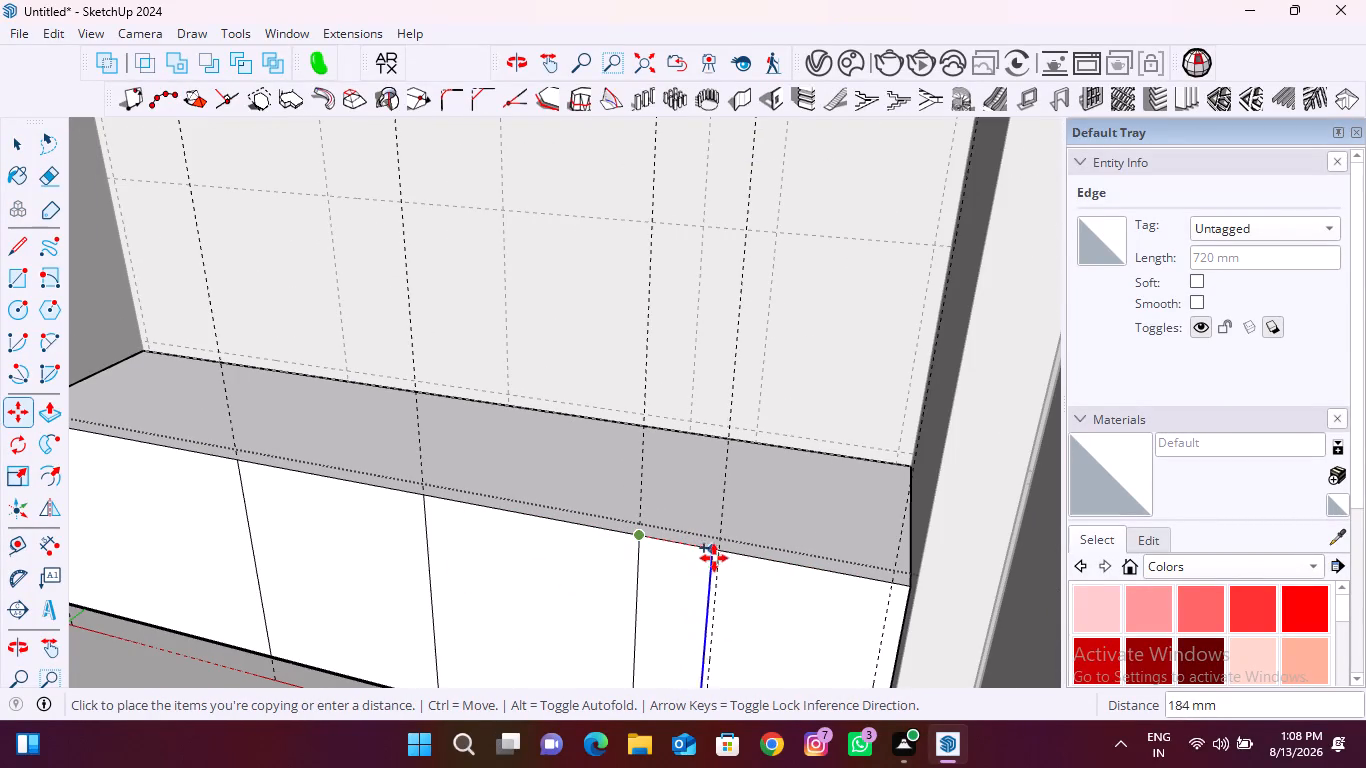
{"action": "left_click", "coordinate": [717, 560]}
{"action": "left_click", "coordinate": [714, 556]}
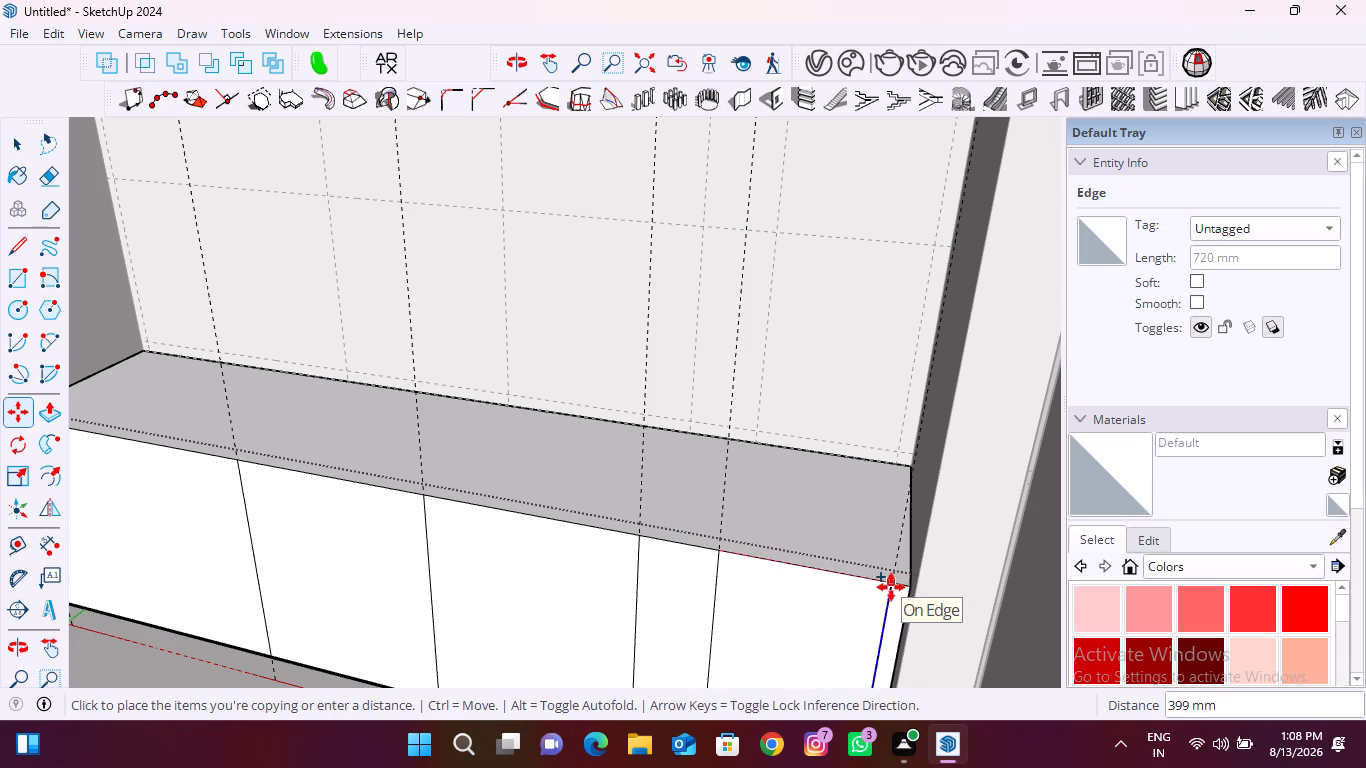
{"action": "scroll", "coordinate": [891, 587], "scroll_direction": "up", "scroll_amount": 5}
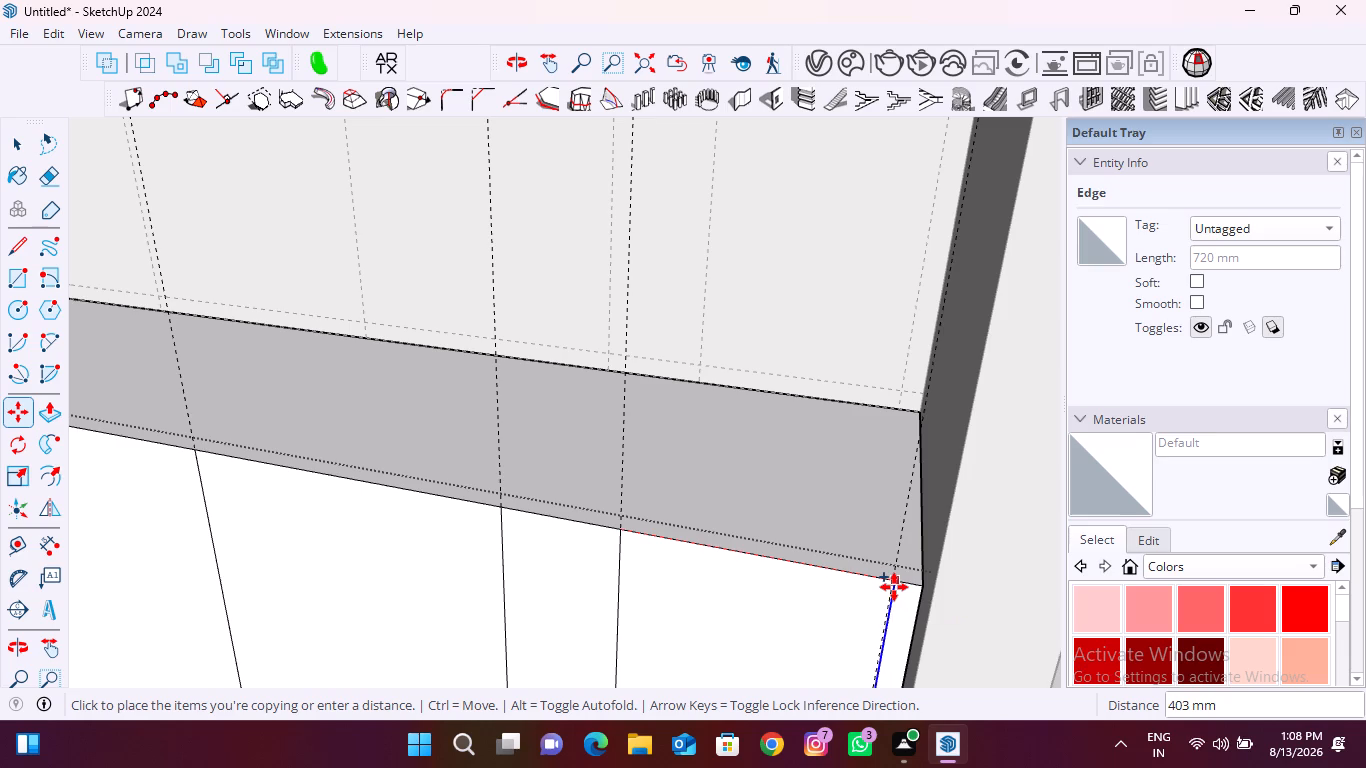
{"action": "left_click", "coordinate": [893, 587]}
{"action": "scroll", "coordinate": [816, 583], "scroll_direction": "down", "scroll_amount": 10}
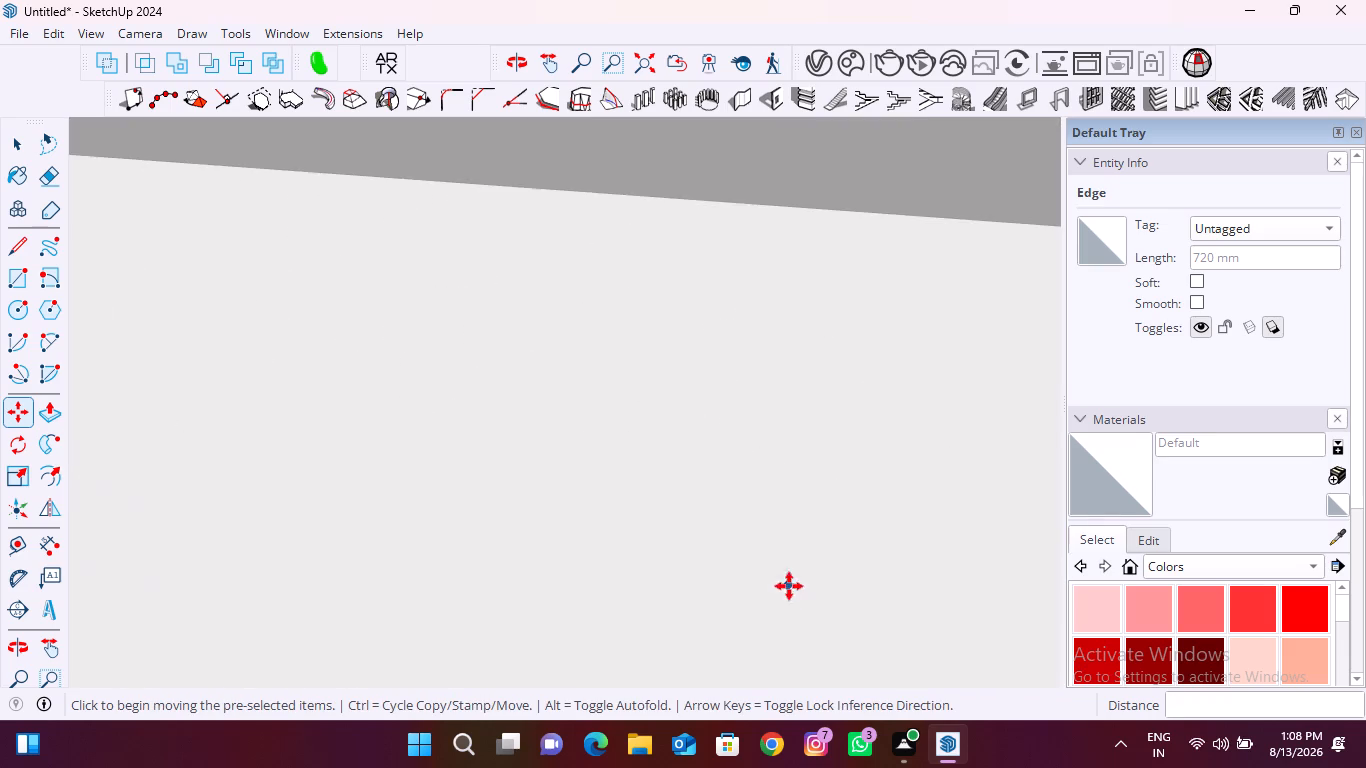
{"action": "key", "text": "space"}
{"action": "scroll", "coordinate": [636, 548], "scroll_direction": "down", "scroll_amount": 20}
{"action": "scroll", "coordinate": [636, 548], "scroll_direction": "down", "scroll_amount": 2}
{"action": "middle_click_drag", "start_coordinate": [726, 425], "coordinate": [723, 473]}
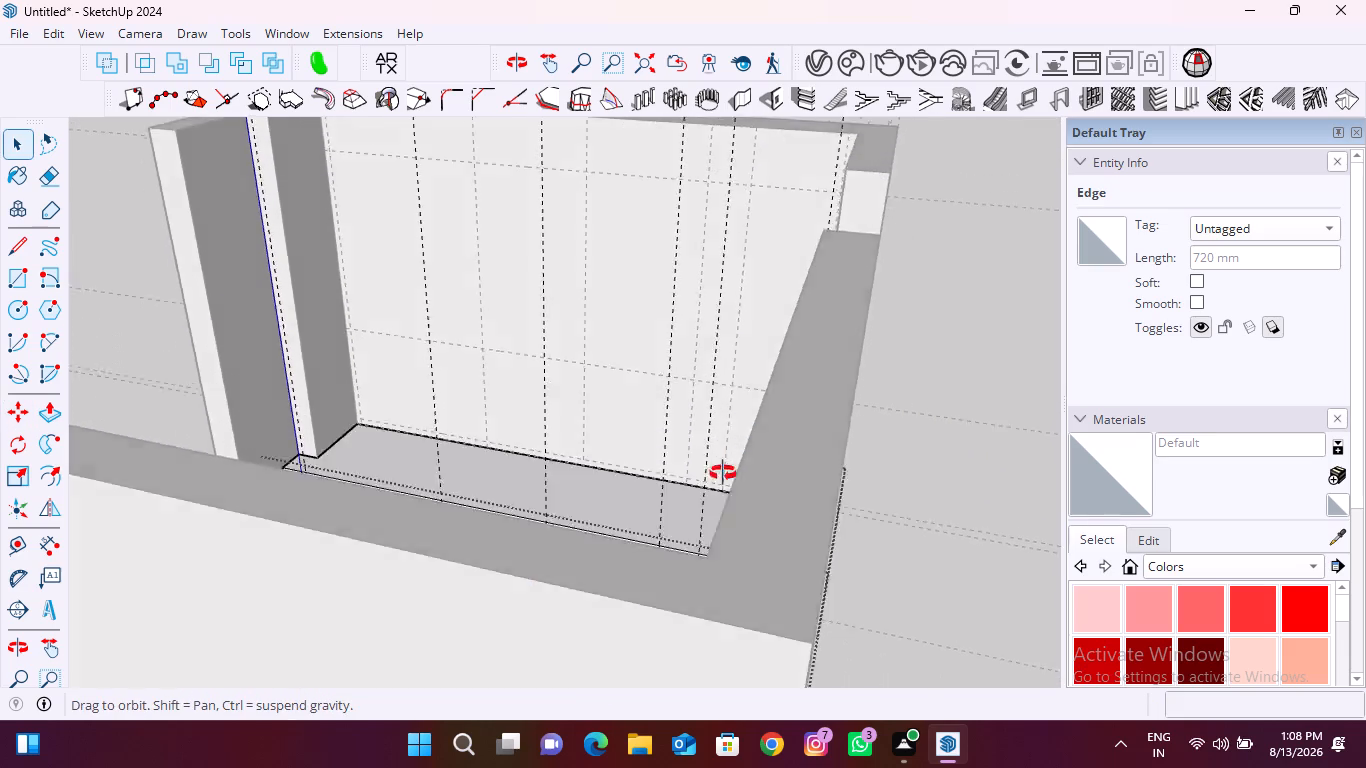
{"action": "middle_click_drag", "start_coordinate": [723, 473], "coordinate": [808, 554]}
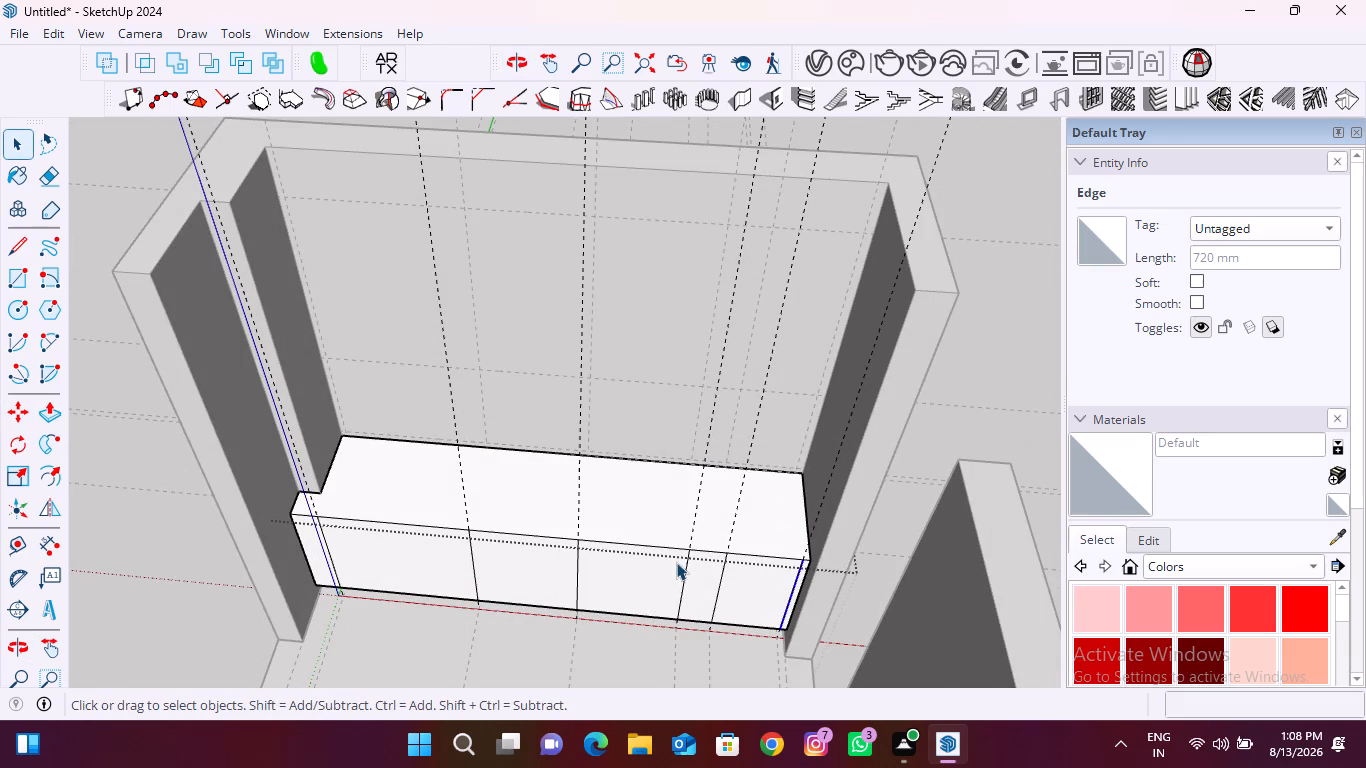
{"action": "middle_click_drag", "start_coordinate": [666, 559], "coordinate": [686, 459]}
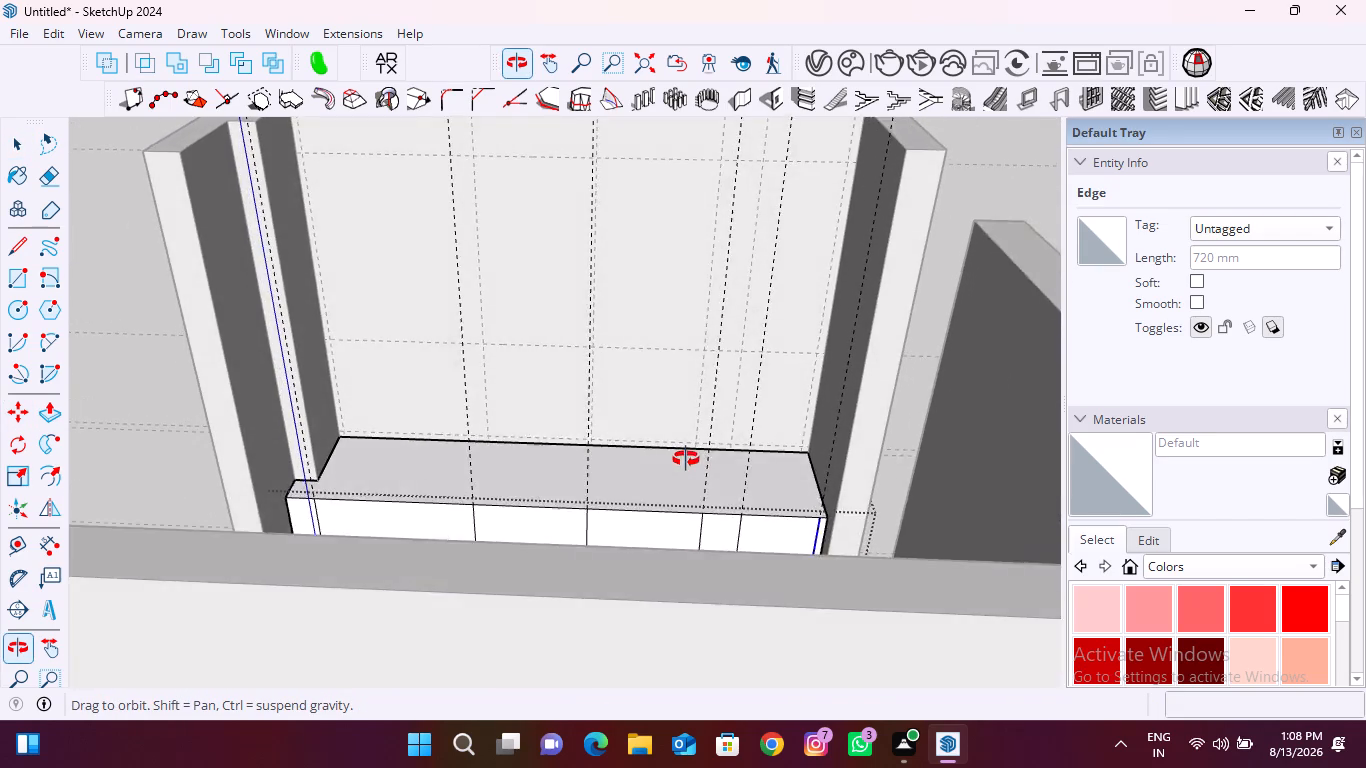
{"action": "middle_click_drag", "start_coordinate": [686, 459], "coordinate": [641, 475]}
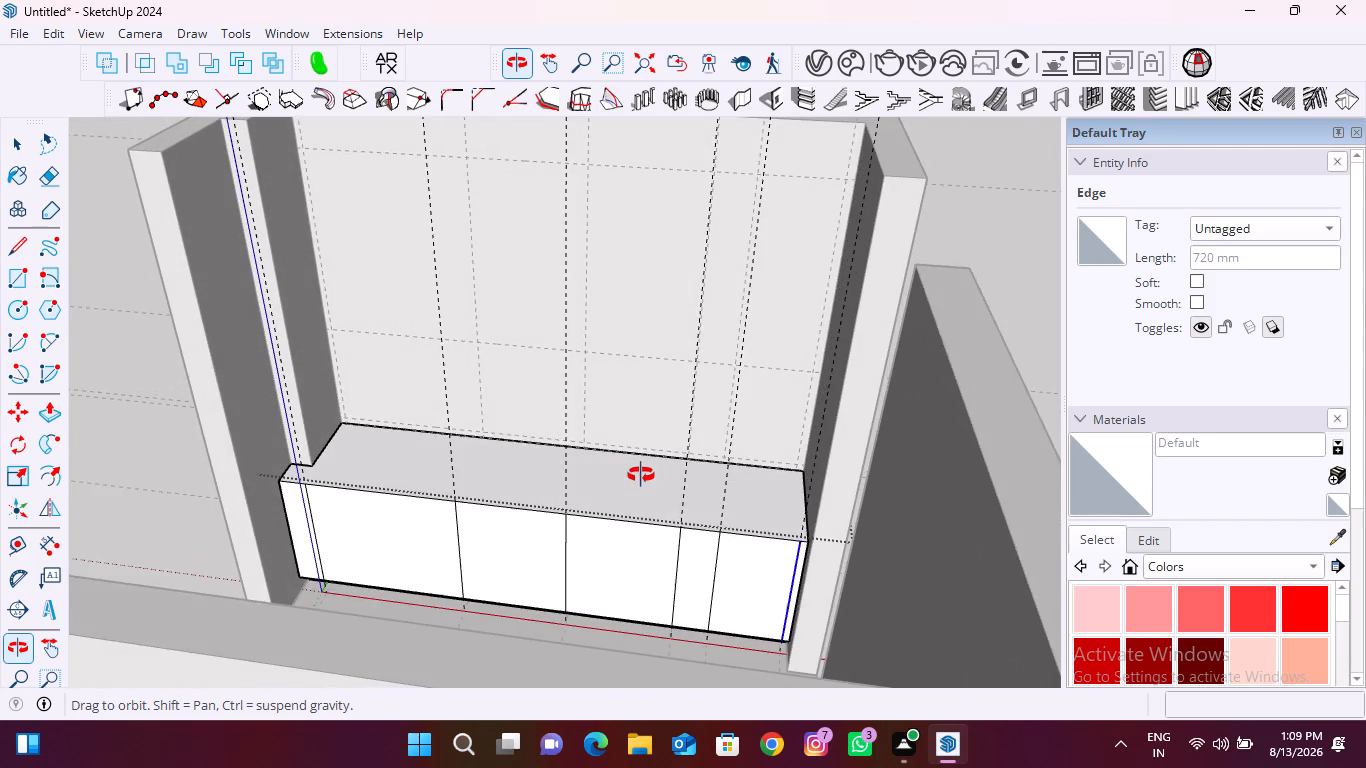
Push/Pull the narrow 155 mm wide strip at the notched end of the cabinet front out 18 mm, keeping the starting face.
{"action": "middle_click_drag", "start_coordinate": [641, 475], "coordinate": [674, 491]}
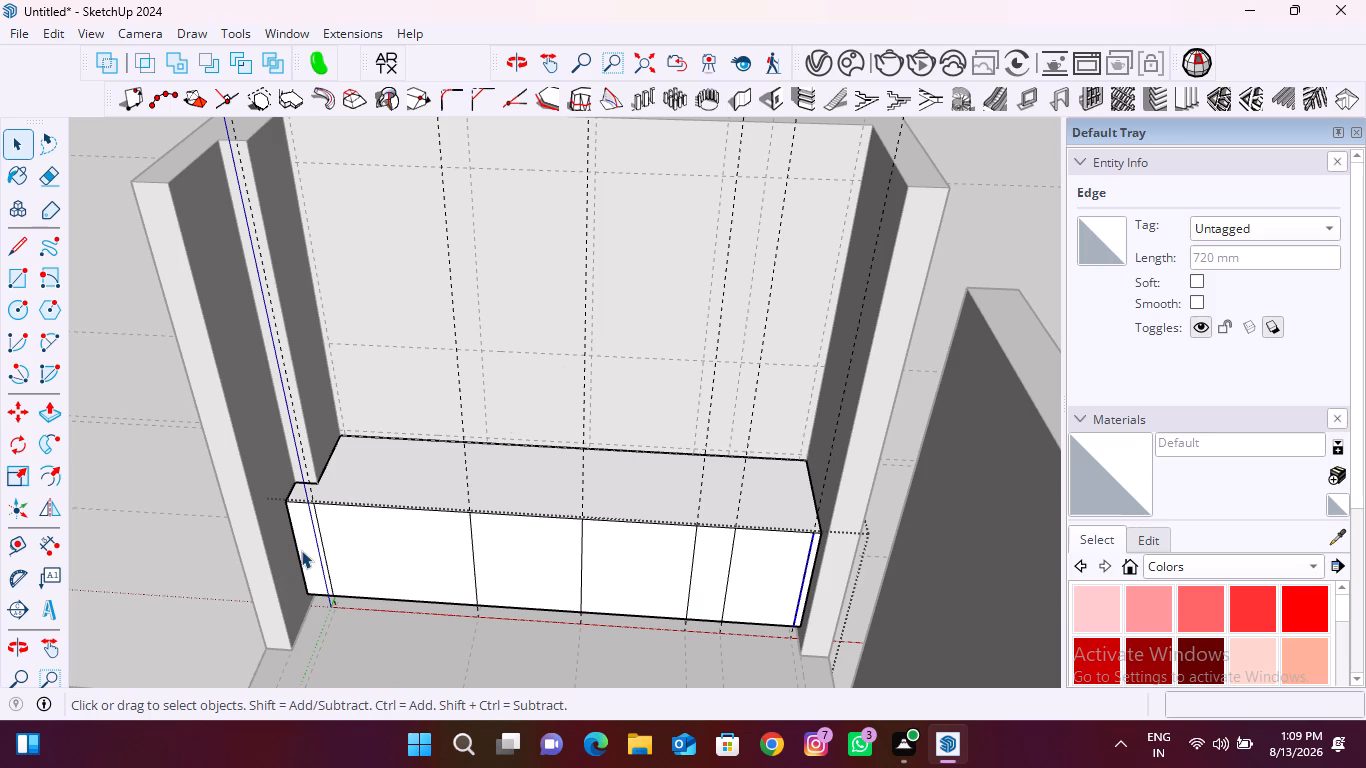
{"action": "scroll", "coordinate": [301, 550], "scroll_direction": "up", "scroll_amount": 11}
{"action": "middle_click_drag", "start_coordinate": [413, 506], "coordinate": [401, 565]}
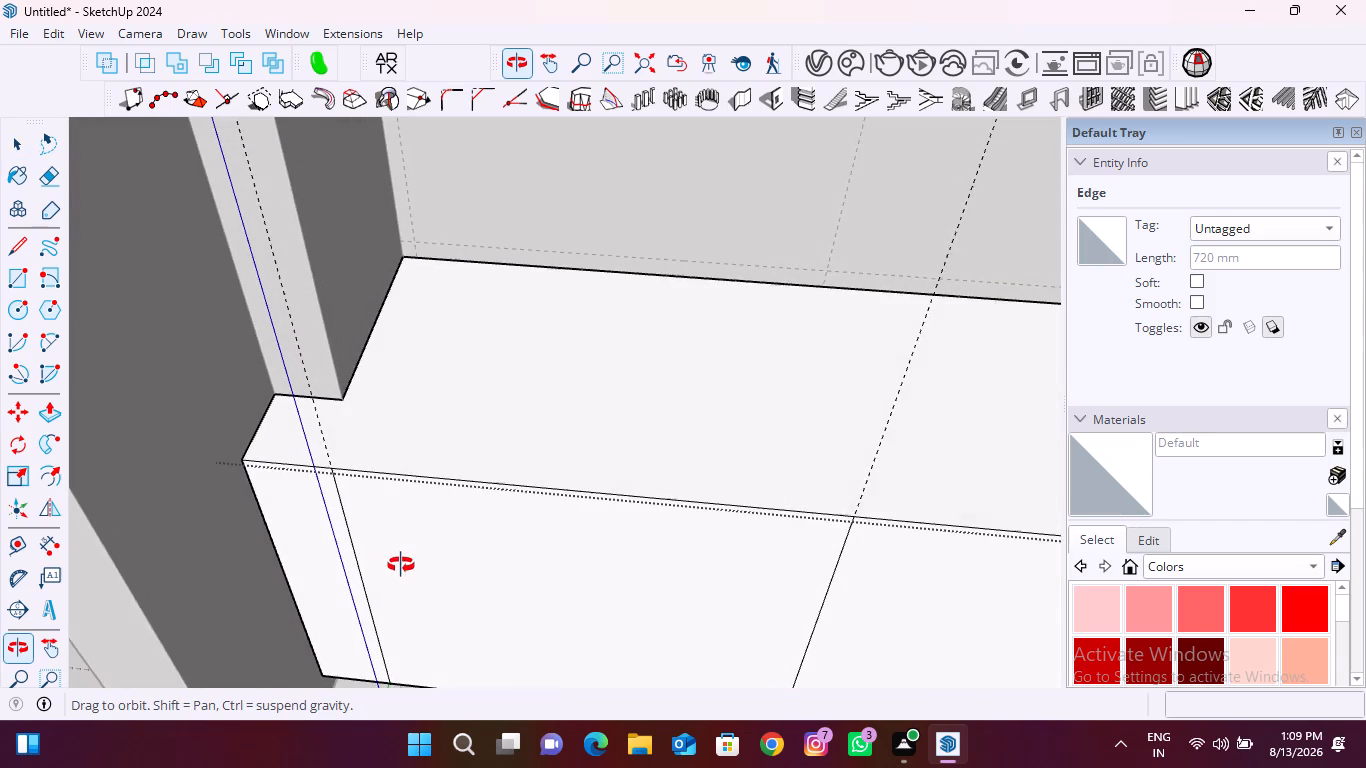
{"action": "middle_click_drag", "start_coordinate": [401, 565], "coordinate": [421, 546]}
{"action": "key", "text": "p"}
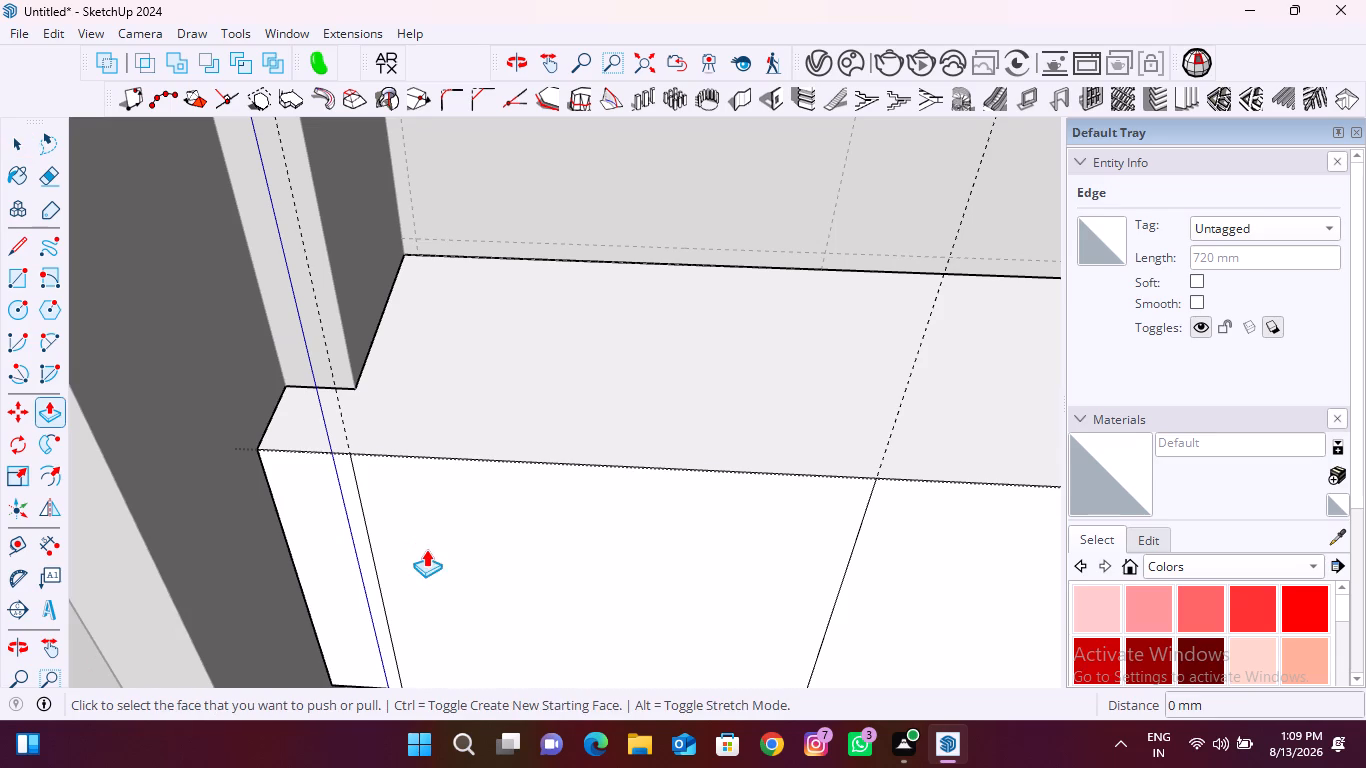
{"action": "left_click", "coordinate": [333, 542]}
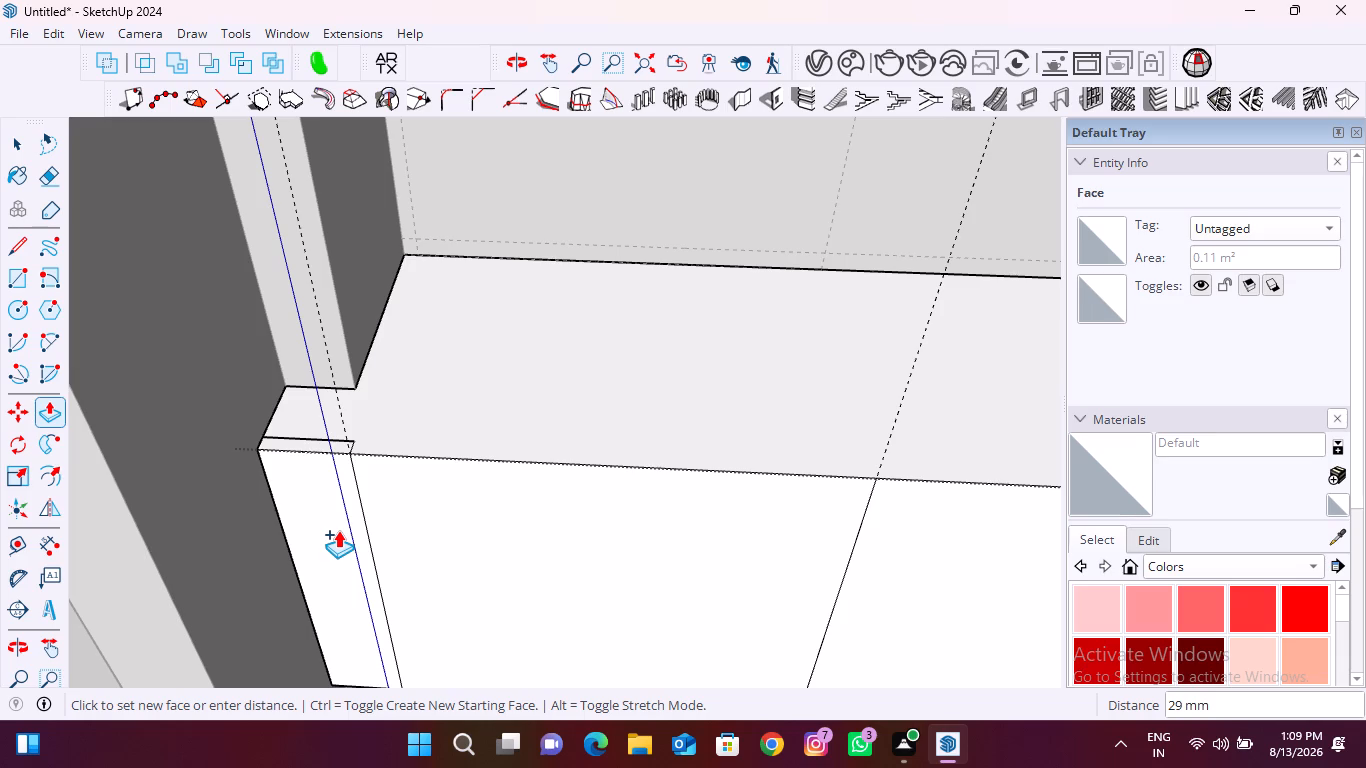
{"action": "type", "text": "18"}
{"action": "key", "text": "Return"}
Repeat the 18 mm extrusion on the remaining cabinet front panels, including the thin end strip against the opposite side wall.
{"action": "double_click", "coordinate": [421, 525]}
{"action": "scroll", "coordinate": [343, 517], "scroll_direction": "down", "scroll_amount": 5}
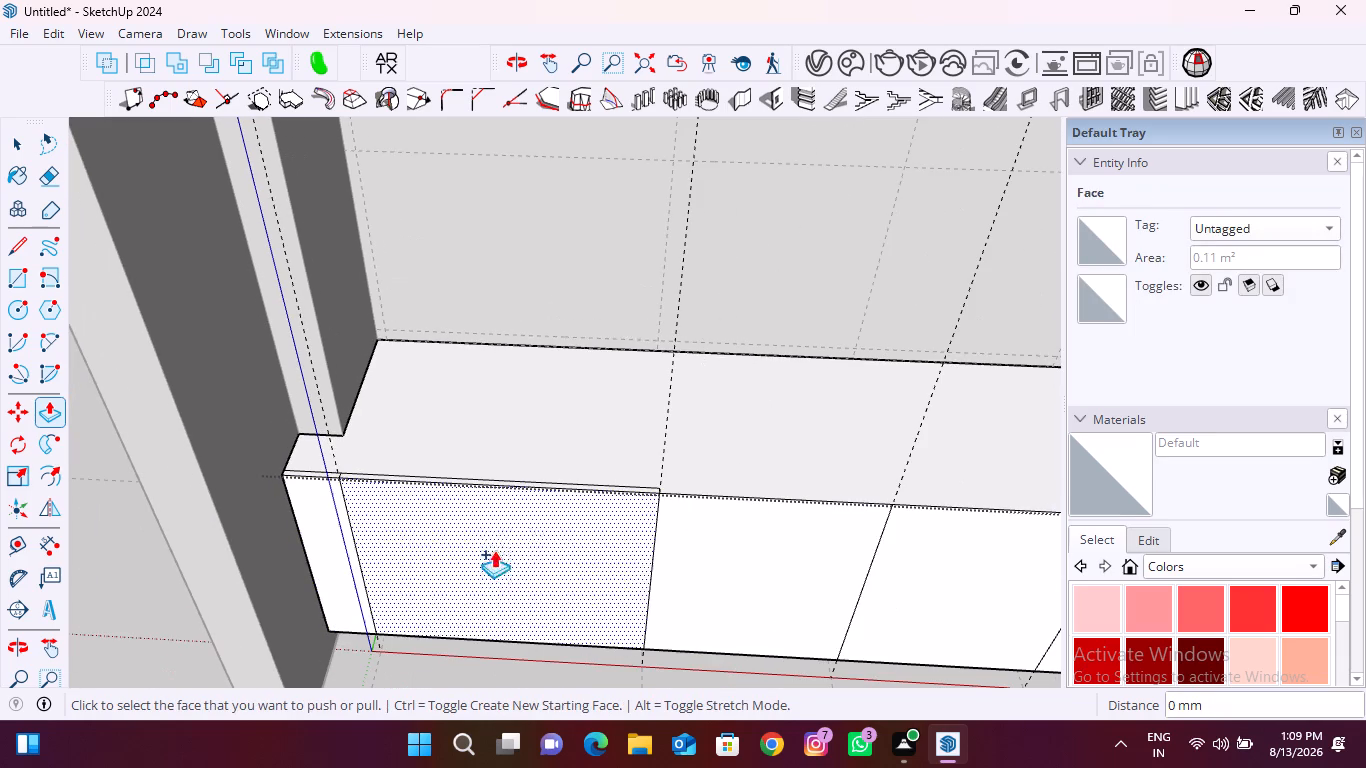
{"action": "double_click", "coordinate": [718, 562]}
{"action": "scroll", "coordinate": [467, 562], "scroll_direction": "down", "scroll_amount": 6}
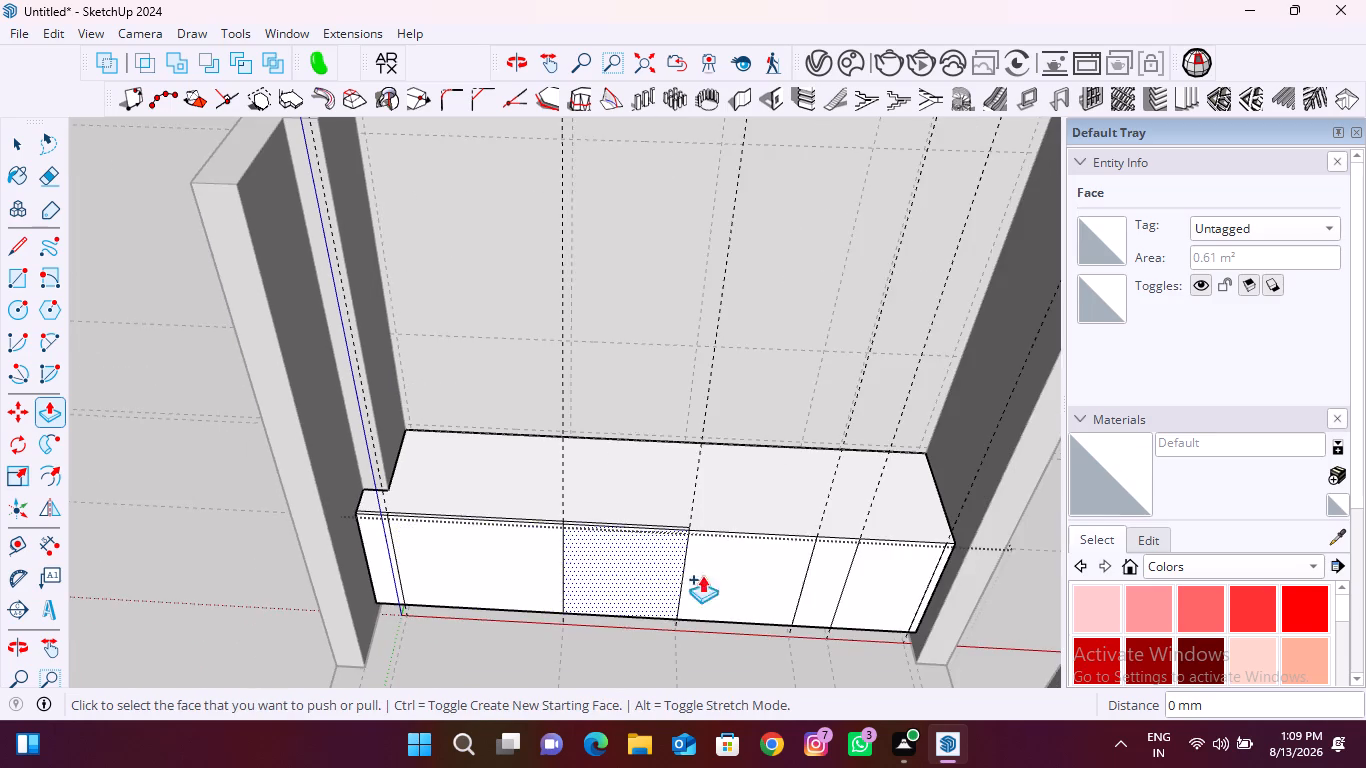
{"action": "scroll", "coordinate": [745, 578], "scroll_direction": "up", "scroll_amount": 4}
{"action": "double_click", "coordinate": [749, 580]}
{"action": "double_click", "coordinate": [857, 578]}
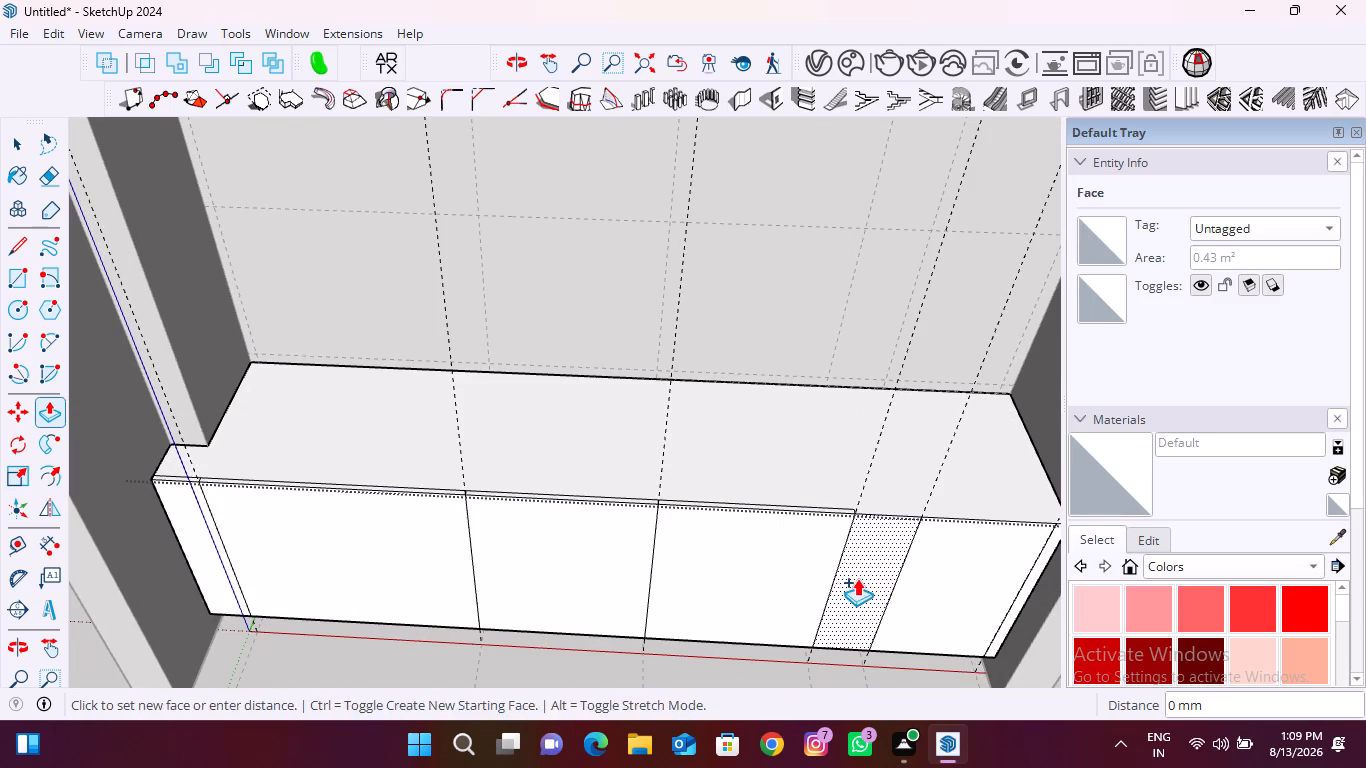
{"action": "double_click", "coordinate": [949, 575]}
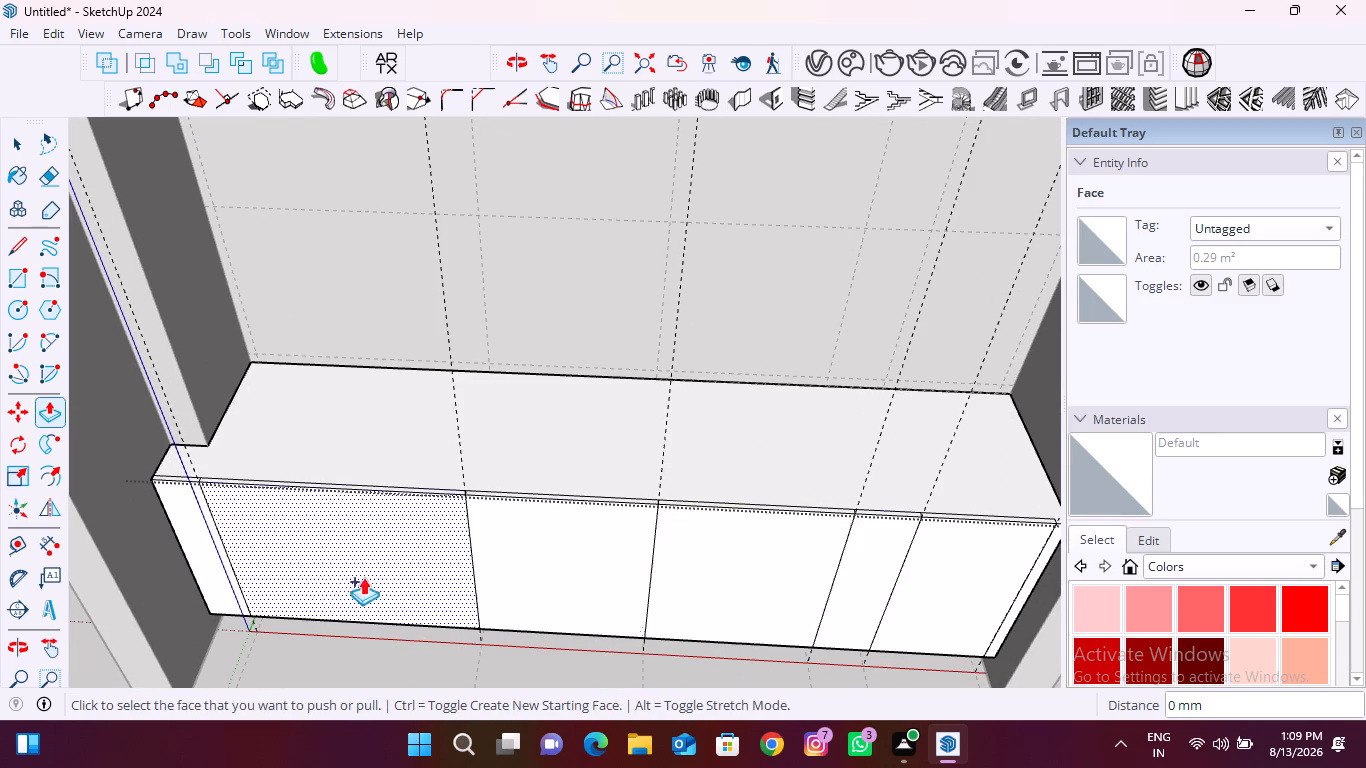
{"action": "scroll", "coordinate": [215, 582], "scroll_direction": "down", "scroll_amount": 4}
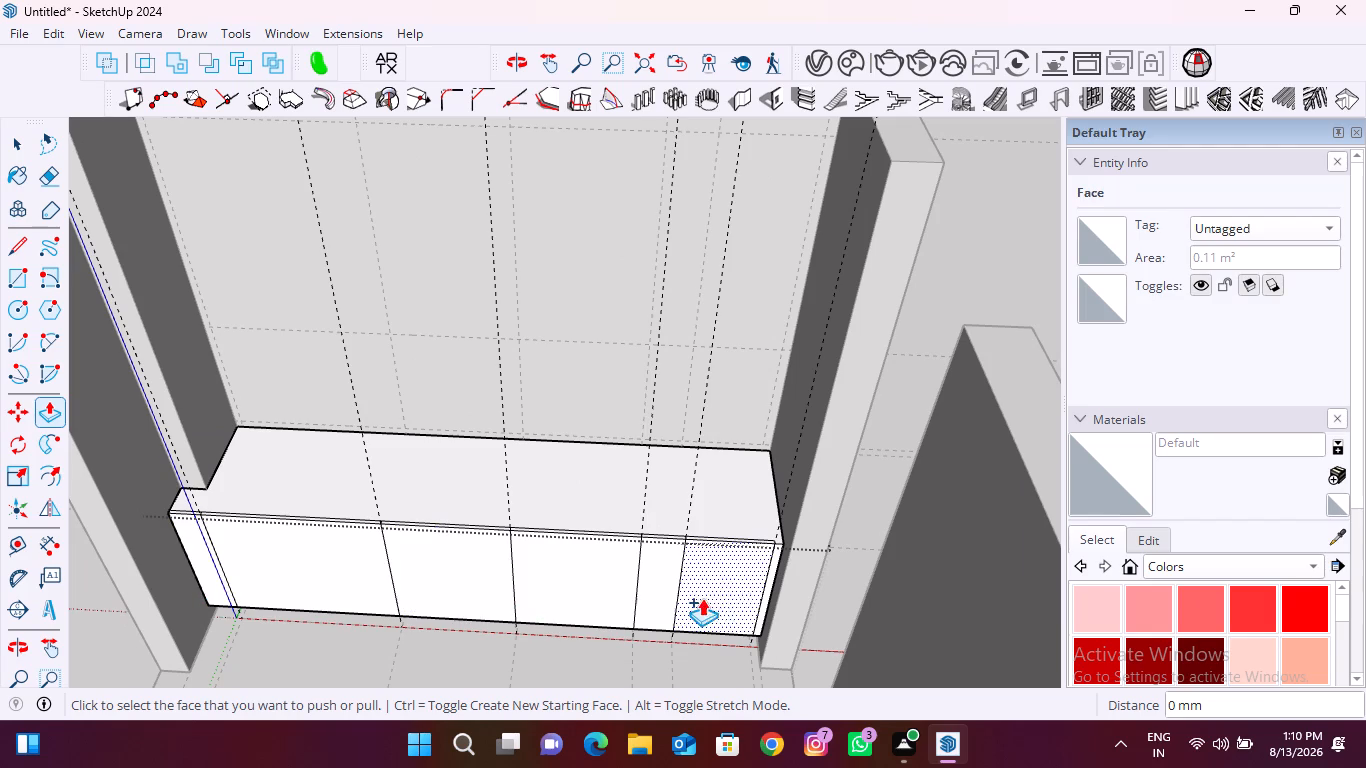
{"action": "scroll", "coordinate": [742, 585], "scroll_direction": "up", "scroll_amount": 7}
{"action": "double_click", "coordinate": [800, 567]}
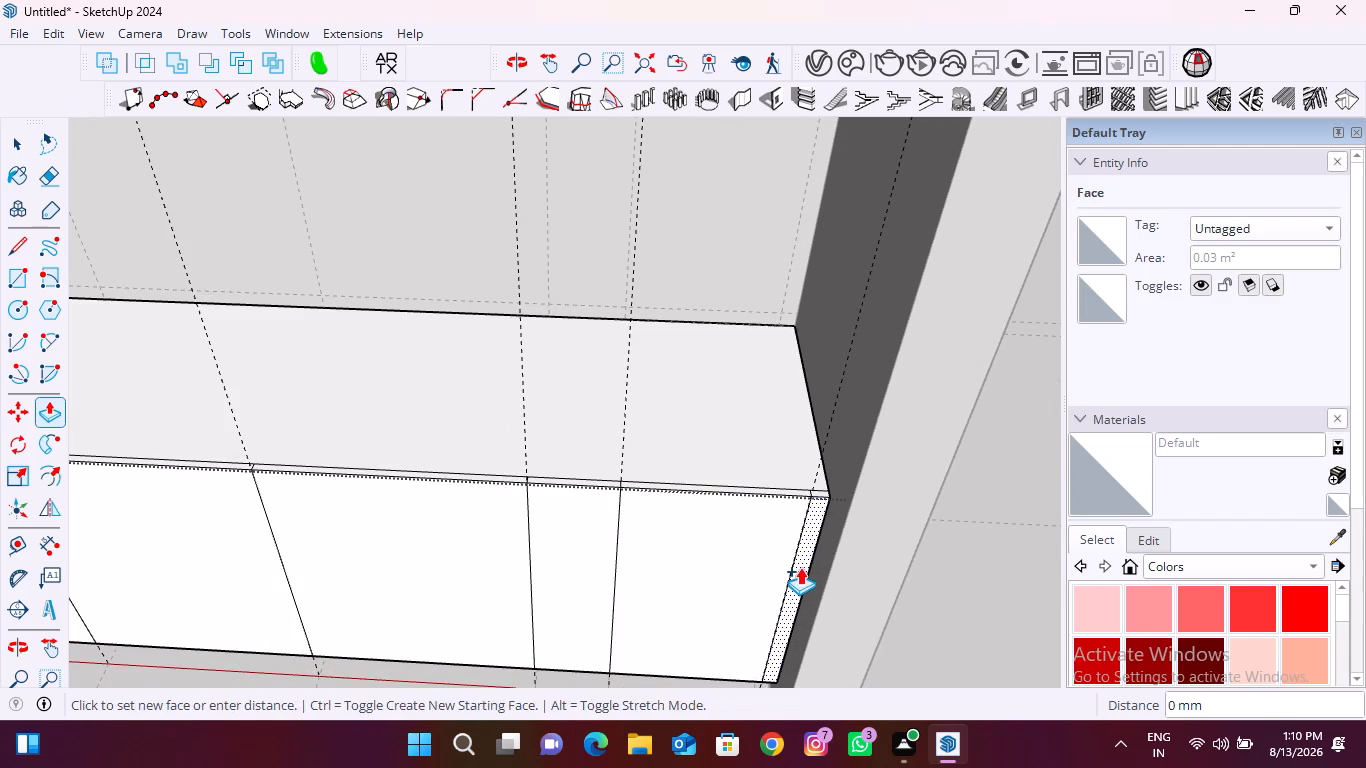
{"action": "scroll", "coordinate": [712, 566], "scroll_direction": "down", "scroll_amount": 8}
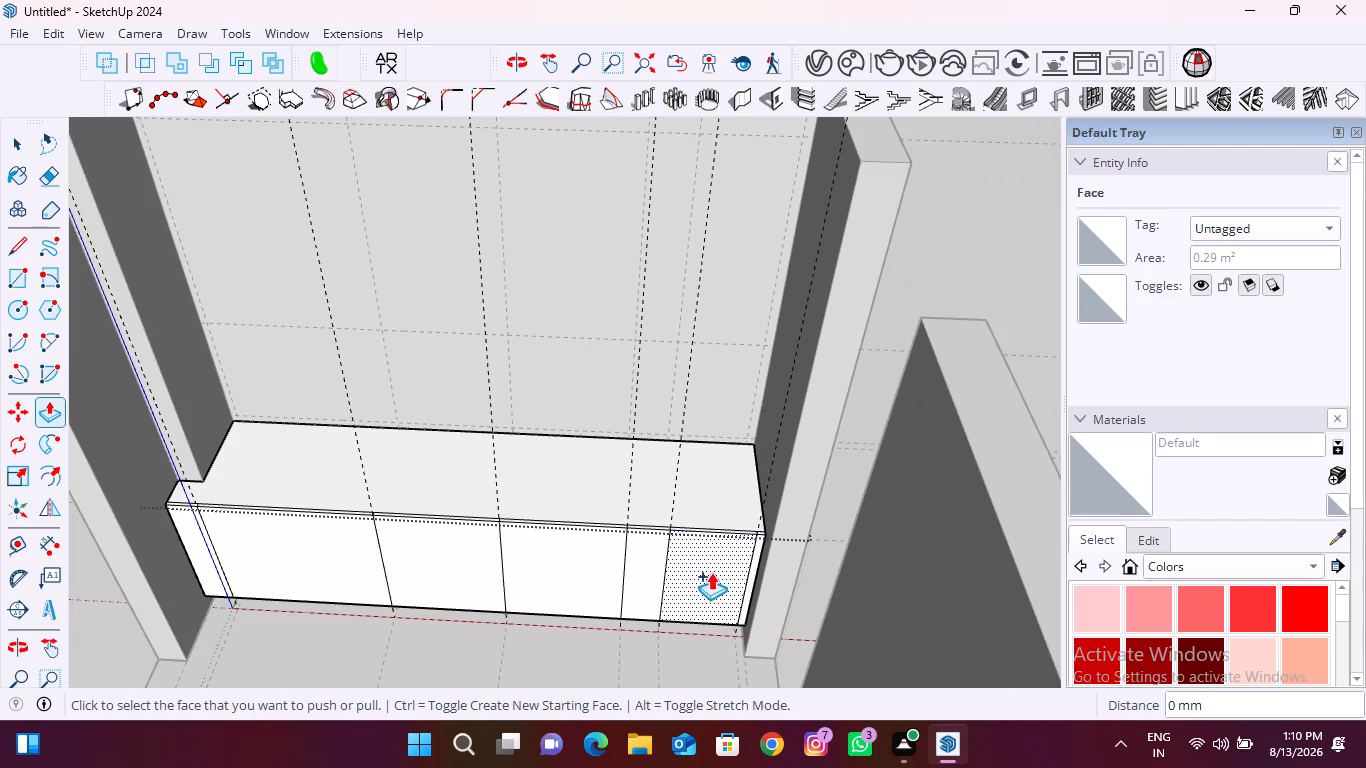
{"action": "key", "text": "space"}
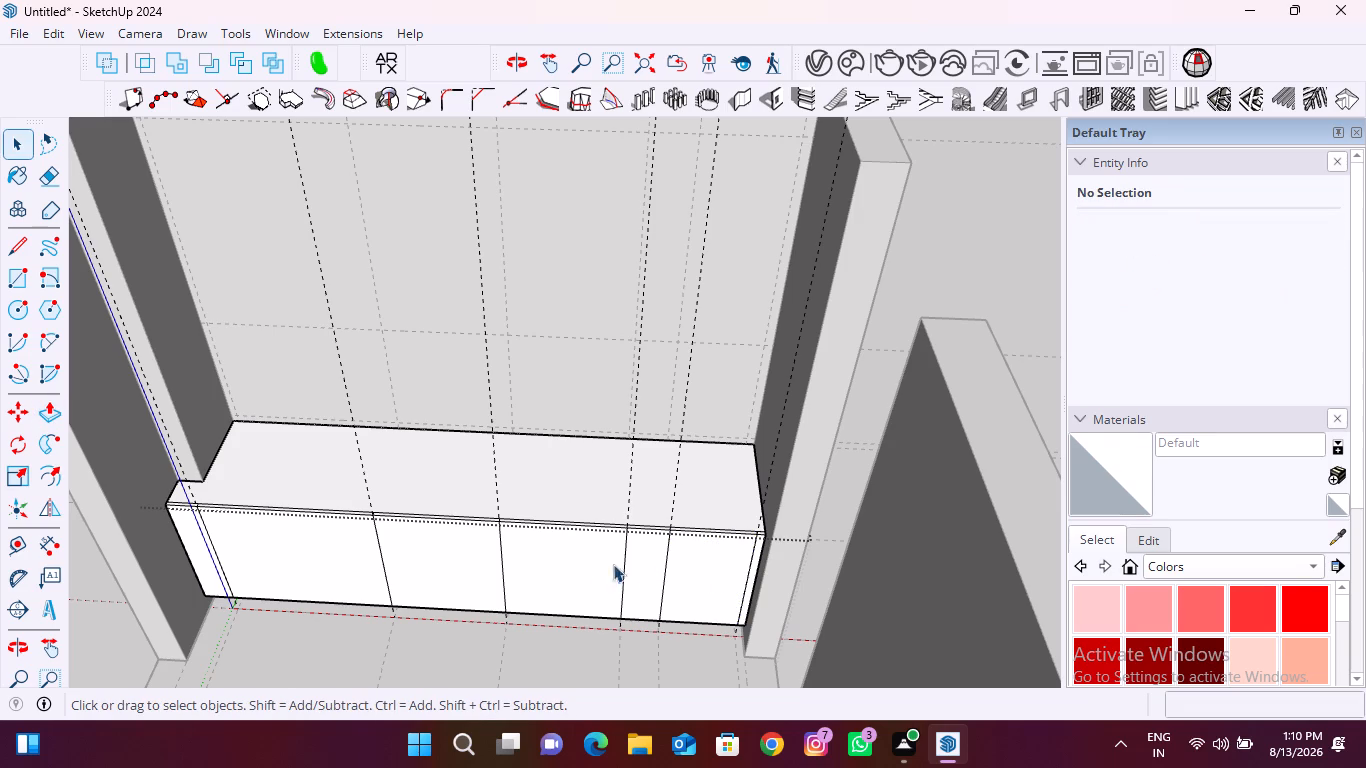
Delete the first three vertical guides along the cabinet front, starting from the notched end.
{"action": "scroll", "coordinate": [607, 592], "scroll_direction": "down", "scroll_amount": 2}
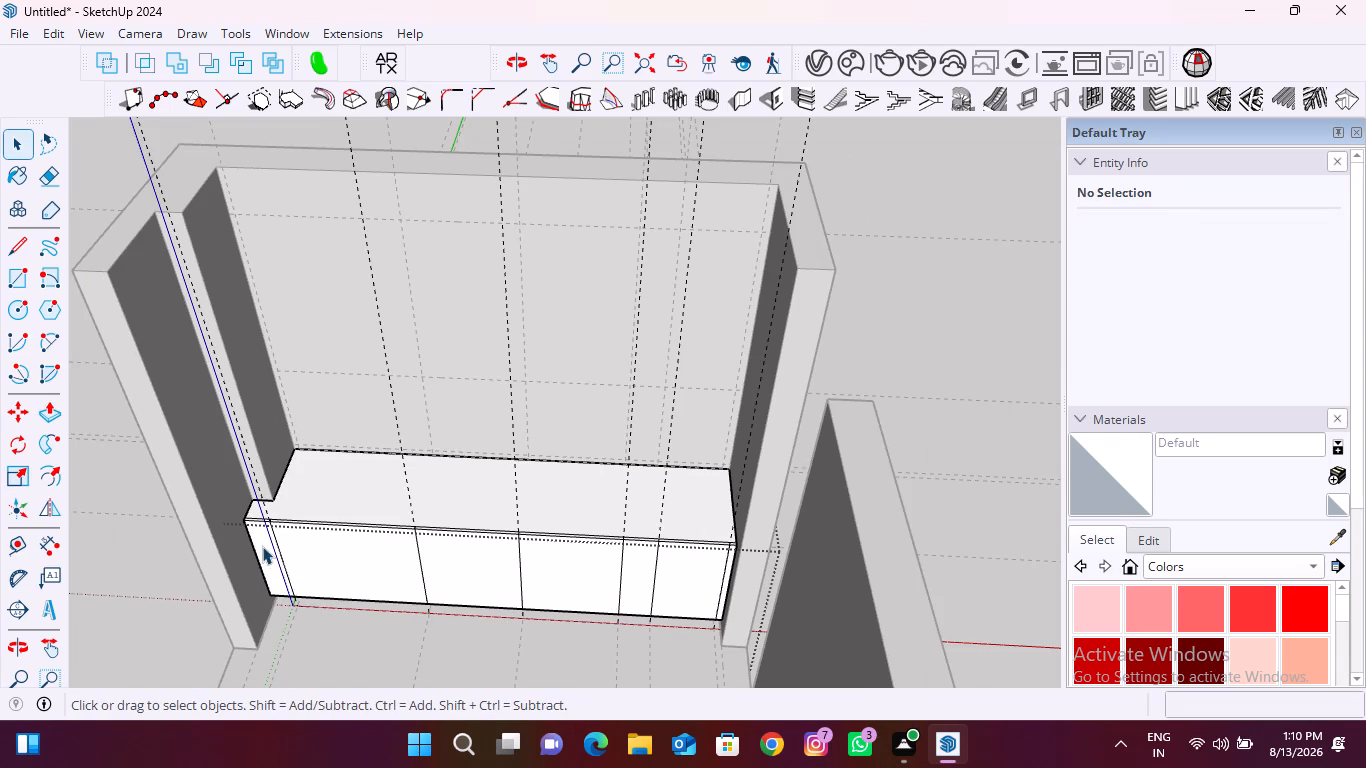
{"action": "scroll", "coordinate": [262, 546], "scroll_direction": "up", "scroll_amount": 4}
{"action": "scroll", "coordinate": [262, 546], "scroll_direction": "down", "scroll_amount": 4}
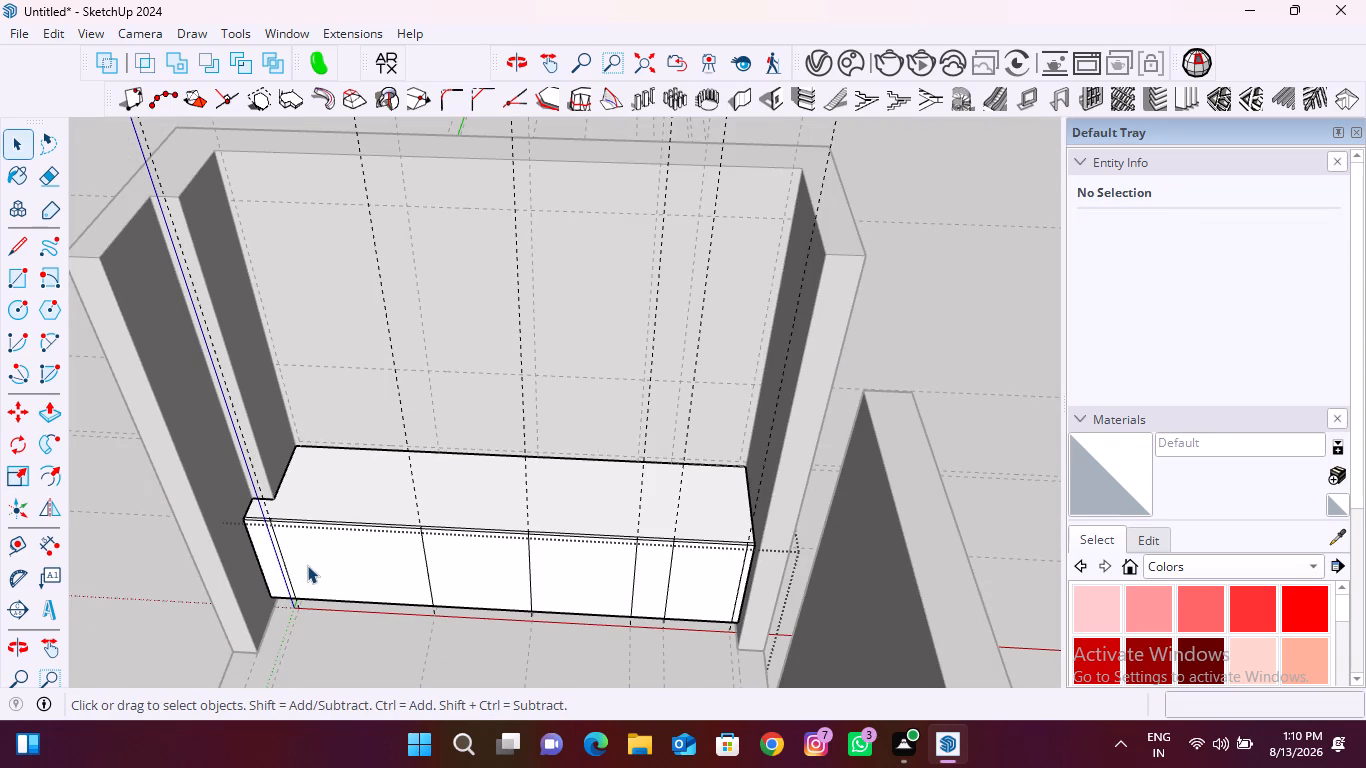
{"action": "scroll", "coordinate": [305, 568], "scroll_direction": "down", "scroll_amount": 2}
{"action": "scroll", "coordinate": [266, 511], "scroll_direction": "up", "scroll_amount": 8}
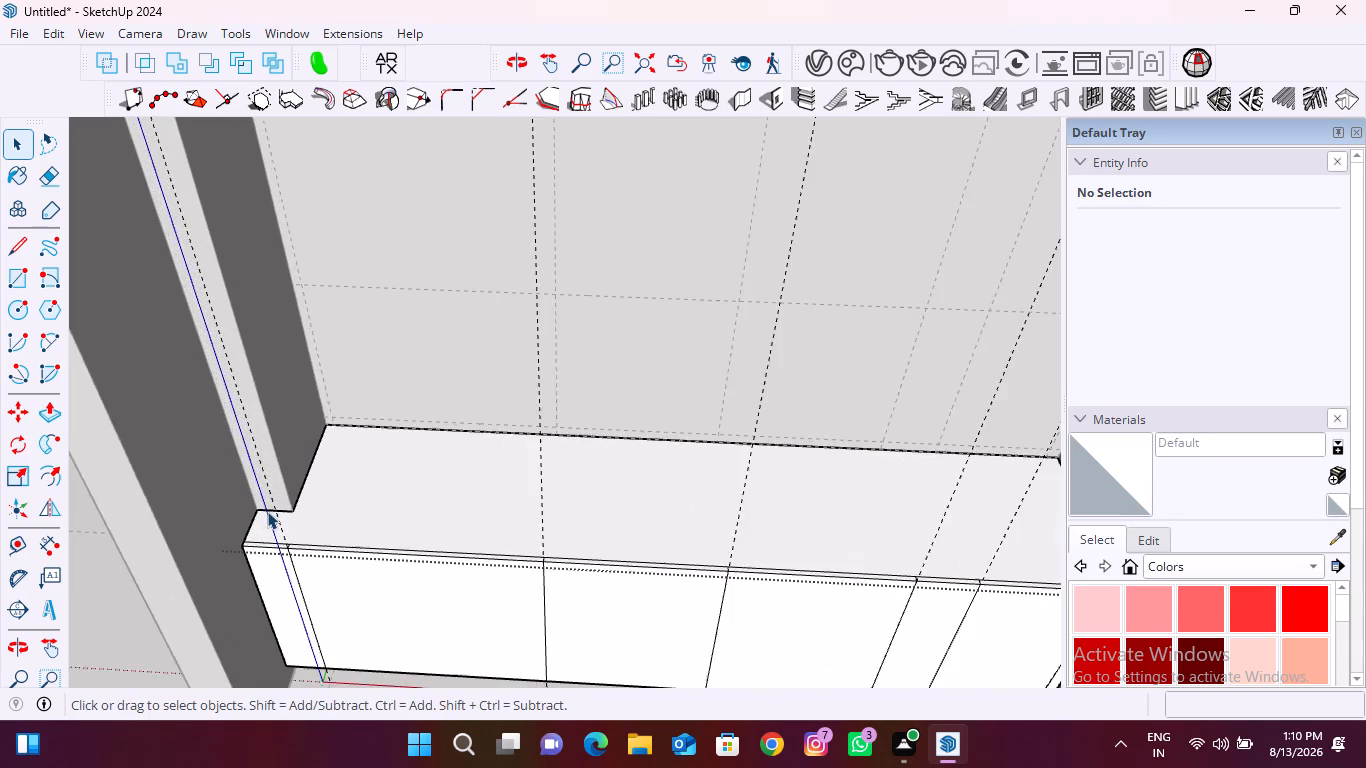
{"action": "scroll", "coordinate": [267, 511], "scroll_direction": "up", "scroll_amount": 2}
{"action": "left_click", "coordinate": [280, 516]}
{"action": "key", "text": "Delete"}
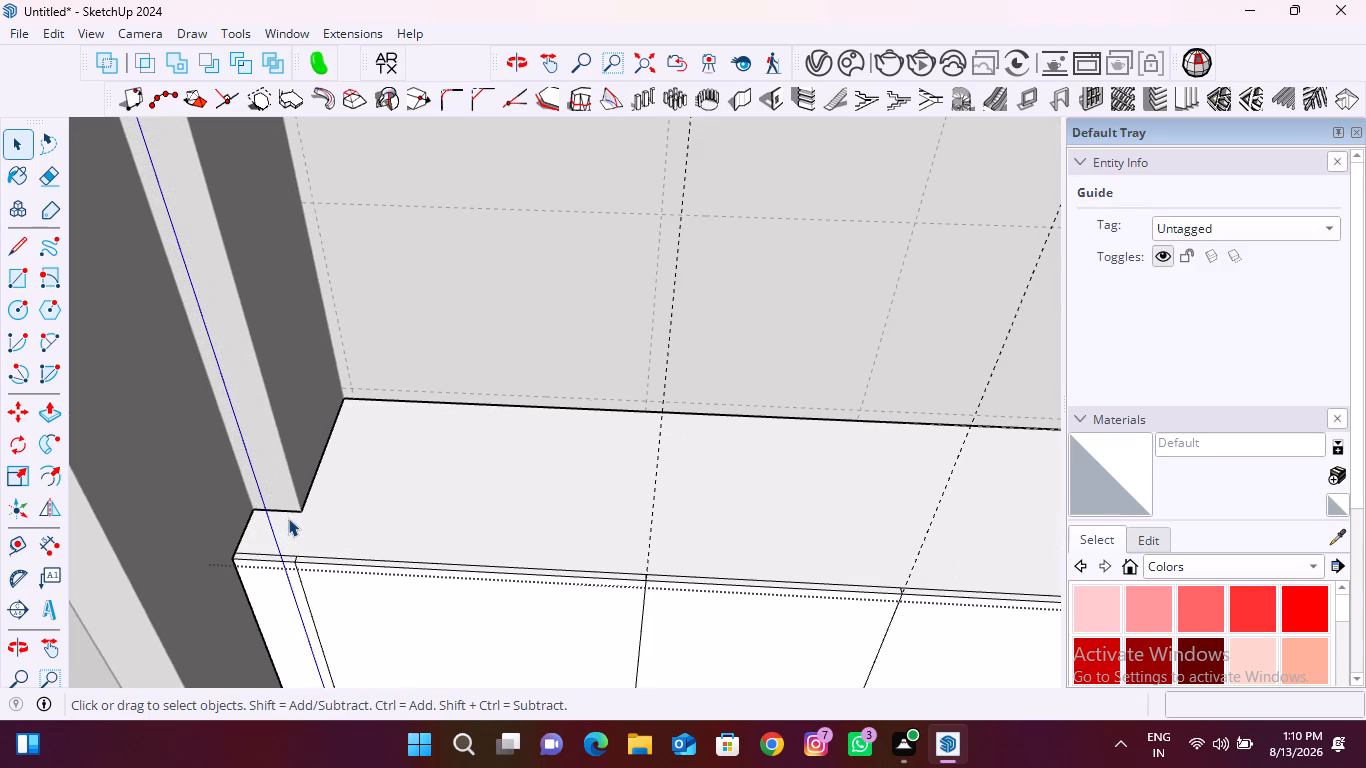
{"action": "left_click", "coordinate": [647, 550]}
{"action": "key", "text": "Delete"}
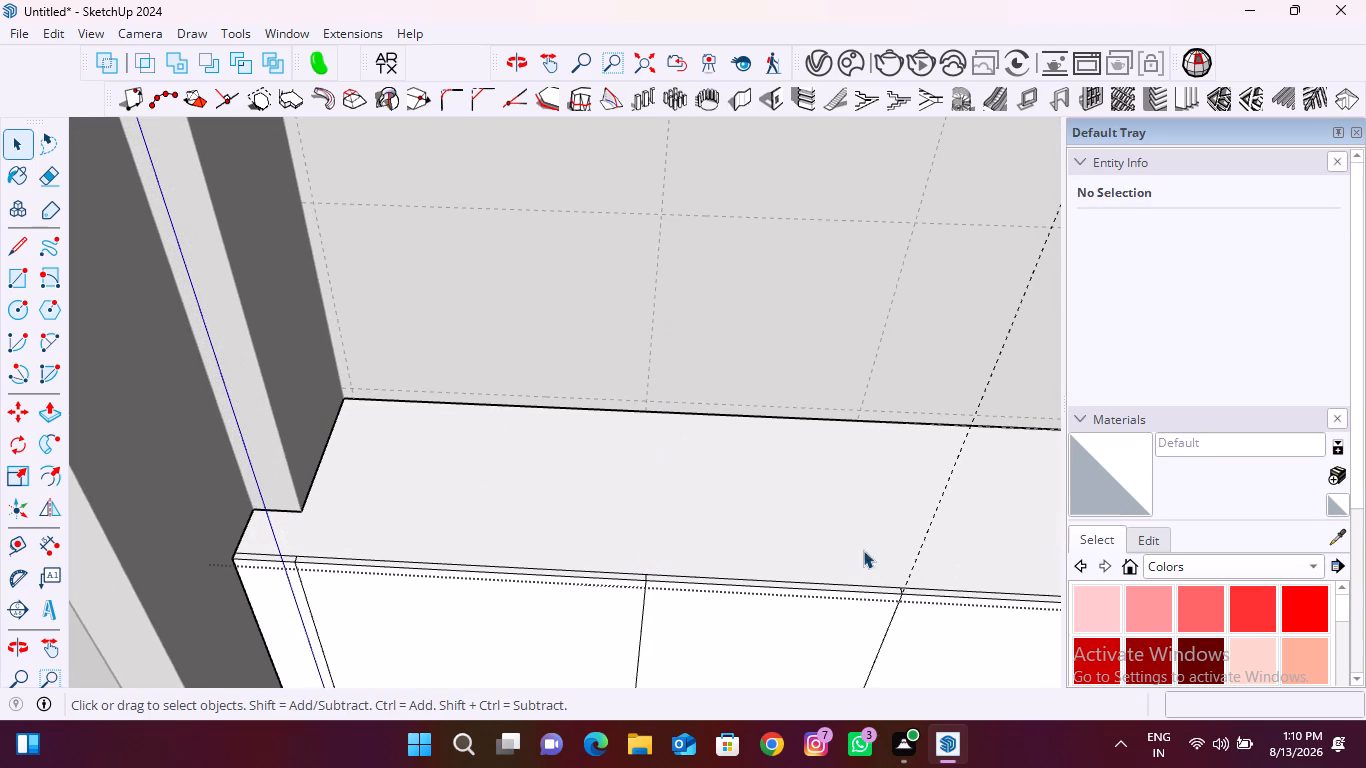
{"action": "left_click", "coordinate": [916, 556]}
{"action": "key", "text": "Delete"}
Delete the last three vertical guides along the cabinet front and close the cabinet group.
{"action": "scroll", "coordinate": [372, 539], "scroll_direction": "down", "scroll_amount": 8}
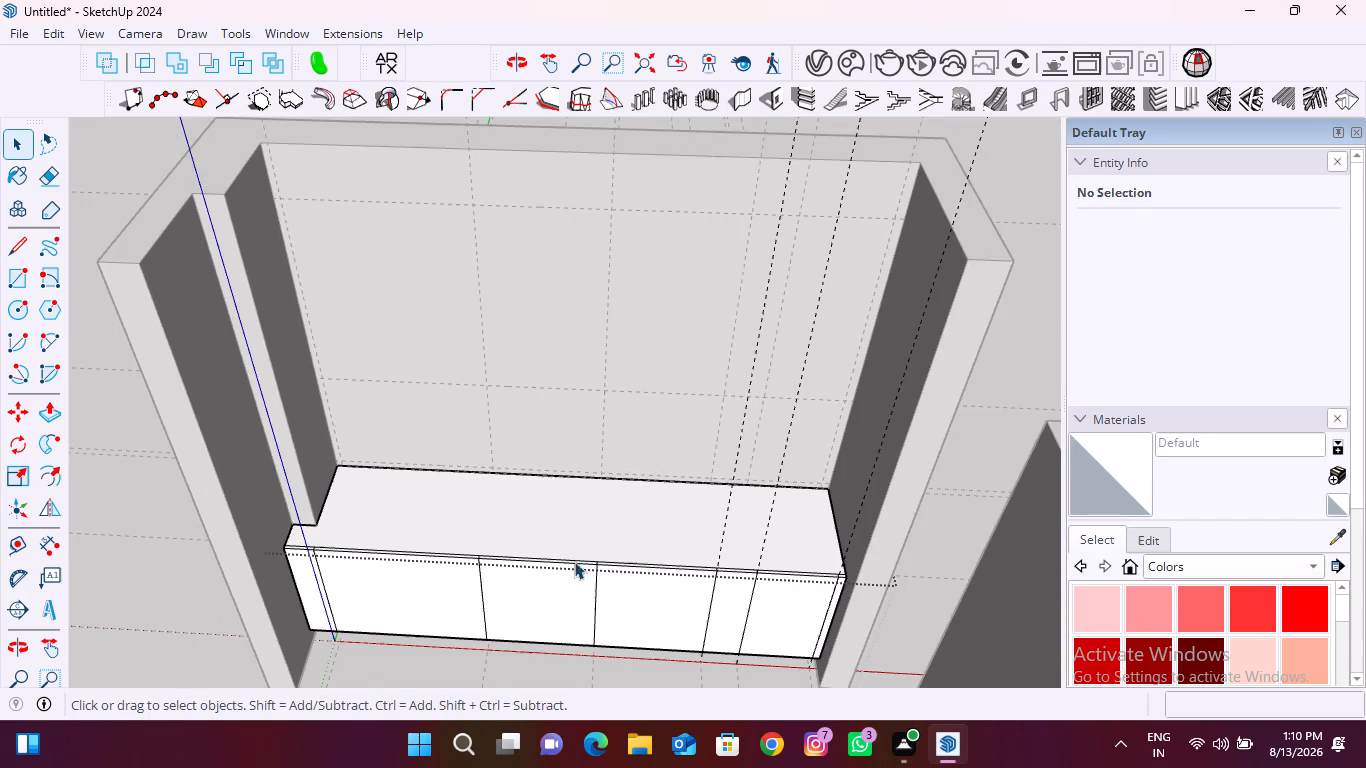
{"action": "scroll", "coordinate": [748, 550], "scroll_direction": "up", "scroll_amount": 5}
{"action": "left_click", "coordinate": [701, 559]}
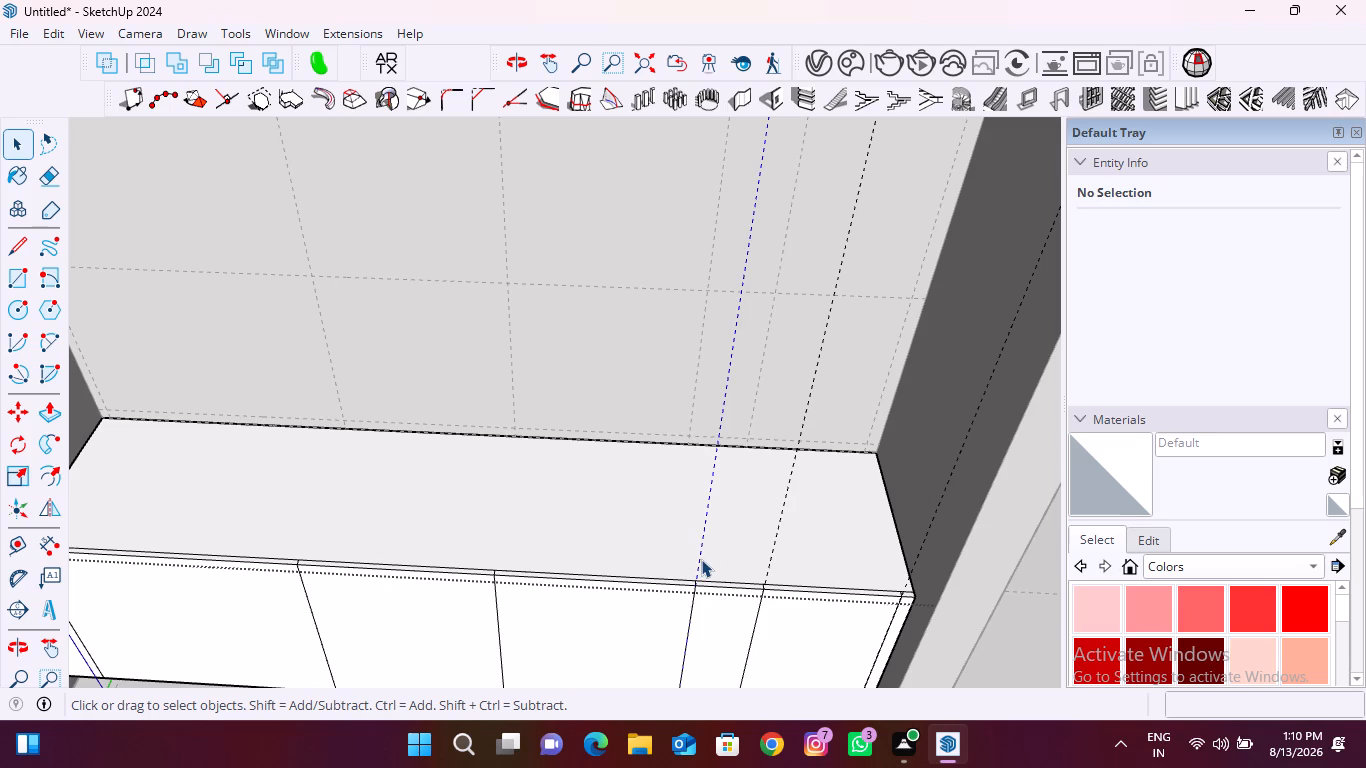
{"action": "key", "text": "Delete"}
{"action": "left_click", "coordinate": [771, 561]}
{"action": "key", "text": "Delete"}
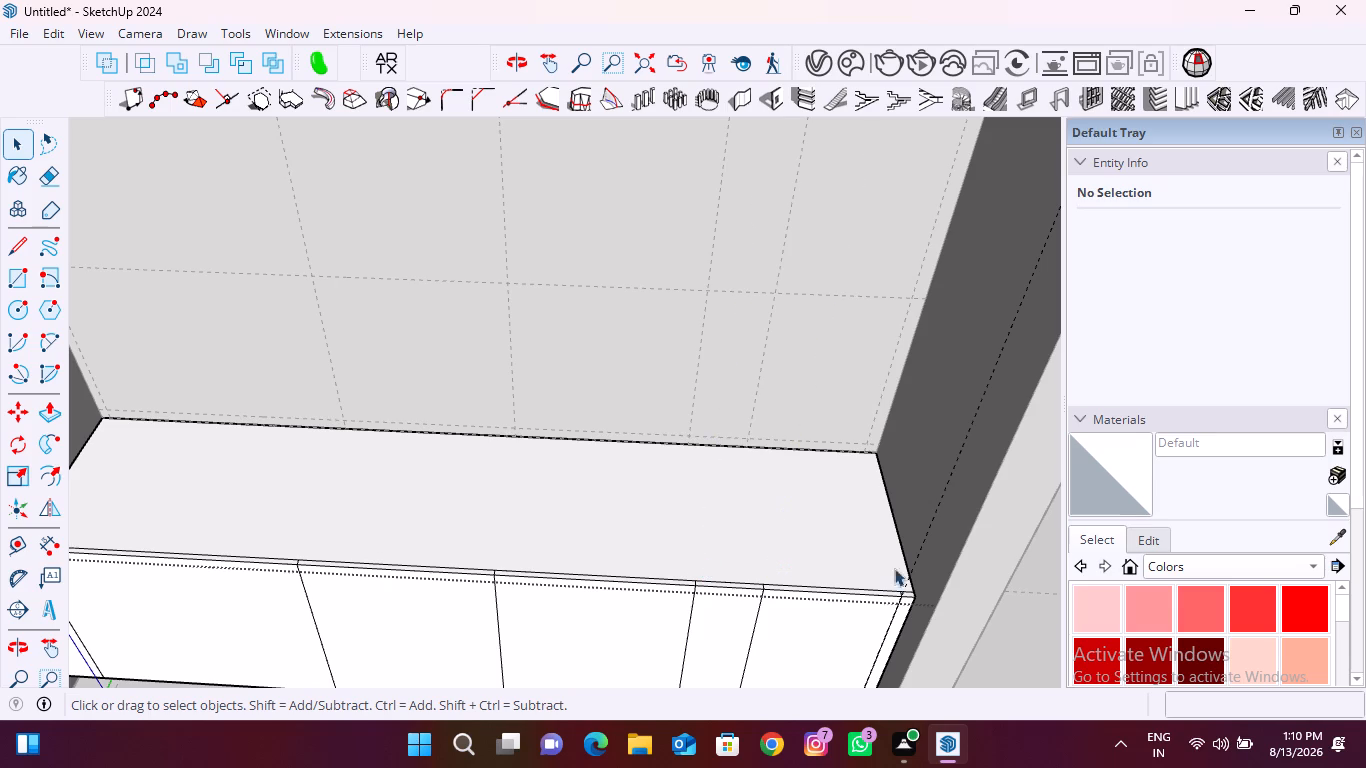
{"action": "left_click", "coordinate": [909, 570]}
{"action": "key", "text": "Delete"}
{"action": "scroll", "coordinate": [639, 527], "scroll_direction": "down", "scroll_amount": 17}
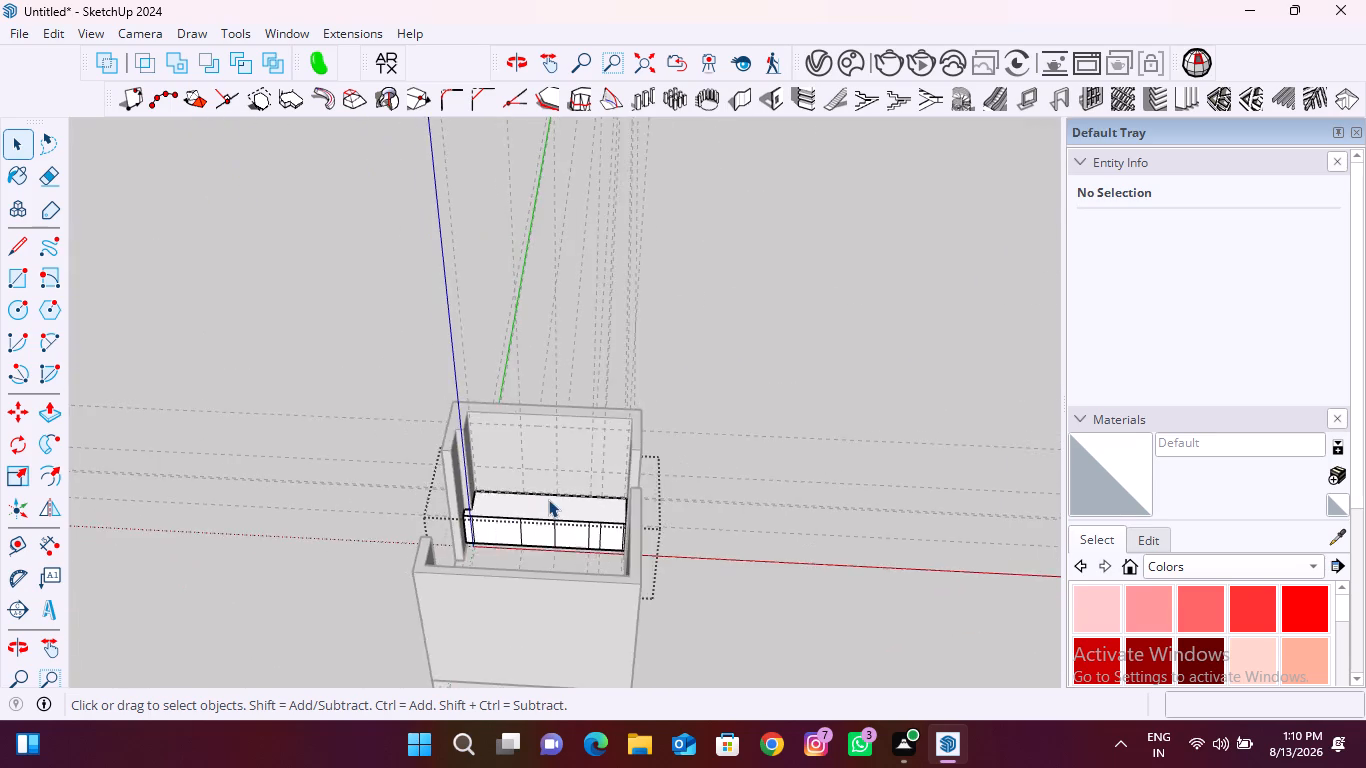
{"action": "scroll", "coordinate": [548, 499], "scroll_direction": "down", "scroll_amount": 3}
{"action": "left_click", "coordinate": [722, 604]}
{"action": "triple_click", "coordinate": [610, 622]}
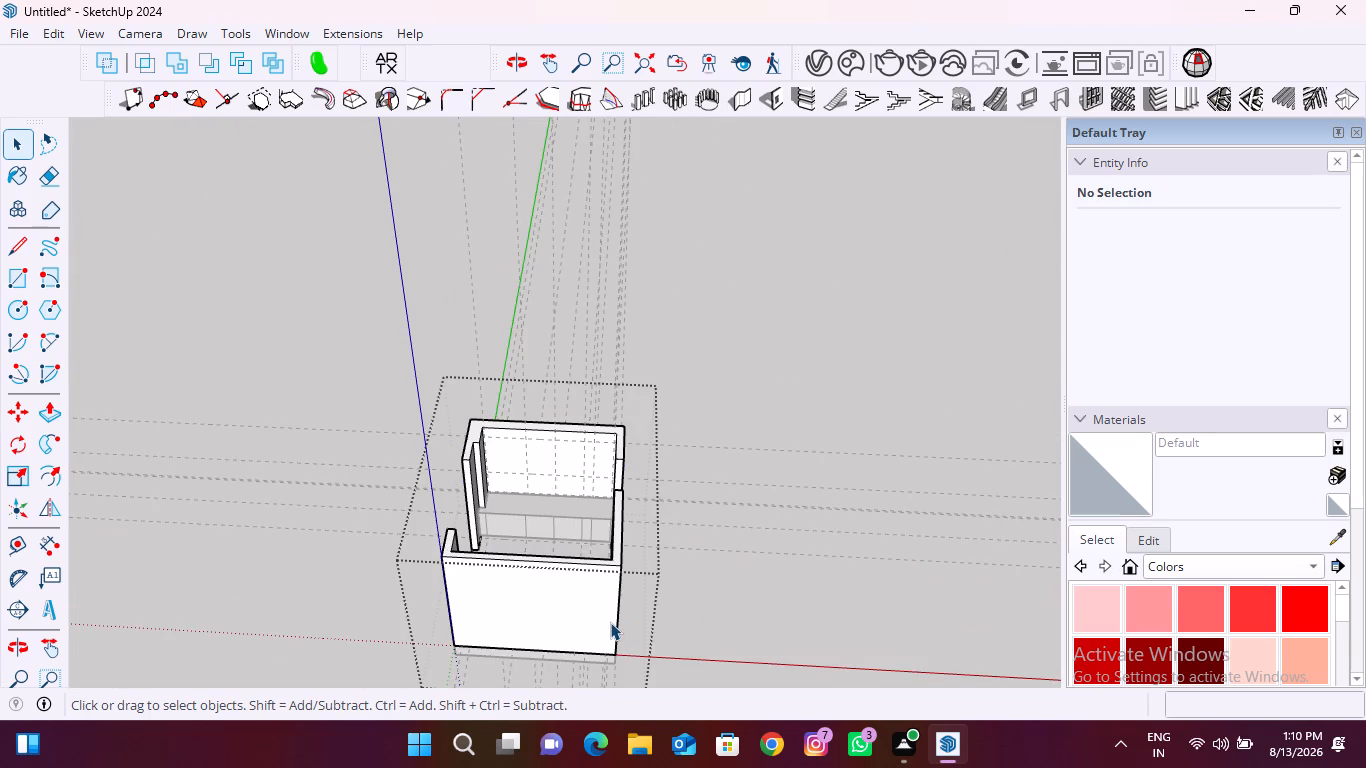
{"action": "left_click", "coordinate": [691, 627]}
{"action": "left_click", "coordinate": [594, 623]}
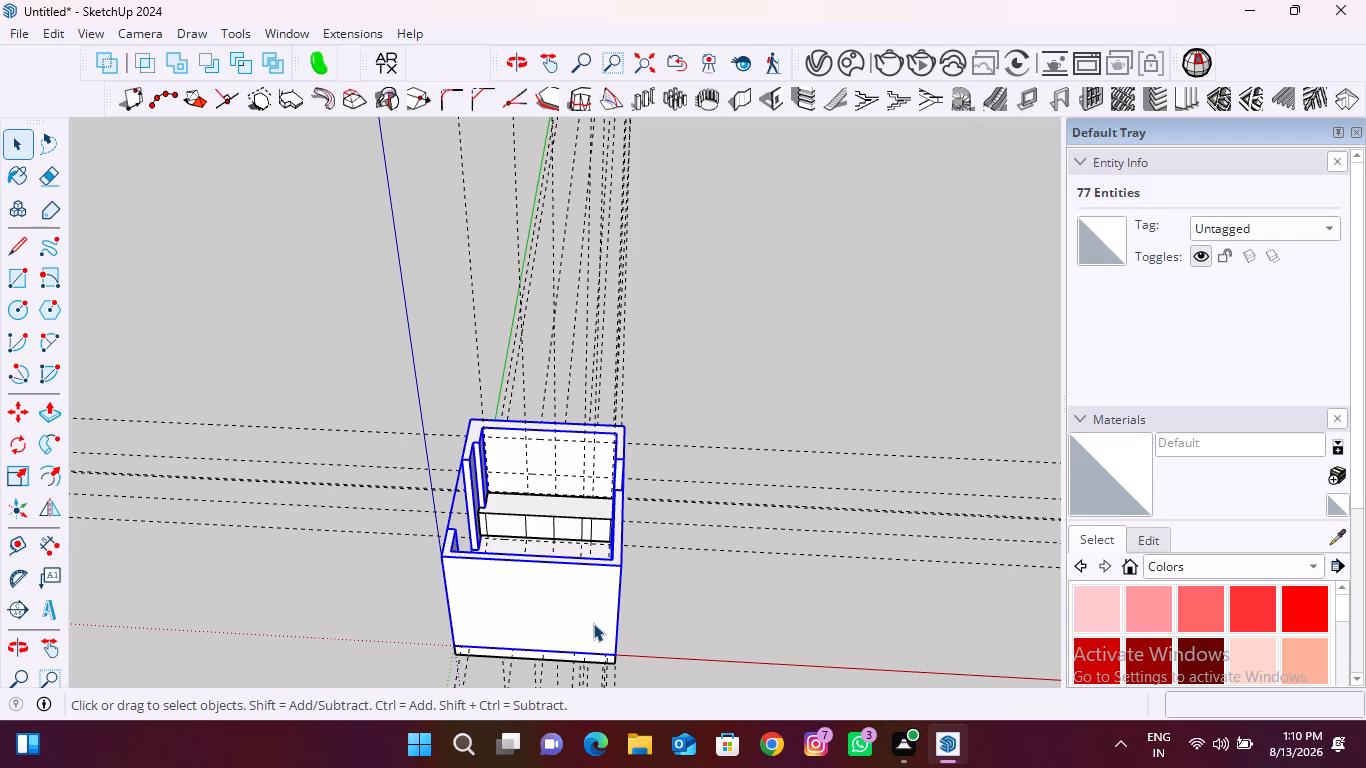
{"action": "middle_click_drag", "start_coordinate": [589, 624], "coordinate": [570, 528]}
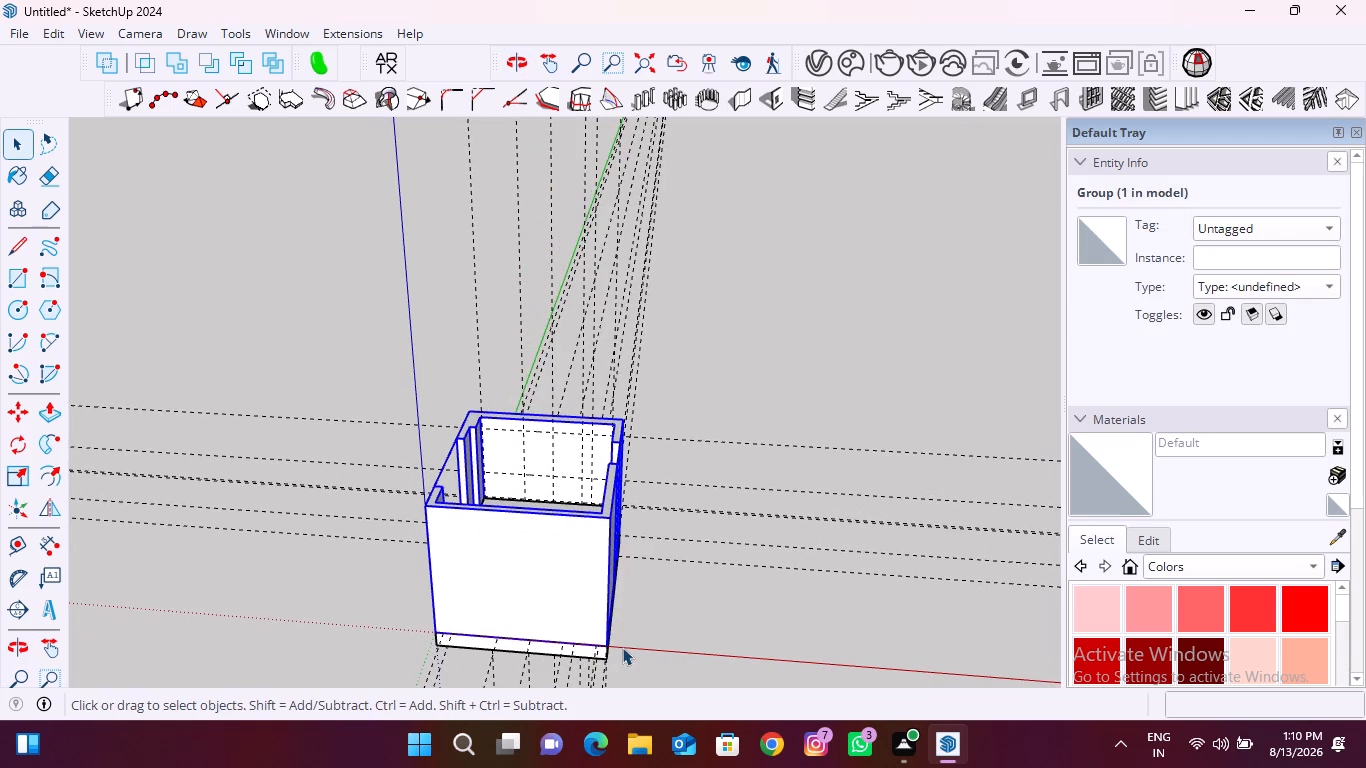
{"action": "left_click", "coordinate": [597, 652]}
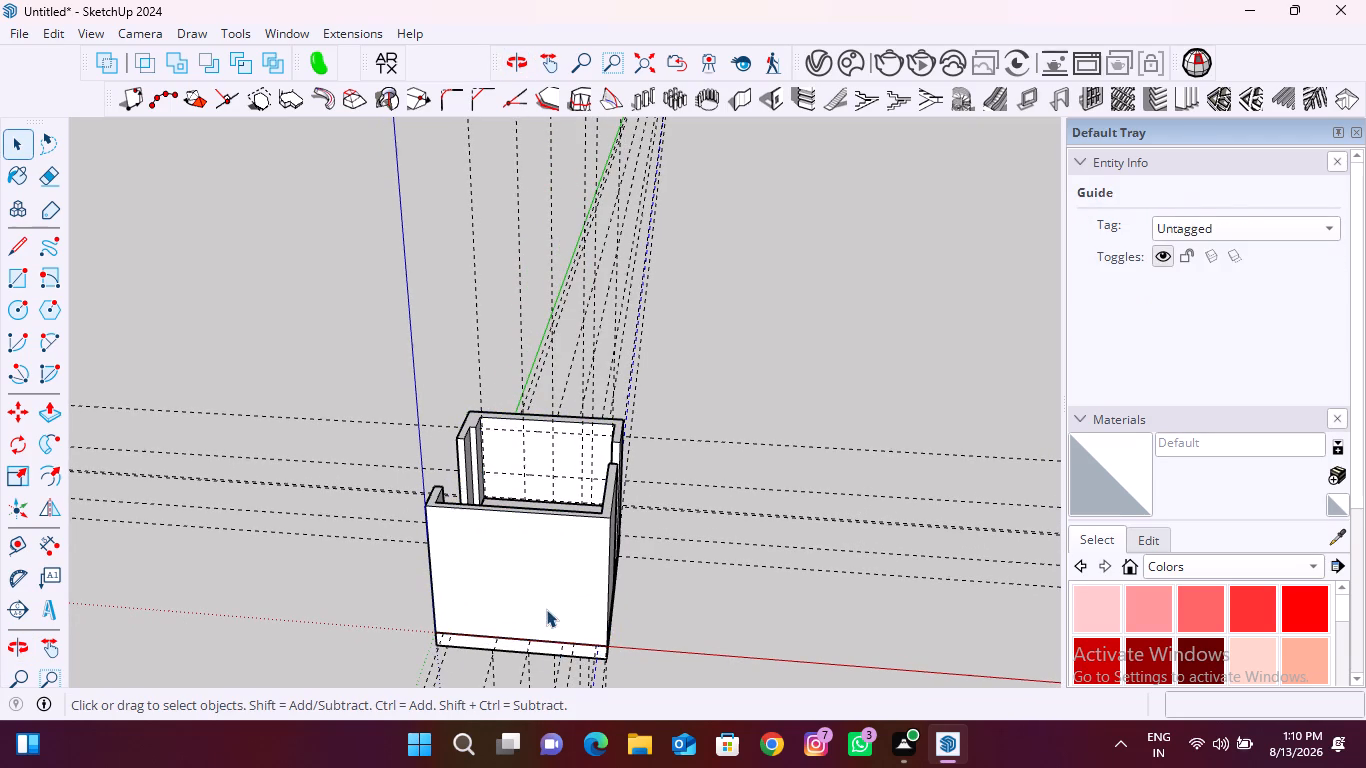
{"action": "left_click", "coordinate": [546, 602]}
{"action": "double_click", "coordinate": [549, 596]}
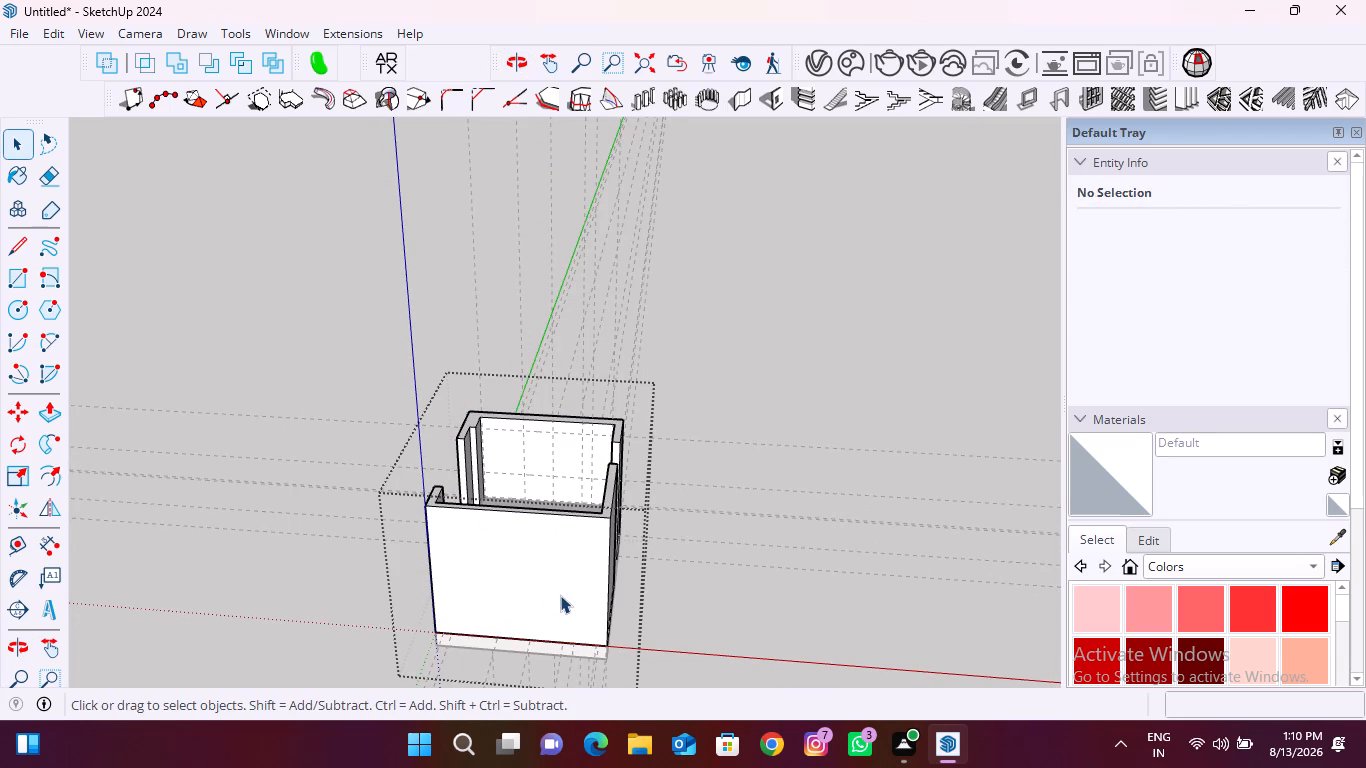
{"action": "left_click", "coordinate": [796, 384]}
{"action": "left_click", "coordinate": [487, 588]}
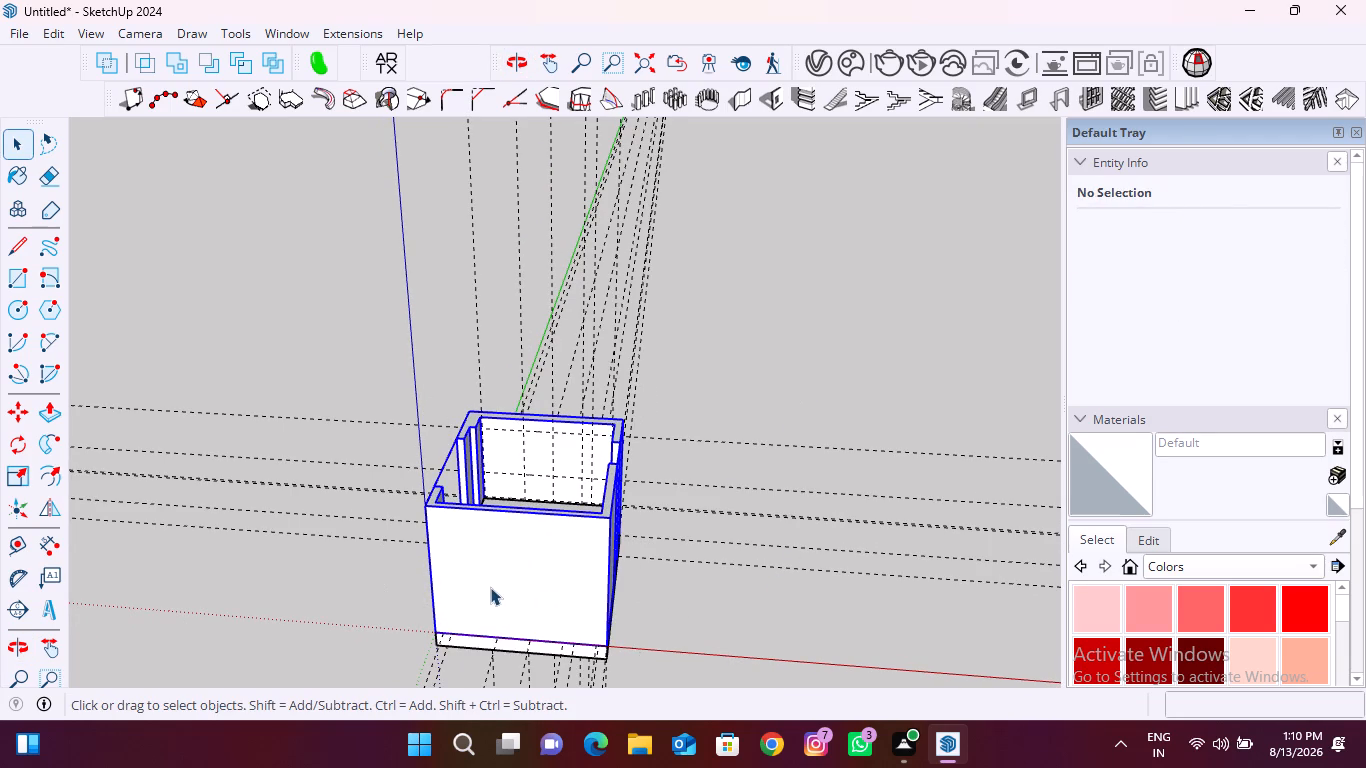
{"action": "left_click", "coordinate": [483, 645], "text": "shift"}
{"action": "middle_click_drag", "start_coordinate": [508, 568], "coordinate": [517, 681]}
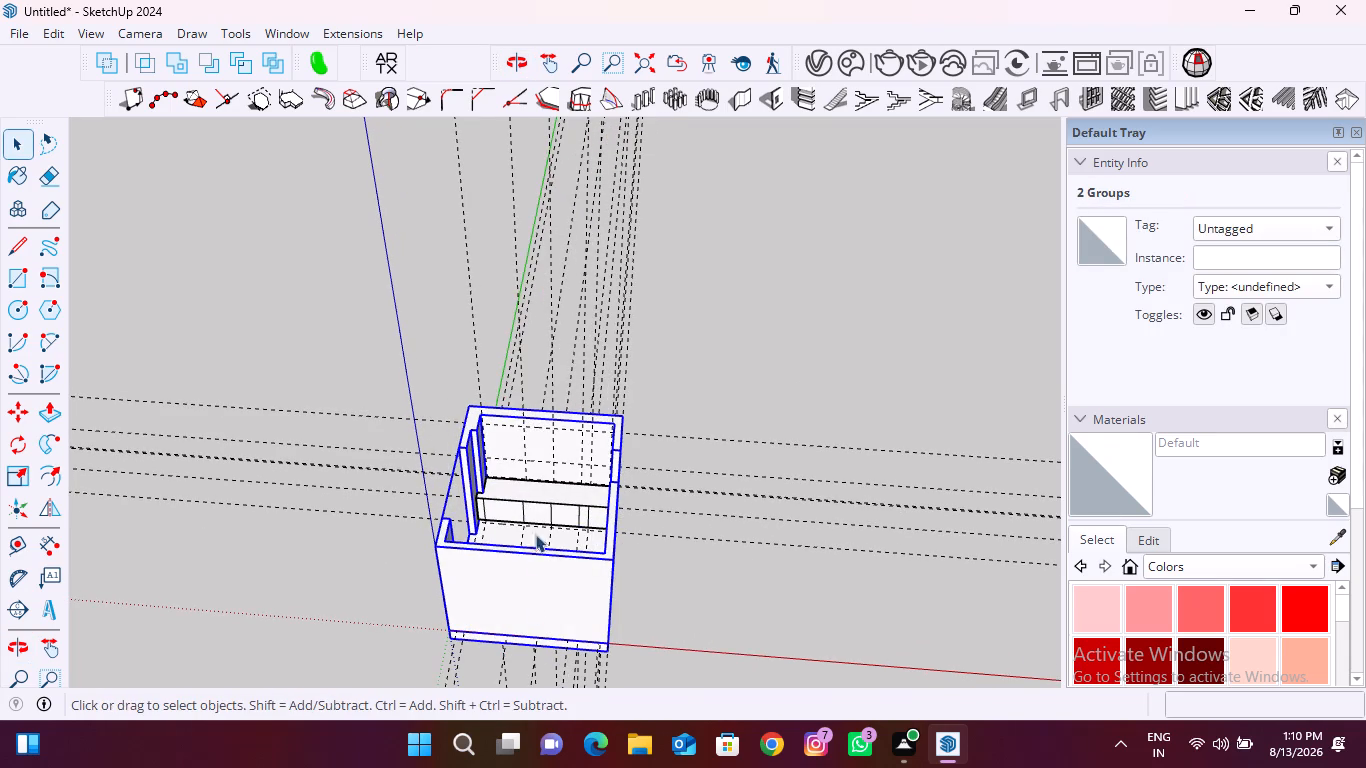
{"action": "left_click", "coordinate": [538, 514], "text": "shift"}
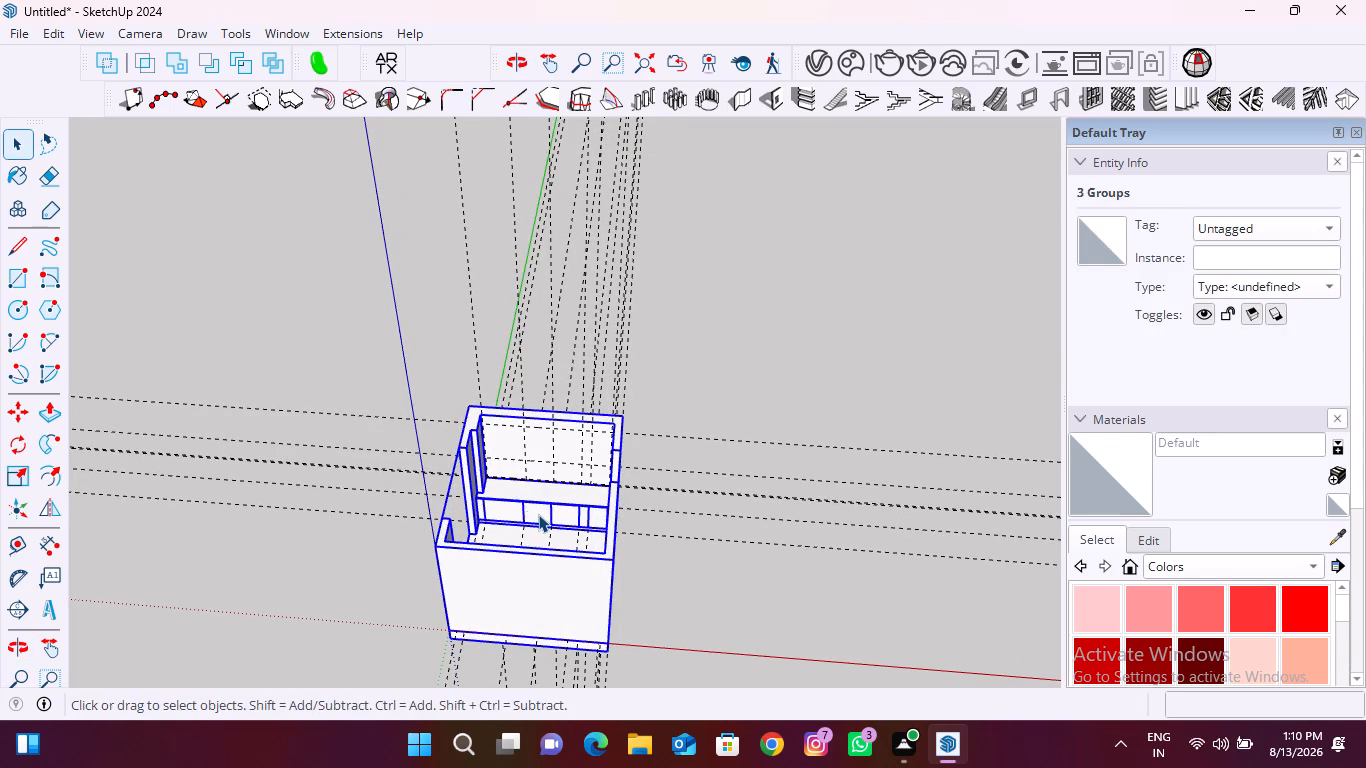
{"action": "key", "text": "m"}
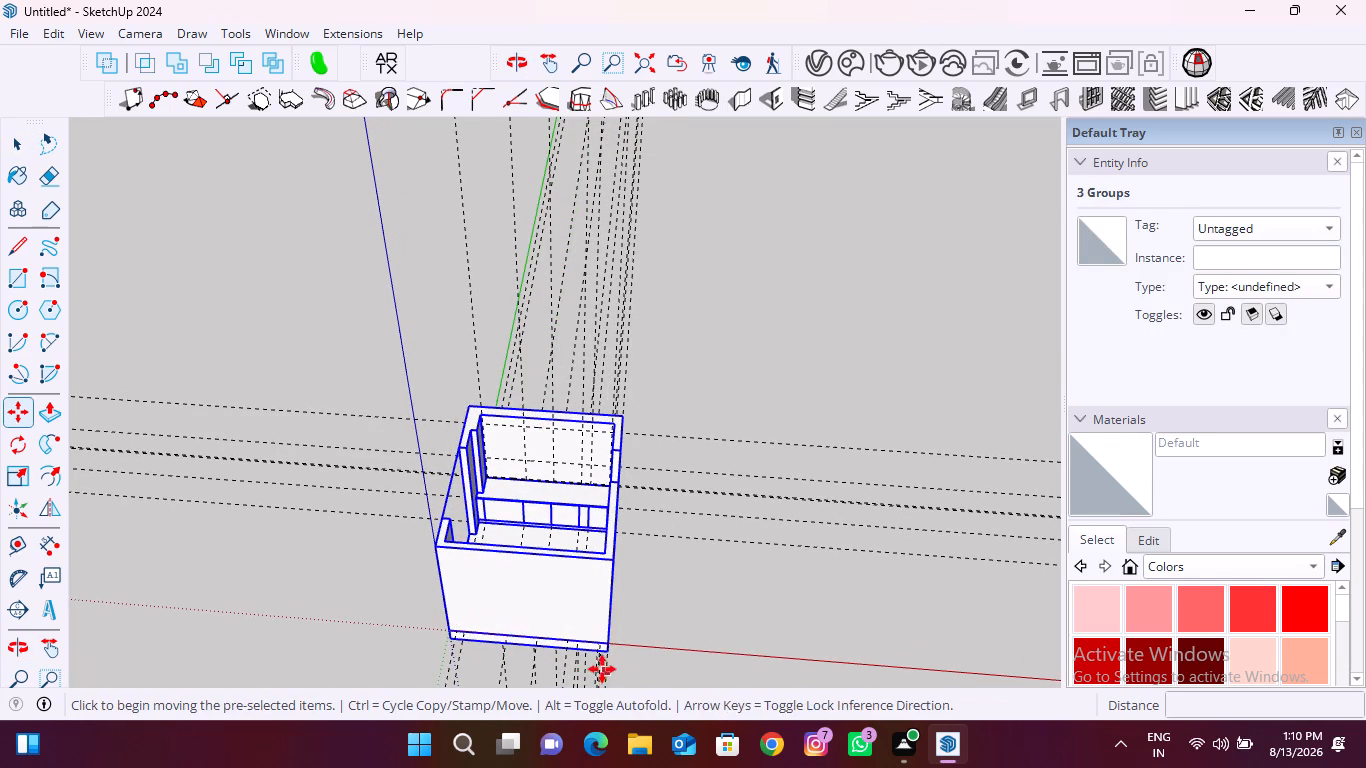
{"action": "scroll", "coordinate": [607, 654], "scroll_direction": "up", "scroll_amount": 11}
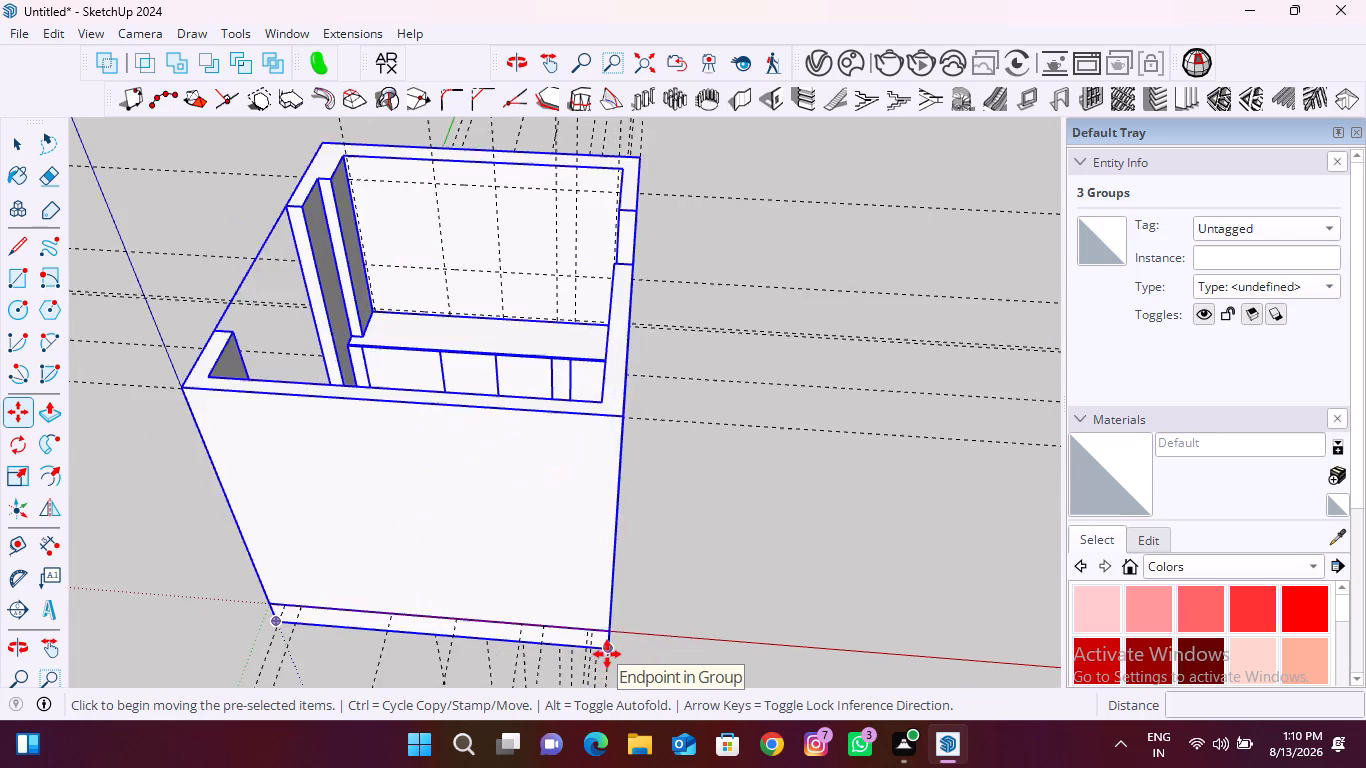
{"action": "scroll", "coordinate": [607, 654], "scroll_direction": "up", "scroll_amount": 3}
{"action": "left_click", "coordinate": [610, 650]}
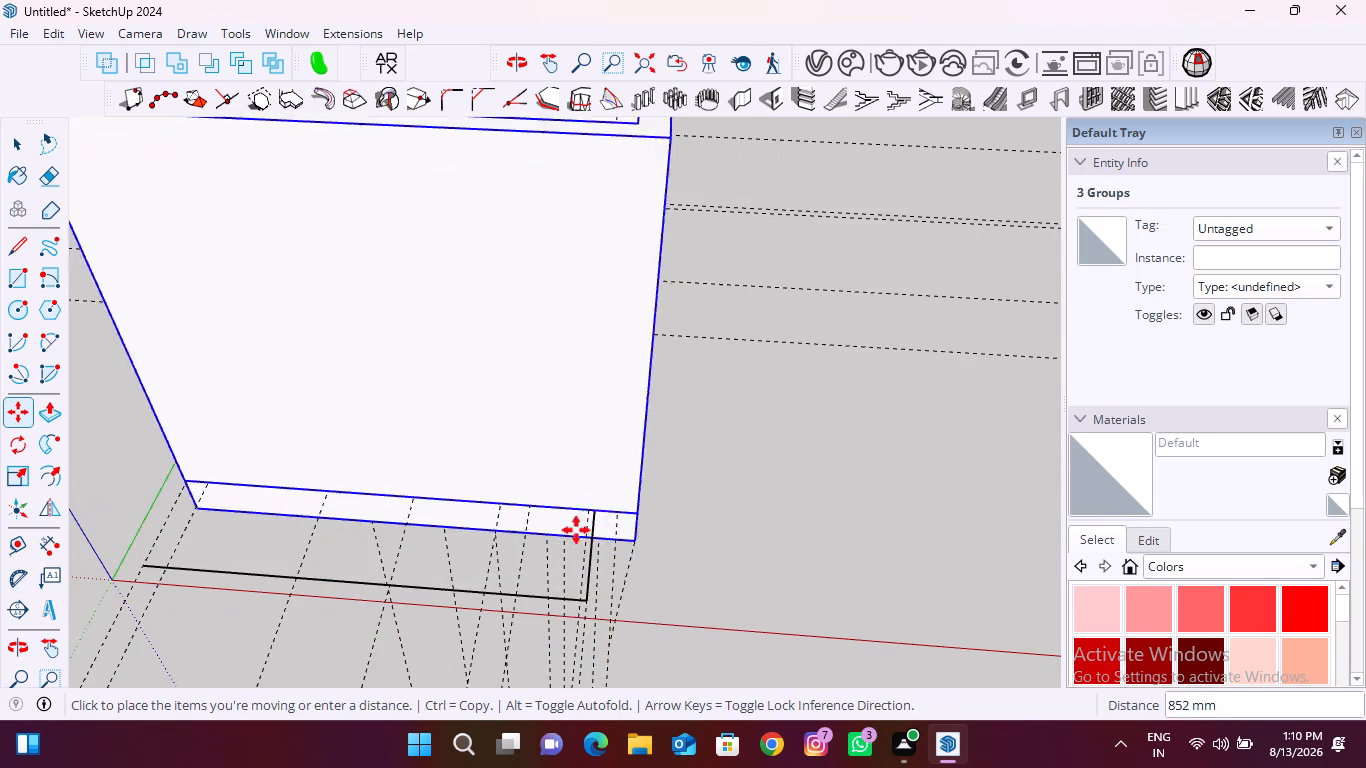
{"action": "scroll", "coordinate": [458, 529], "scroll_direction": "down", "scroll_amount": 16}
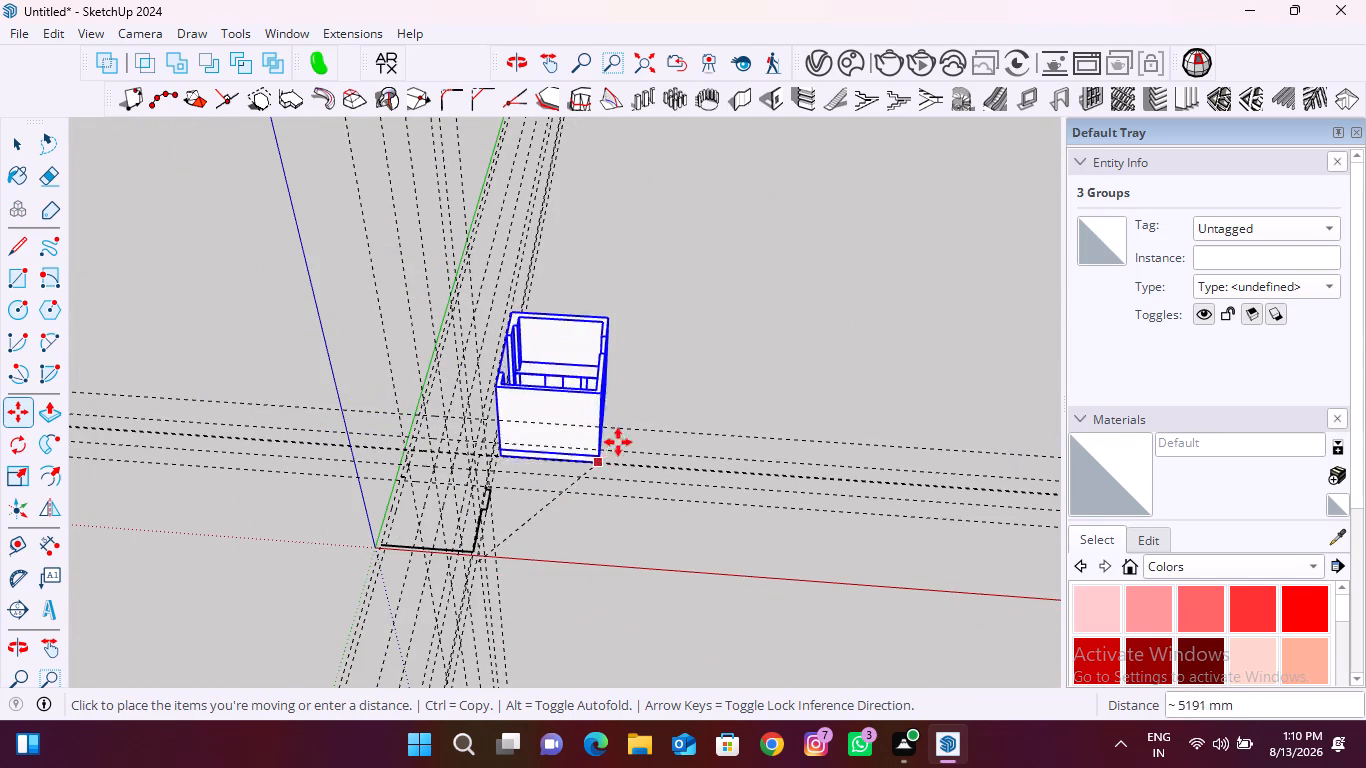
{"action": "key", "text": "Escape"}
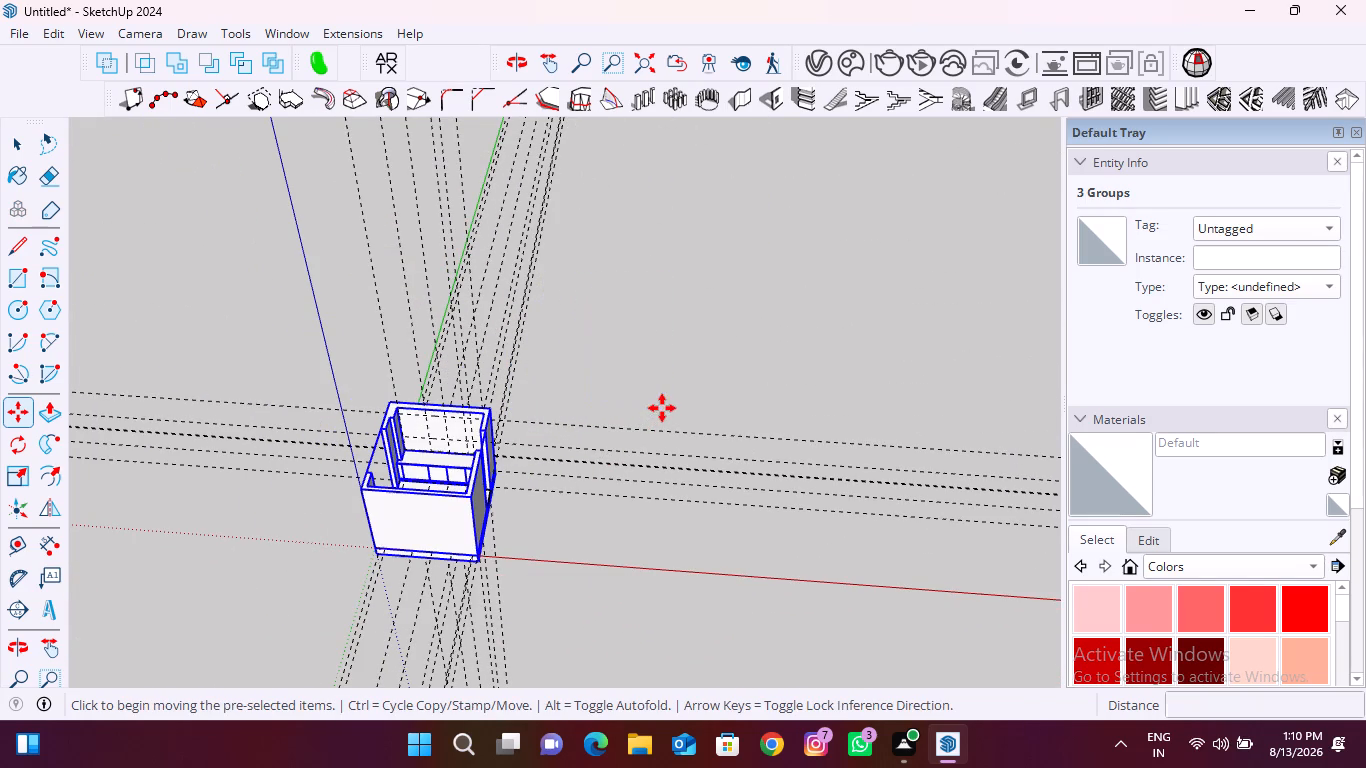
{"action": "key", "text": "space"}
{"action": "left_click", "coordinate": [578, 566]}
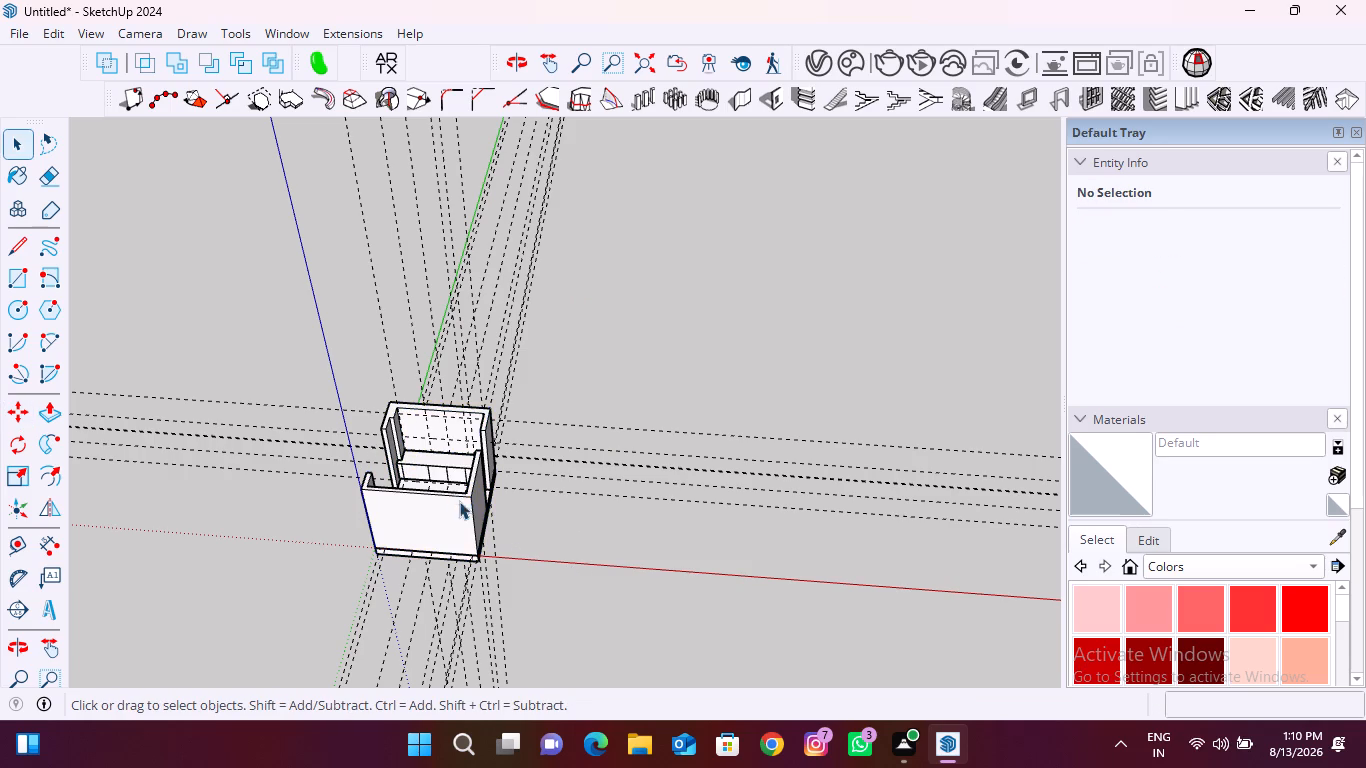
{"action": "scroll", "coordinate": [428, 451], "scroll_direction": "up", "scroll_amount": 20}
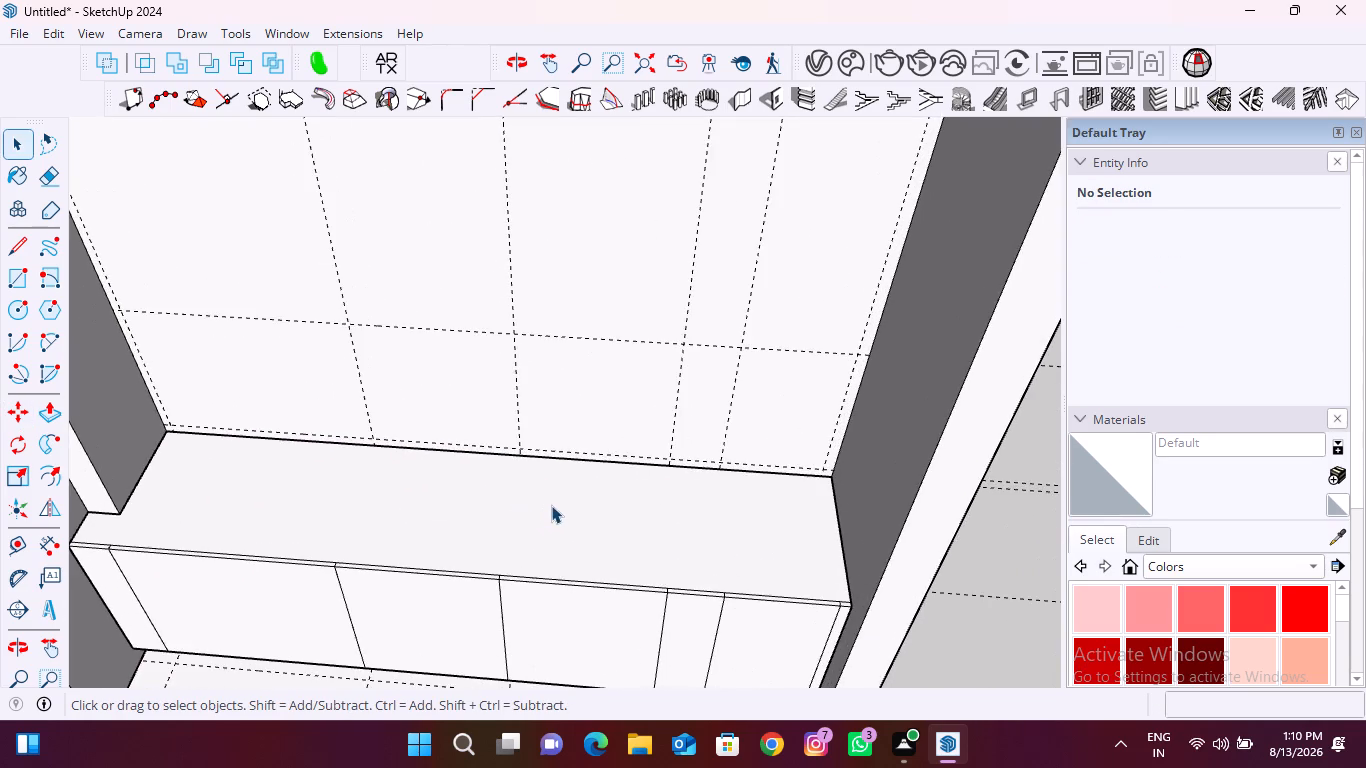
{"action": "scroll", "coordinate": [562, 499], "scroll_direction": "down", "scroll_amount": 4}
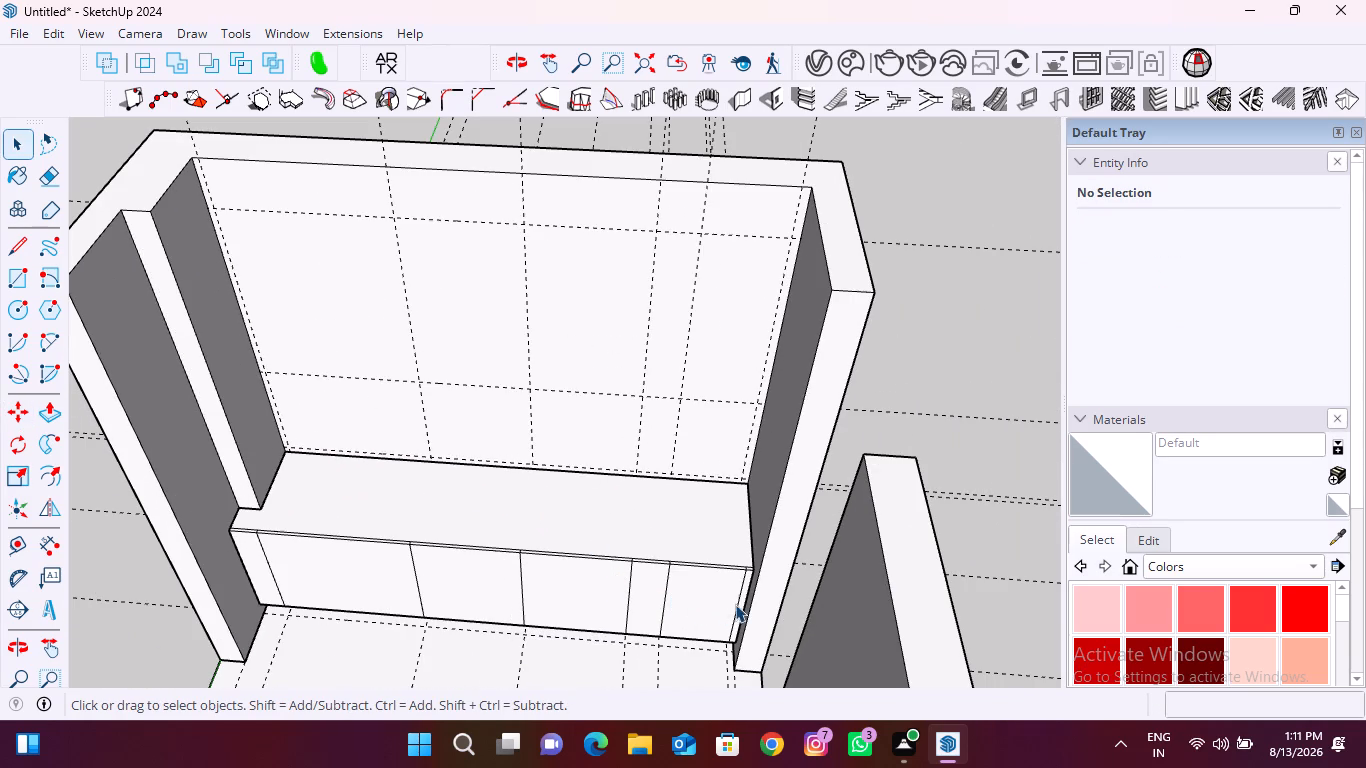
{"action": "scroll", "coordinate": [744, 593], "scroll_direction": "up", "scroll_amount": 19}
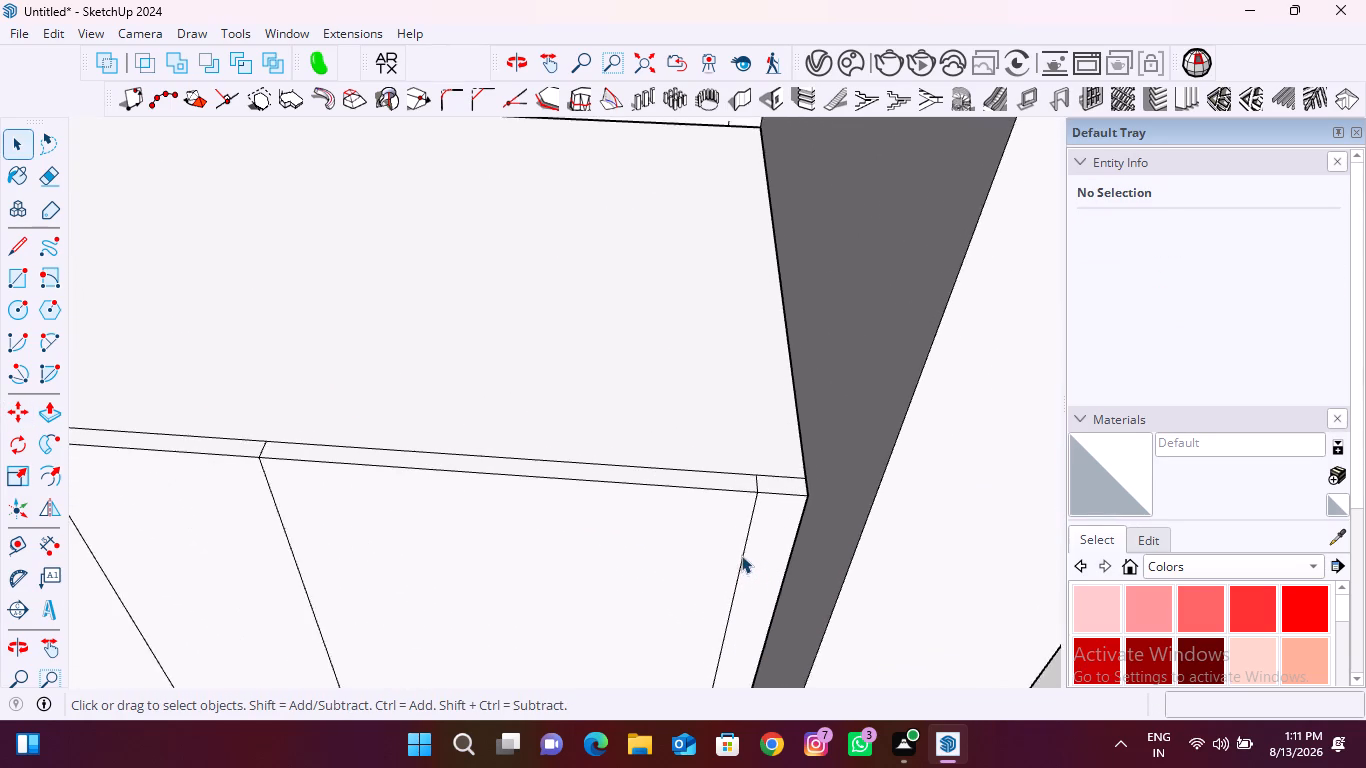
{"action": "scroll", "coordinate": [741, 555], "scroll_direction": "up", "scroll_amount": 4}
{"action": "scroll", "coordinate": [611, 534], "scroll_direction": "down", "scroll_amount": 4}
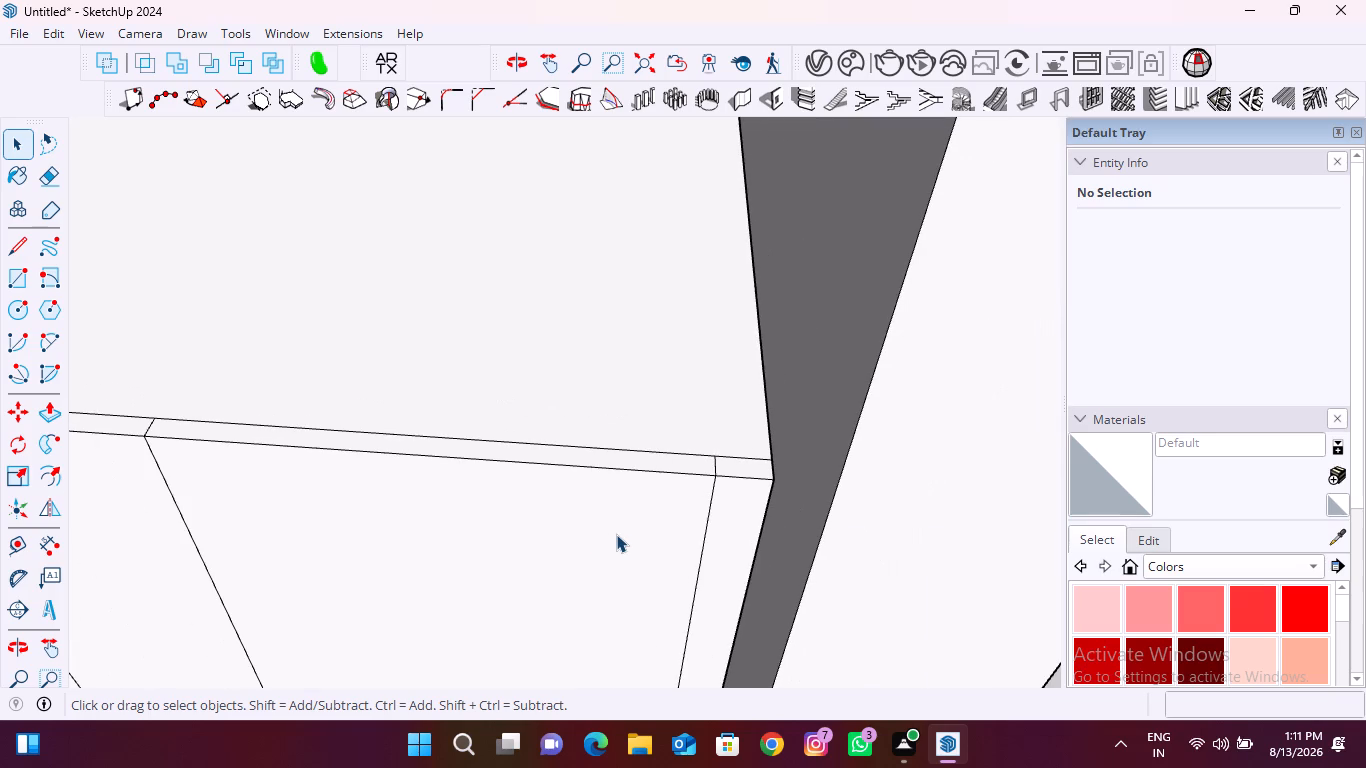
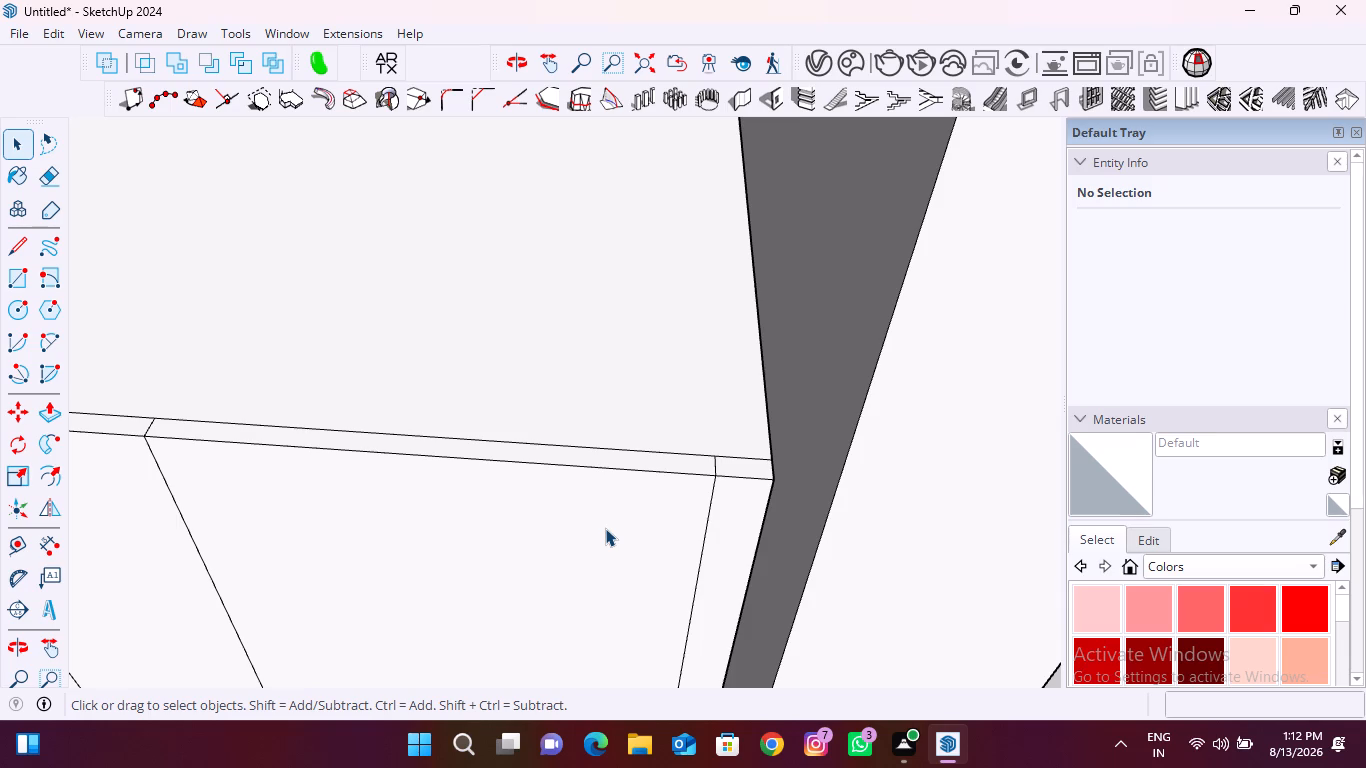
Open the cabinet group and Push/Pull the top edge of the narrow front strip at the notched end down 30 mm.
{"action": "scroll", "coordinate": [595, 522], "scroll_direction": "down", "scroll_amount": 8}
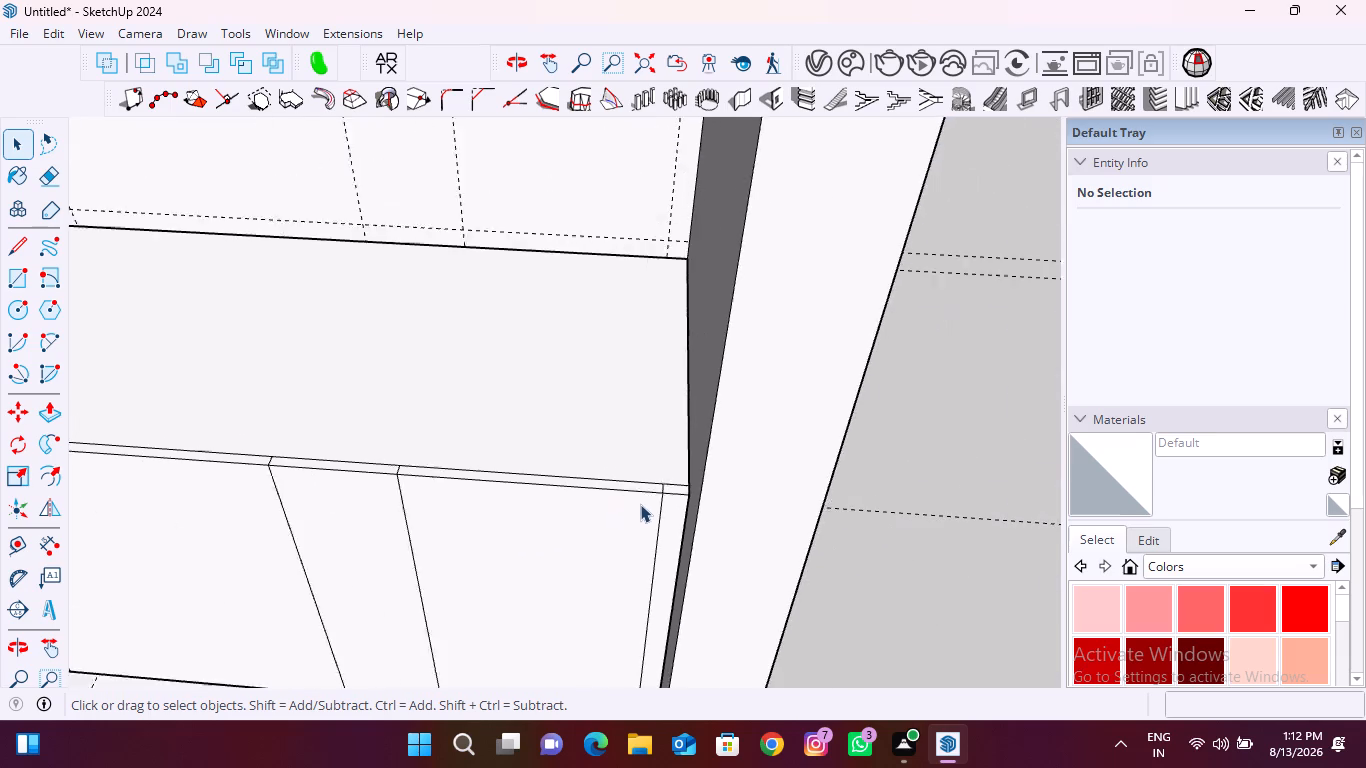
{"action": "scroll", "coordinate": [640, 504], "scroll_direction": "down", "scroll_amount": 14}
{"action": "scroll", "coordinate": [173, 467], "scroll_direction": "up", "scroll_amount": 4}
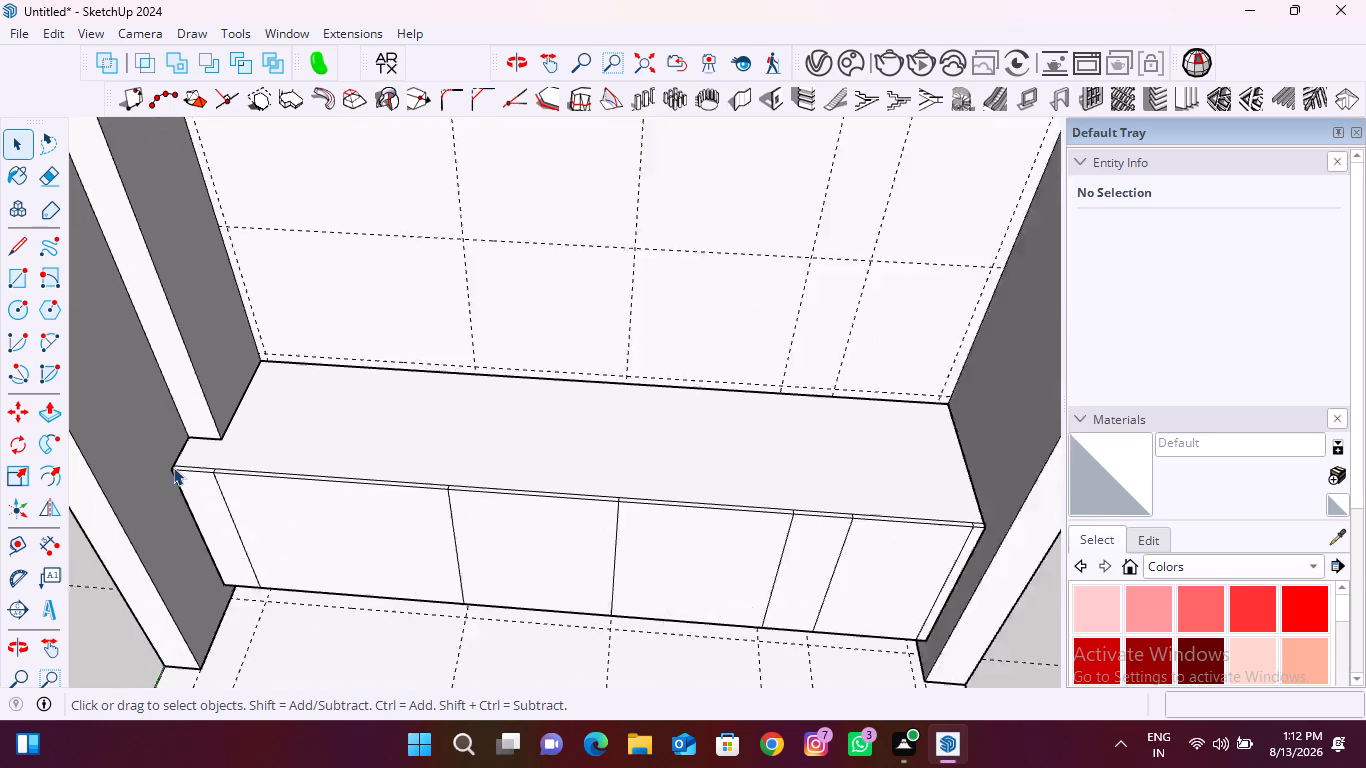
{"action": "scroll", "coordinate": [173, 467], "scroll_direction": "up", "scroll_amount": 12}
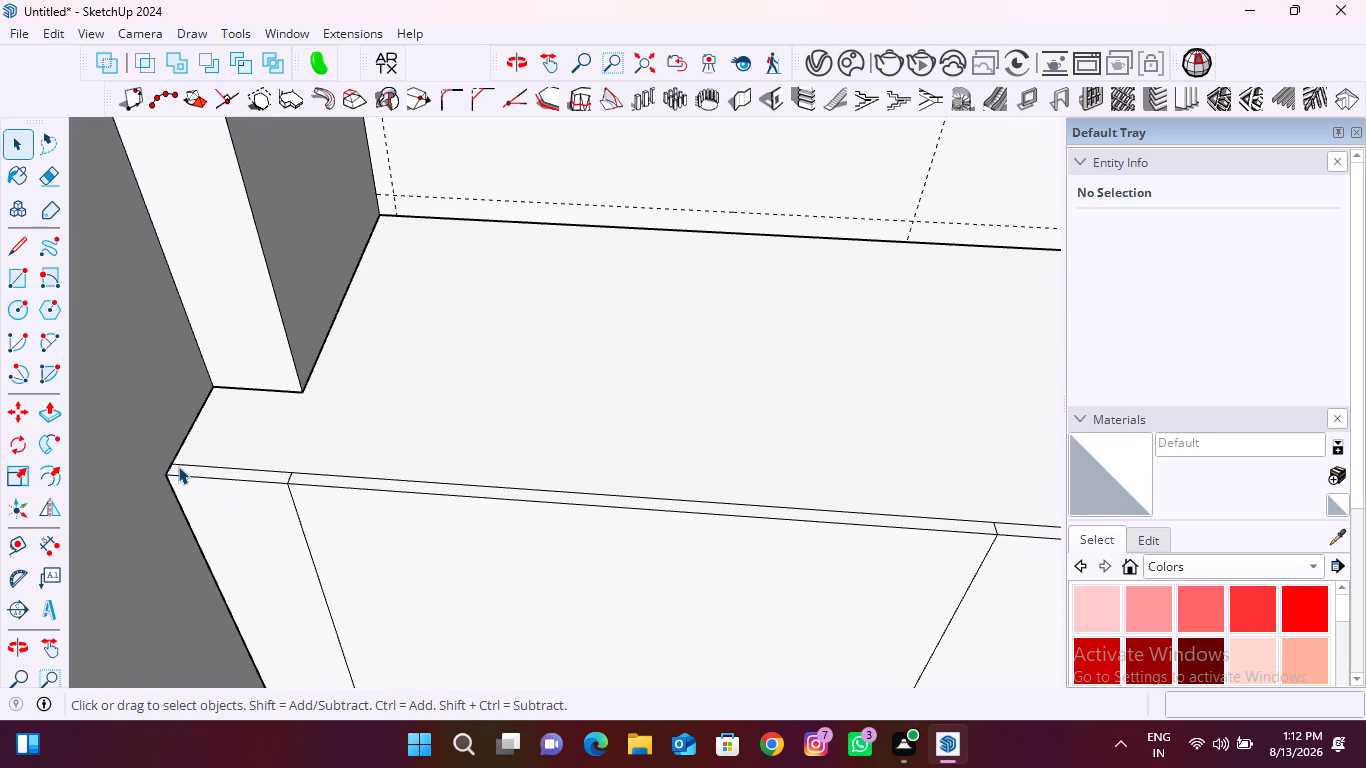
{"action": "key", "text": "p"}
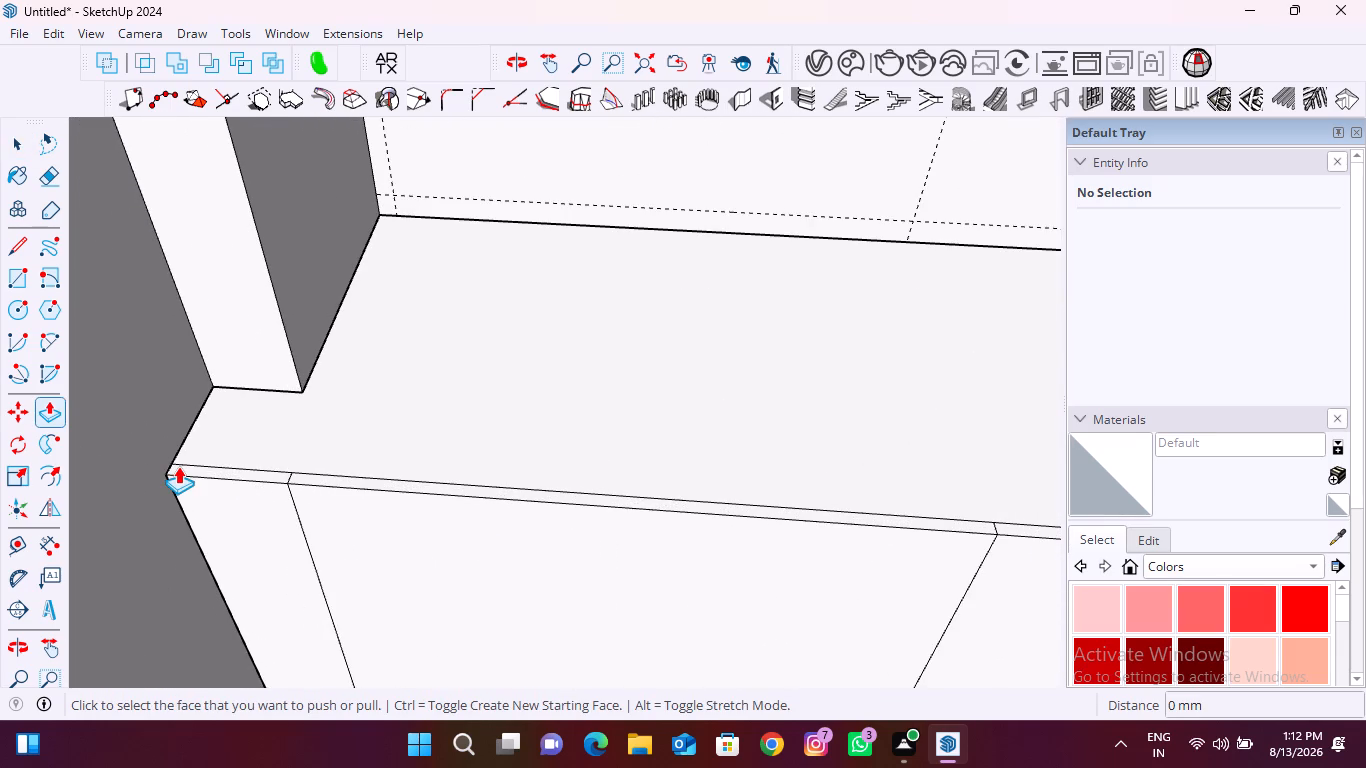
{"action": "scroll", "coordinate": [179, 466], "scroll_direction": "up", "scroll_amount": 4}
{"action": "key", "text": "space"}
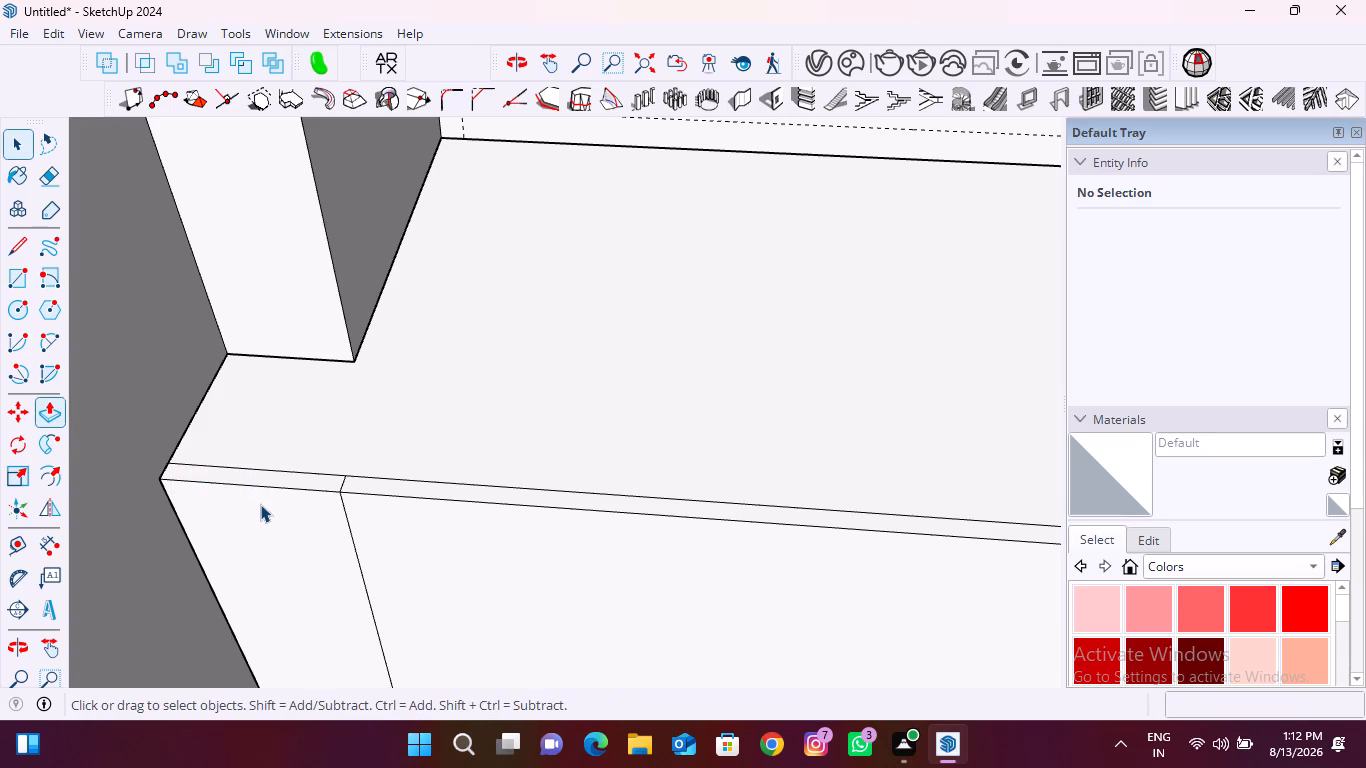
{"action": "left_click", "coordinate": [260, 516]}
{"action": "double_click", "coordinate": [260, 516]}
{"action": "left_click", "coordinate": [277, 537]}
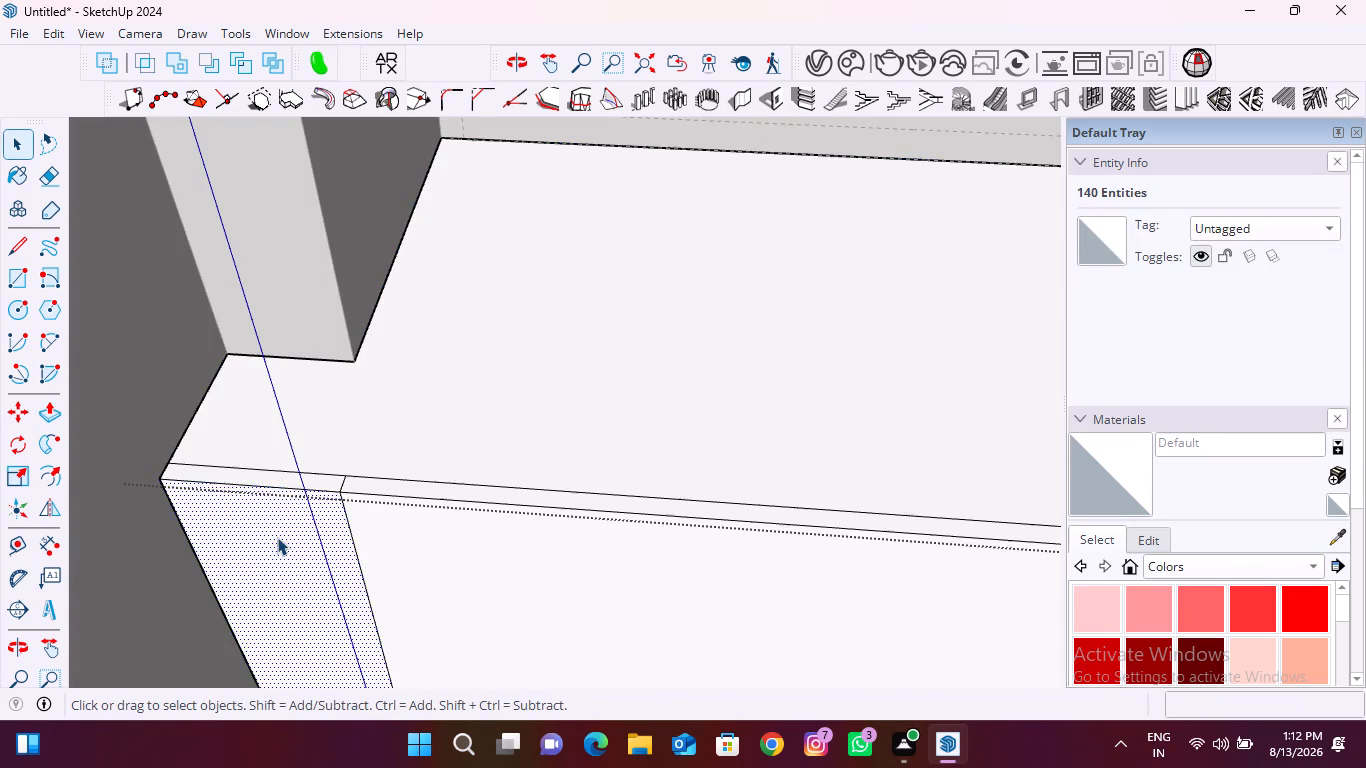
{"action": "key", "text": "p"}
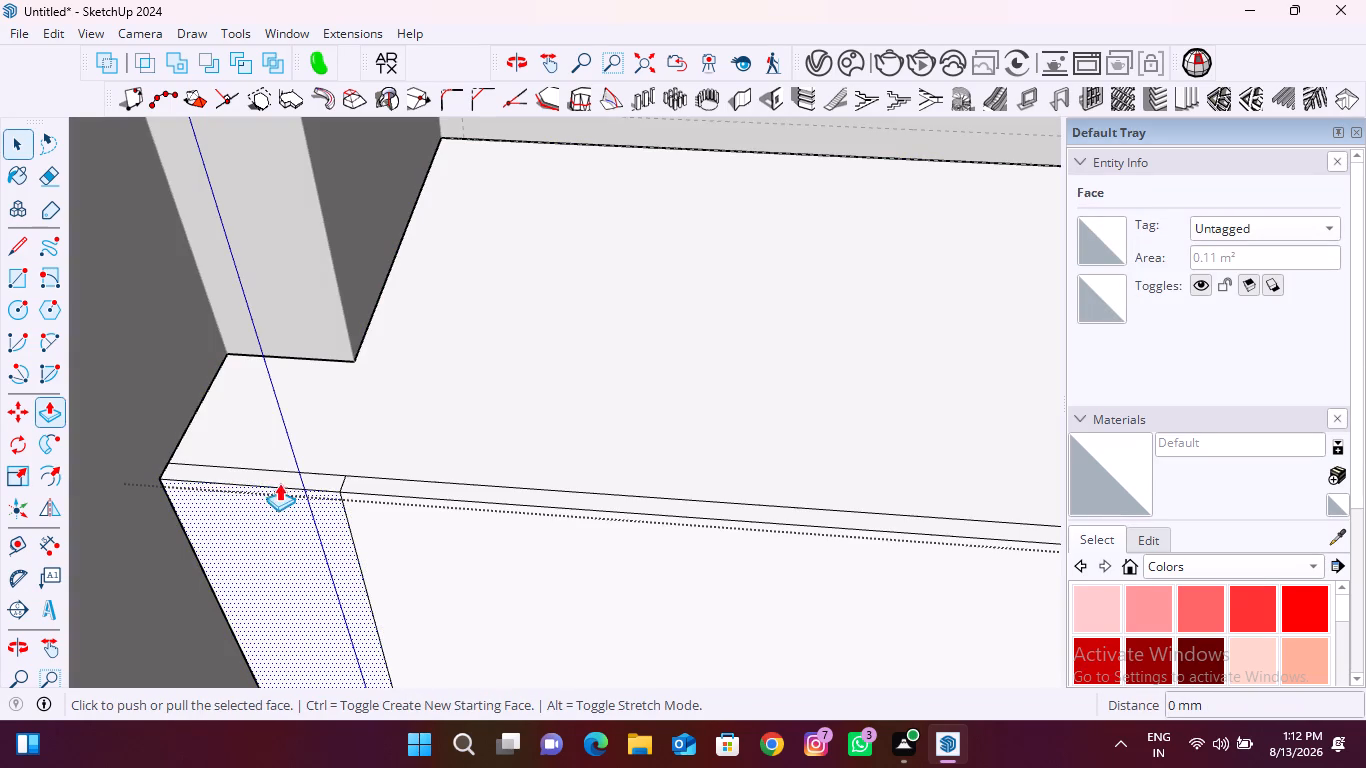
{"action": "scroll", "coordinate": [262, 473], "scroll_direction": "up", "scroll_amount": 3}
{"action": "key", "text": "Escape"}
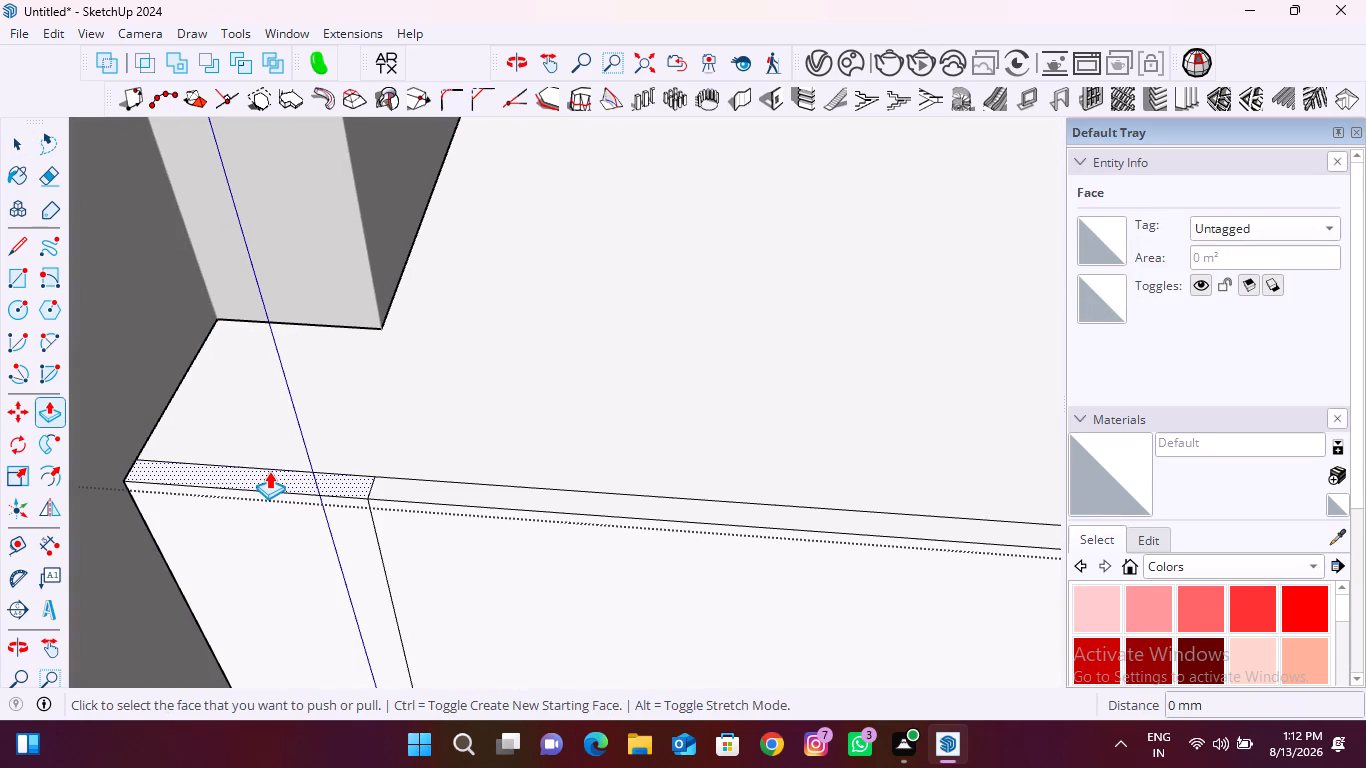
{"action": "left_click", "coordinate": [269, 471]}
{"action": "type", "text": "30"}
{"action": "key", "text": "Return"}
{"action": "scroll", "coordinate": [131, 491], "scroll_direction": "down", "scroll_amount": 2}
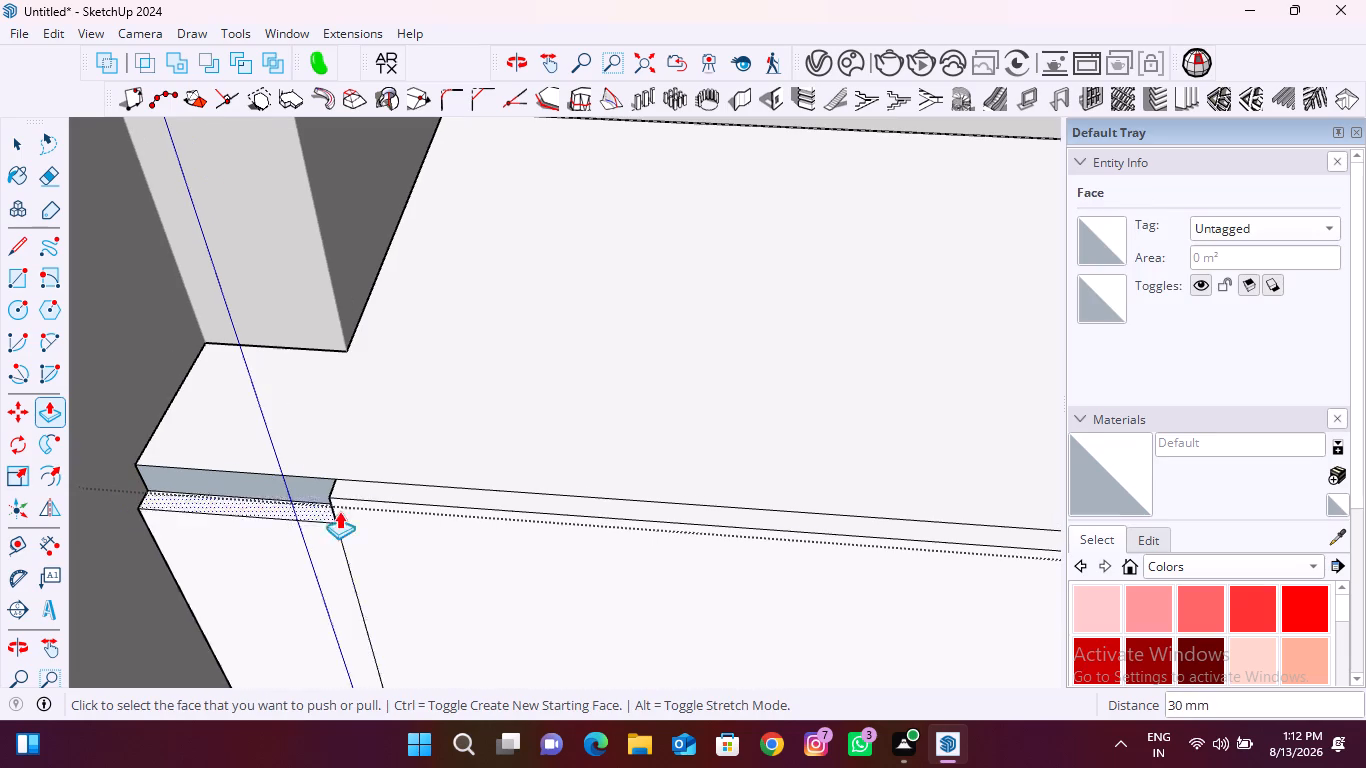
Repeat the 30 mm lowering on the top edges of the three wide front panels following the notched-end strip.
{"action": "scroll", "coordinate": [371, 487], "scroll_direction": "up", "scroll_amount": 3}
{"action": "double_click", "coordinate": [372, 487]}
{"action": "scroll", "coordinate": [193, 486], "scroll_direction": "down", "scroll_amount": 8}
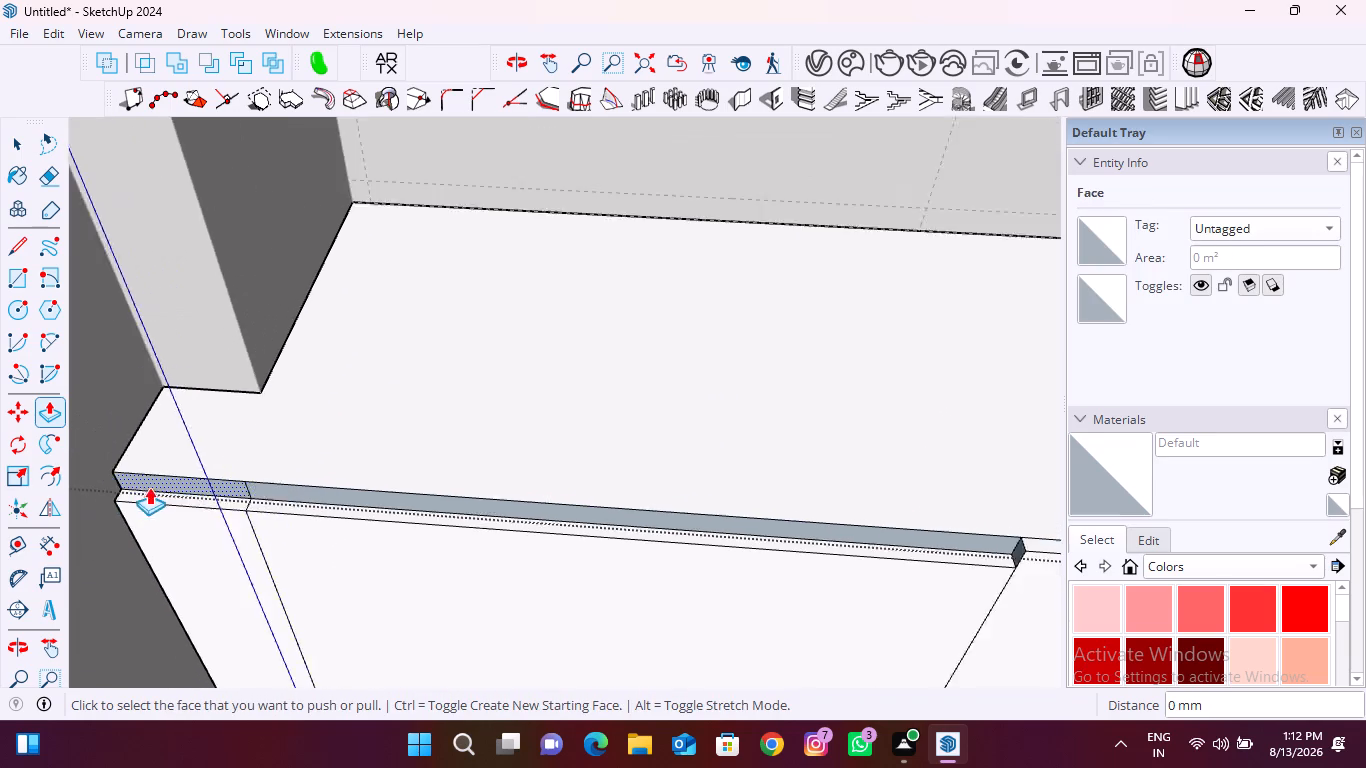
{"action": "scroll", "coordinate": [149, 487], "scroll_direction": "down", "scroll_amount": 9}
{"action": "scroll", "coordinate": [538, 499], "scroll_direction": "up", "scroll_amount": 11}
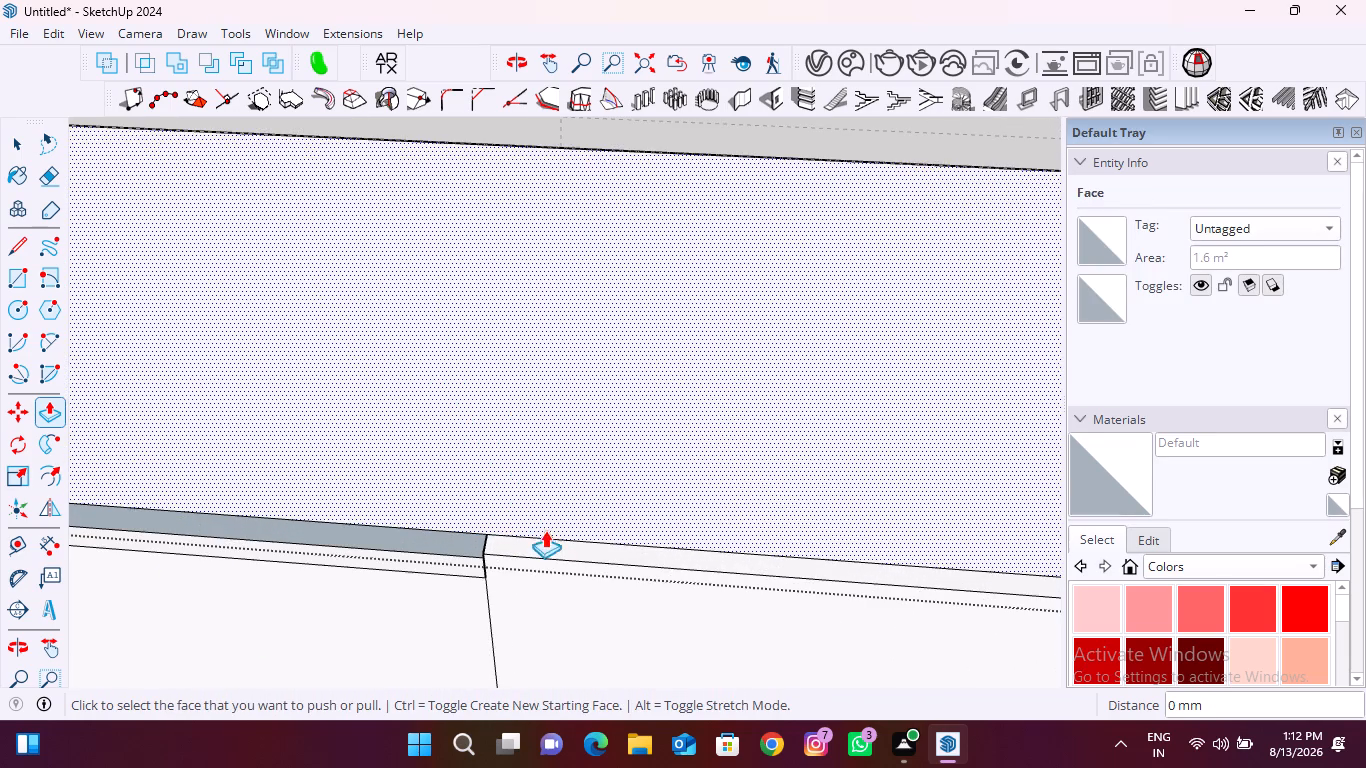
{"action": "double_click", "coordinate": [549, 547]}
{"action": "scroll", "coordinate": [281, 534], "scroll_direction": "down", "scroll_amount": 12}
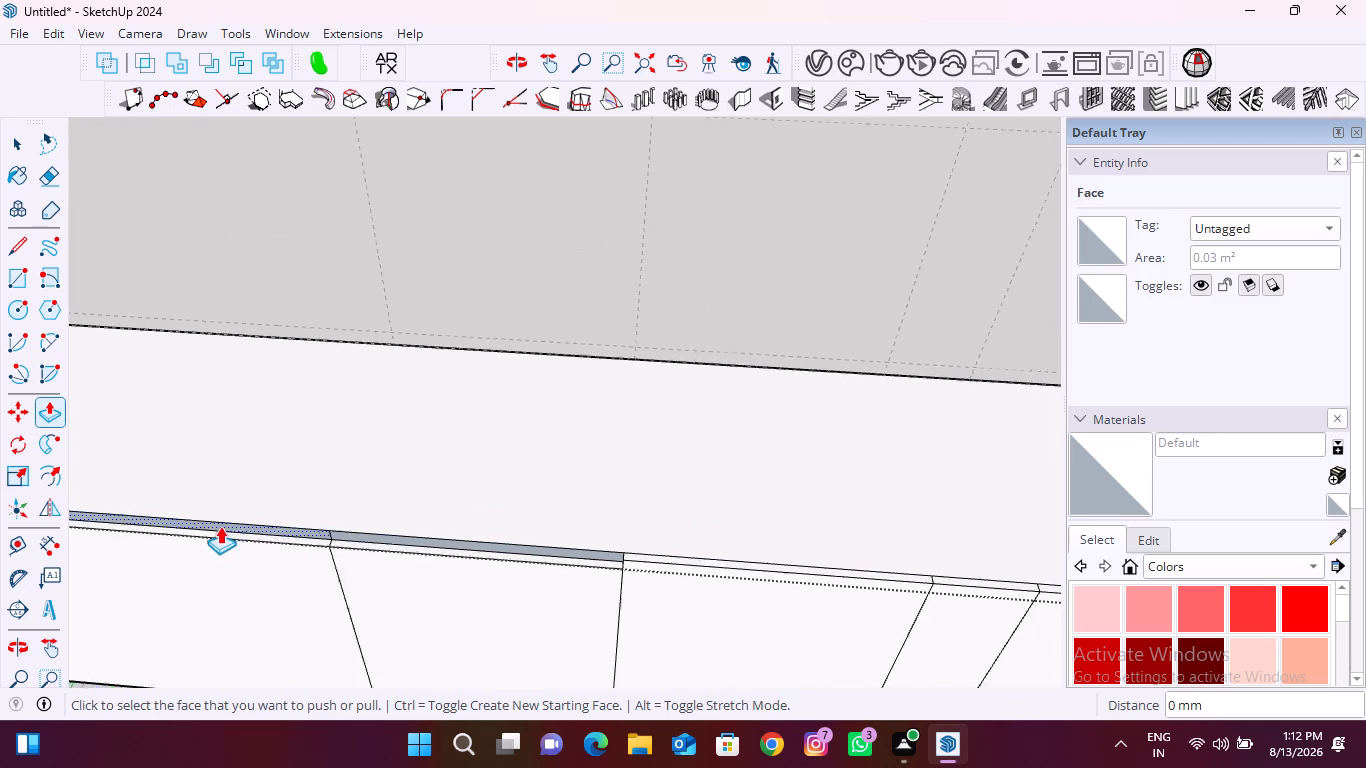
{"action": "scroll", "coordinate": [220, 526], "scroll_direction": "down", "scroll_amount": 1}
{"action": "scroll", "coordinate": [582, 542], "scroll_direction": "up", "scroll_amount": 9}
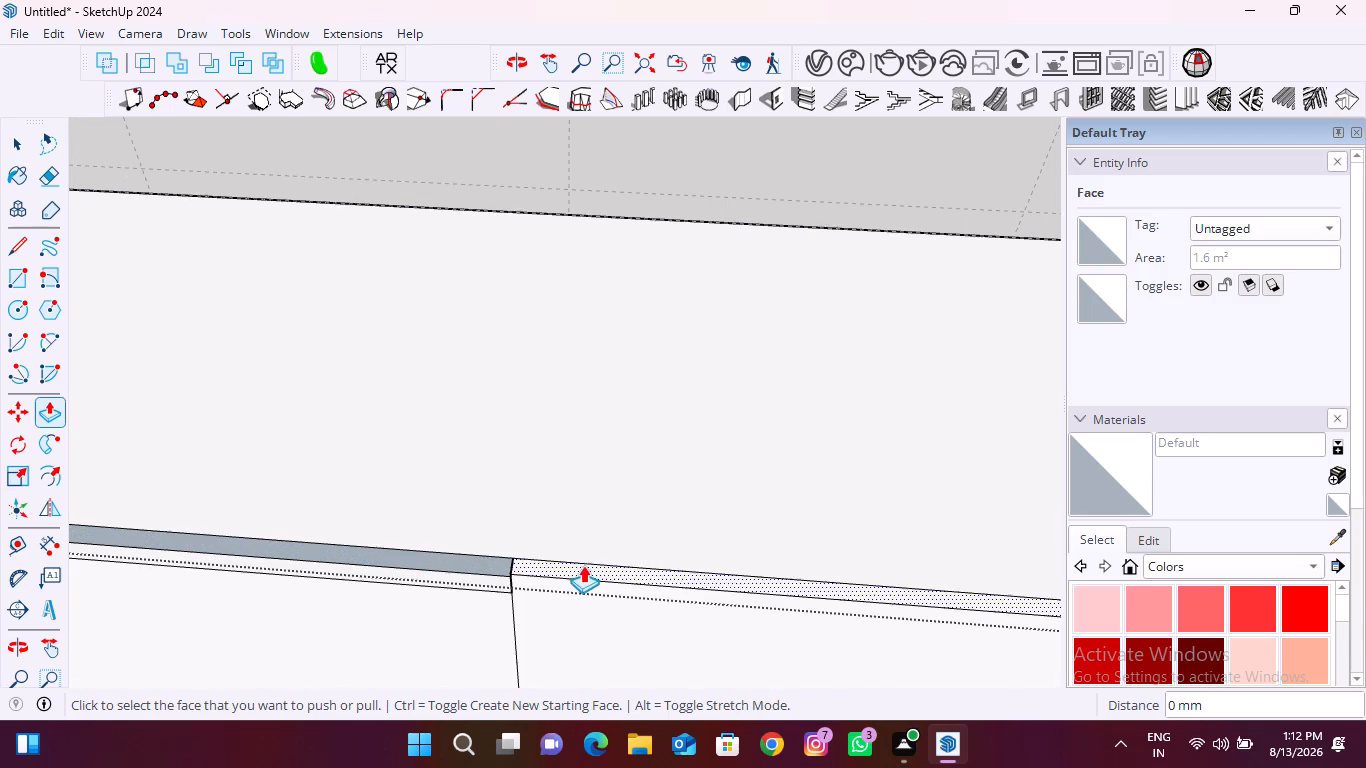
{"action": "double_click", "coordinate": [582, 568]}
Repeat the 30 mm lowering on the top edges of the narrow panel, the last wide panel and the thin end strip.
{"action": "scroll", "coordinate": [333, 548], "scroll_direction": "down", "scroll_amount": 14}
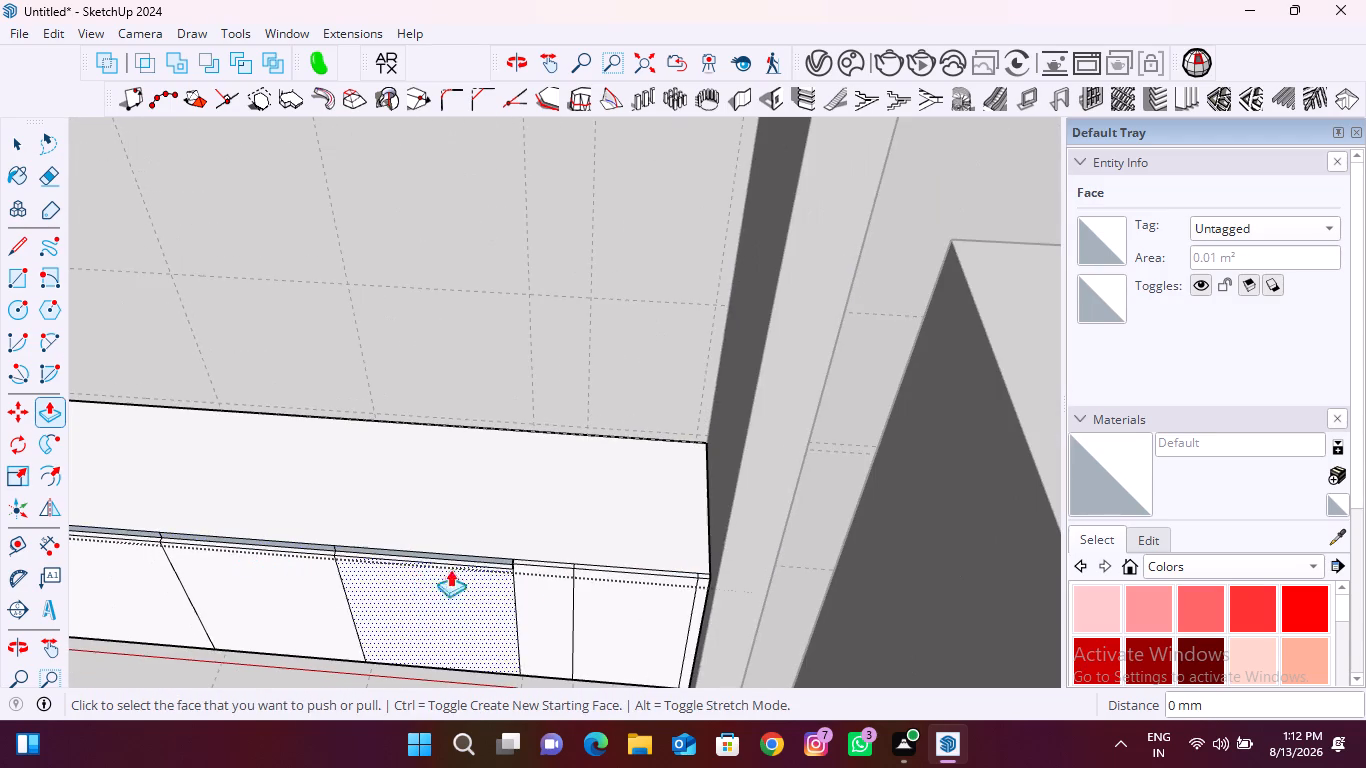
{"action": "scroll", "coordinate": [536, 562], "scroll_direction": "up", "scroll_amount": 13}
{"action": "double_click", "coordinate": [529, 561]}
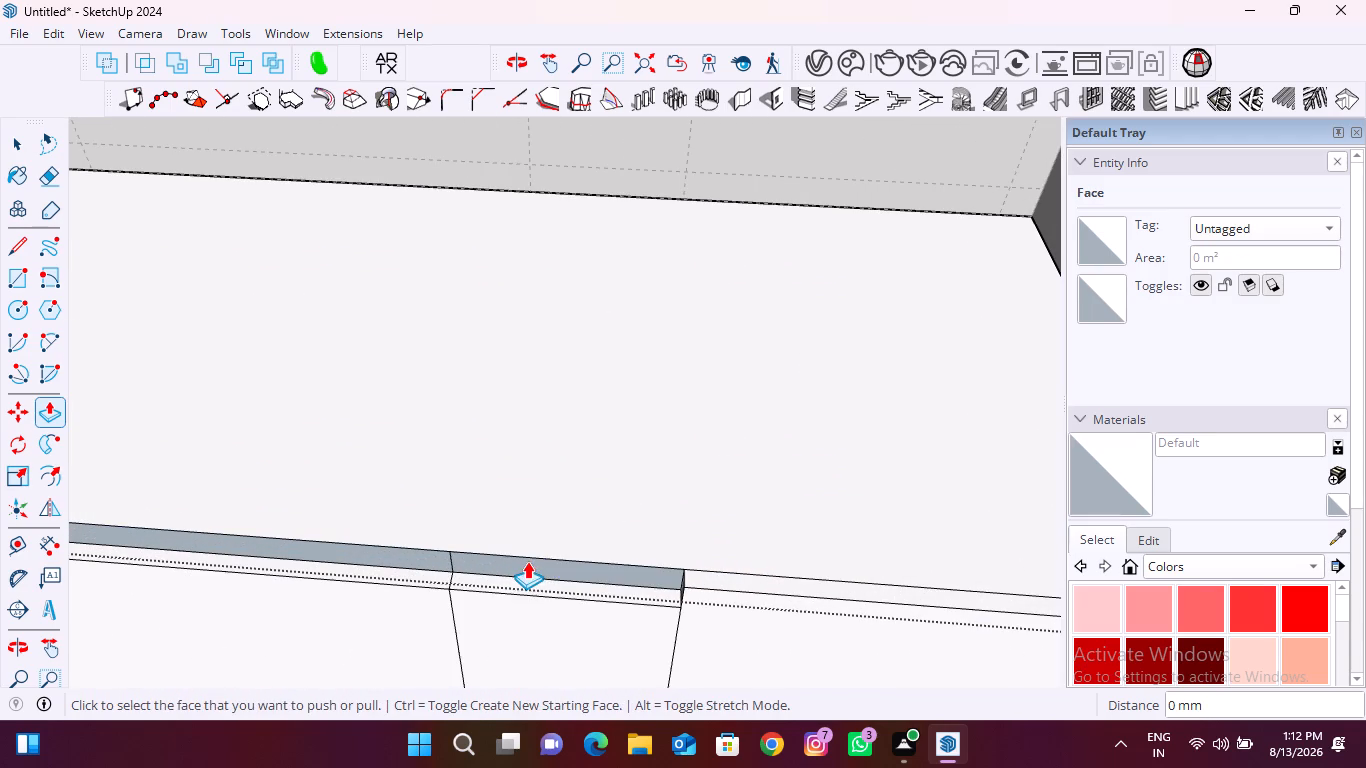
{"action": "scroll", "coordinate": [359, 562], "scroll_direction": "down", "scroll_amount": 6}
{"action": "scroll", "coordinate": [628, 559], "scroll_direction": "up", "scroll_amount": 6}
{"action": "double_click", "coordinate": [625, 585]}
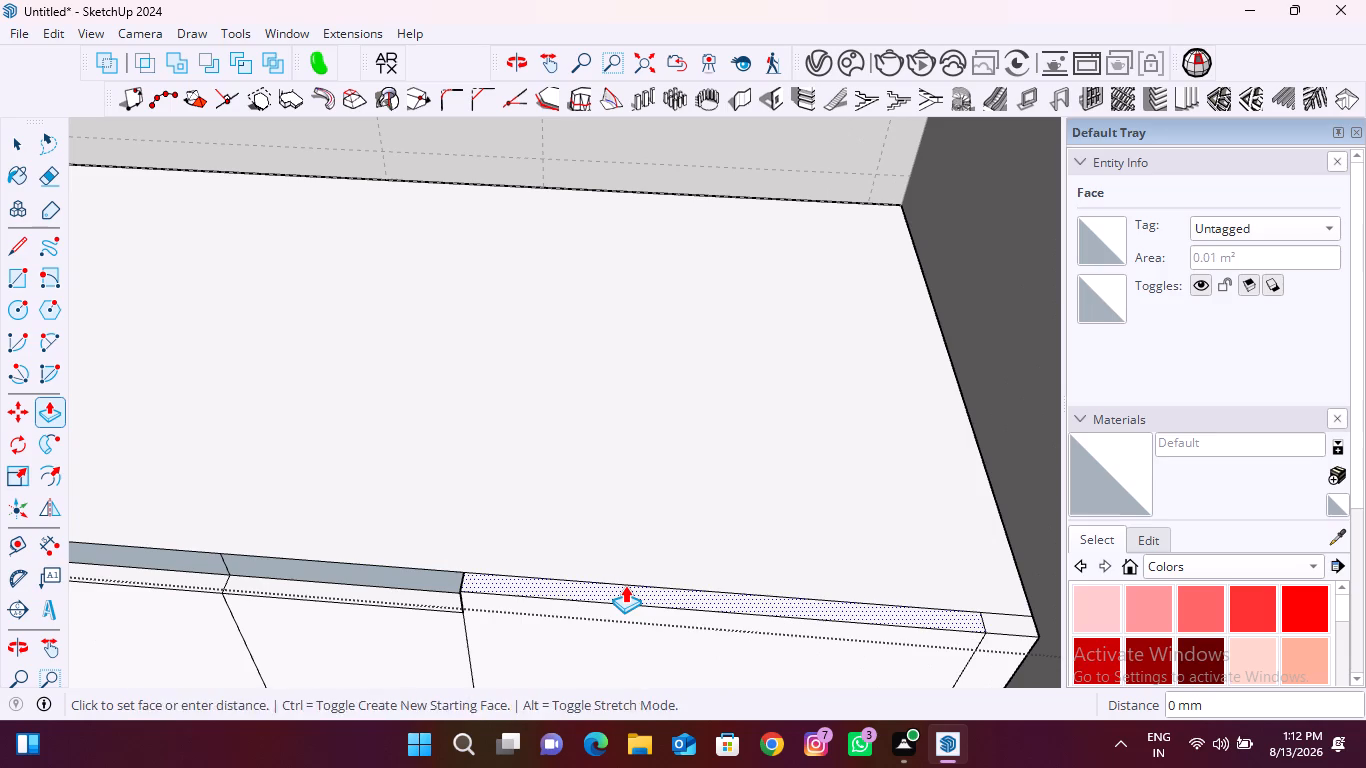
{"action": "scroll", "coordinate": [420, 579], "scroll_direction": "down", "scroll_amount": 7}
{"action": "scroll", "coordinate": [713, 591], "scroll_direction": "up", "scroll_amount": 9}
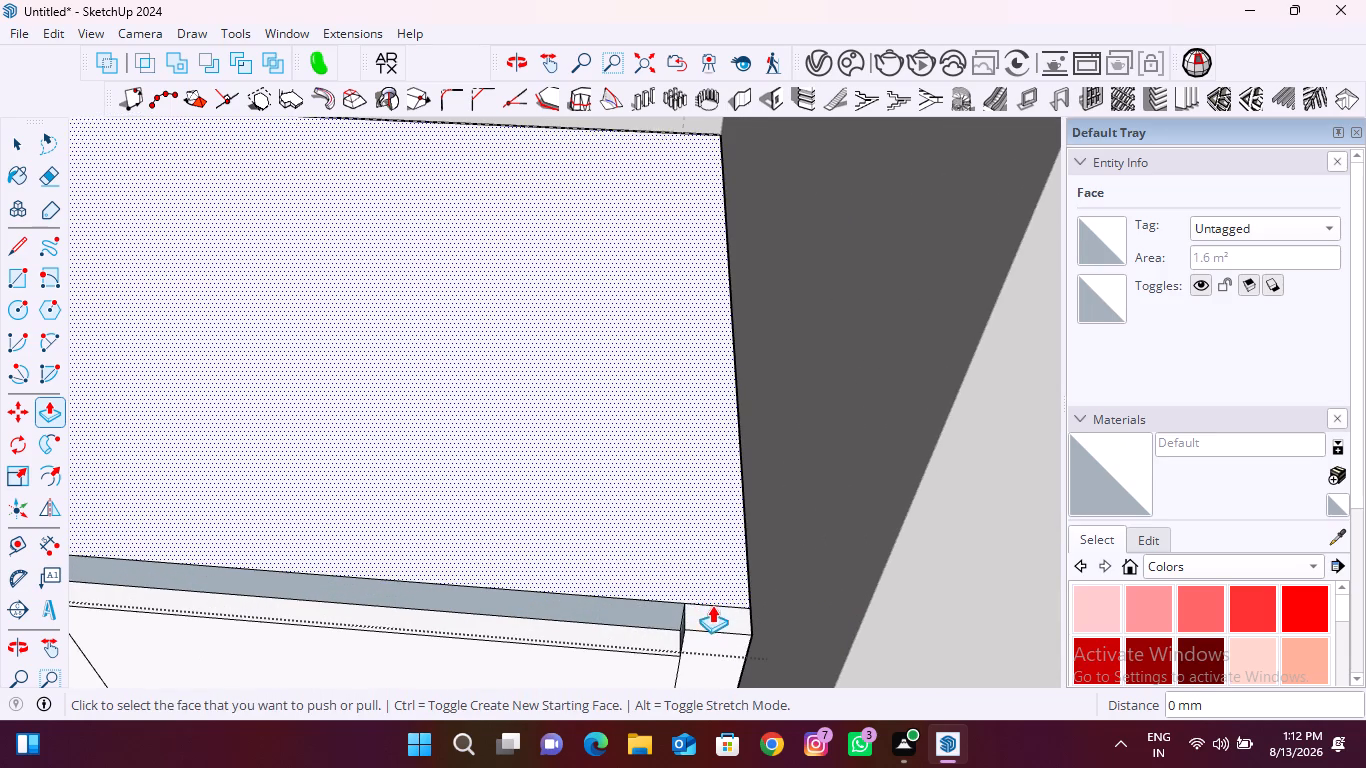
{"action": "double_click", "coordinate": [711, 612]}
{"action": "scroll", "coordinate": [696, 556], "scroll_direction": "down", "scroll_amount": 13}
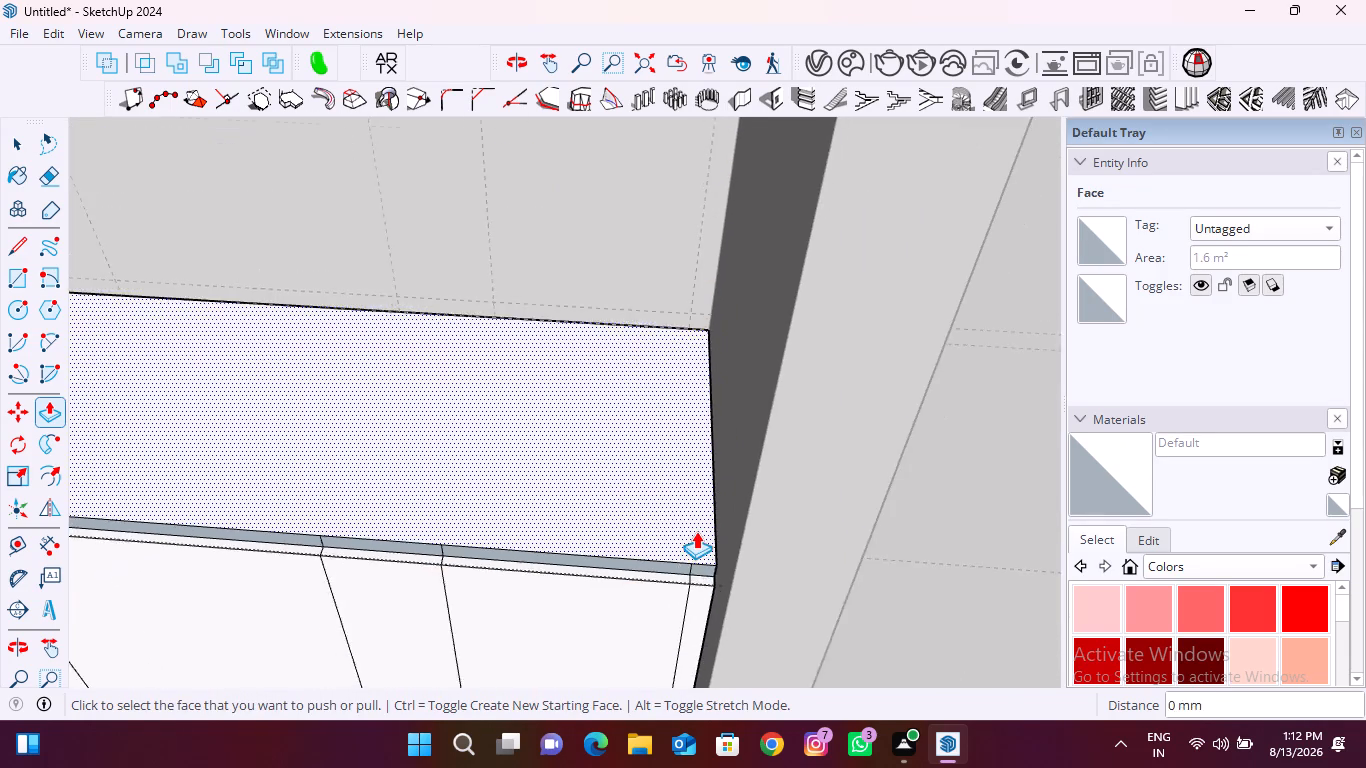
{"action": "scroll", "coordinate": [696, 531], "scroll_direction": "down", "scroll_amount": 2}
Erase the seam lines on the exposed 30 mm band at both sides of the last wide panel, near the thin end strip.
{"action": "key", "text": "e"}
{"action": "scroll", "coordinate": [678, 567], "scroll_direction": "up", "scroll_amount": 9}
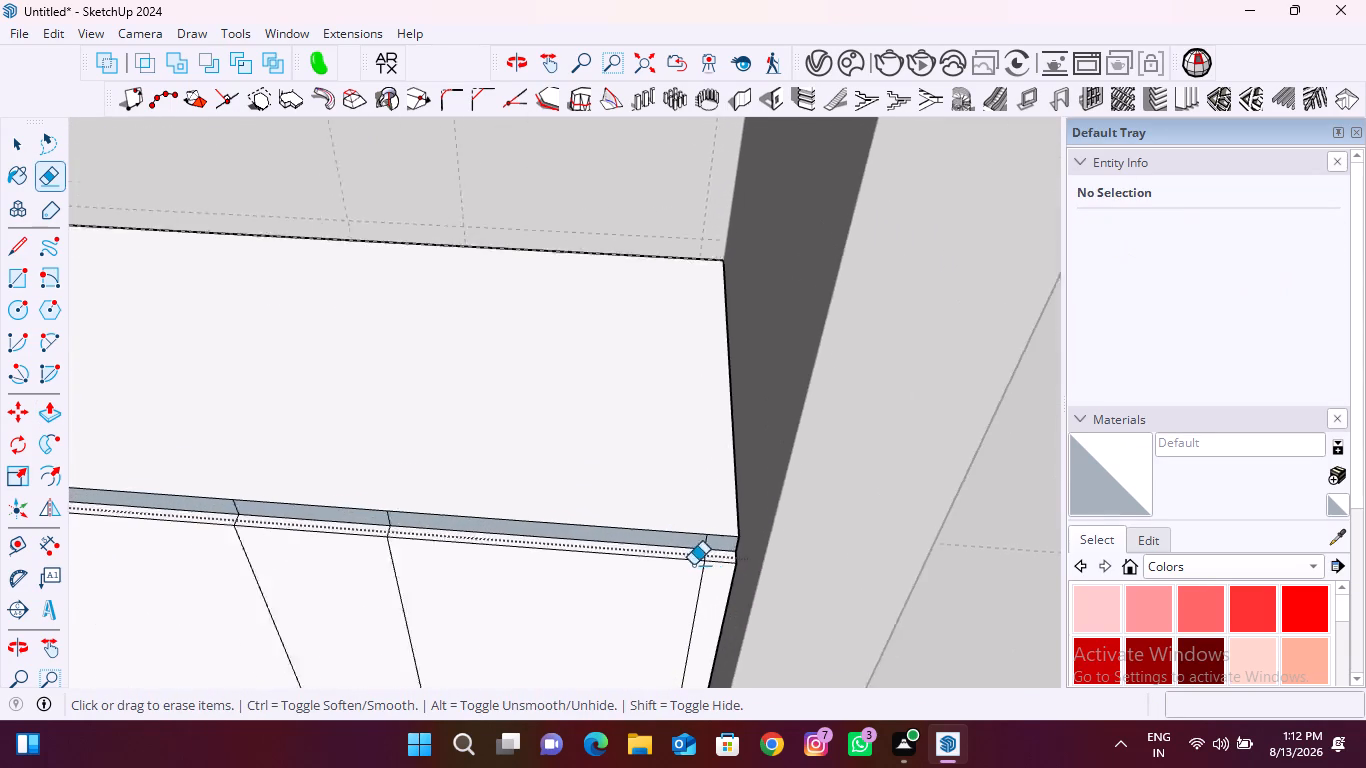
{"action": "scroll", "coordinate": [693, 565], "scroll_direction": "up", "scroll_amount": 16}
{"action": "left_click_drag", "start_coordinate": [724, 522], "coordinate": [696, 510]}
{"action": "scroll", "coordinate": [791, 513], "scroll_direction": "down", "scroll_amount": 4}
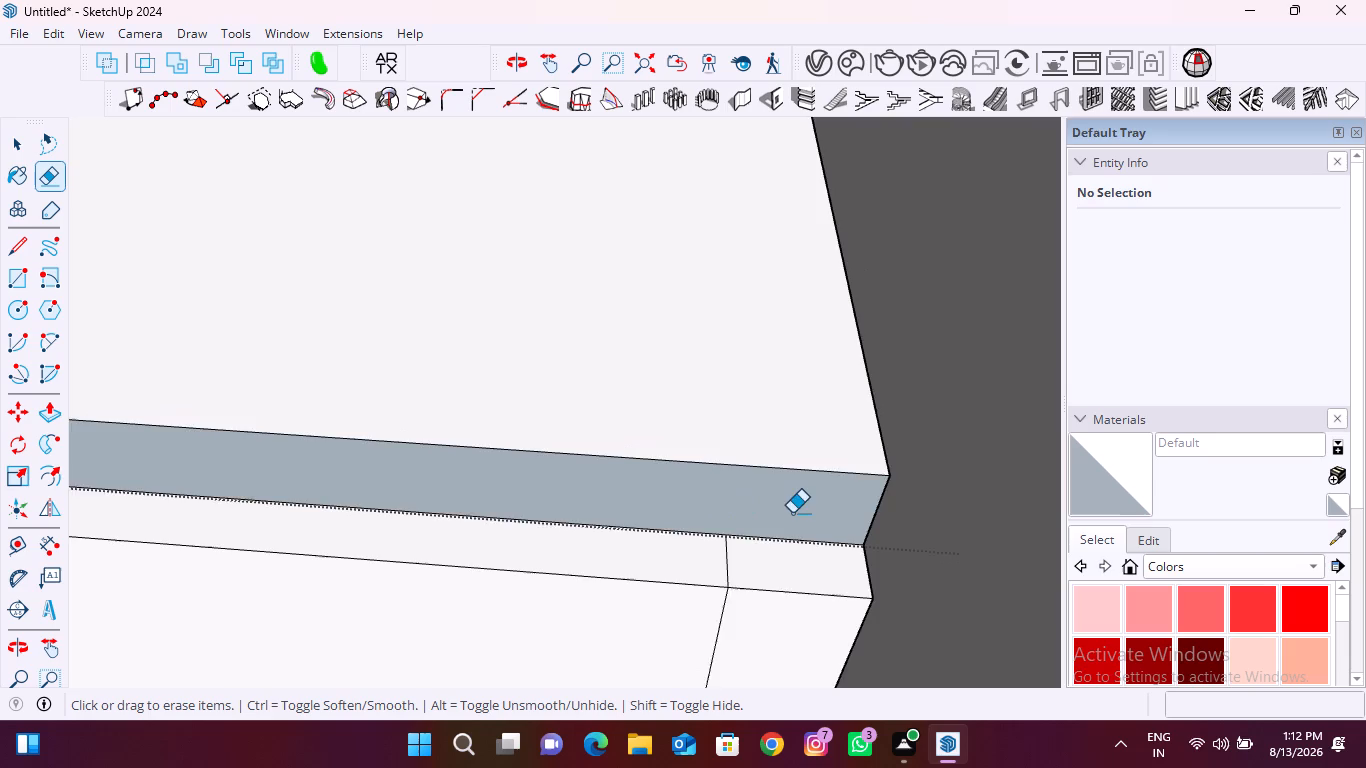
{"action": "scroll", "coordinate": [792, 513], "scroll_direction": "down", "scroll_amount": 15}
{"action": "scroll", "coordinate": [434, 503], "scroll_direction": "up", "scroll_amount": 15}
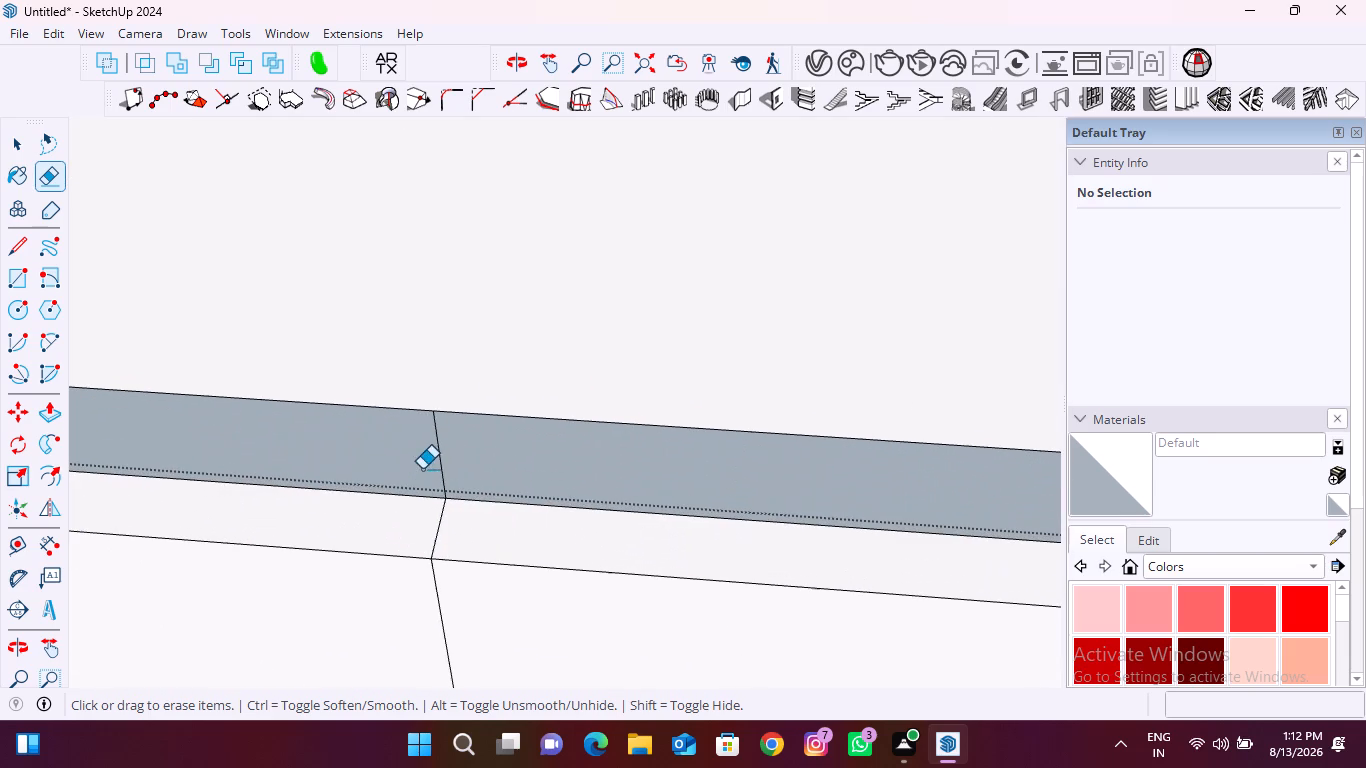
{"action": "left_click_drag", "start_coordinate": [426, 465], "coordinate": [472, 466]}
{"action": "scroll", "coordinate": [590, 508], "scroll_direction": "down", "scroll_amount": 20}
{"action": "scroll", "coordinate": [590, 508], "scroll_direction": "down", "scroll_amount": 4}
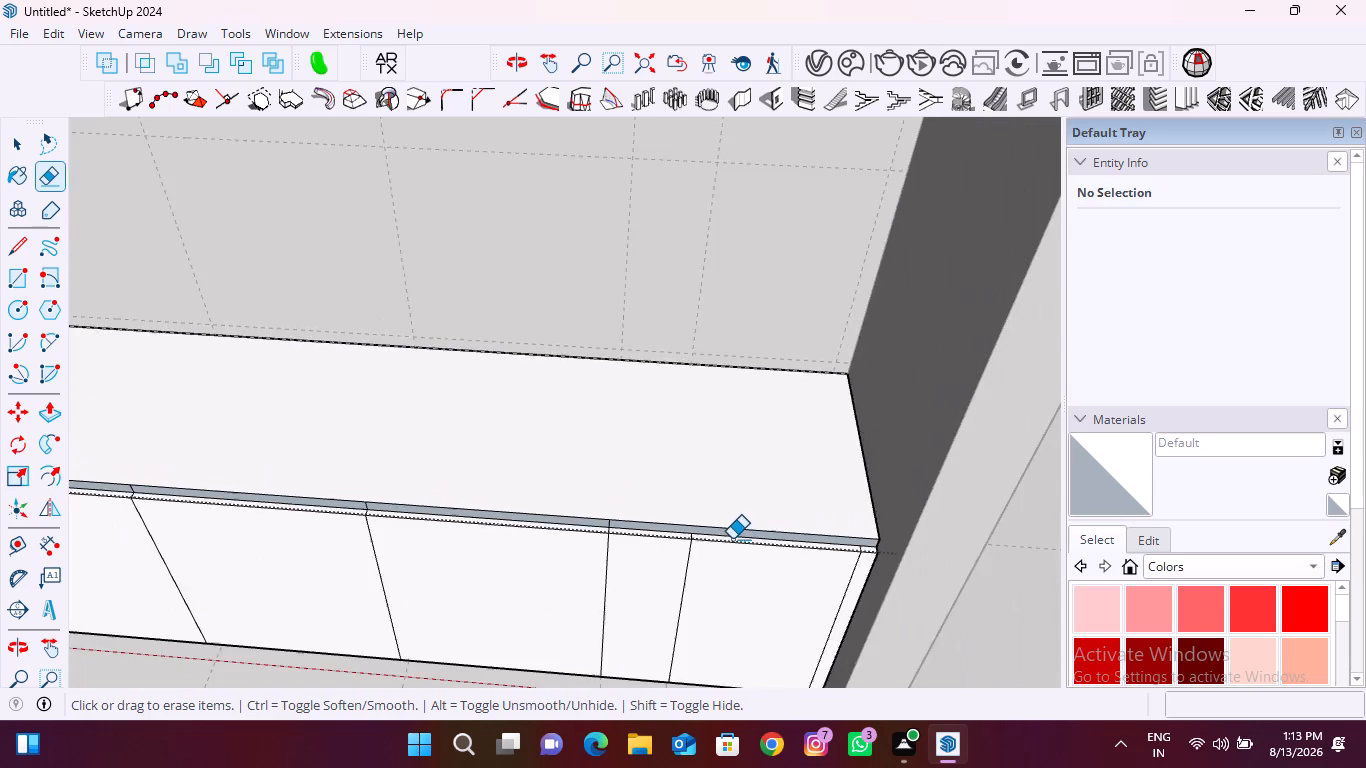
Erase the two seam lines nearest the notched end on the exposed band above the front panels.
{"action": "scroll", "coordinate": [732, 539], "scroll_direction": "down", "scroll_amount": 5}
{"action": "scroll", "coordinate": [405, 564], "scroll_direction": "down", "scroll_amount": 5}
{"action": "scroll", "coordinate": [193, 526], "scroll_direction": "up", "scroll_amount": 2}
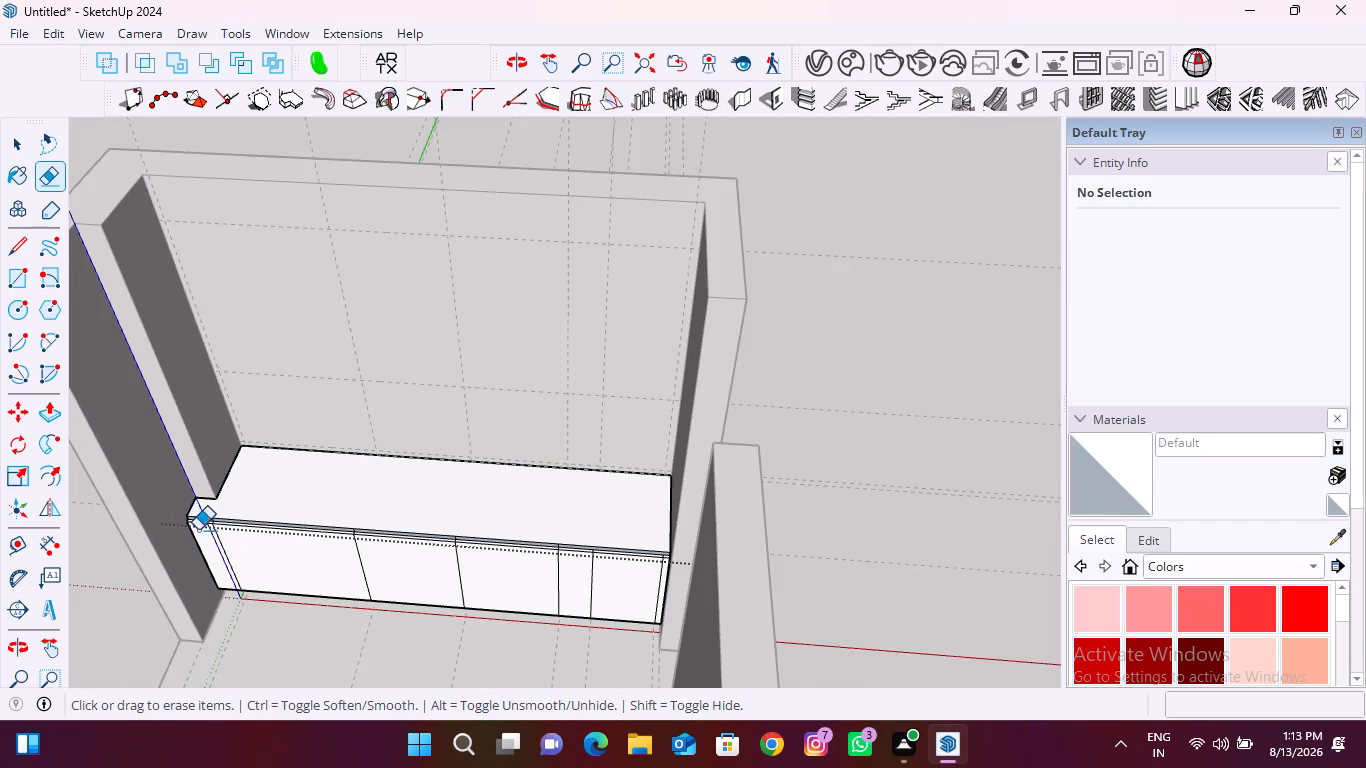
{"action": "scroll", "coordinate": [198, 530], "scroll_direction": "up", "scroll_amount": 20}
{"action": "scroll", "coordinate": [198, 530], "scroll_direction": "up", "scroll_amount": 3}
{"action": "left_click_drag", "start_coordinate": [268, 483], "coordinate": [292, 489]}
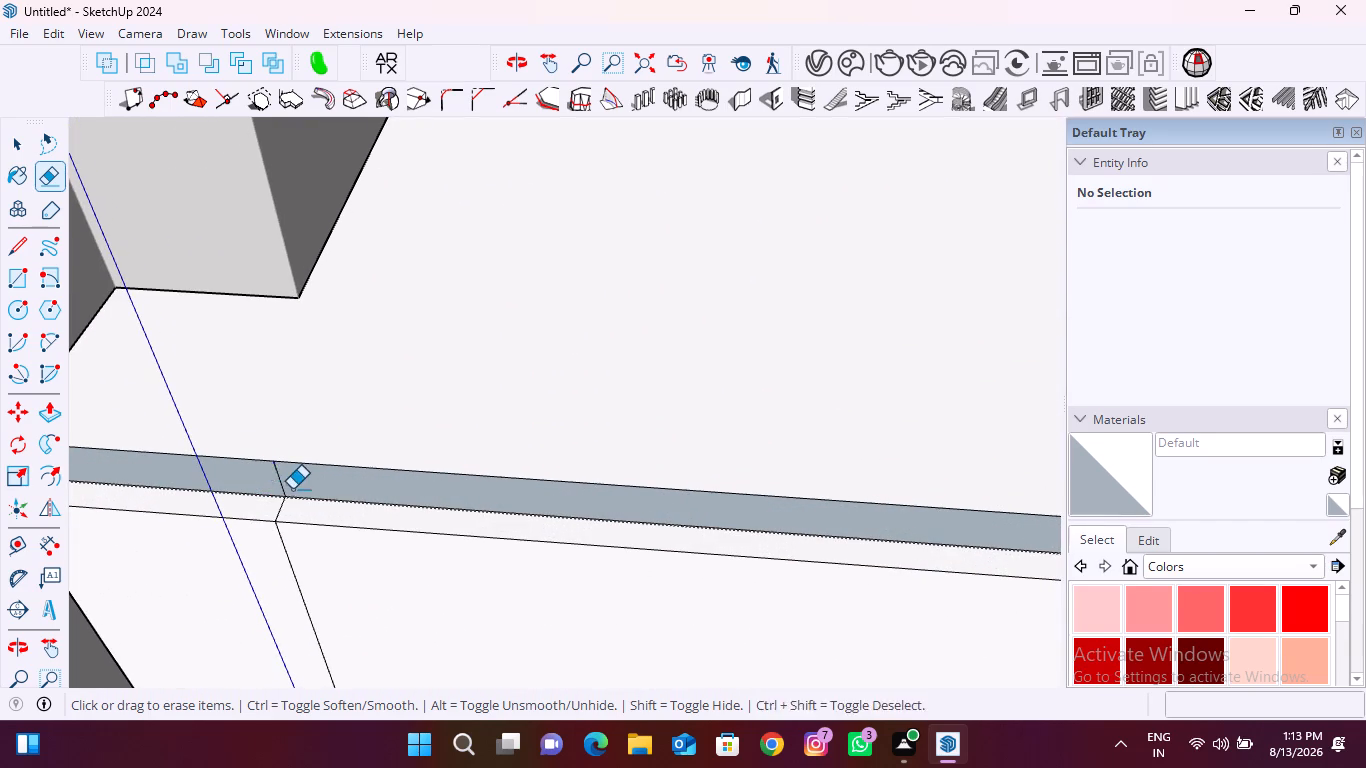
{"action": "left_click_drag", "start_coordinate": [292, 489], "coordinate": [299, 490]}
{"action": "scroll", "coordinate": [195, 494], "scroll_direction": "down", "scroll_amount": 16}
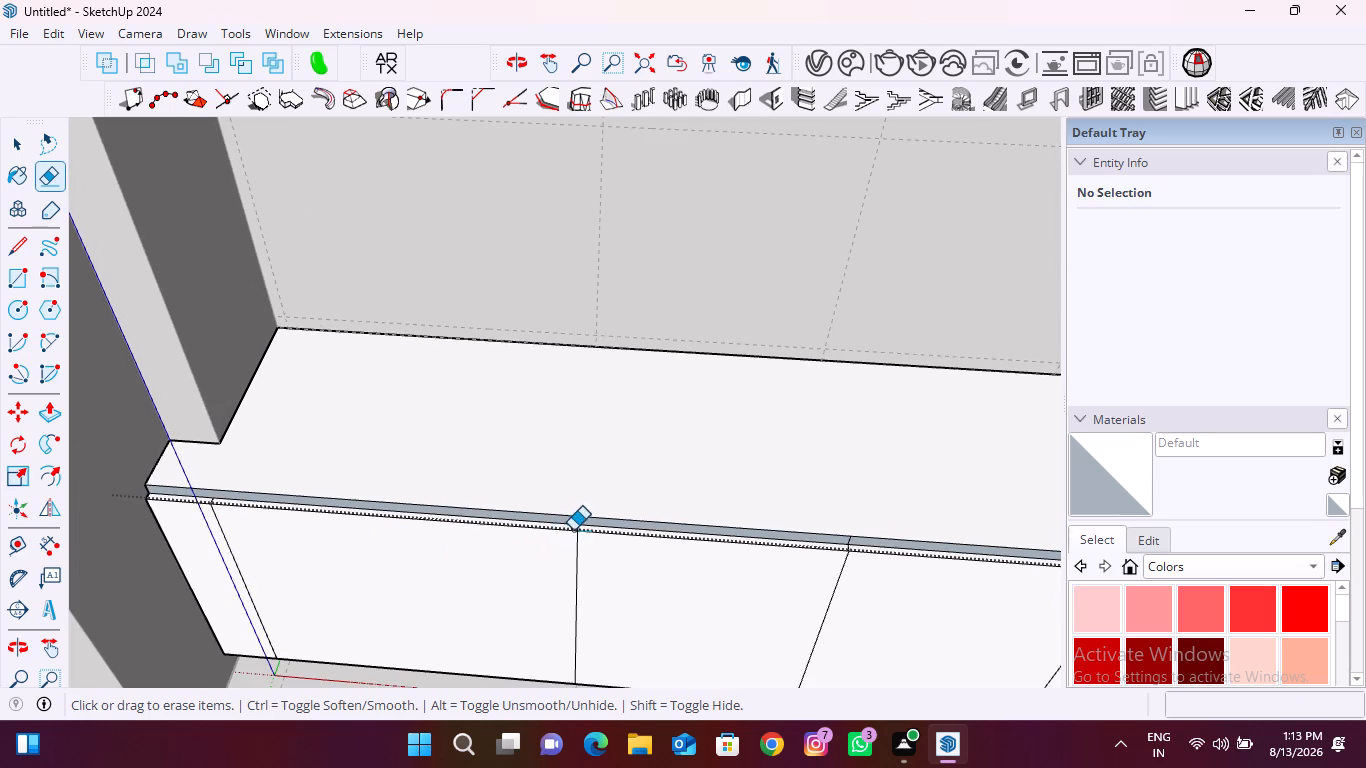
{"action": "scroll", "coordinate": [573, 530], "scroll_direction": "up", "scroll_amount": 20}
{"action": "scroll", "coordinate": [573, 530], "scroll_direction": "up", "scroll_amount": 1}
{"action": "left_click_drag", "start_coordinate": [592, 495], "coordinate": [601, 497]}
{"action": "scroll", "coordinate": [304, 515], "scroll_direction": "down", "scroll_amount": 3}
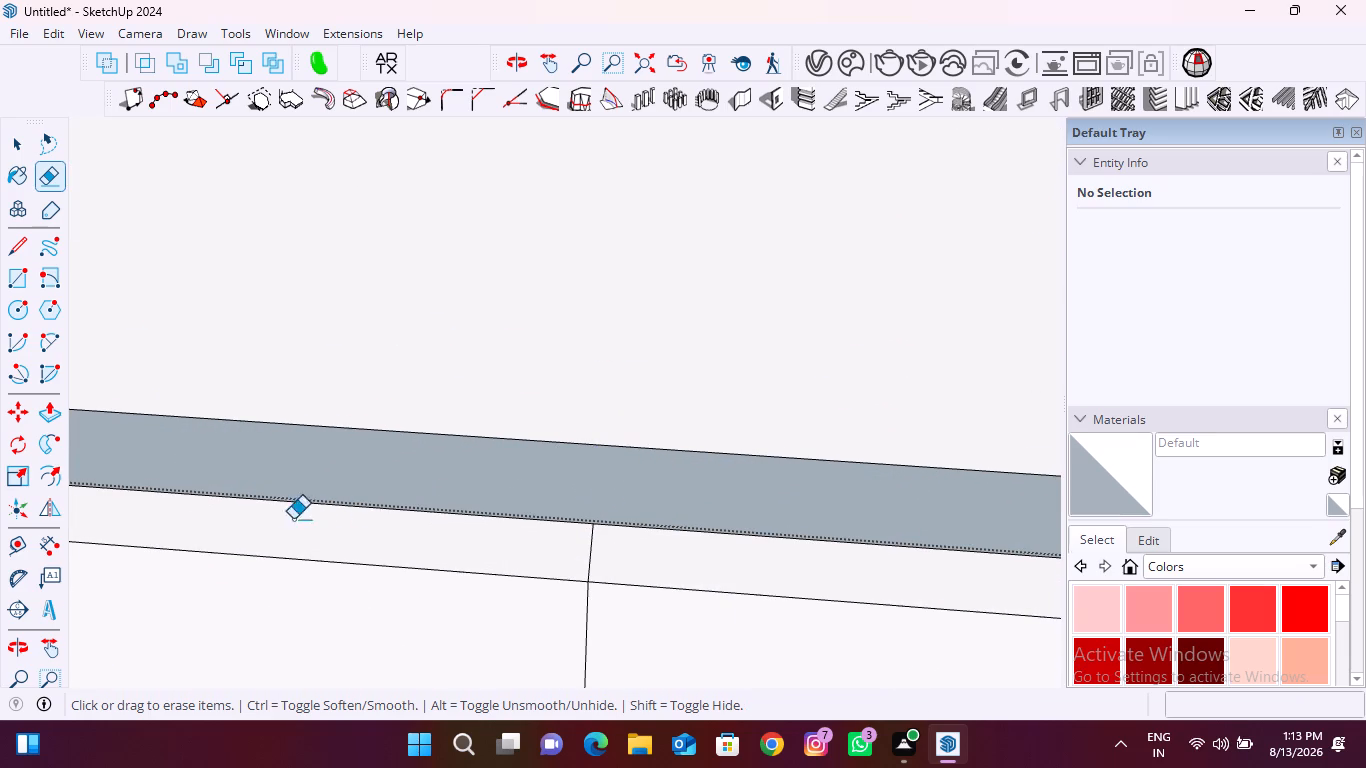
Erase the remaining two seam lines on the exposed band, at both sides of the third wide panel.
{"action": "scroll", "coordinate": [293, 519], "scroll_direction": "down", "scroll_amount": 16}
{"action": "scroll", "coordinate": [254, 529], "scroll_direction": "down", "scroll_amount": 5}
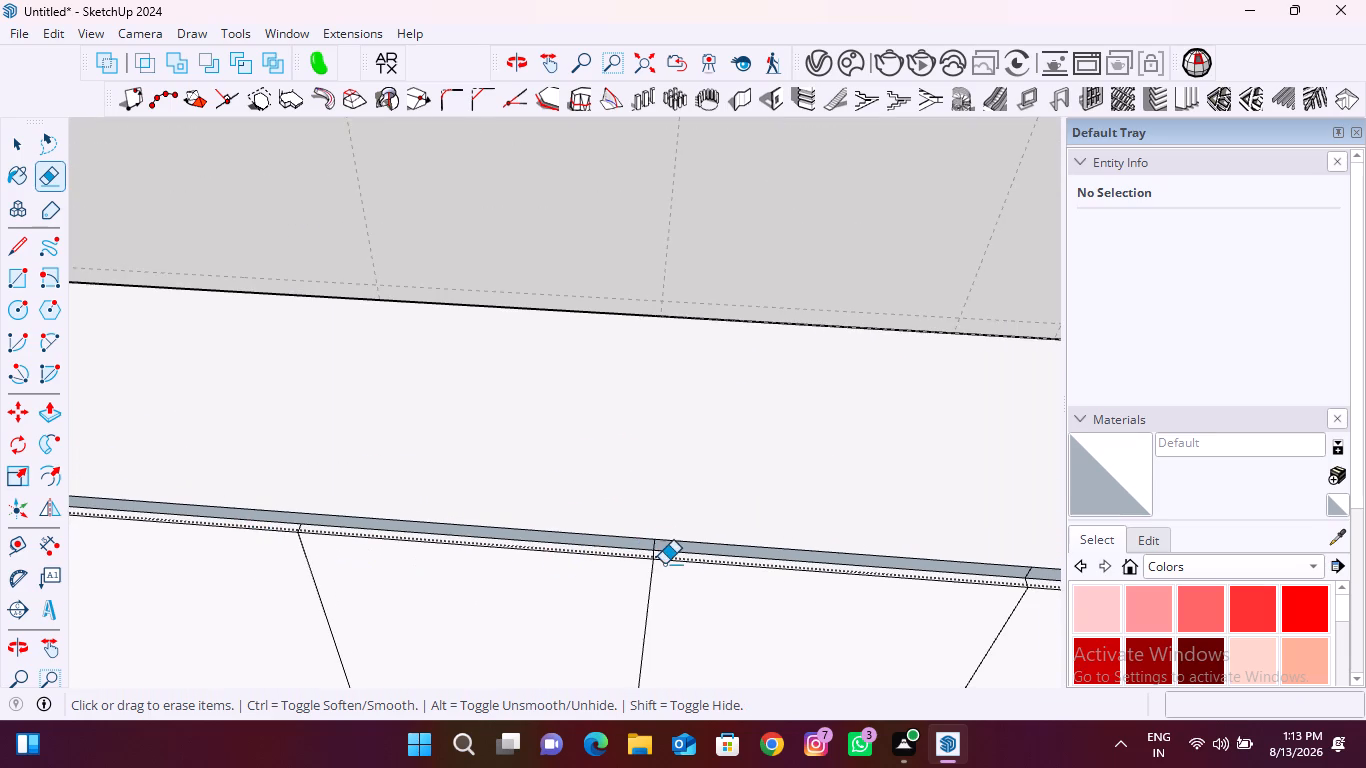
{"action": "scroll", "coordinate": [664, 564], "scroll_direction": "up", "scroll_amount": 20}
{"action": "scroll", "coordinate": [664, 564], "scroll_direction": "up", "scroll_amount": 4}
{"action": "left_click_drag", "start_coordinate": [643, 498], "coordinate": [694, 502]}
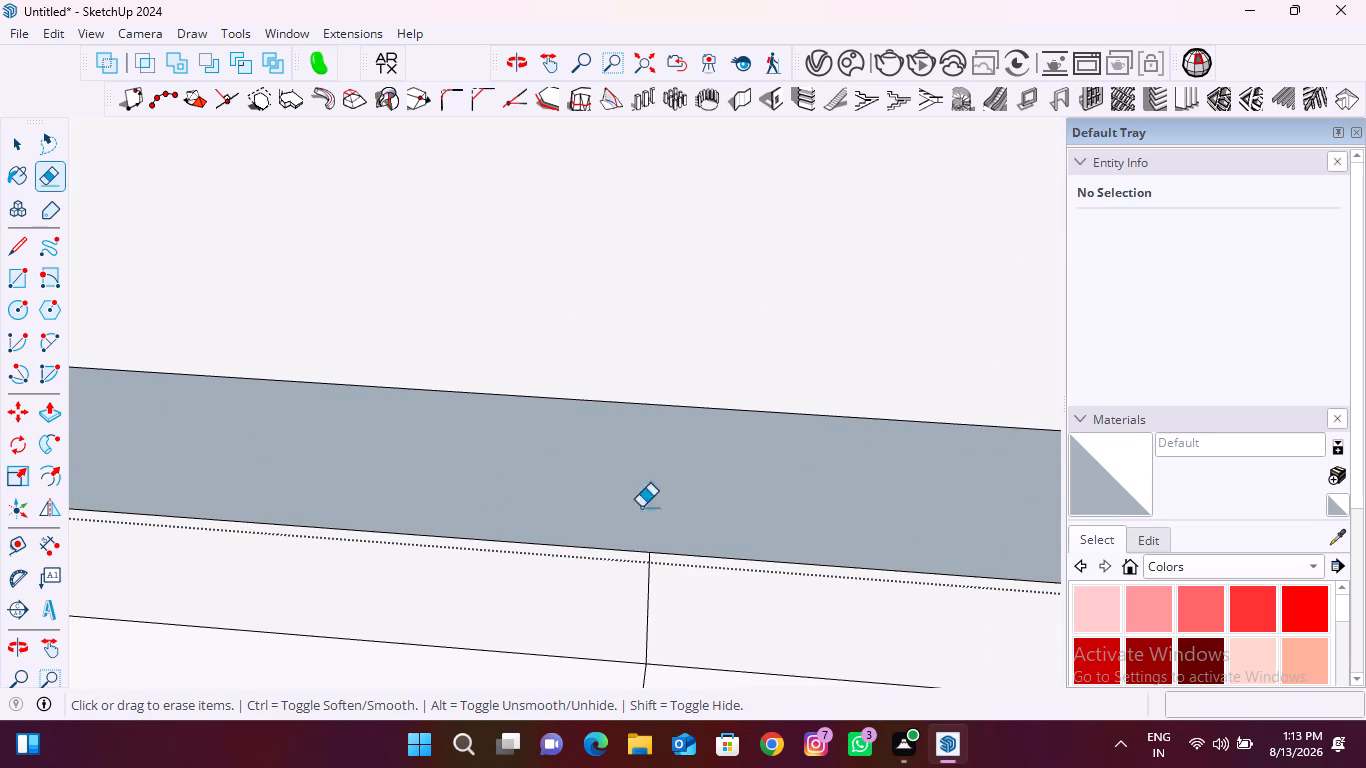
{"action": "scroll", "coordinate": [474, 511], "scroll_direction": "down", "scroll_amount": 20}
{"action": "scroll", "coordinate": [474, 511], "scroll_direction": "down", "scroll_amount": 4}
{"action": "scroll", "coordinate": [314, 534], "scroll_direction": "down", "scroll_amount": 5}
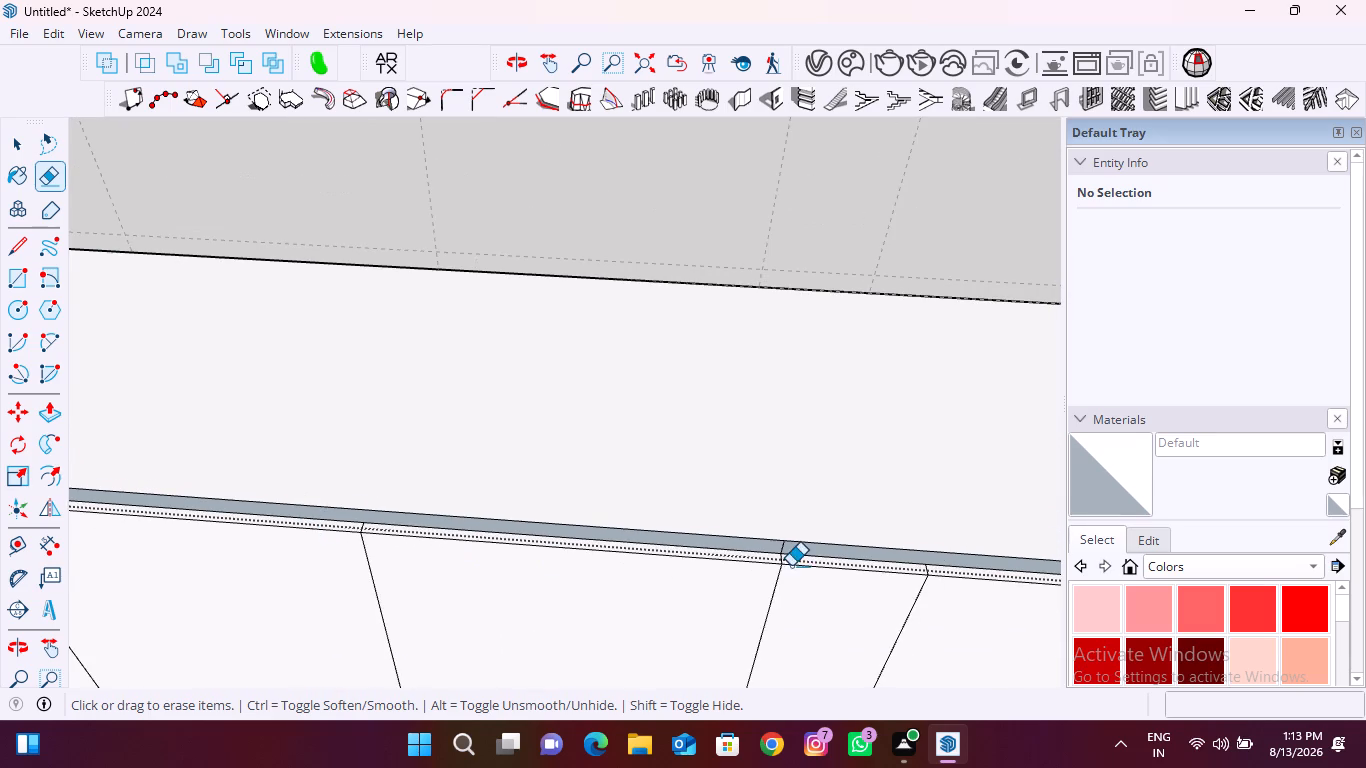
{"action": "scroll", "coordinate": [788, 559], "scroll_direction": "up", "scroll_amount": 20}
{"action": "scroll", "coordinate": [788, 559], "scroll_direction": "up", "scroll_amount": 2}
{"action": "left_click_drag", "start_coordinate": [781, 538], "coordinate": [806, 541]}
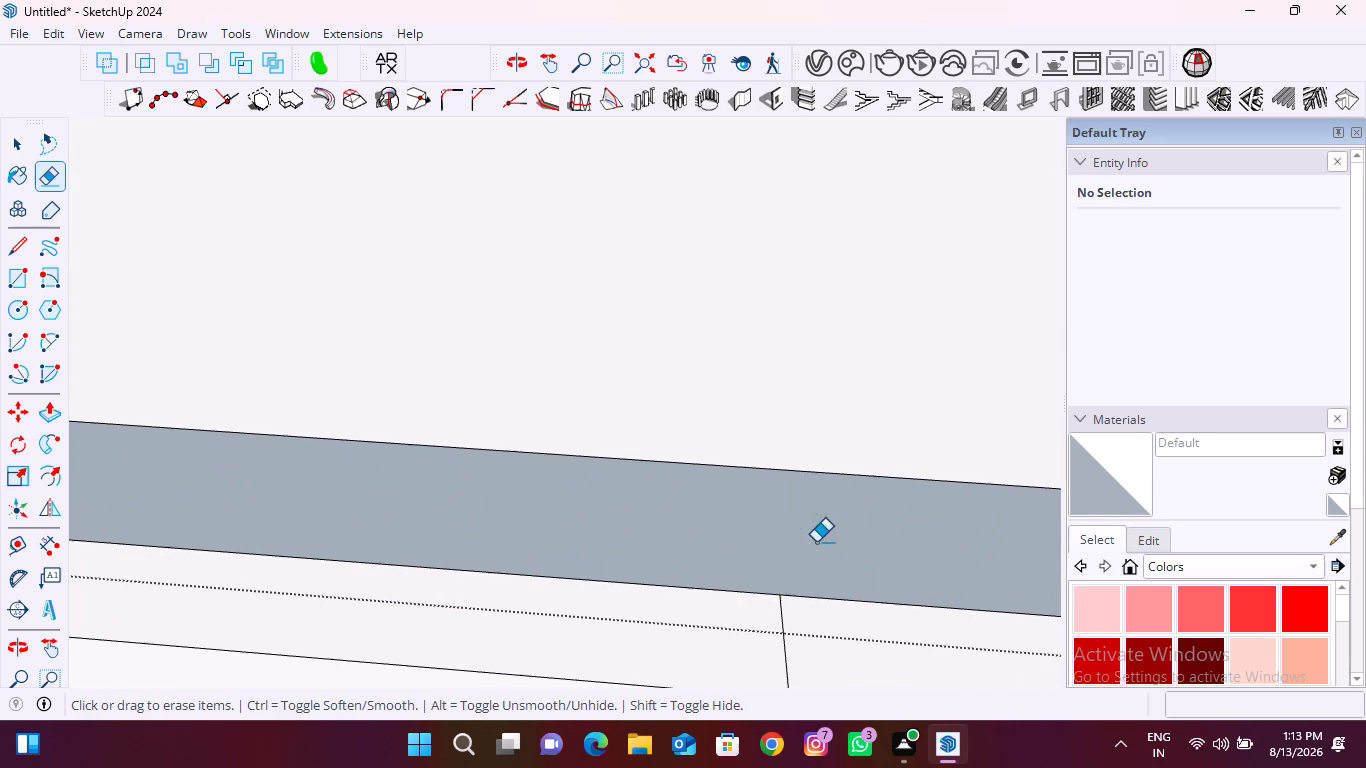
{"action": "scroll", "coordinate": [526, 545], "scroll_direction": "down", "scroll_amount": 20}
{"action": "scroll", "coordinate": [526, 545], "scroll_direction": "down", "scroll_amount": 14}
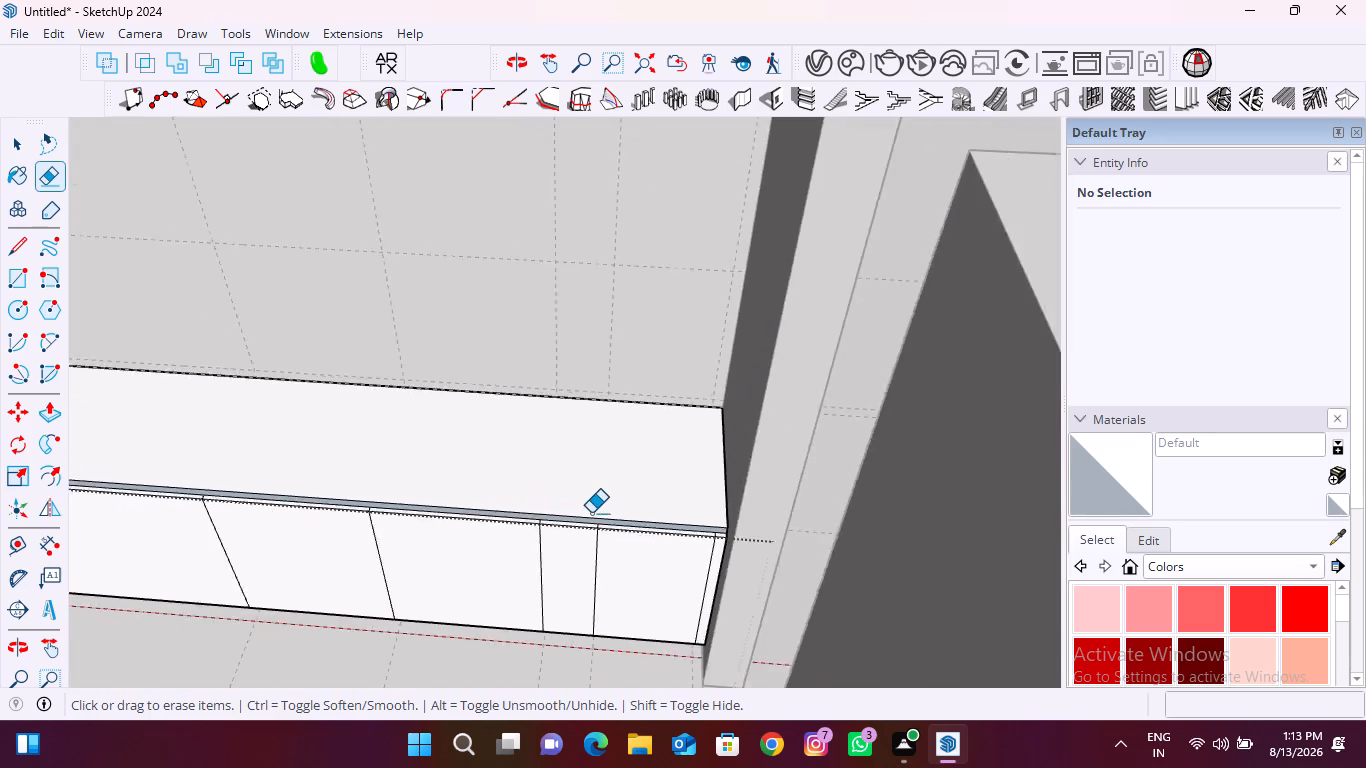
{"action": "scroll", "coordinate": [591, 513], "scroll_direction": "down", "scroll_amount": 8}
{"action": "scroll", "coordinate": [298, 533], "scroll_direction": "up", "scroll_amount": 6}
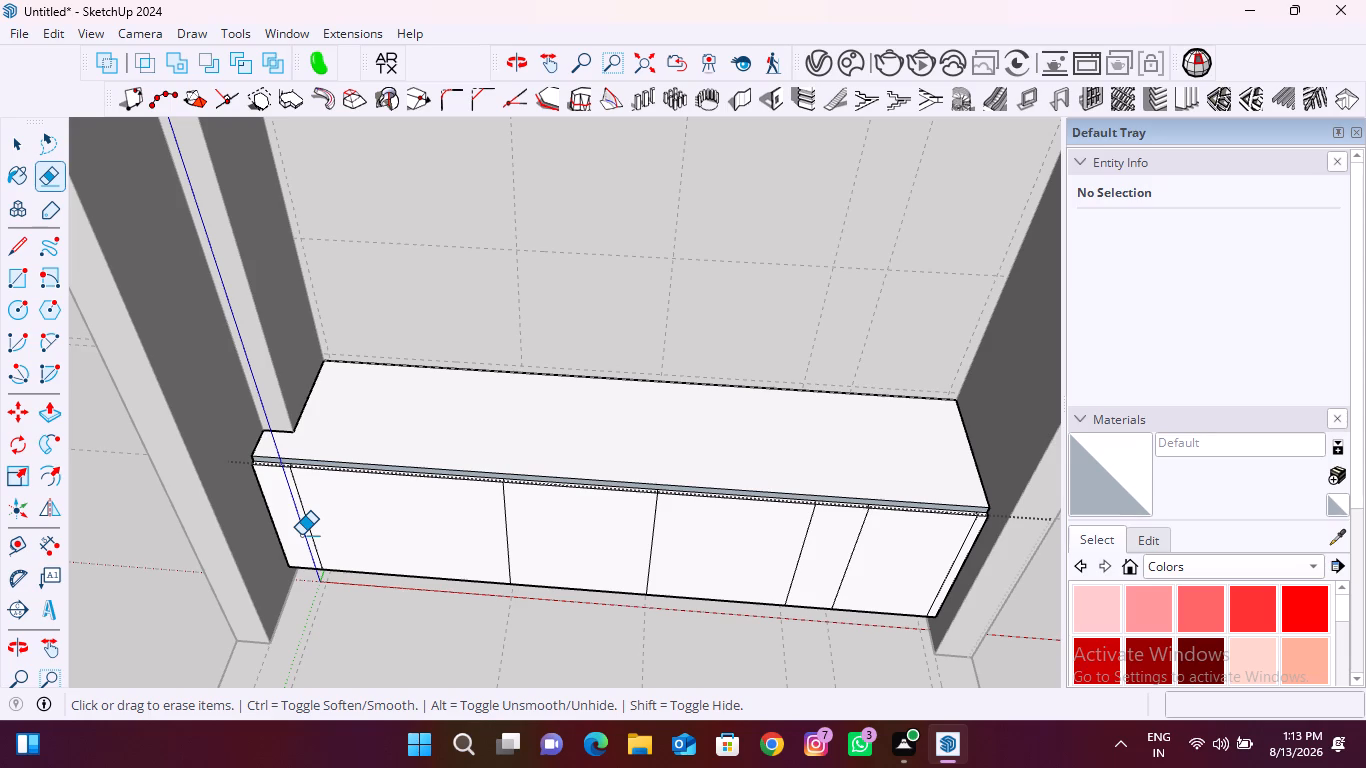
Copy the vertical joint line nearest the notched end 3.5 mm toward that end, and copy the result 7 mm back across the joint.
{"action": "key", "text": "space"}
{"action": "scroll", "coordinate": [286, 473], "scroll_direction": "up", "scroll_amount": 5}
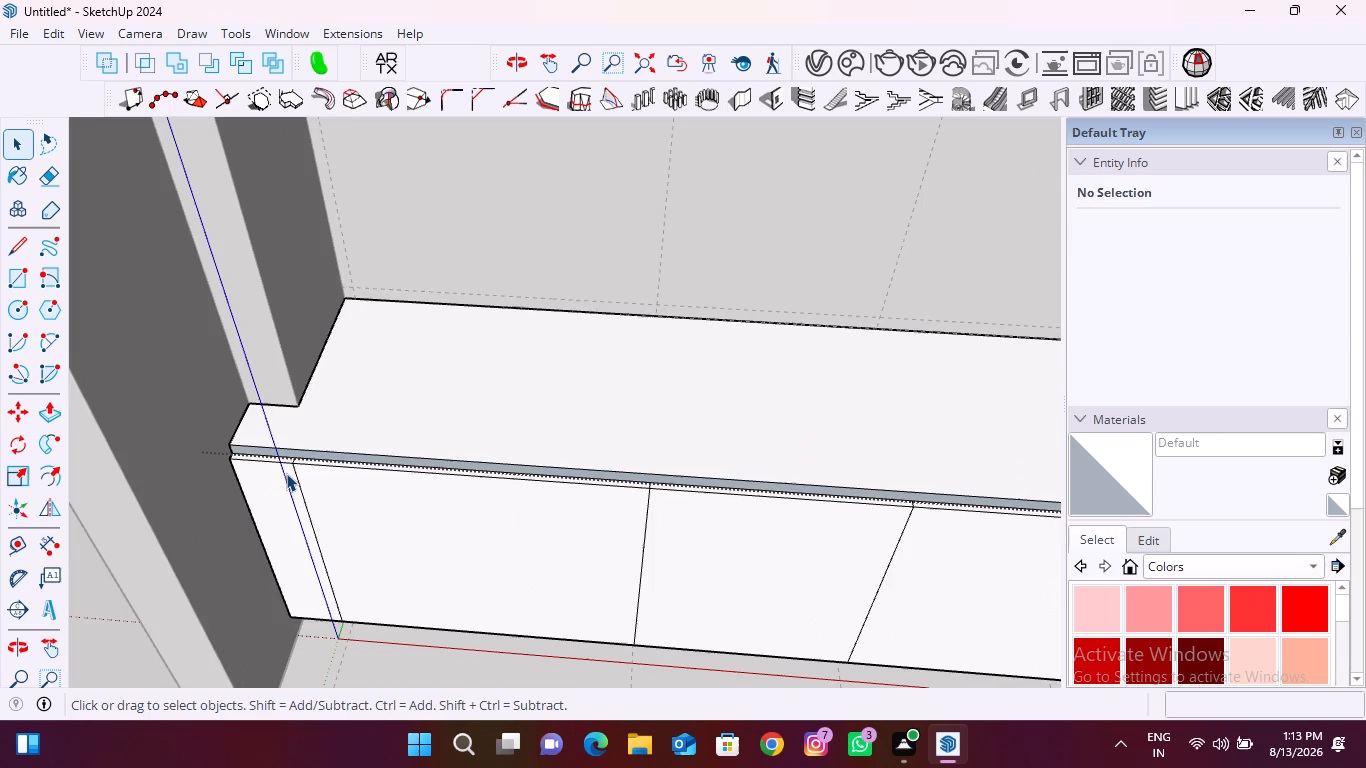
{"action": "scroll", "coordinate": [286, 473], "scroll_direction": "up", "scroll_amount": 16}
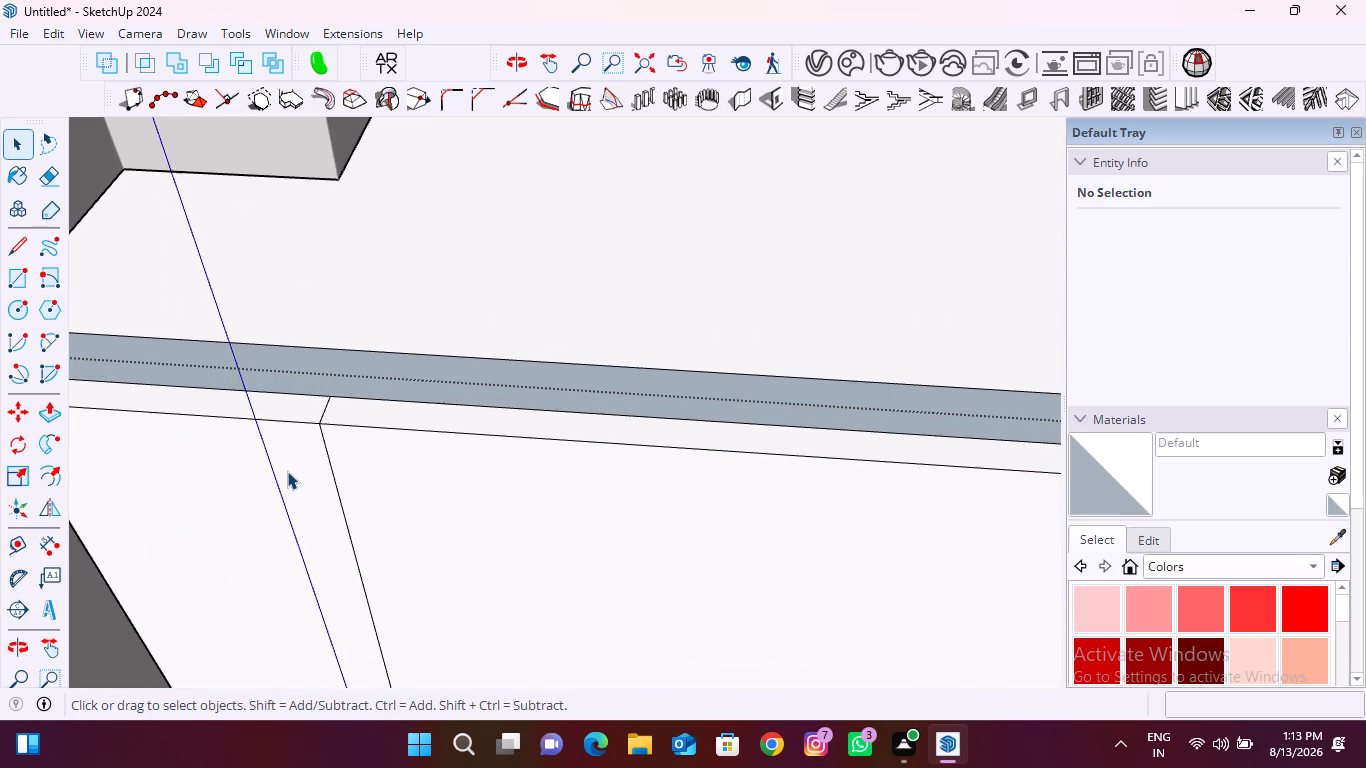
{"action": "scroll", "coordinate": [287, 471], "scroll_direction": "up", "scroll_amount": 1}
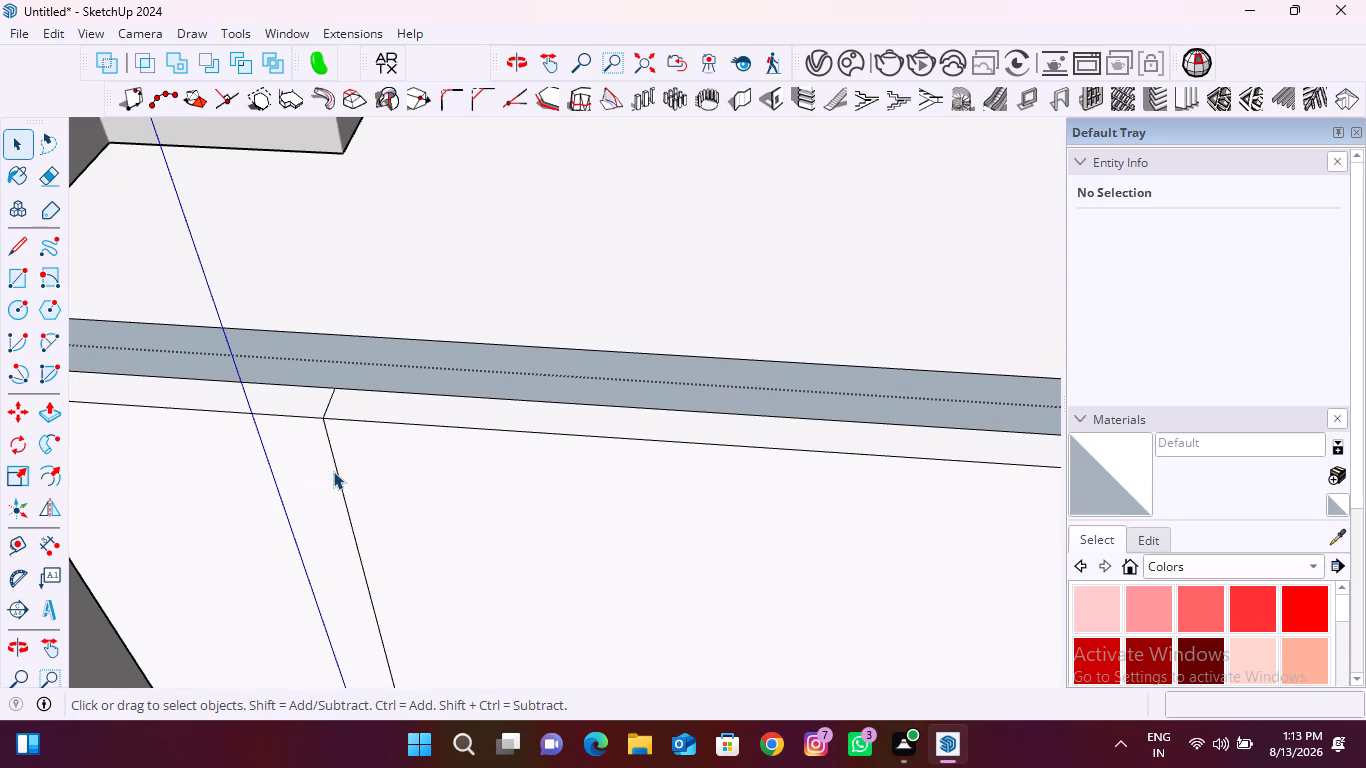
{"action": "left_click", "coordinate": [336, 473]}
{"action": "key", "text": "m"}
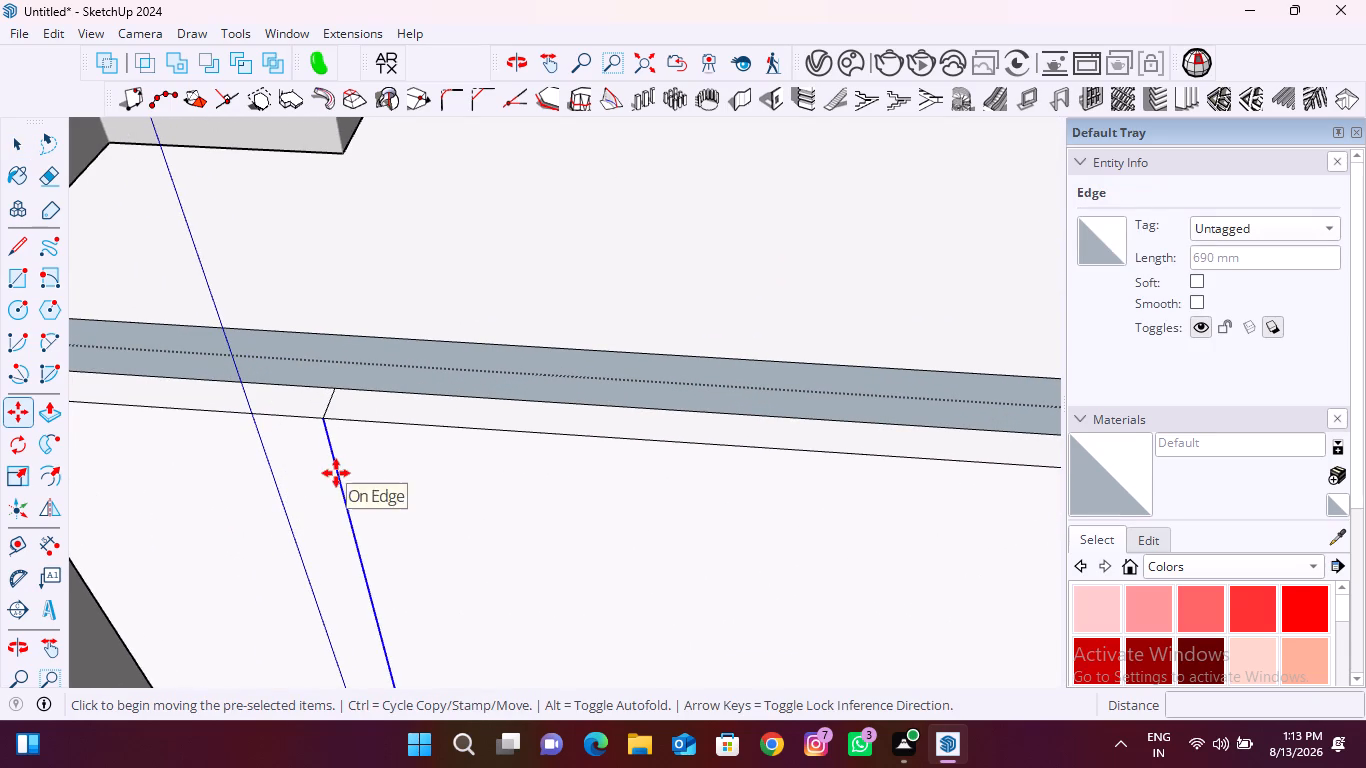
{"action": "left_click", "coordinate": [325, 423]}
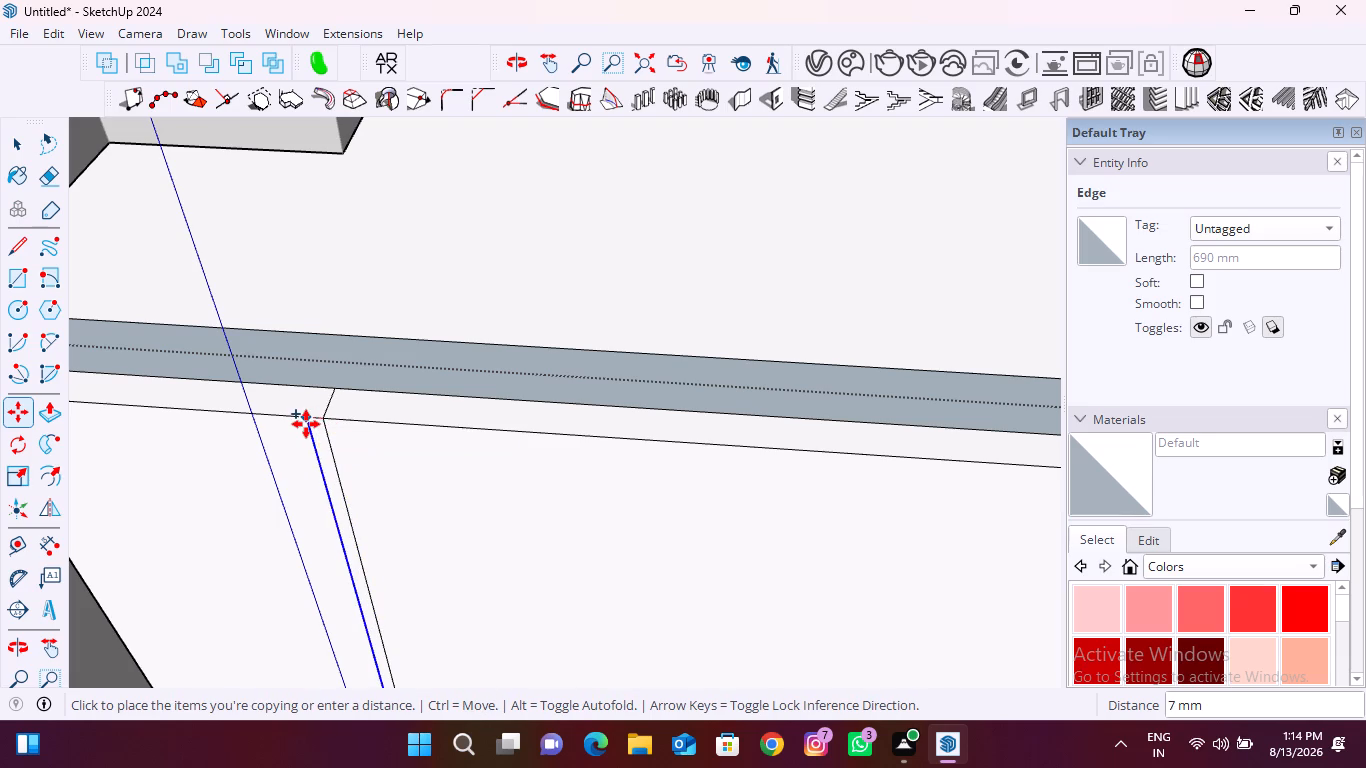
{"action": "type", "text": "3.5"}
{"action": "key", "text": "Return"}
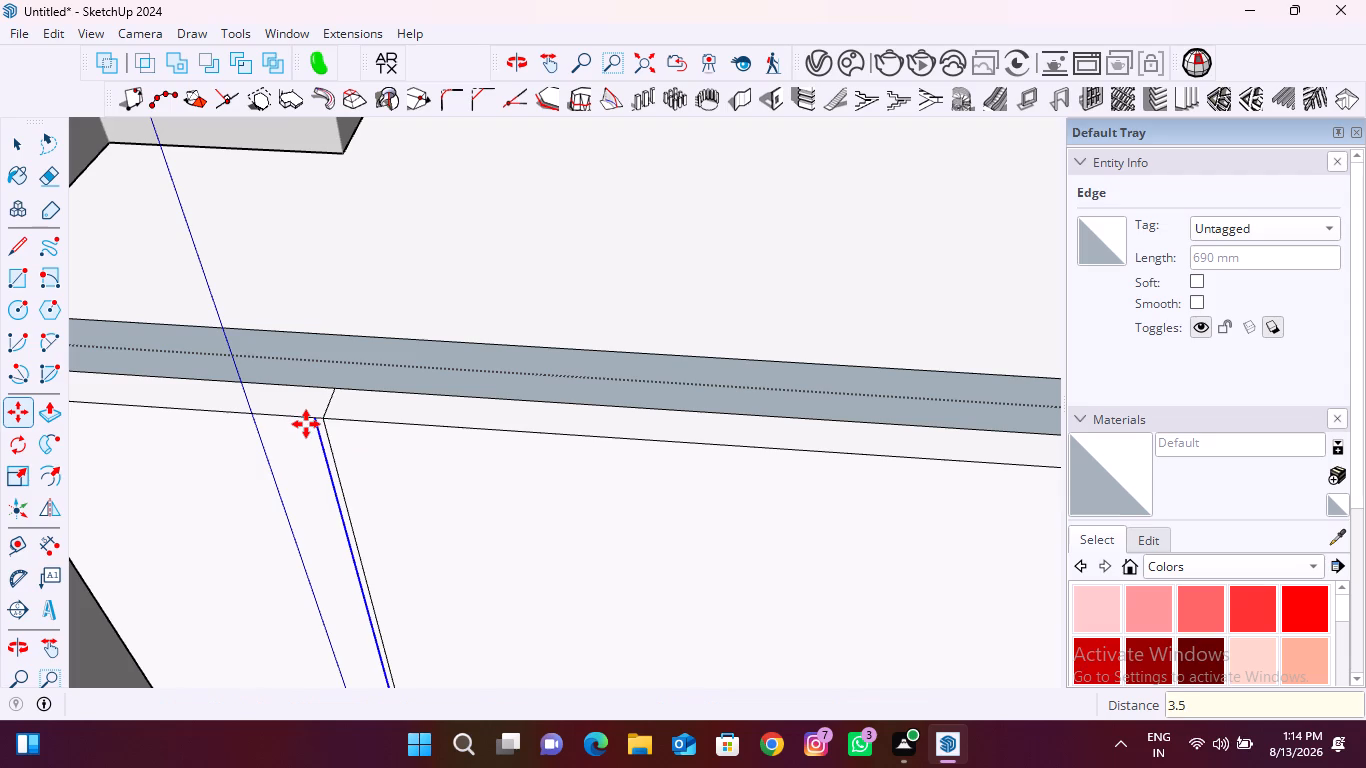
{"action": "scroll", "coordinate": [311, 423], "scroll_direction": "up", "scroll_amount": 11}
{"action": "left_click", "coordinate": [322, 407]}
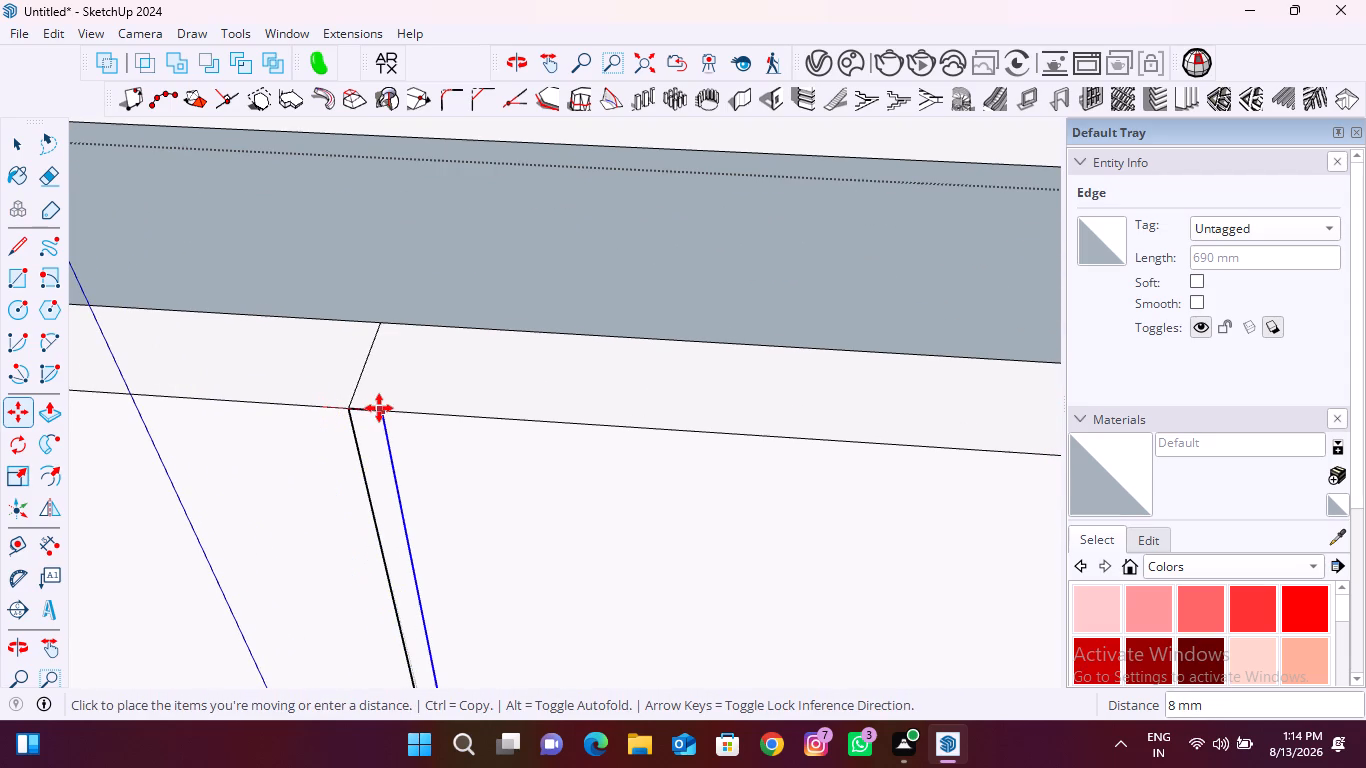
{"action": "key", "text": "7"}
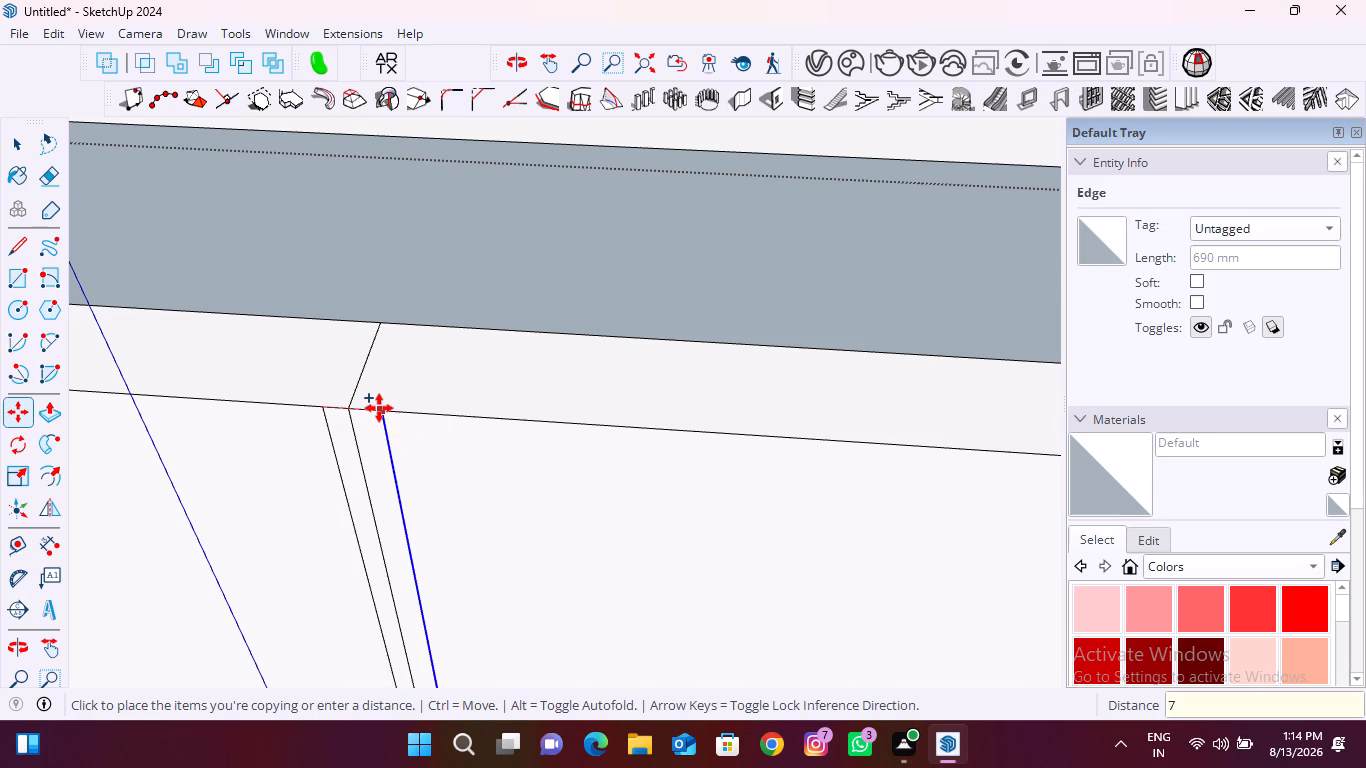
{"action": "key", "text": "Return"}
{"action": "scroll", "coordinate": [264, 414], "scroll_direction": "down", "scroll_amount": 8}
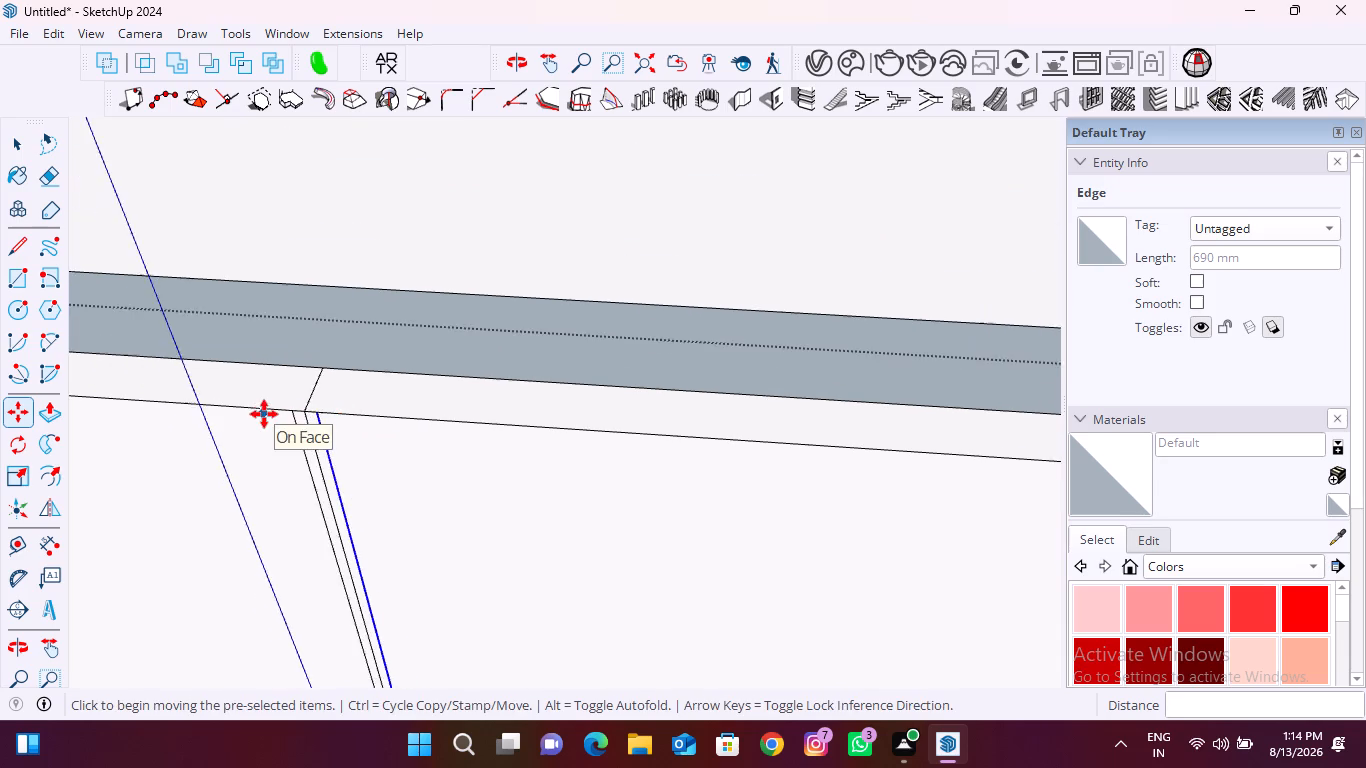
{"action": "scroll", "coordinate": [264, 414], "scroll_direction": "down", "scroll_amount": 12}
{"action": "key", "text": "space"}
Copy the second vertical joint line 3.5 mm toward the notched end, and copy the result 7 mm to the joint's opposite side.
{"action": "scroll", "coordinate": [237, 438], "scroll_direction": "down", "scroll_amount": 8}
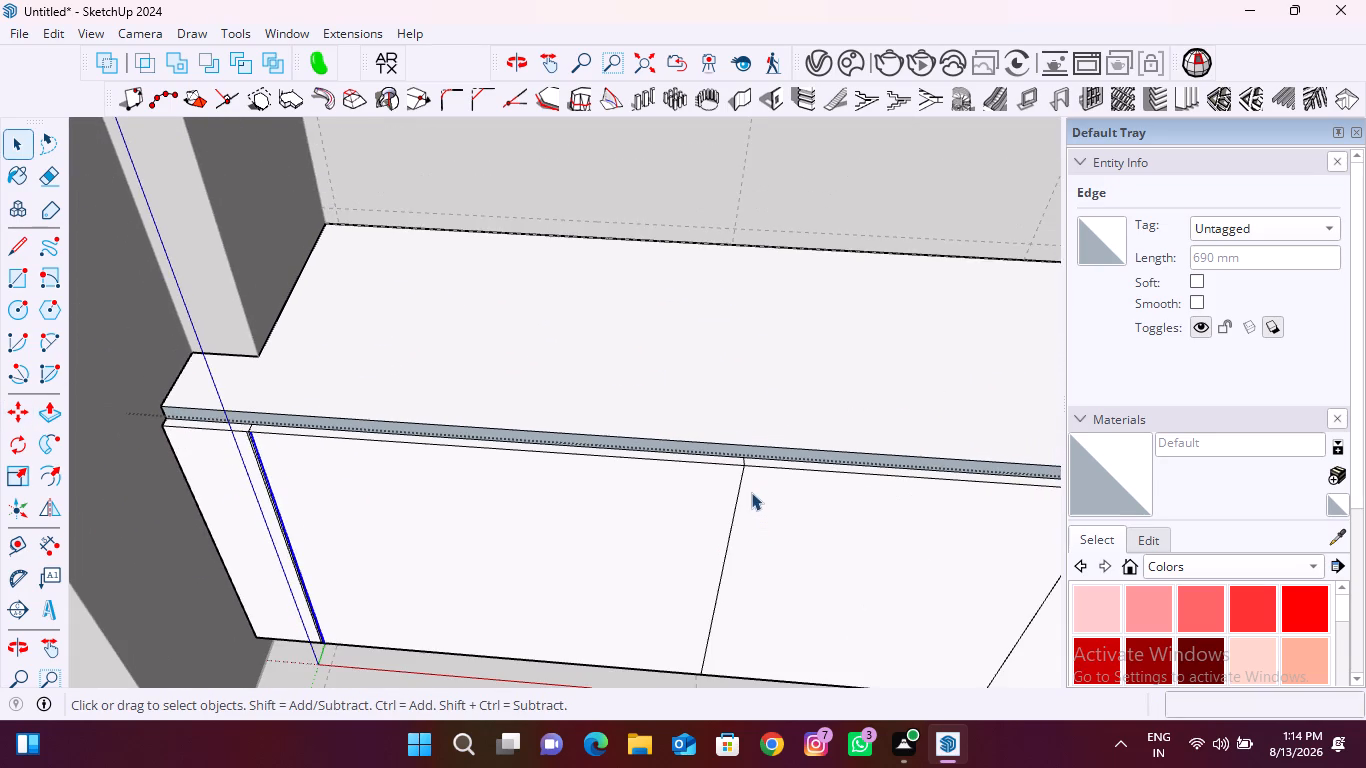
{"action": "scroll", "coordinate": [751, 482], "scroll_direction": "up", "scroll_amount": 9}
{"action": "left_click", "coordinate": [738, 461]}
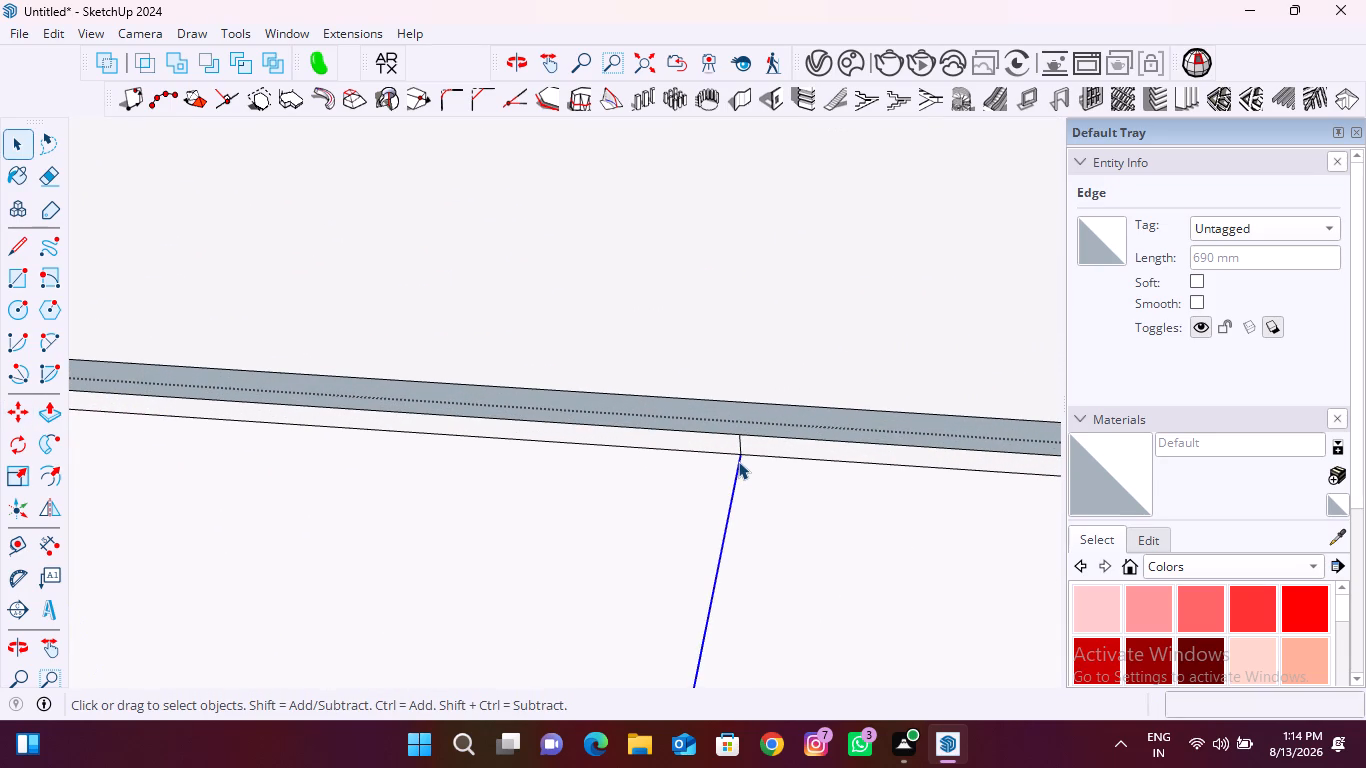
{"action": "key", "text": "m"}
{"action": "scroll", "coordinate": [742, 455], "scroll_direction": "up", "scroll_amount": 10}
{"action": "left_click", "coordinate": [742, 455]}
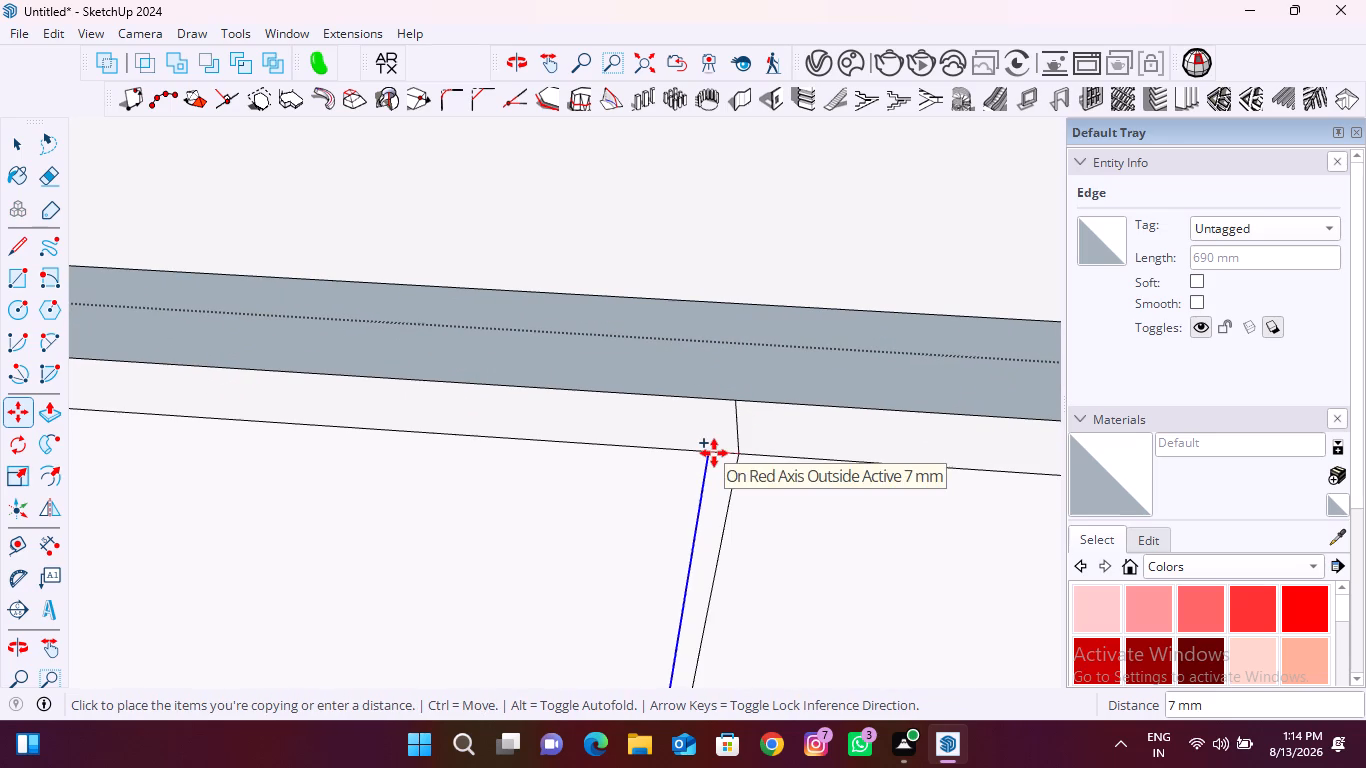
{"action": "type", "text": "3.5"}
{"action": "key", "text": "Return"}
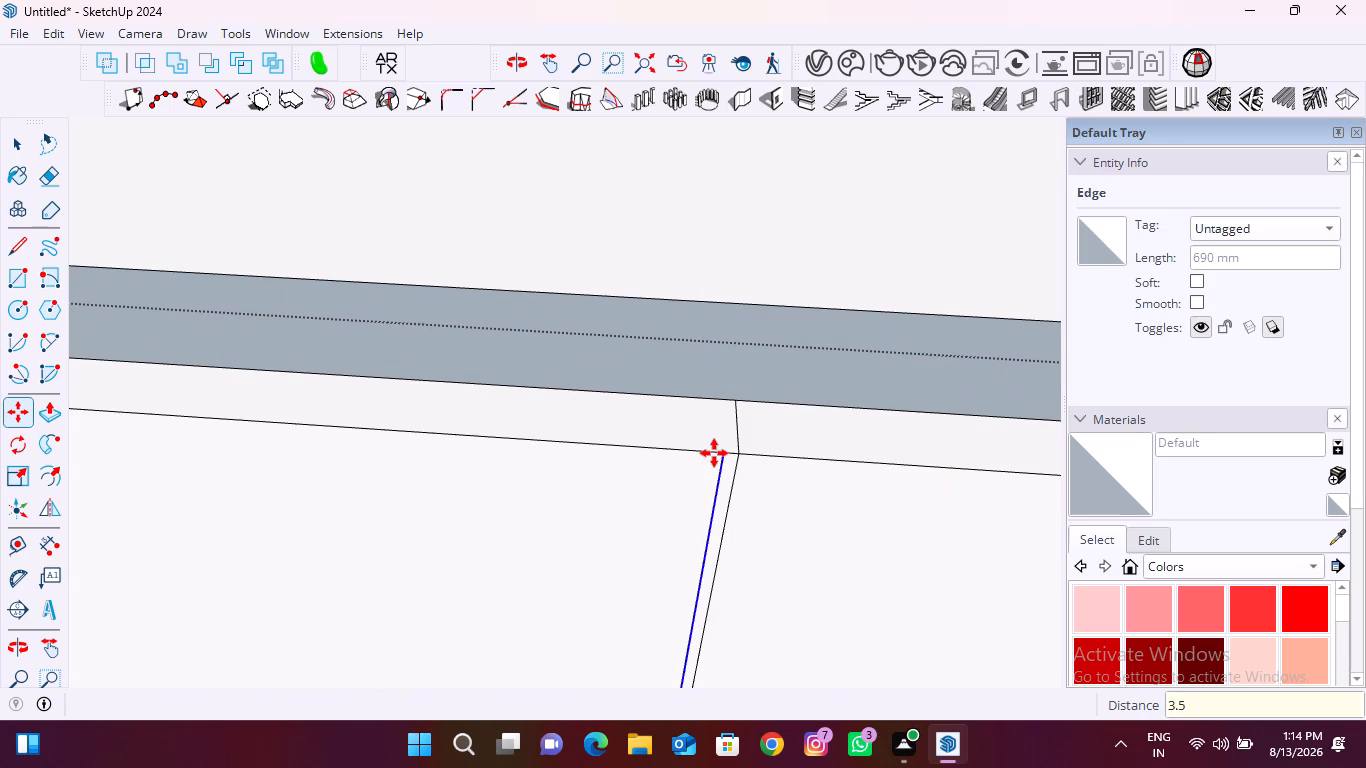
{"action": "left_click", "coordinate": [721, 453]}
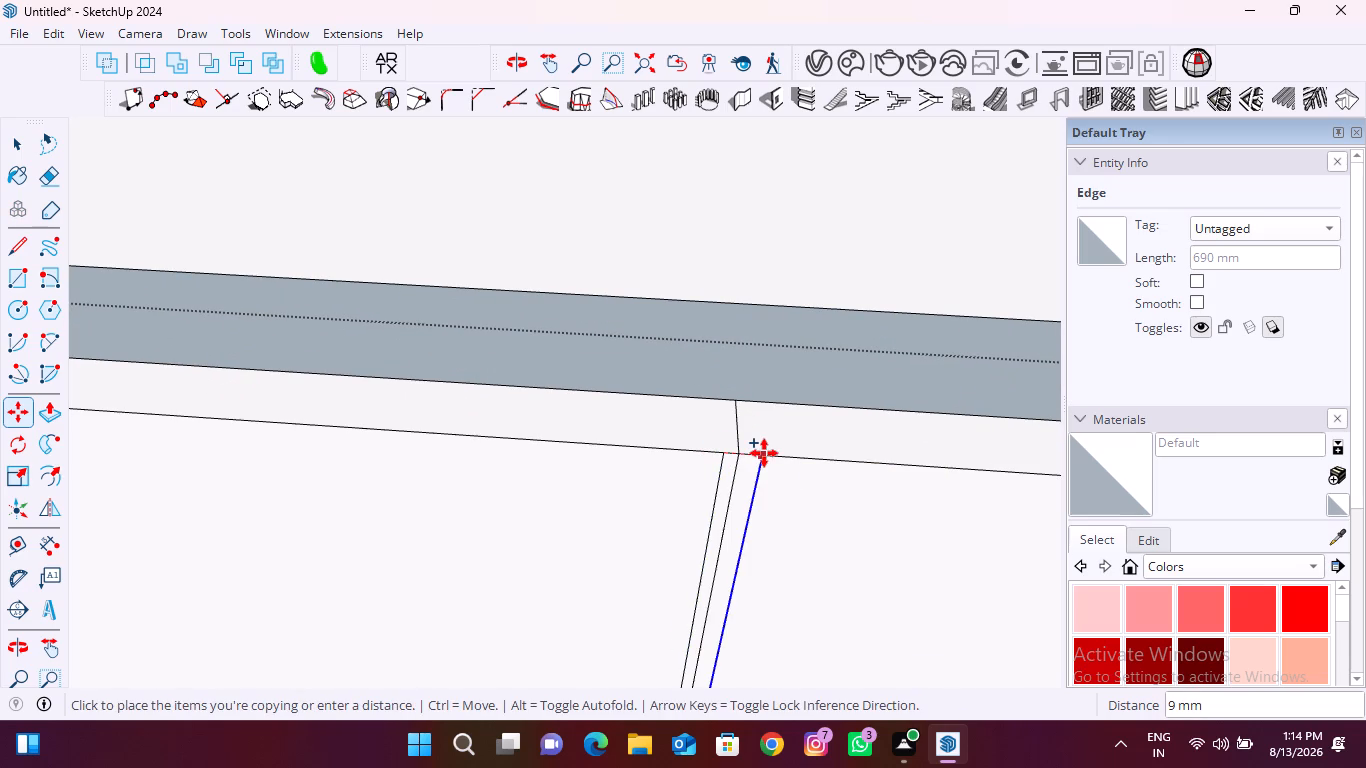
{"action": "key", "text": "7"}
{"action": "key", "text": "Return"}
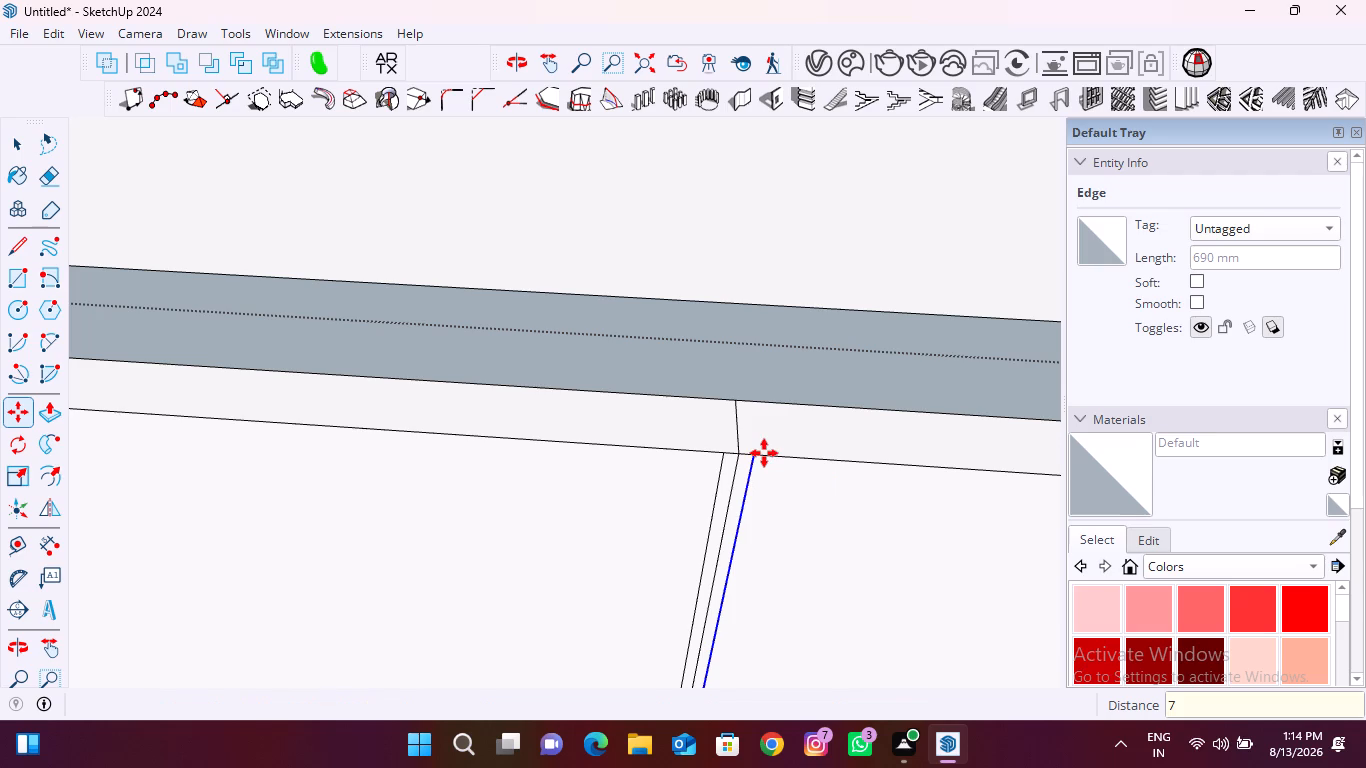
{"action": "scroll", "coordinate": [424, 589], "scroll_direction": "down", "scroll_amount": 10}
{"action": "scroll", "coordinate": [504, 565], "scroll_direction": "down", "scroll_amount": 14}
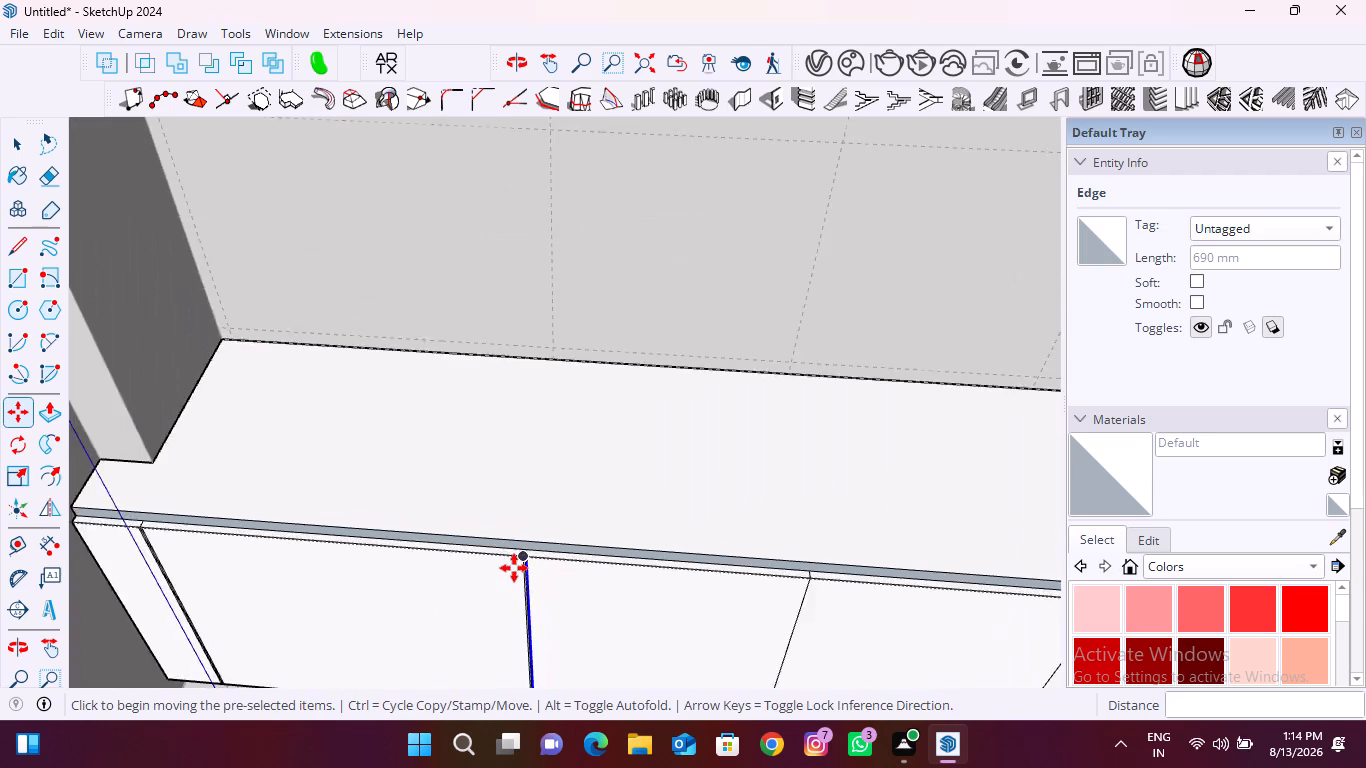
{"action": "scroll", "coordinate": [514, 568], "scroll_direction": "down", "scroll_amount": 2}
{"action": "key", "text": "space"}
Delete the original vertical centre line between the two copies at the joint nearest the notched end.
{"action": "scroll", "coordinate": [268, 550], "scroll_direction": "up", "scroll_amount": 12}
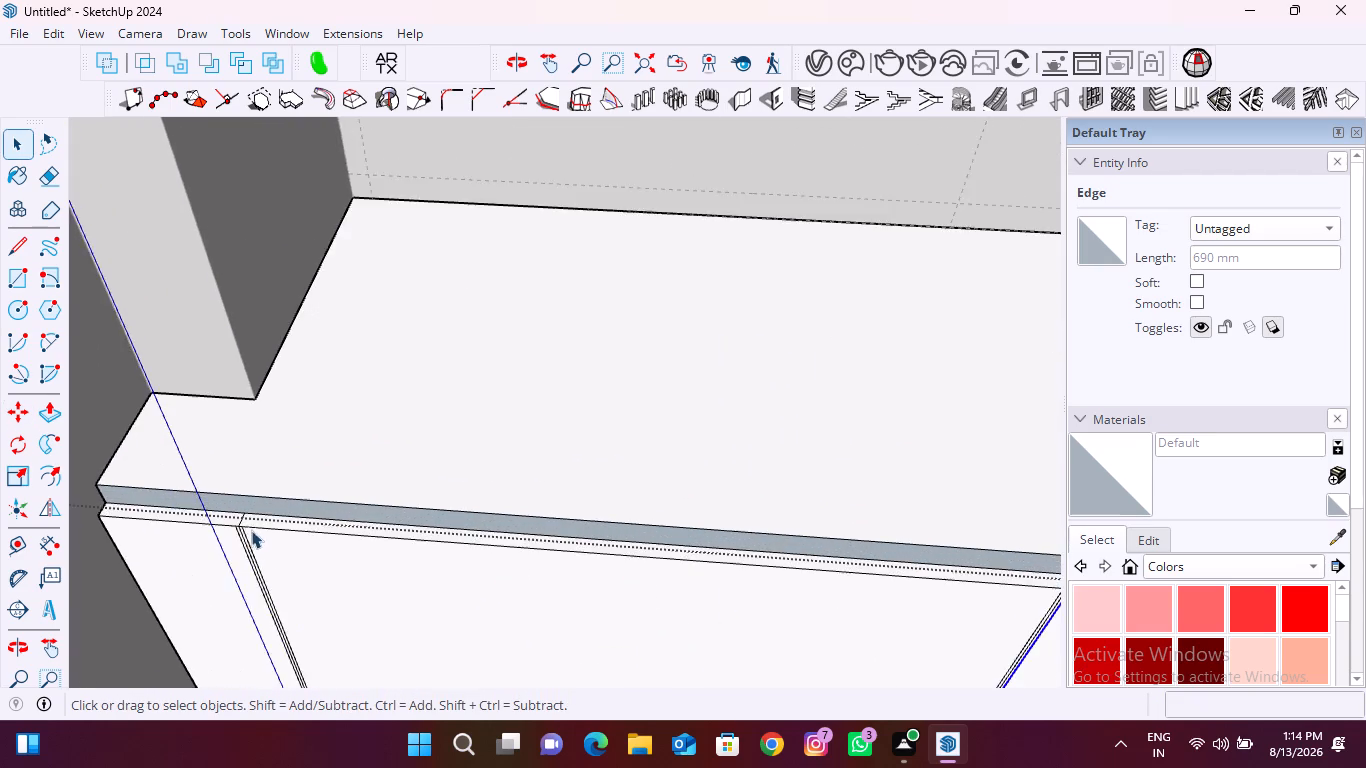
{"action": "scroll", "coordinate": [251, 530], "scroll_direction": "up", "scroll_amount": 20}
{"action": "scroll", "coordinate": [251, 530], "scroll_direction": "up", "scroll_amount": 8}
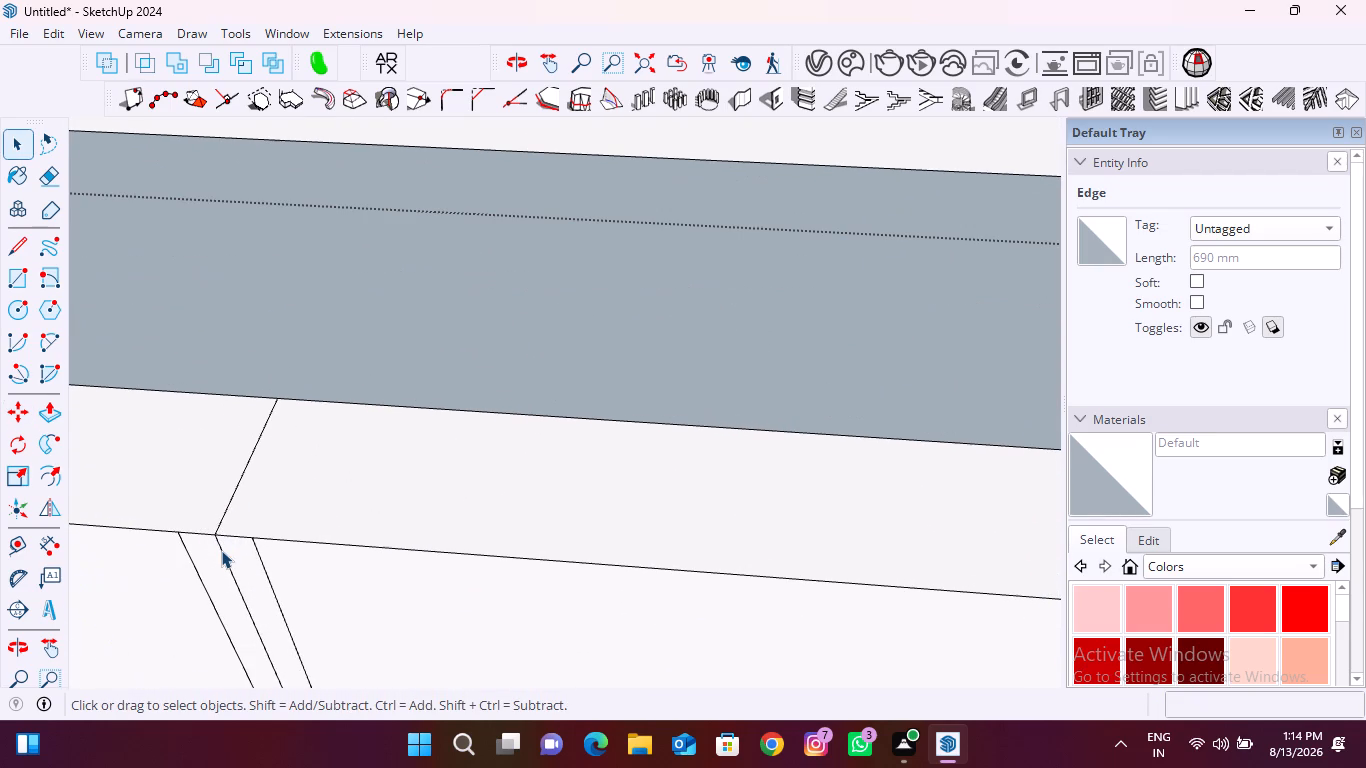
{"action": "left_click", "coordinate": [221, 550]}
{"action": "key", "text": "Delete"}
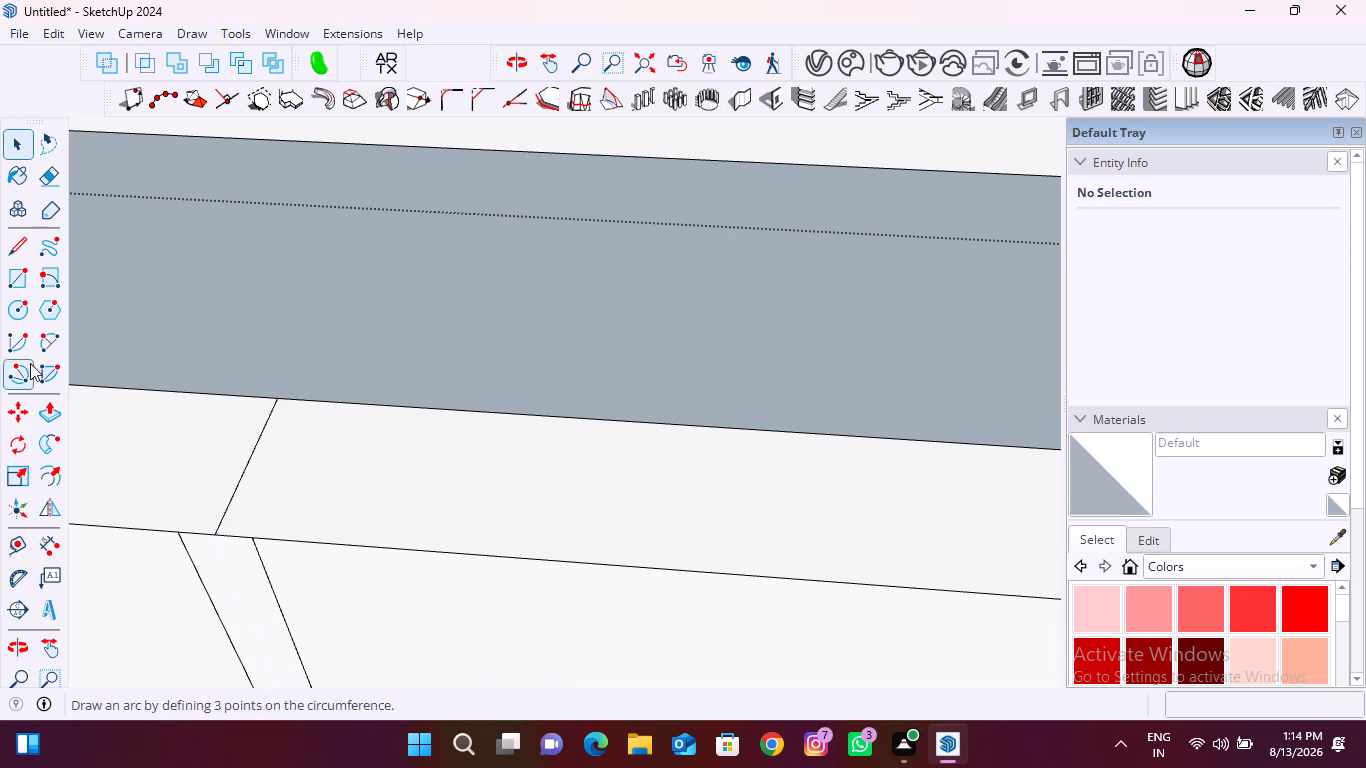
Draw two 18 mm lines across the panels' top ledge from the gap lines at the first joint, and delete the seam between them.
{"action": "left_click", "coordinate": [27, 252]}
{"action": "left_click", "coordinate": [179, 532]}
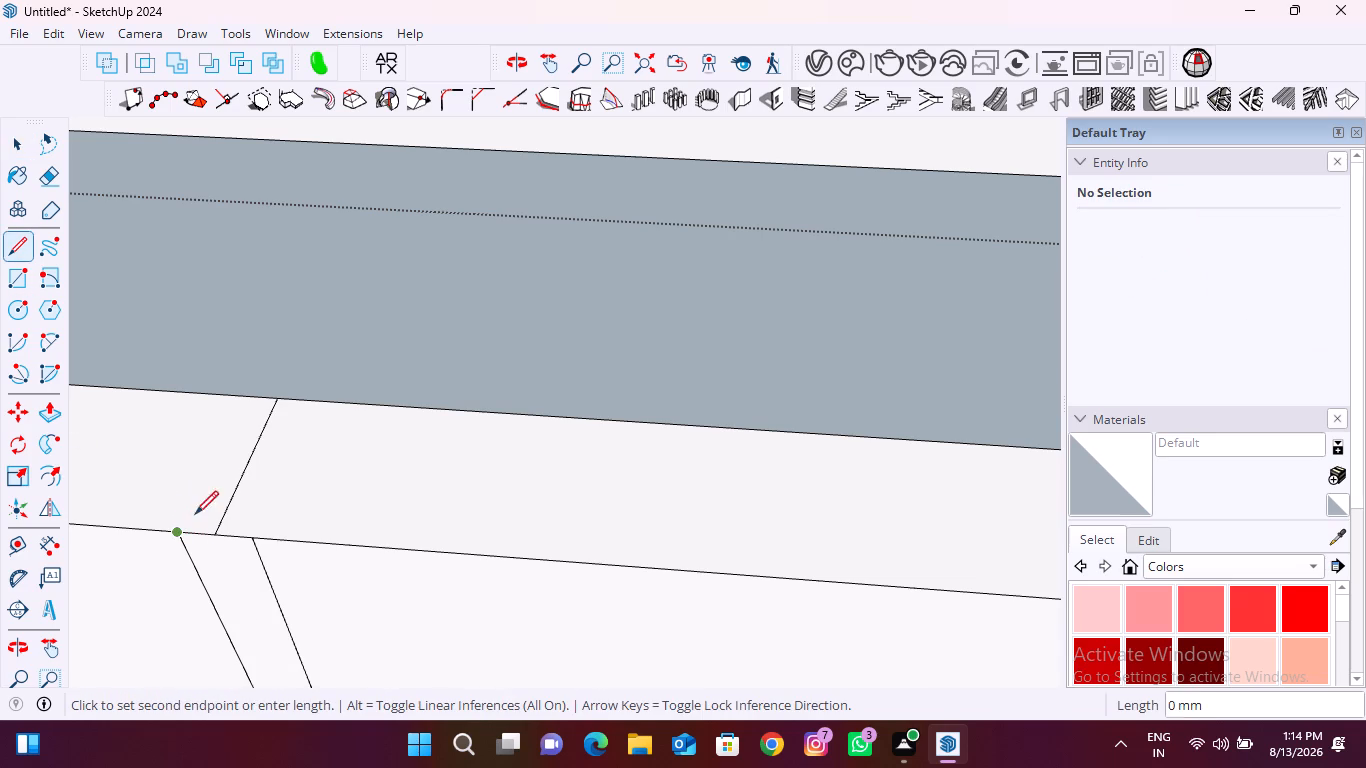
{"action": "left_click", "coordinate": [235, 394]}
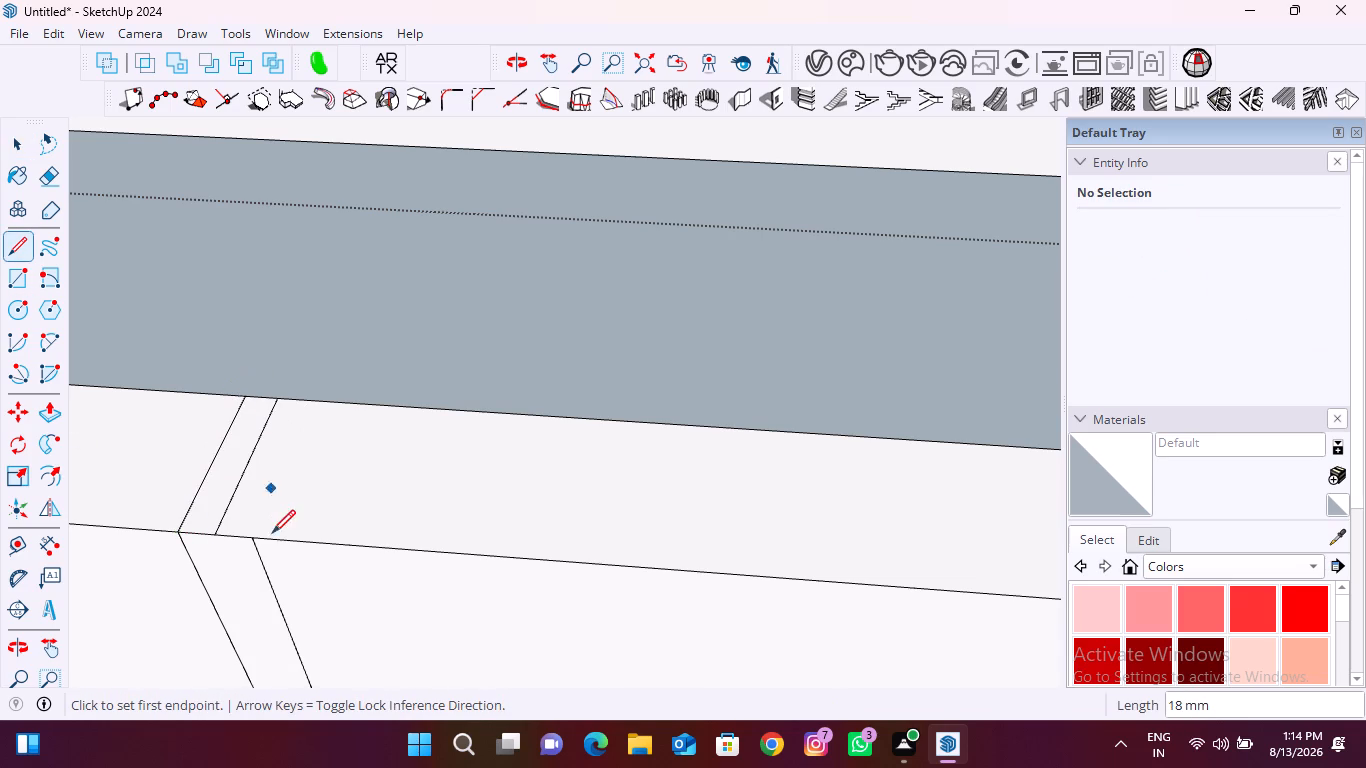
{"action": "left_click", "coordinate": [246, 536]}
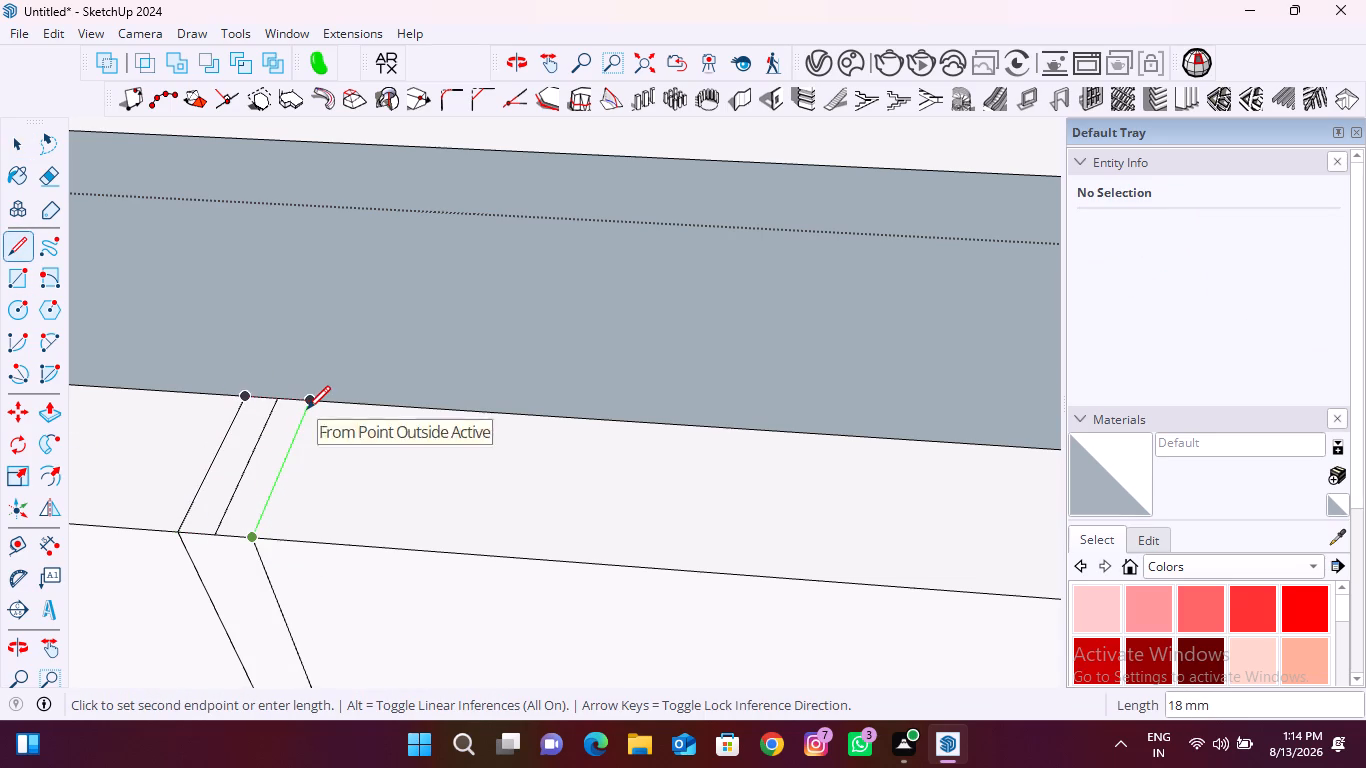
{"action": "left_click", "coordinate": [307, 409]}
{"action": "key", "text": "space"}
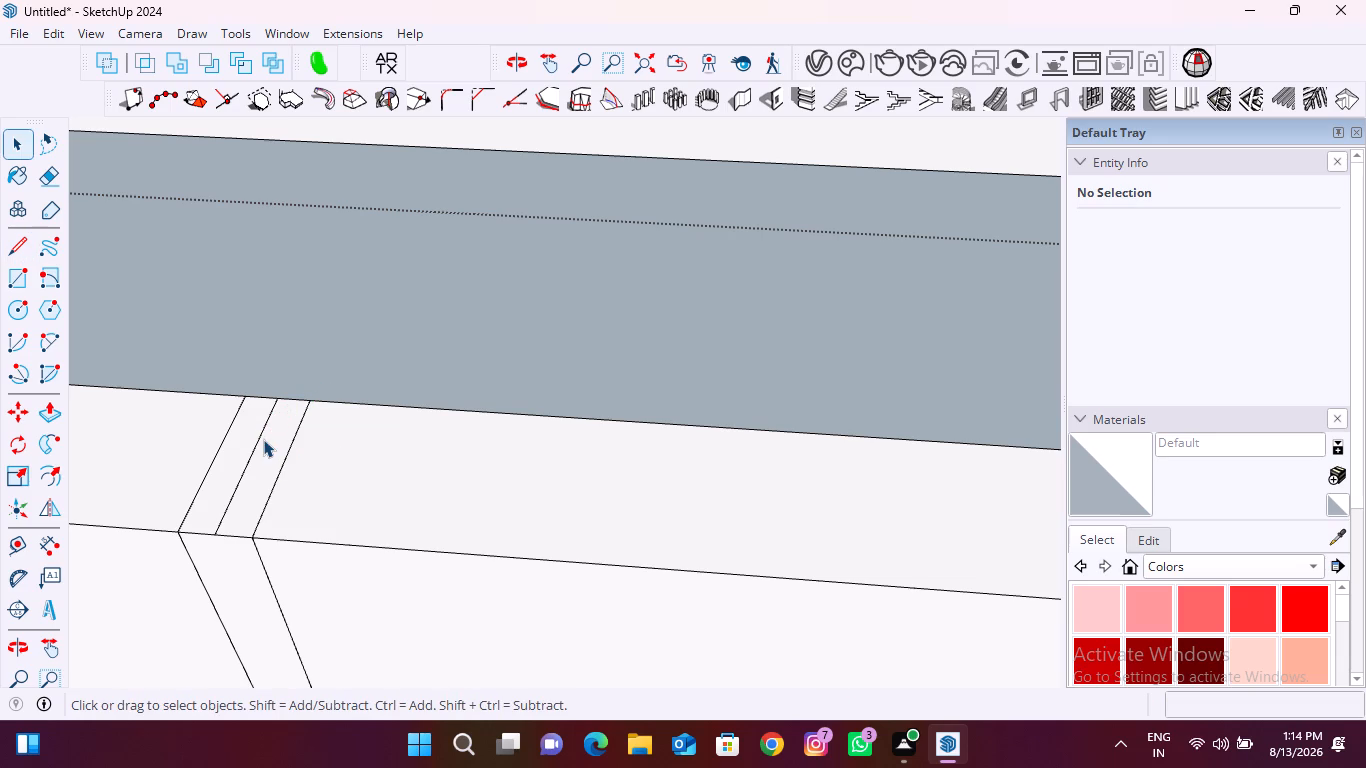
{"action": "left_click", "coordinate": [260, 439]}
{"action": "key", "text": "Delete"}
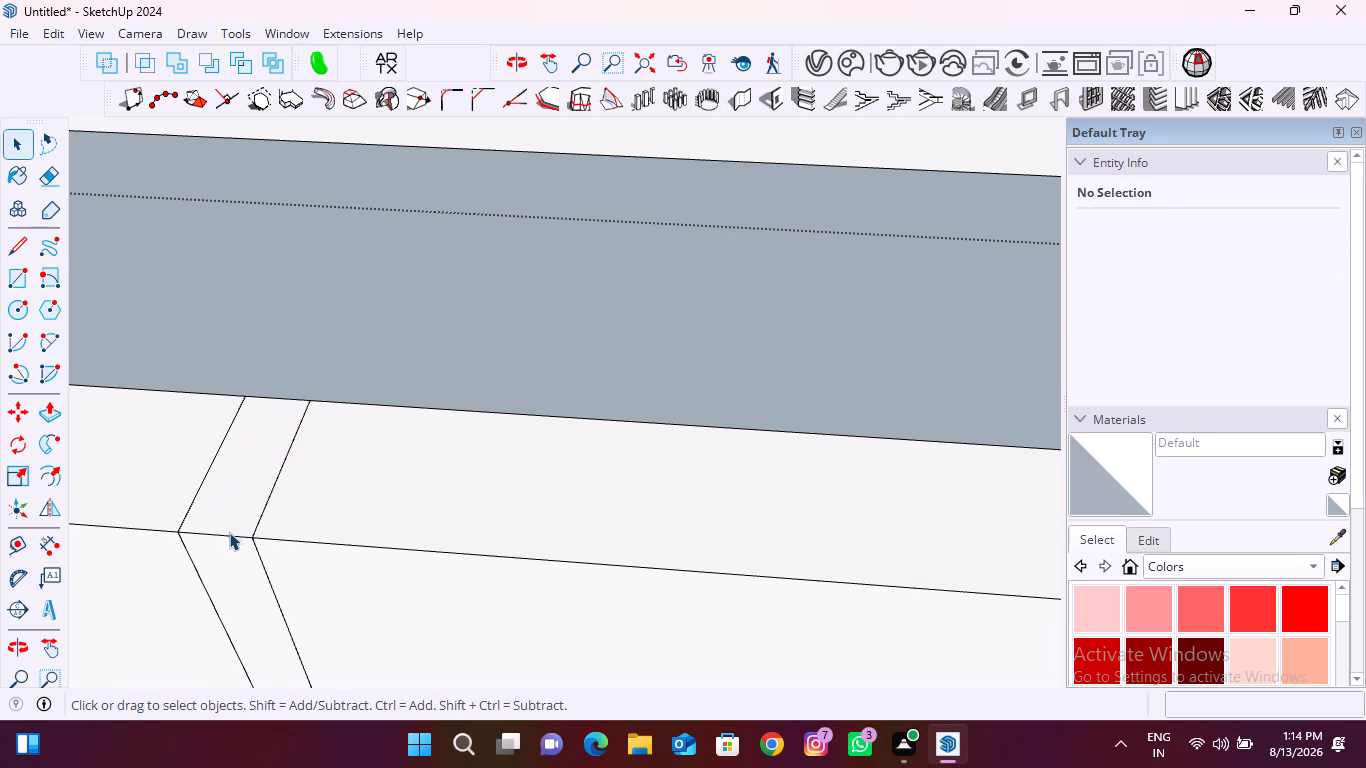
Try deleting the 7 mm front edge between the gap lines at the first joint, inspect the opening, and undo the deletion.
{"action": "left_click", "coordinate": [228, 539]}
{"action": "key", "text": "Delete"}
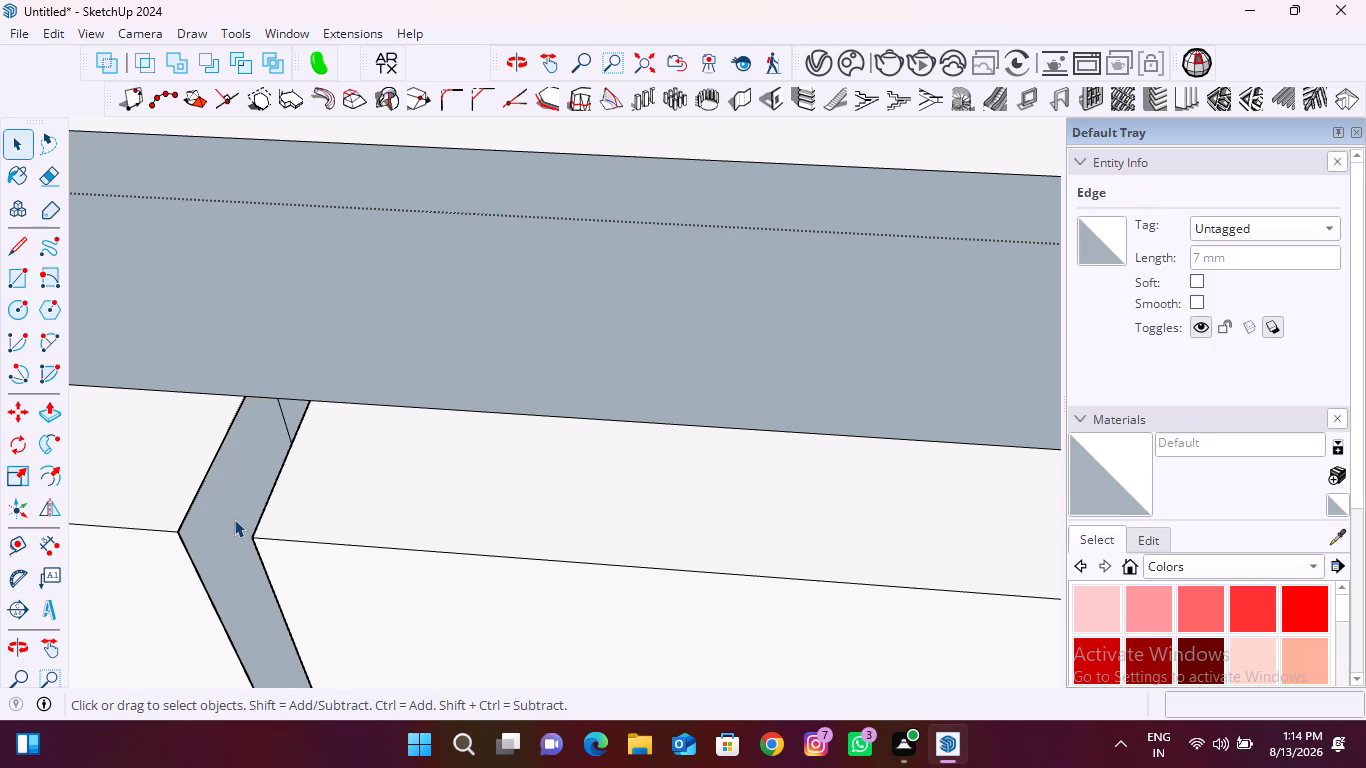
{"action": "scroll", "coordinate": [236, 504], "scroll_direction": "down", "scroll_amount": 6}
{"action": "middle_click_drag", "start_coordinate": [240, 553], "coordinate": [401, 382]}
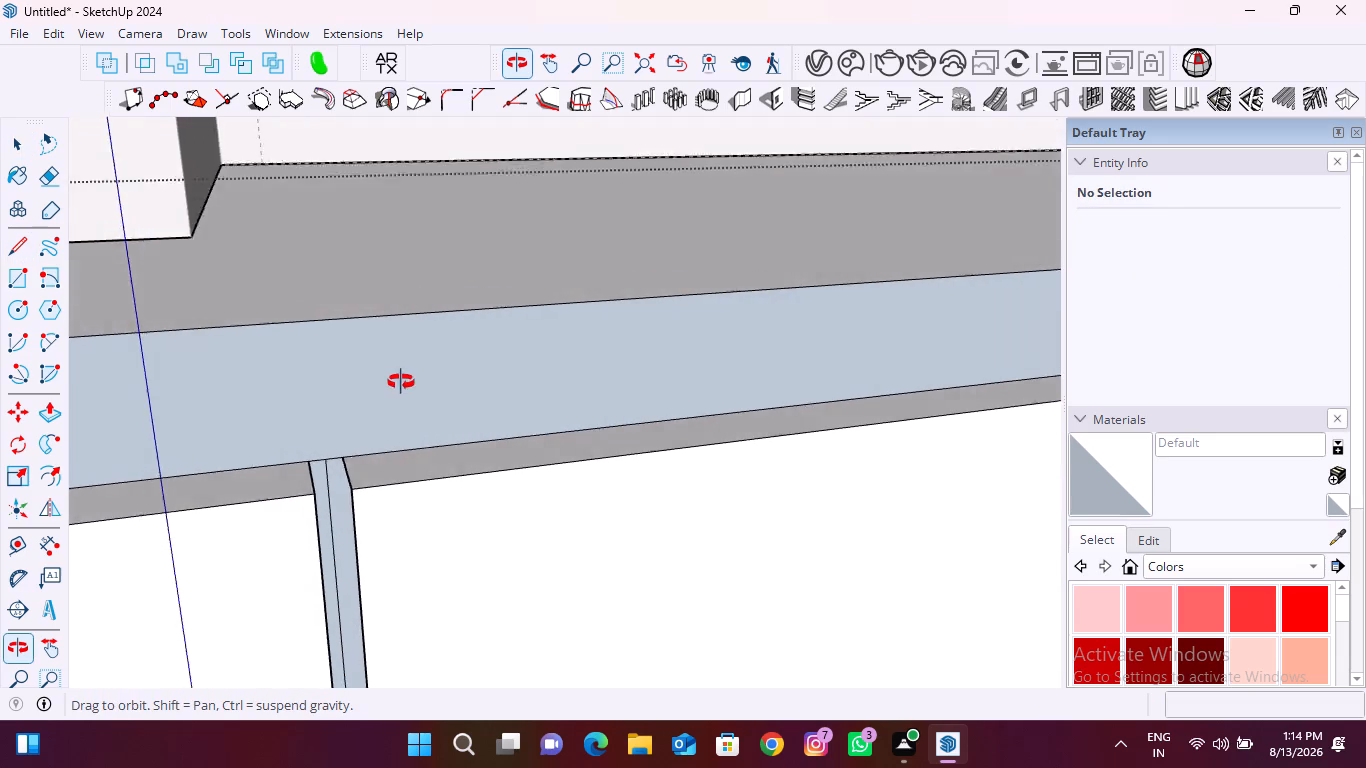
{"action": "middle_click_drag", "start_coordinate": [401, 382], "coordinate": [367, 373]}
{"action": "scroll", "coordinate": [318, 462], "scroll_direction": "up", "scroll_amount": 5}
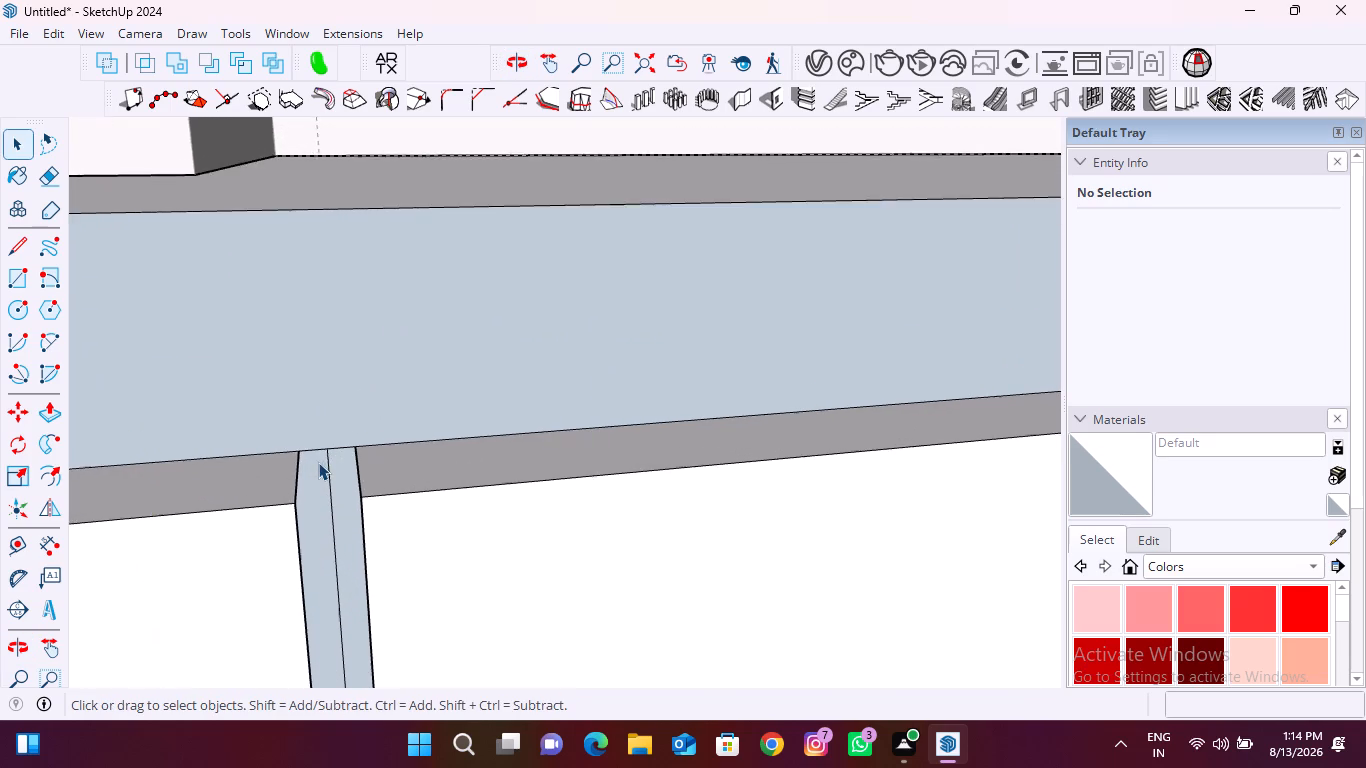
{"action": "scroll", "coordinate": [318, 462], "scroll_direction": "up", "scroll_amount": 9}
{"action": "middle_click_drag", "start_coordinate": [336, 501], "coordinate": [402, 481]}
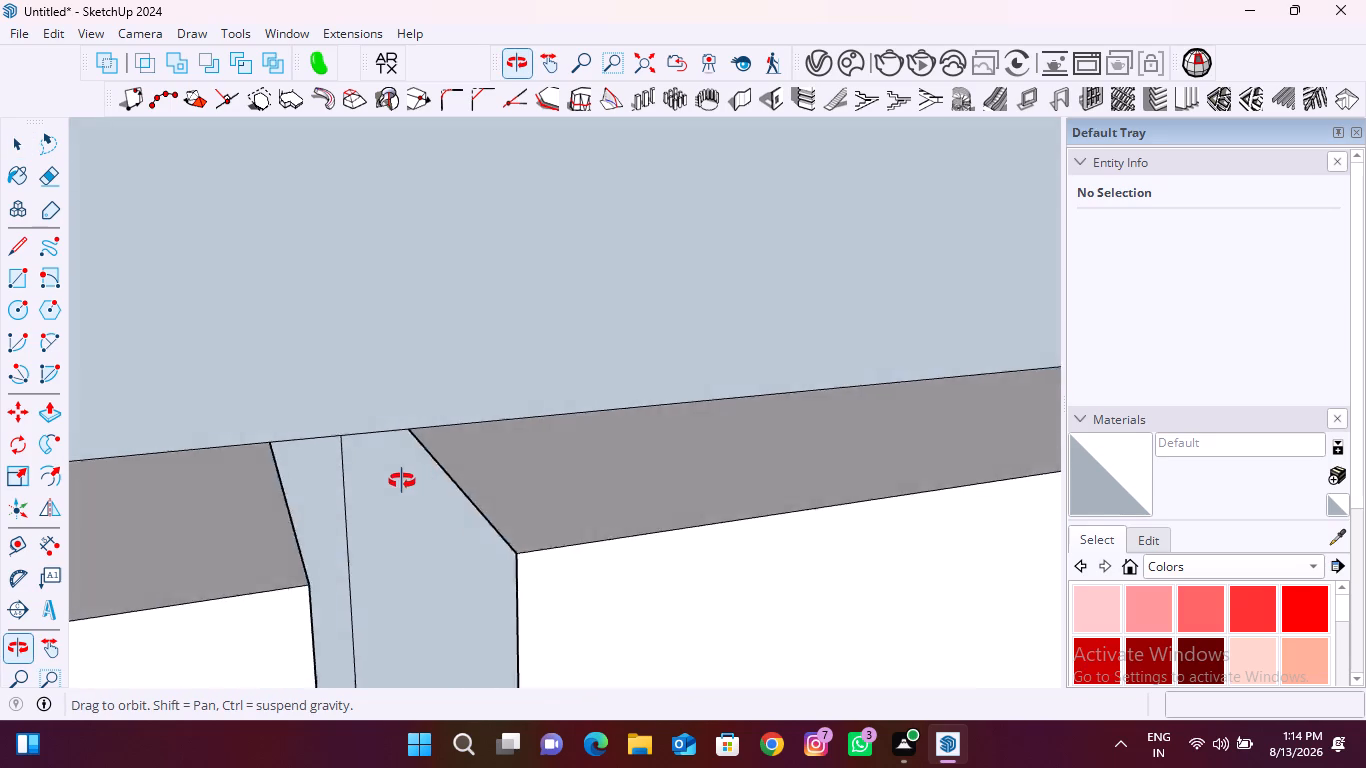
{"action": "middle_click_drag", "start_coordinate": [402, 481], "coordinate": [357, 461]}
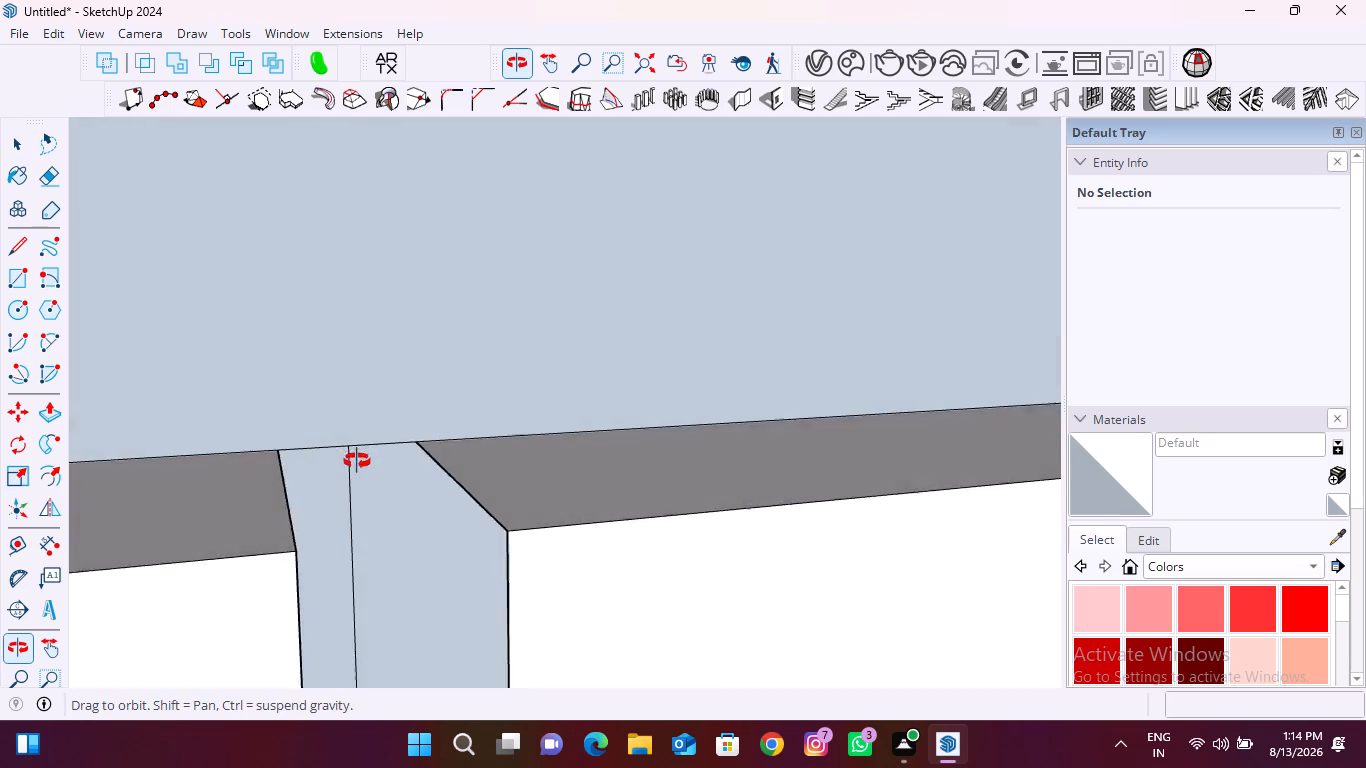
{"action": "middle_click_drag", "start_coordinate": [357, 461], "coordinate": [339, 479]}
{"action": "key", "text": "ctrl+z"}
Copy the 18 mm top-ledge seam at the second joint from the notched end onto the gap lines on both its sides.
{"action": "scroll", "coordinate": [330, 478], "scroll_direction": "down", "scroll_amount": 4}
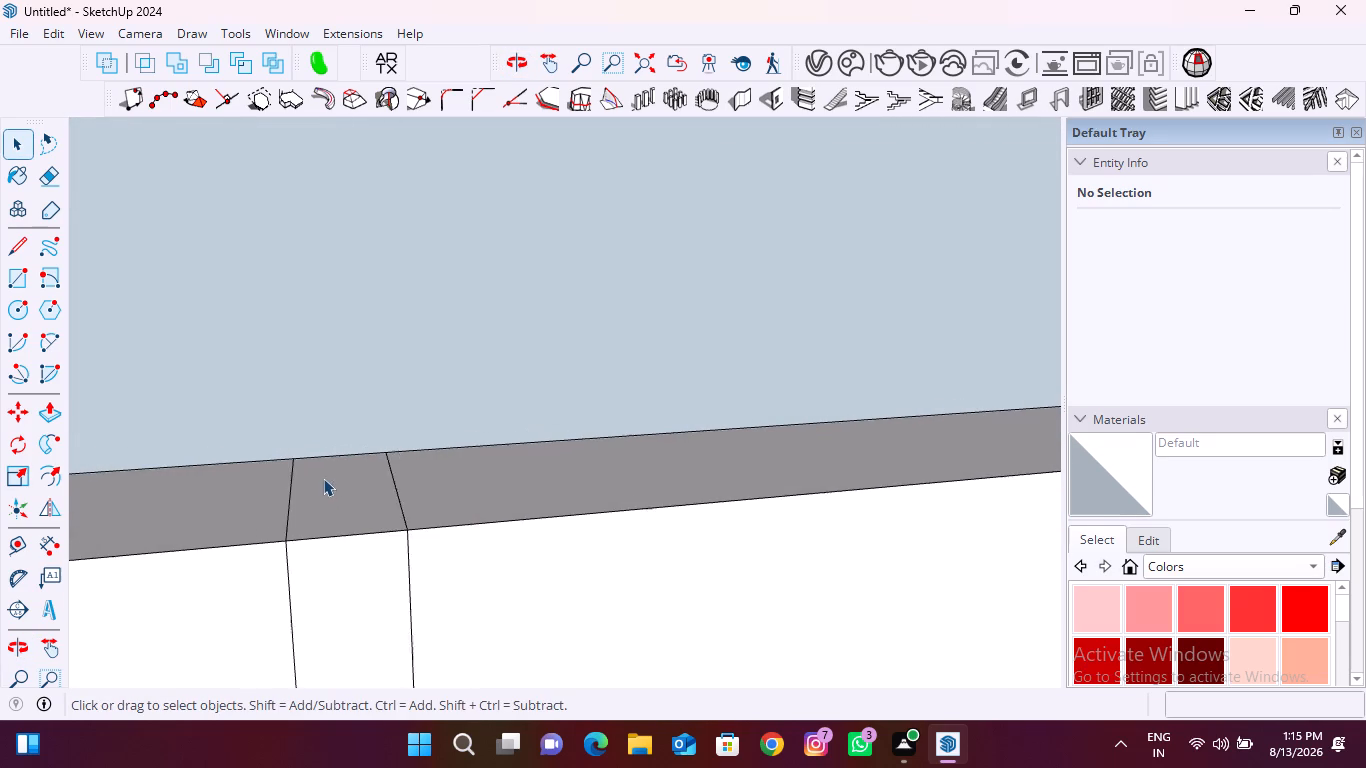
{"action": "scroll", "coordinate": [323, 478], "scroll_direction": "down", "scroll_amount": 20}
{"action": "scroll", "coordinate": [323, 478], "scroll_direction": "down", "scroll_amount": 17}
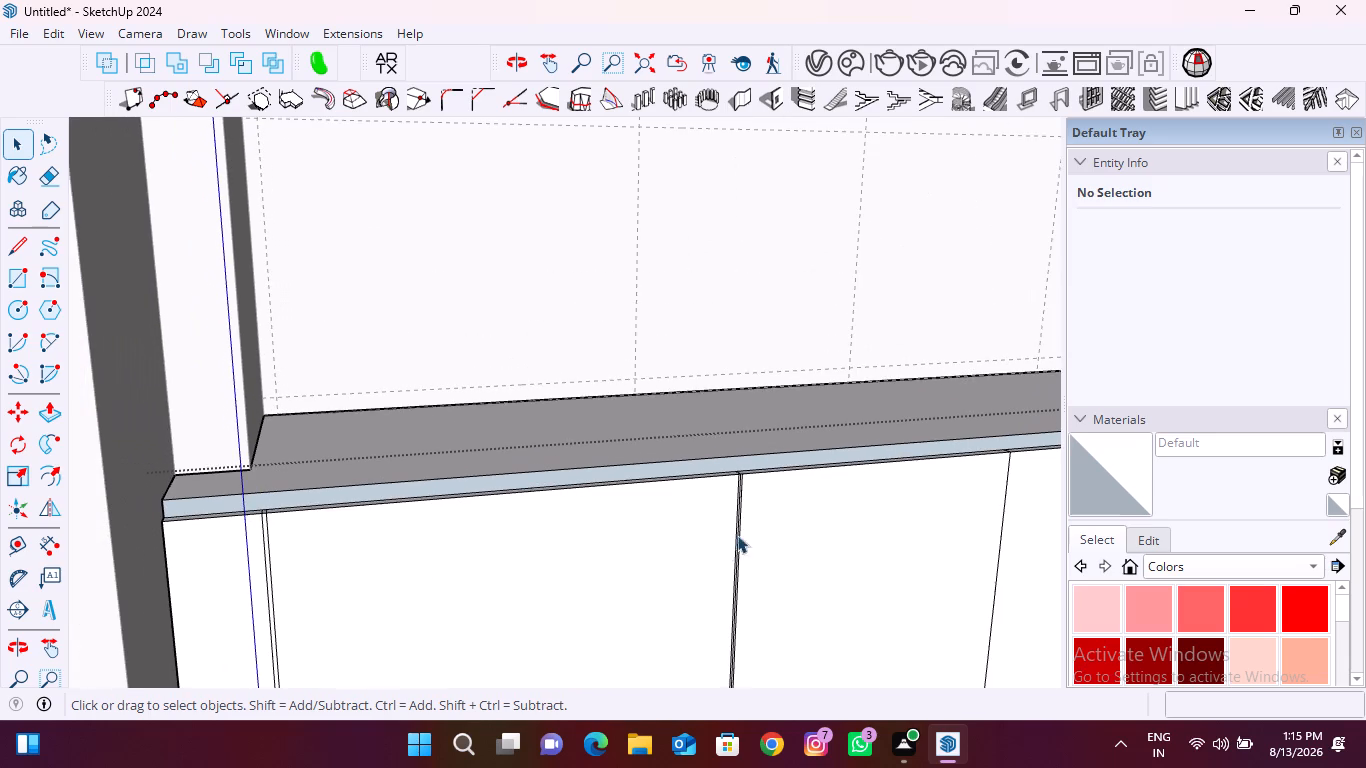
{"action": "middle_click_drag", "start_coordinate": [734, 478], "coordinate": [651, 606]}
{"action": "scroll", "coordinate": [735, 495], "scroll_direction": "up", "scroll_amount": 10}
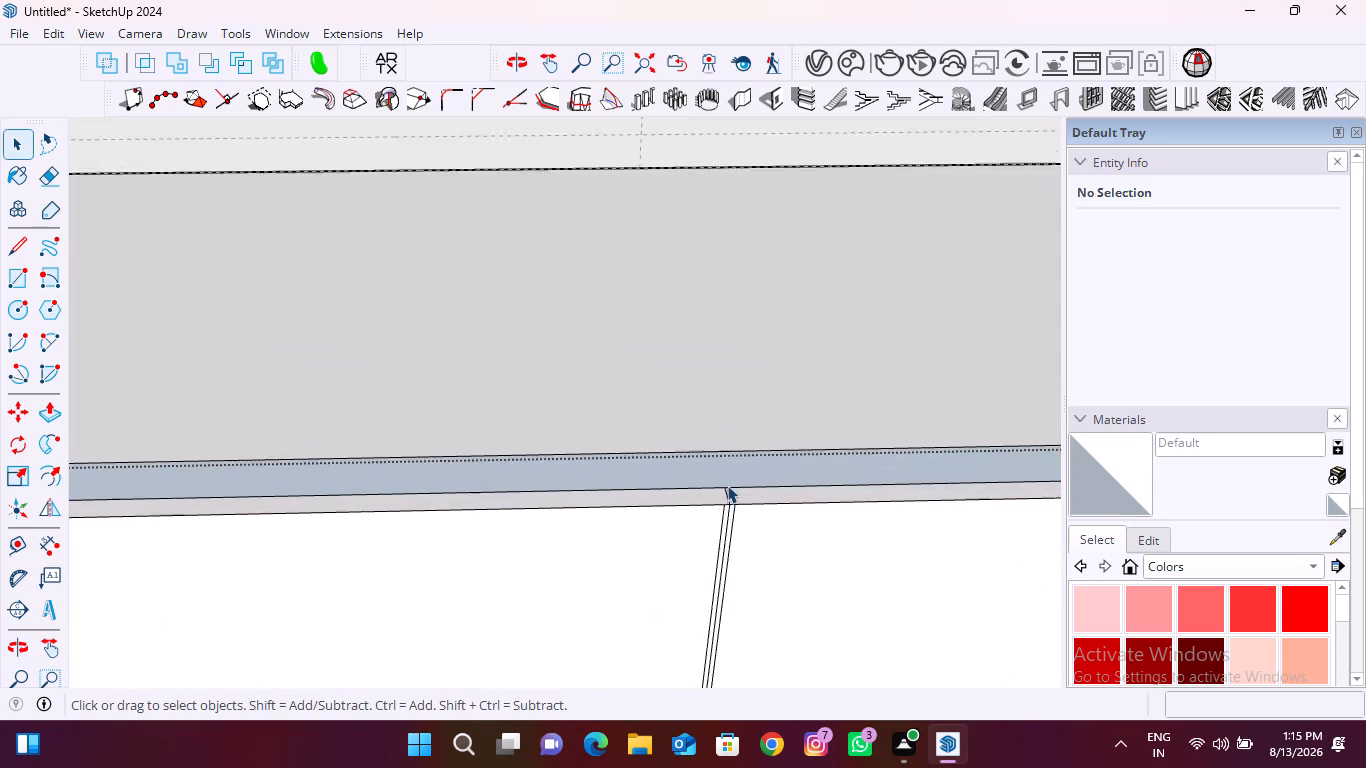
{"action": "scroll", "coordinate": [727, 485], "scroll_direction": "up", "scroll_amount": 15}
{"action": "scroll", "coordinate": [734, 535], "scroll_direction": "up", "scroll_amount": 10}
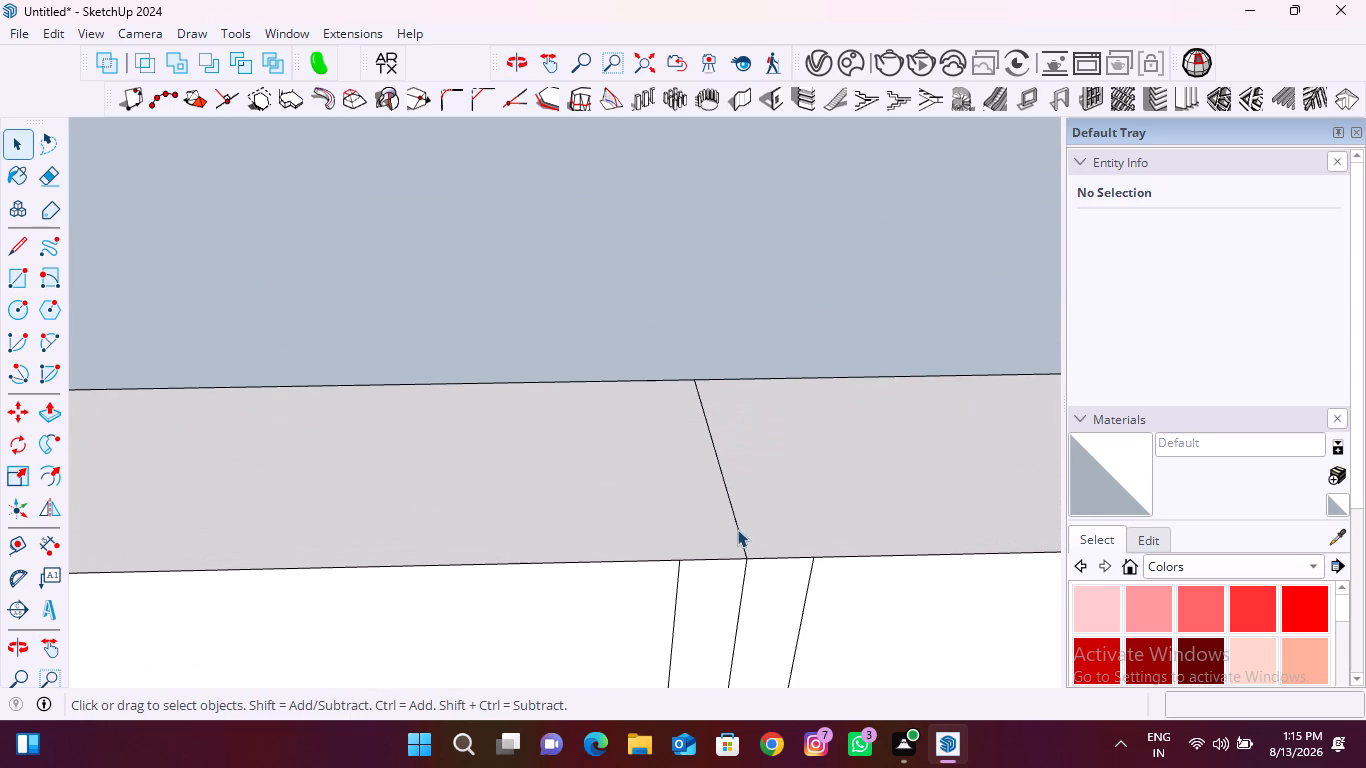
{"action": "left_click", "coordinate": [737, 529]}
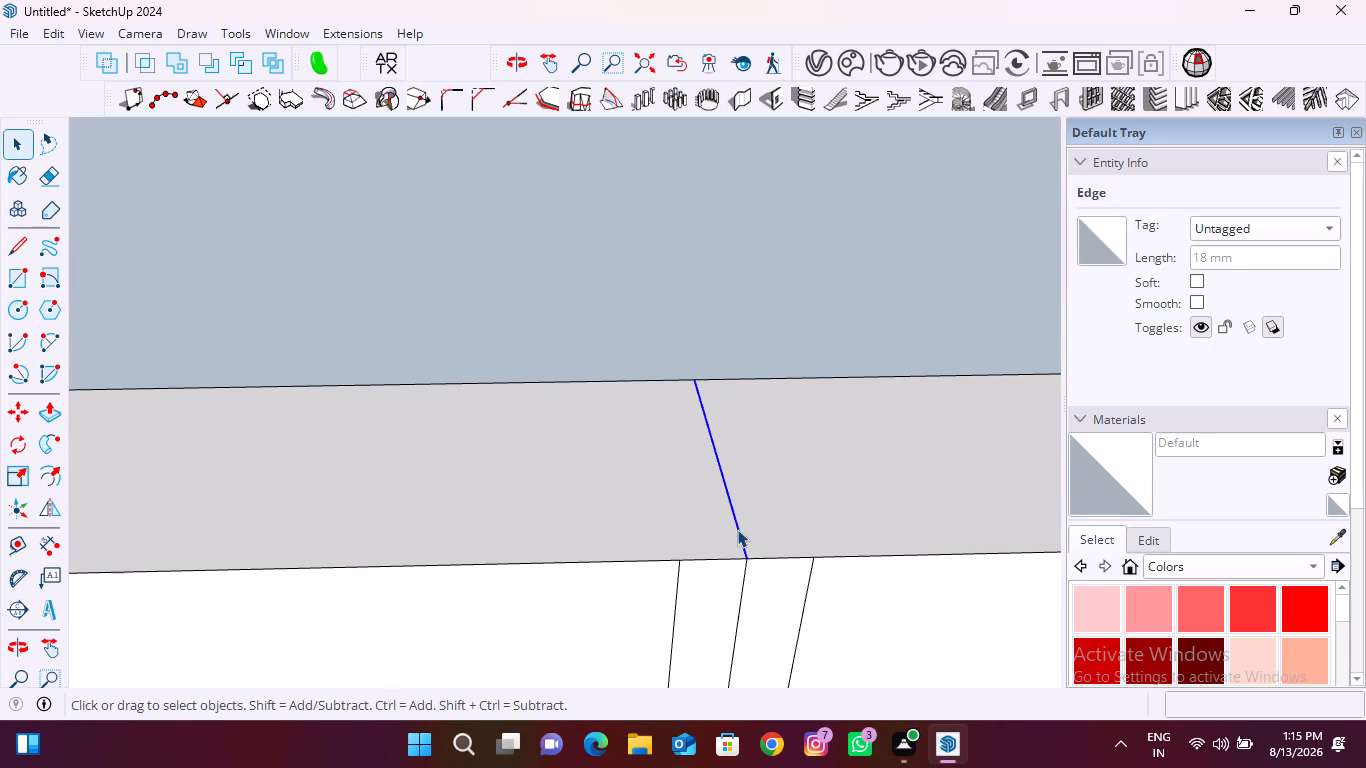
{"action": "key", "text": "m"}
{"action": "left_click", "coordinate": [745, 557]}
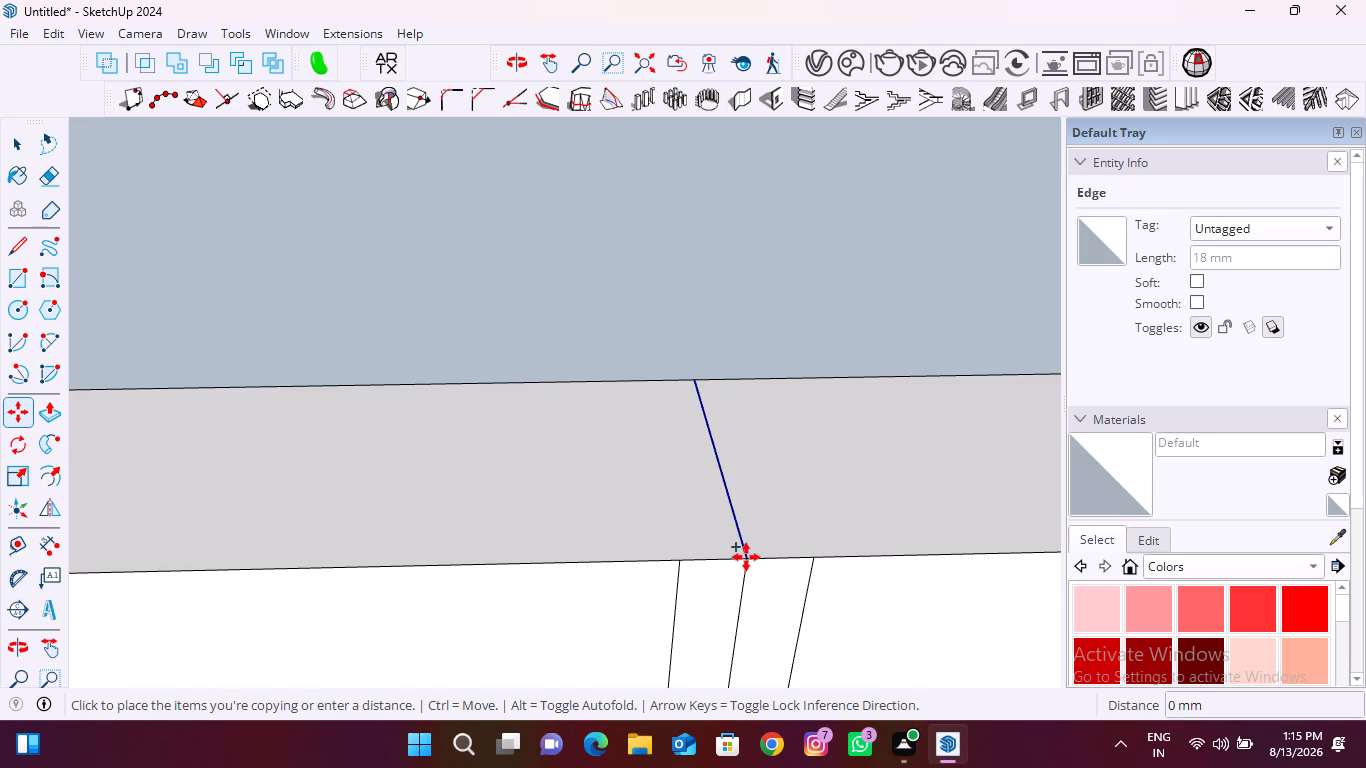
{"action": "left_click", "coordinate": [807, 557]}
{"action": "left_click", "coordinate": [813, 557]}
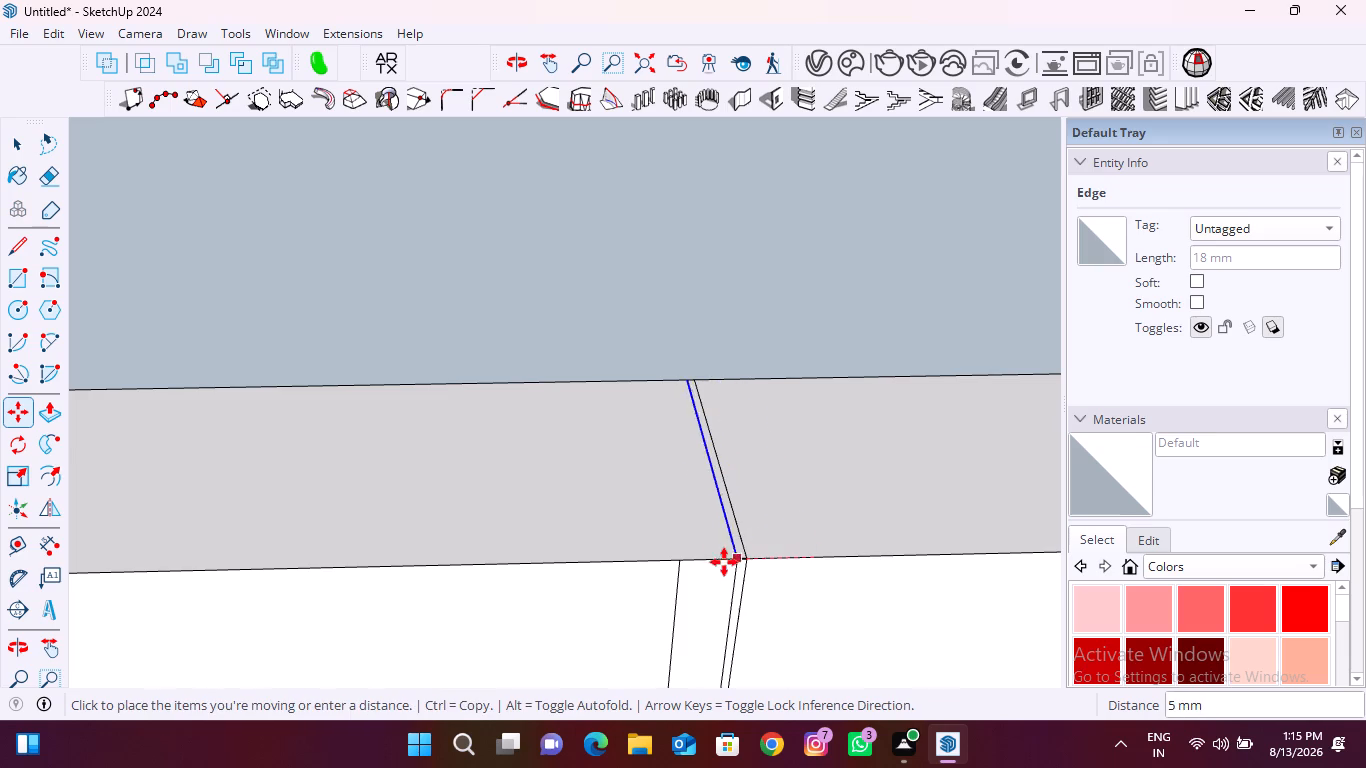
{"action": "left_click", "coordinate": [684, 561]}
{"action": "key", "text": "space"}
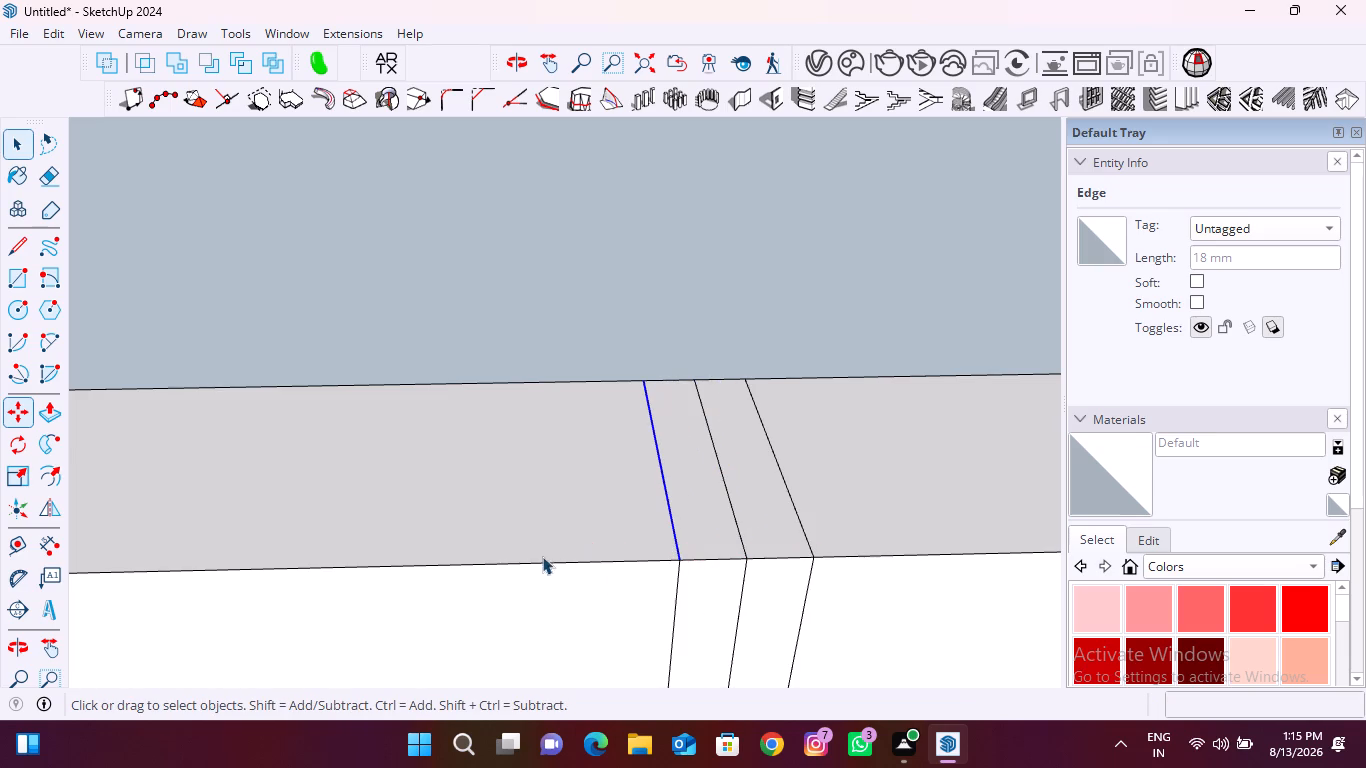
Copy the third joint's top-ledge, front vertical and underside seam edges together 3.5 mm toward the notched end.
{"action": "scroll", "coordinate": [515, 554], "scroll_direction": "down", "scroll_amount": 20}
{"action": "scroll", "coordinate": [515, 554], "scroll_direction": "down", "scroll_amount": 15}
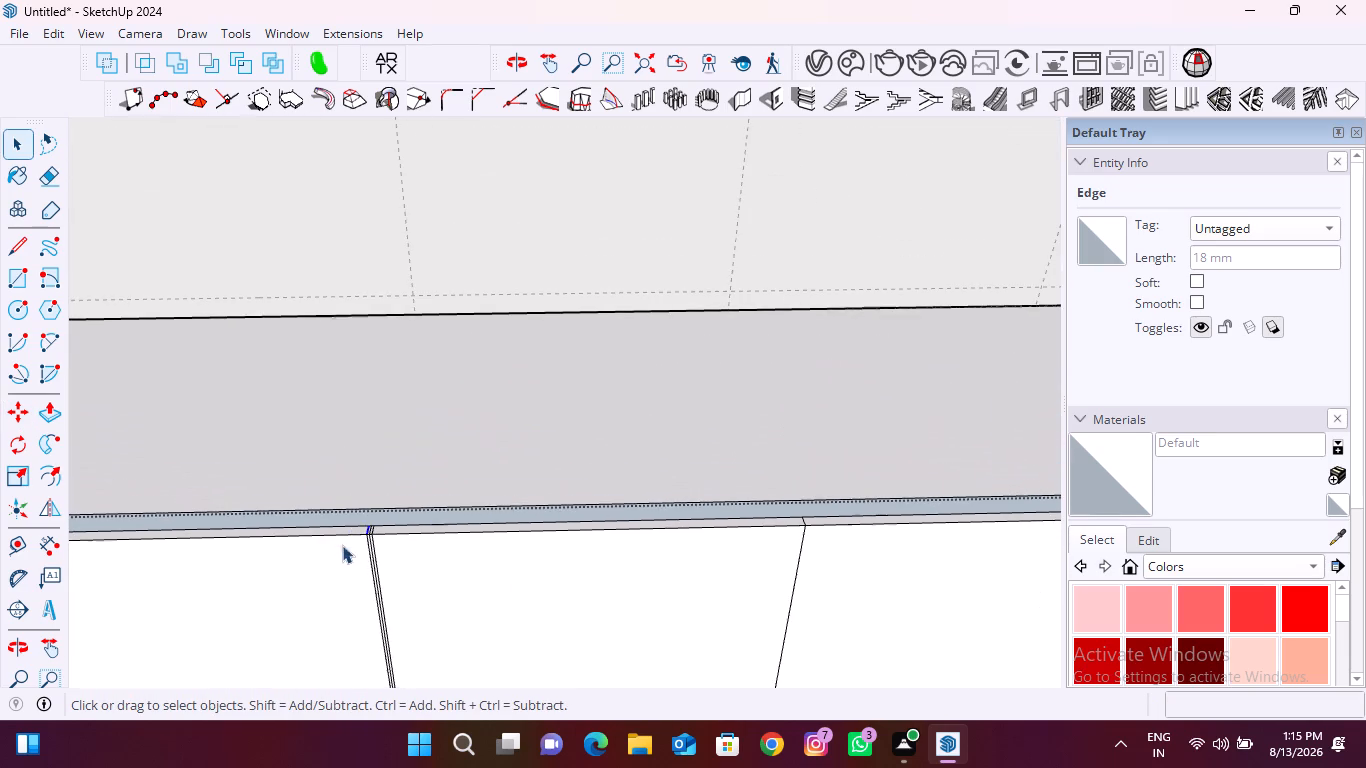
{"action": "scroll", "coordinate": [819, 515], "scroll_direction": "up", "scroll_amount": 20}
{"action": "scroll", "coordinate": [819, 515], "scroll_direction": "up", "scroll_amount": 3}
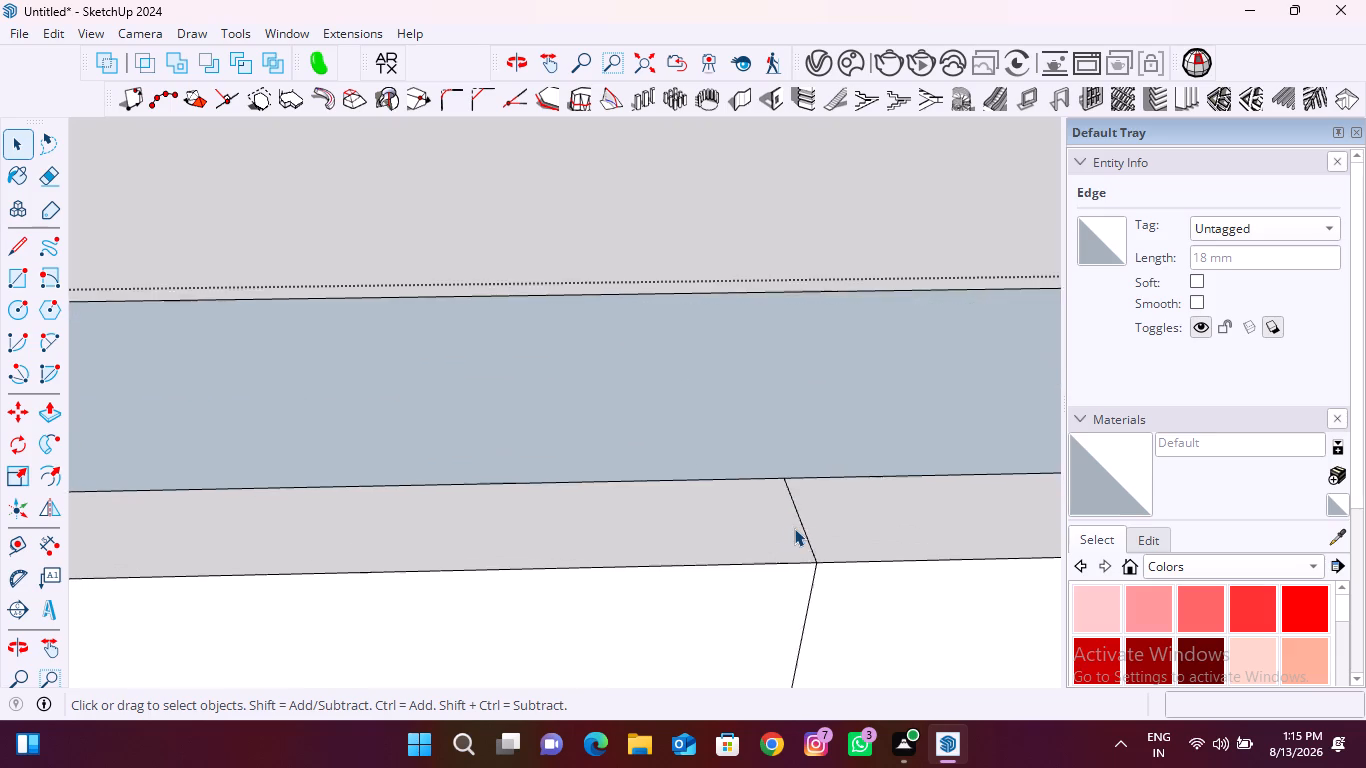
{"action": "scroll", "coordinate": [794, 528], "scroll_direction": "up", "scroll_amount": 5}
{"action": "left_click", "coordinate": [806, 529]}
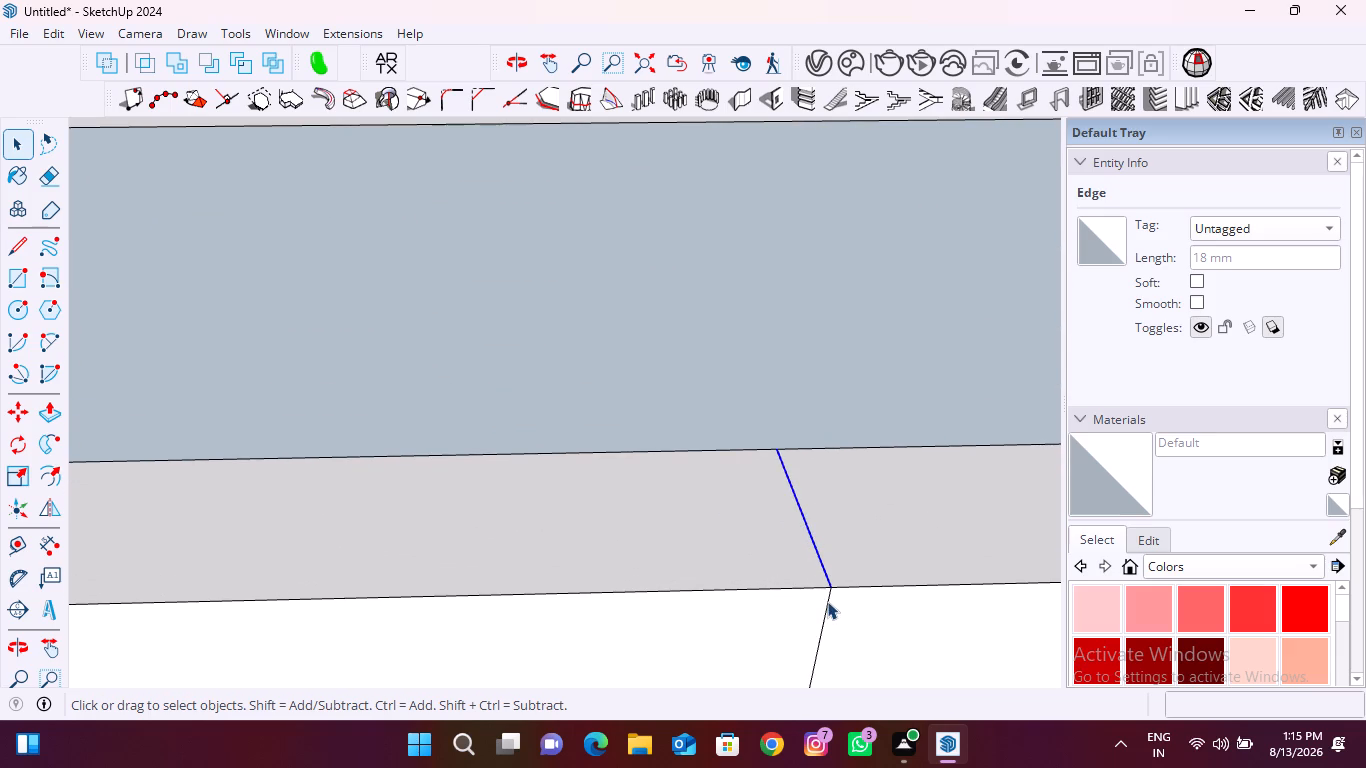
{"action": "left_click", "coordinate": [827, 601], "text": "shift"}
{"action": "scroll", "coordinate": [669, 468], "scroll_direction": "down", "scroll_amount": 13}
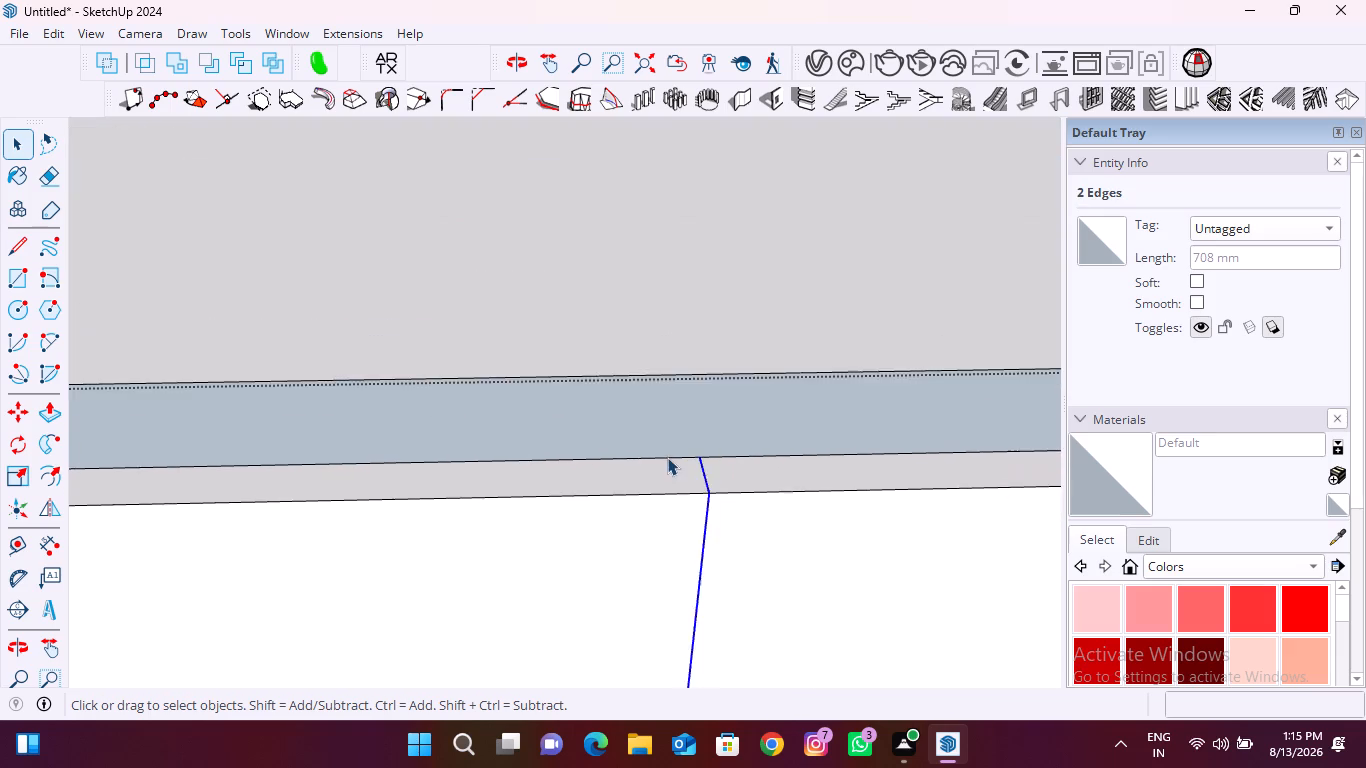
{"action": "scroll", "coordinate": [667, 457], "scroll_direction": "down", "scroll_amount": 20}
{"action": "scroll", "coordinate": [667, 457], "scroll_direction": "down", "scroll_amount": 8}
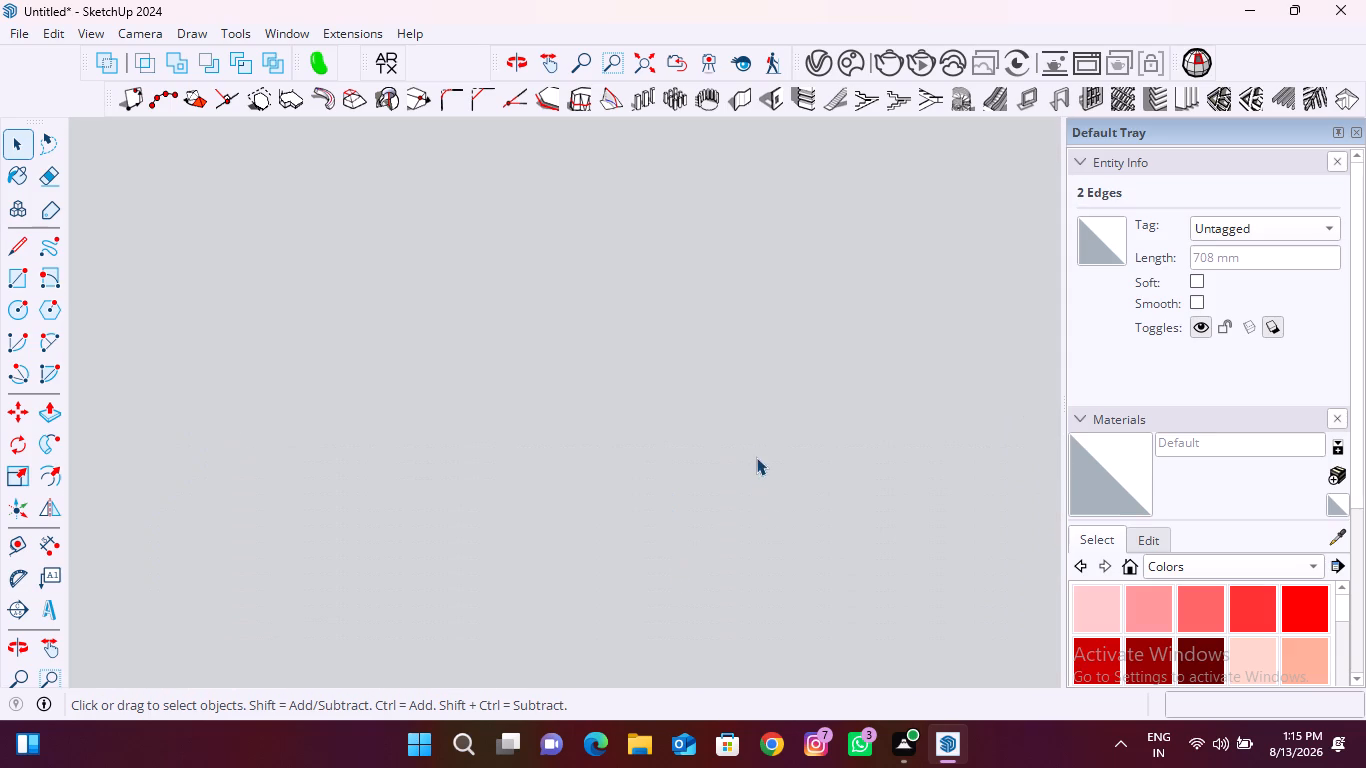
{"action": "left_click", "coordinate": [640, 61]}
{"action": "middle_click_drag", "start_coordinate": [741, 302], "coordinate": [317, 473]}
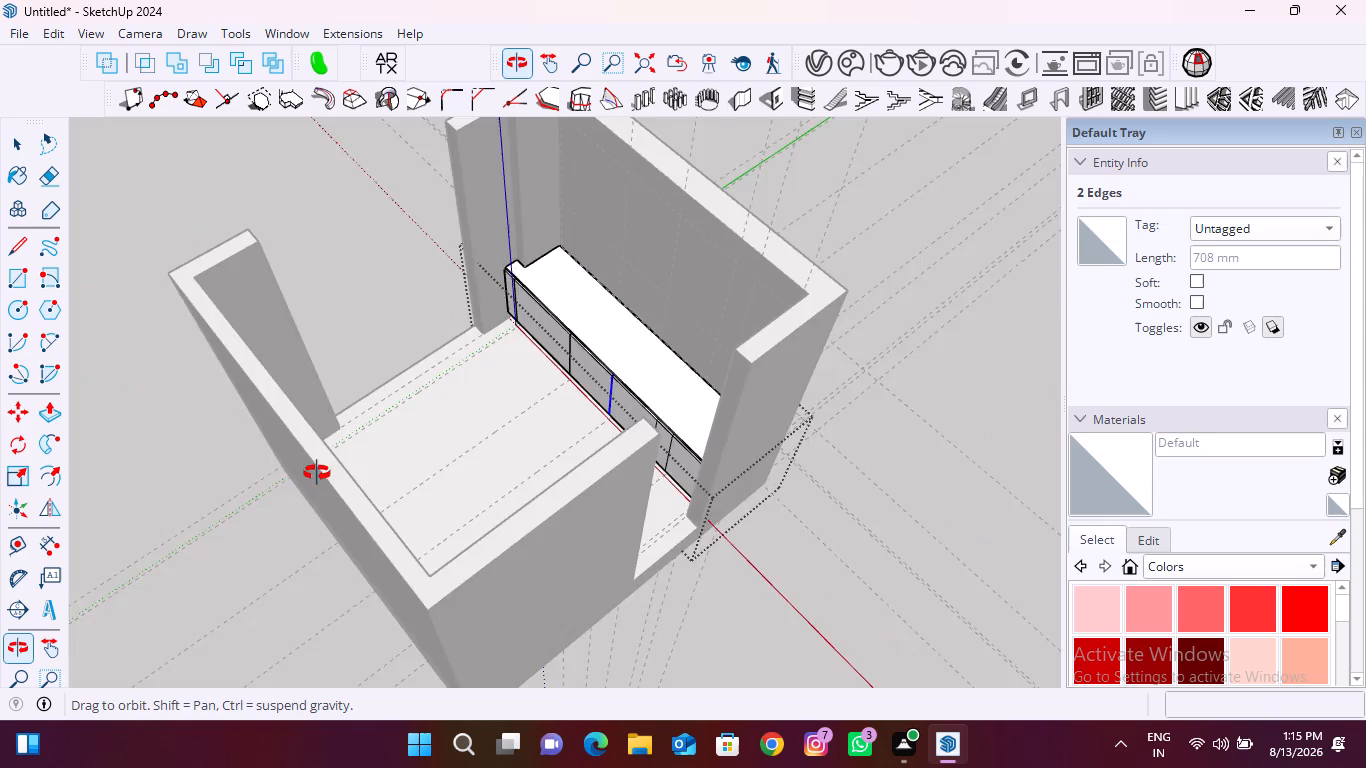
{"action": "middle_click_drag", "start_coordinate": [317, 473], "coordinate": [312, 470]}
{"action": "scroll", "coordinate": [581, 416], "scroll_direction": "up", "scroll_amount": 20}
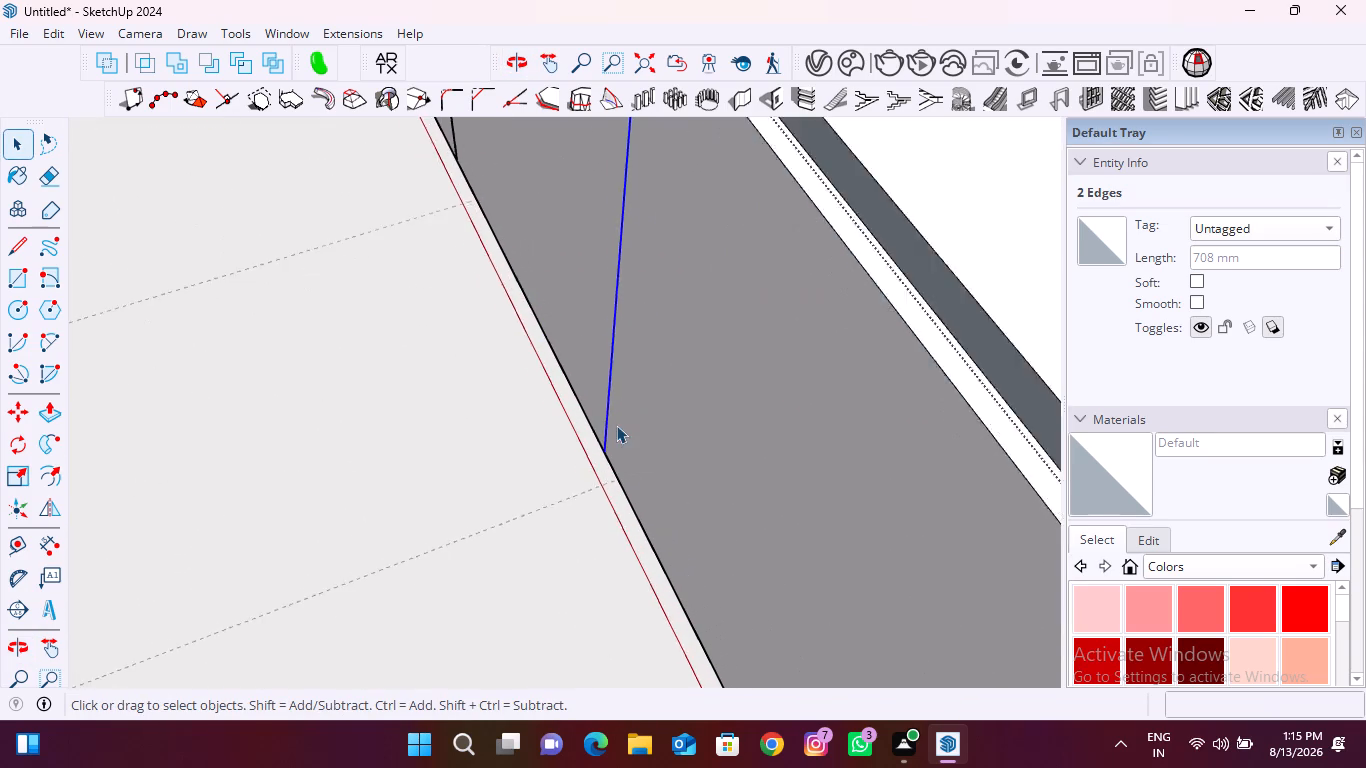
{"action": "scroll", "coordinate": [616, 425], "scroll_direction": "up", "scroll_amount": 5}
{"action": "middle_click_drag", "start_coordinate": [573, 459], "coordinate": [635, 284]}
{"action": "scroll", "coordinate": [632, 320], "scroll_direction": "up", "scroll_amount": 8}
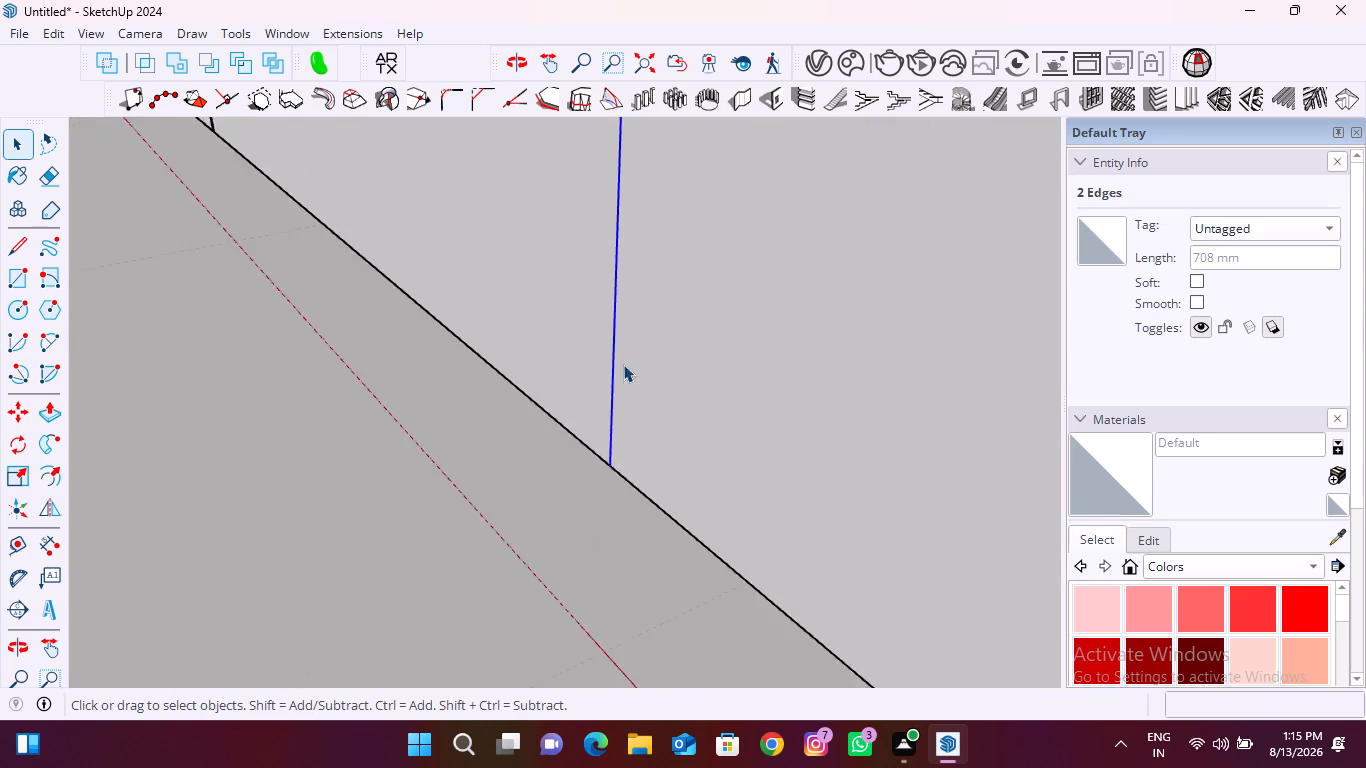
{"action": "scroll", "coordinate": [623, 364], "scroll_direction": "up", "scroll_amount": 4}
{"action": "middle_click_drag", "start_coordinate": [604, 520], "coordinate": [590, 285]}
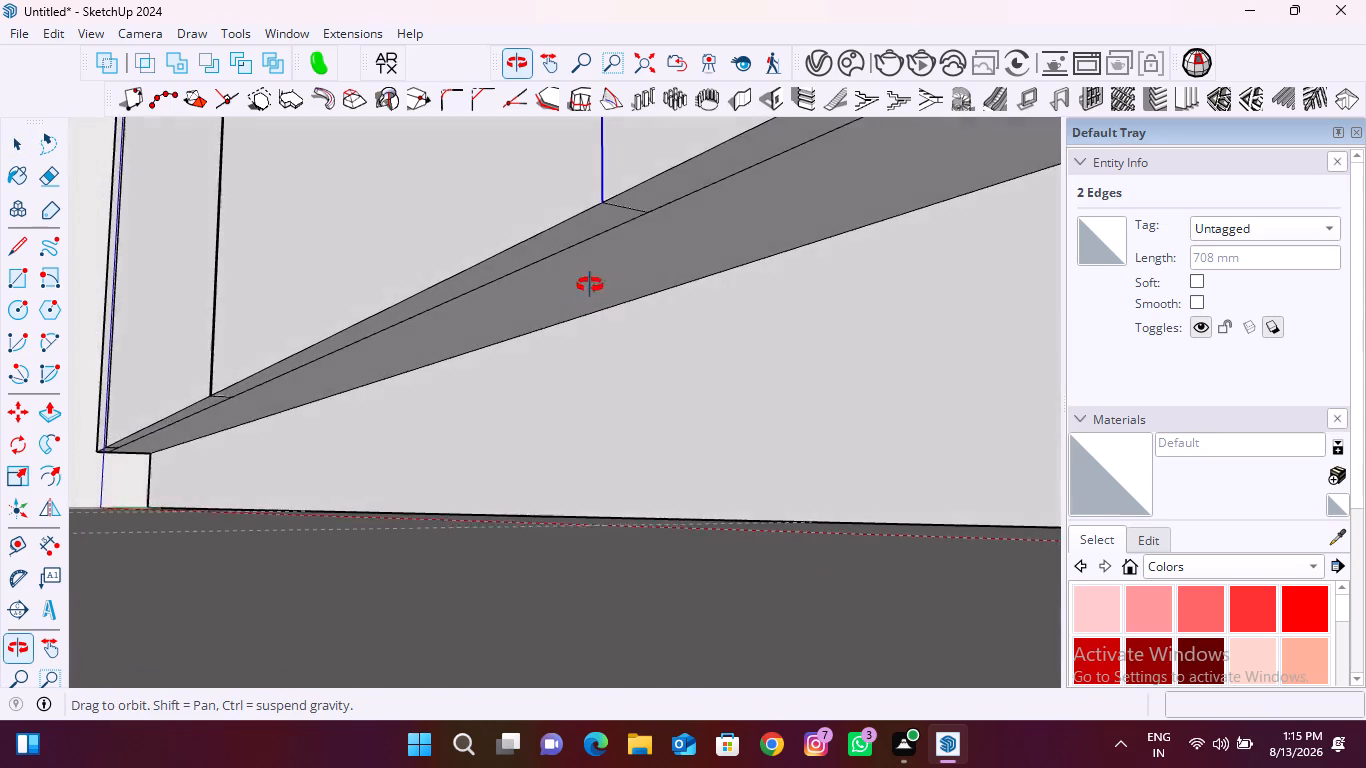
{"action": "middle_click_drag", "start_coordinate": [590, 285], "coordinate": [563, 290]}
{"action": "scroll", "coordinate": [594, 180], "scroll_direction": "up", "scroll_amount": 10}
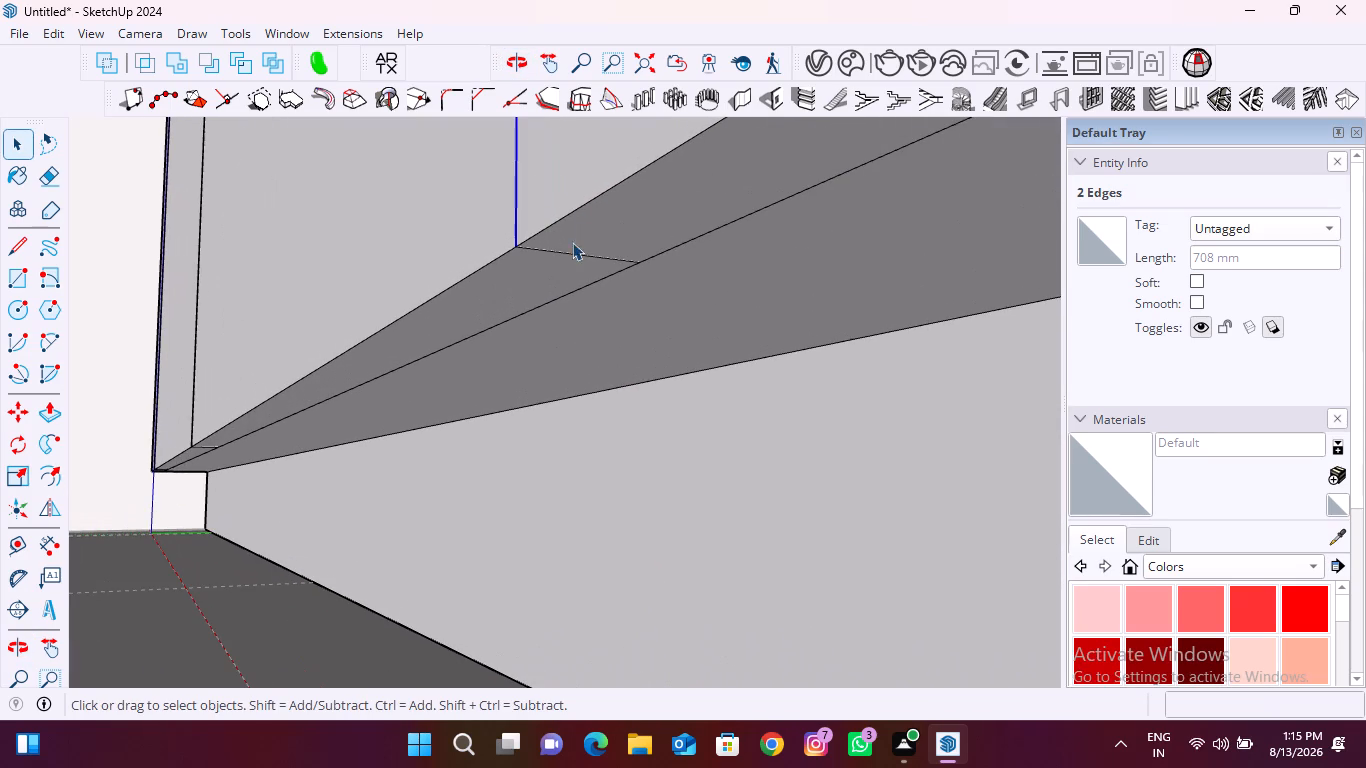
{"action": "left_click", "coordinate": [564, 253]}
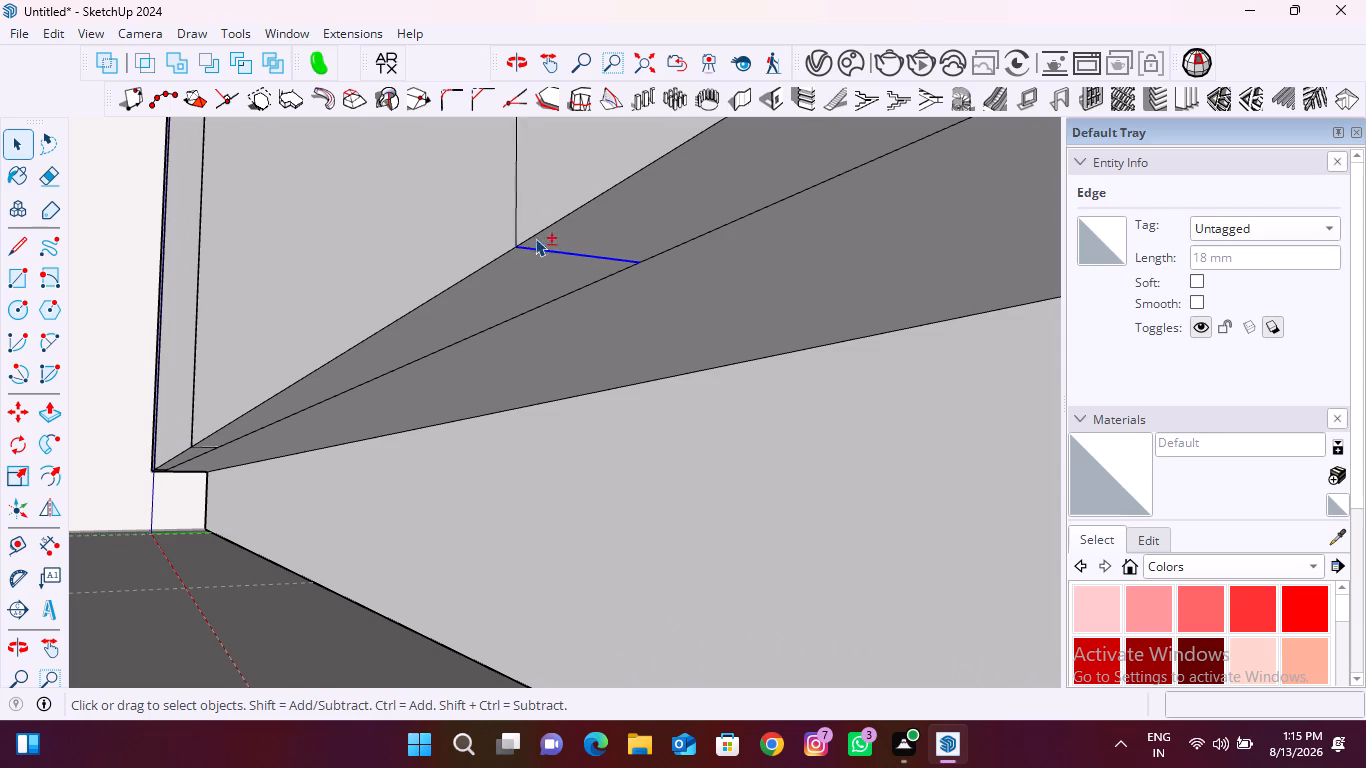
{"action": "left_click", "coordinate": [519, 211], "text": "shift"}
{"action": "scroll", "coordinate": [455, 260], "scroll_direction": "down", "scroll_amount": 11}
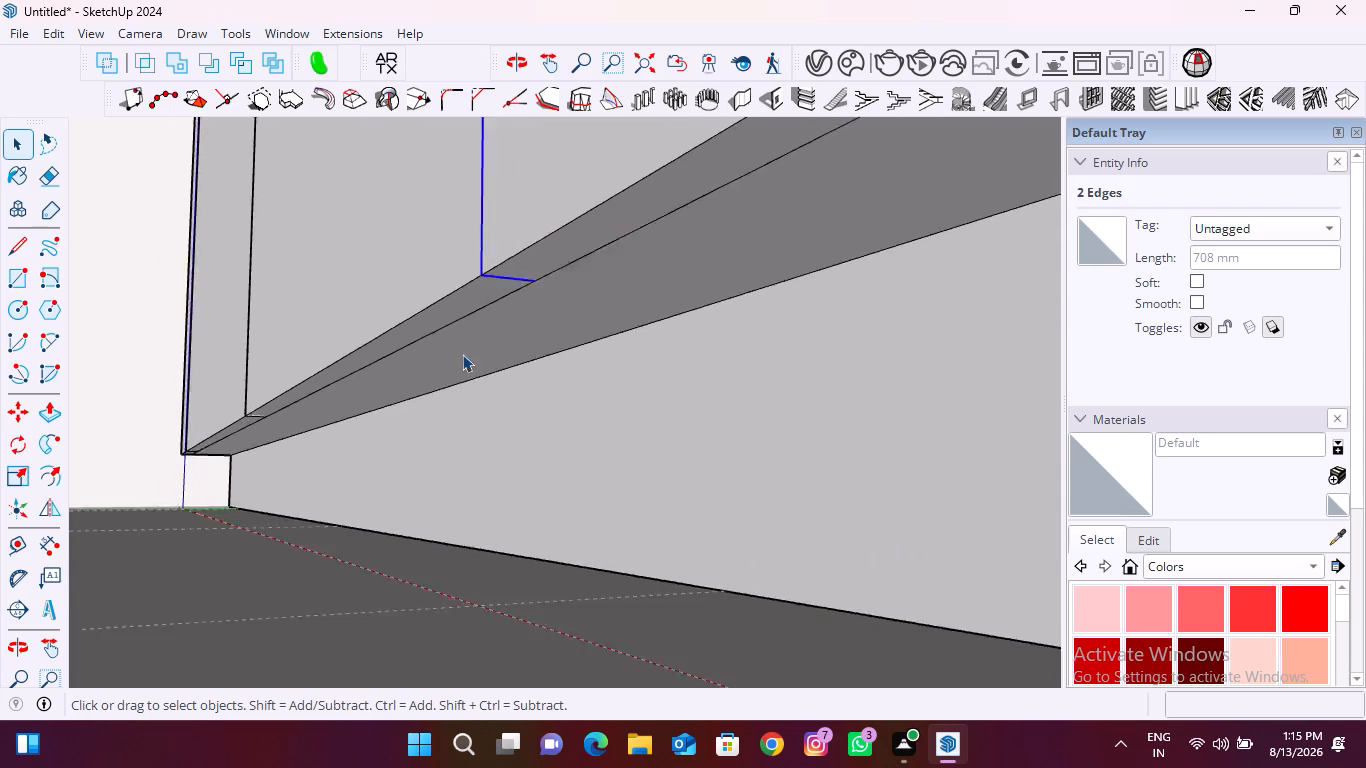
{"action": "scroll", "coordinate": [462, 354], "scroll_direction": "down", "scroll_amount": 17}
{"action": "left_click", "coordinate": [657, 56]}
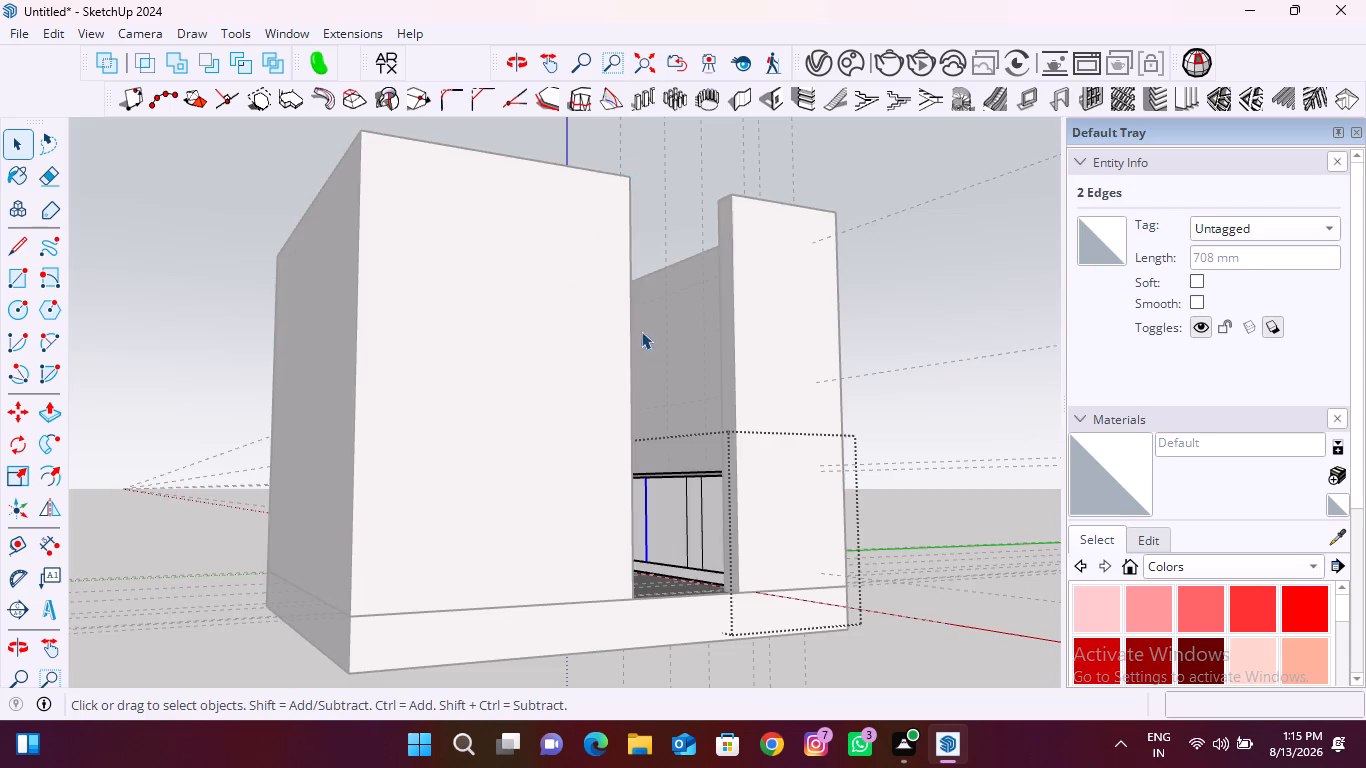
{"action": "scroll", "coordinate": [672, 482], "scroll_direction": "up", "scroll_amount": 19}
{"action": "middle_click_drag", "start_coordinate": [612, 487], "coordinate": [592, 549]}
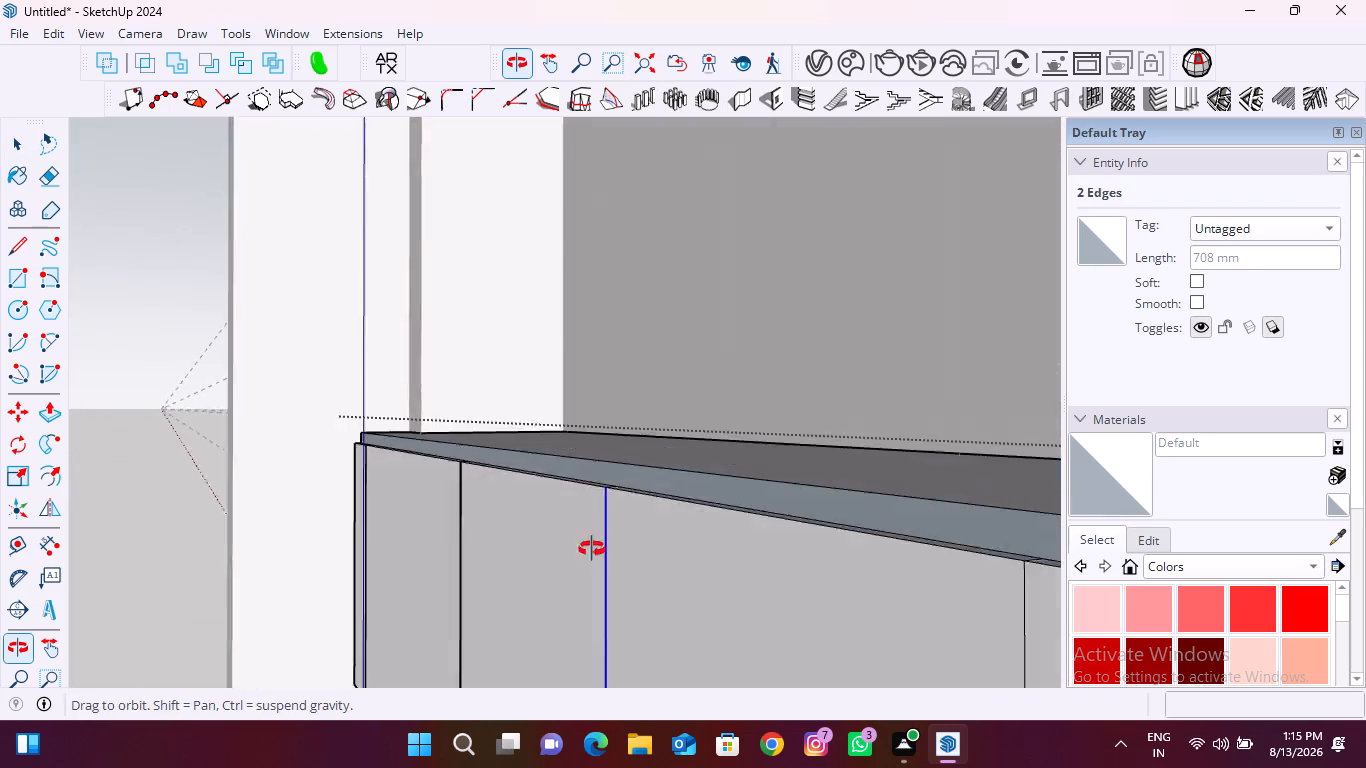
{"action": "middle_click_drag", "start_coordinate": [592, 549], "coordinate": [585, 585]}
{"action": "scroll", "coordinate": [613, 454], "scroll_direction": "up", "scroll_amount": 20}
{"action": "scroll", "coordinate": [613, 454], "scroll_direction": "up", "scroll_amount": 3}
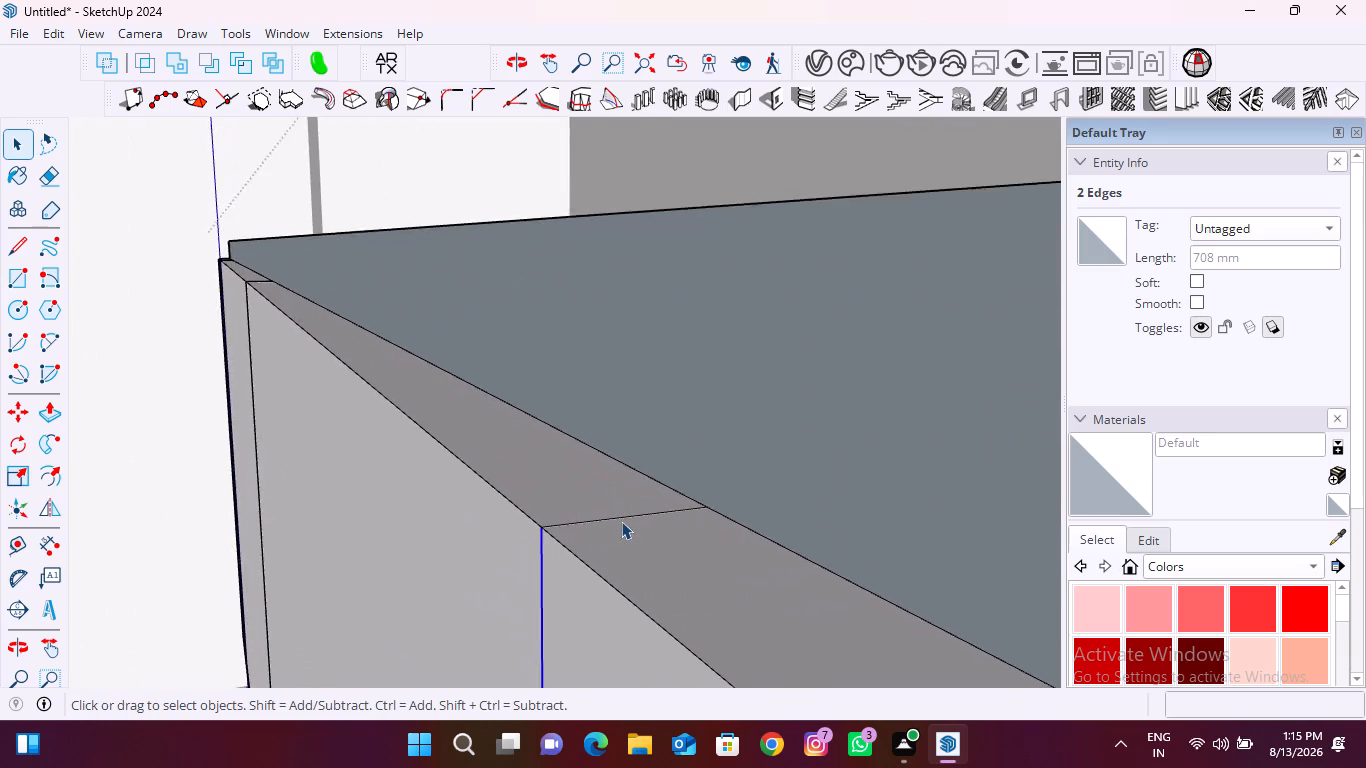
{"action": "scroll", "coordinate": [621, 521], "scroll_direction": "up", "scroll_amount": 8}
{"action": "left_click", "coordinate": [604, 517], "text": "shift"}
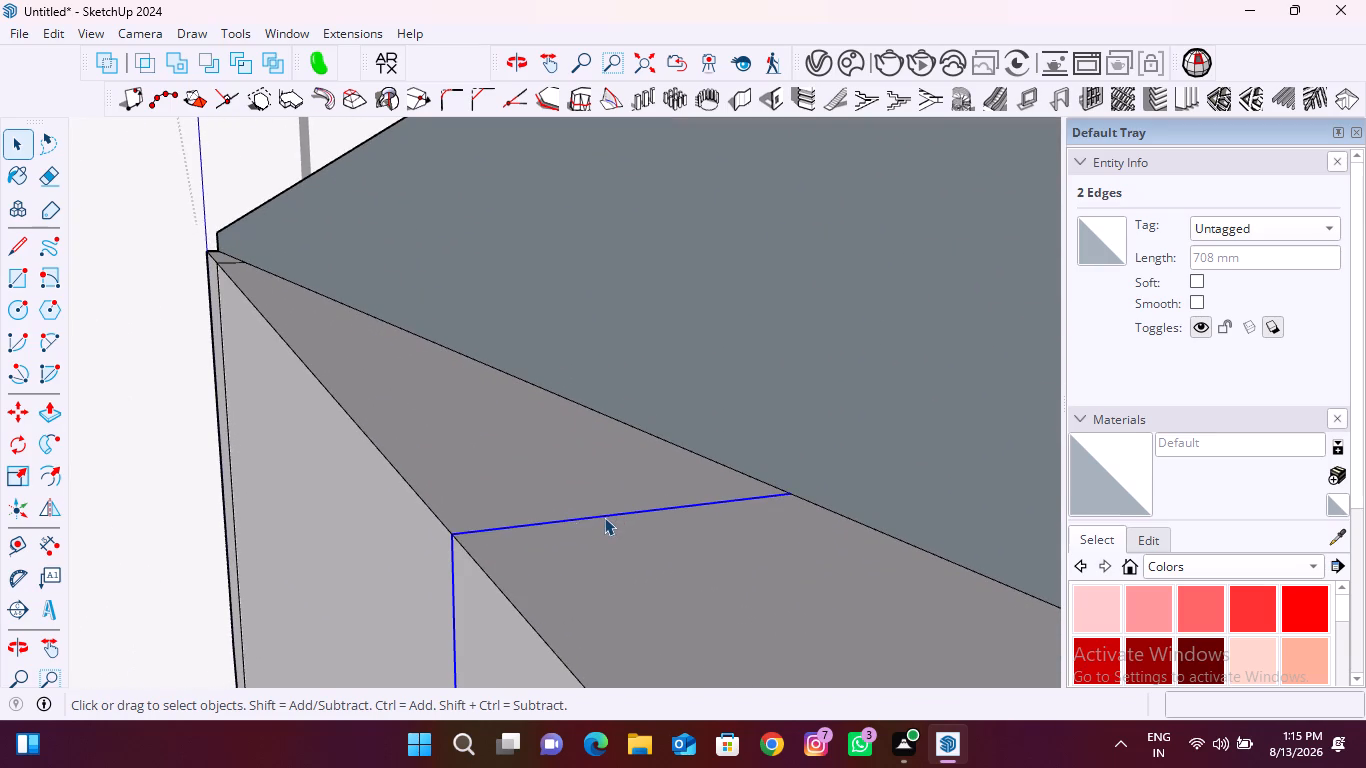
{"action": "scroll", "coordinate": [512, 522], "scroll_direction": "up", "scroll_amount": 1}
{"action": "middle_click_drag", "start_coordinate": [624, 566], "coordinate": [961, 601]}
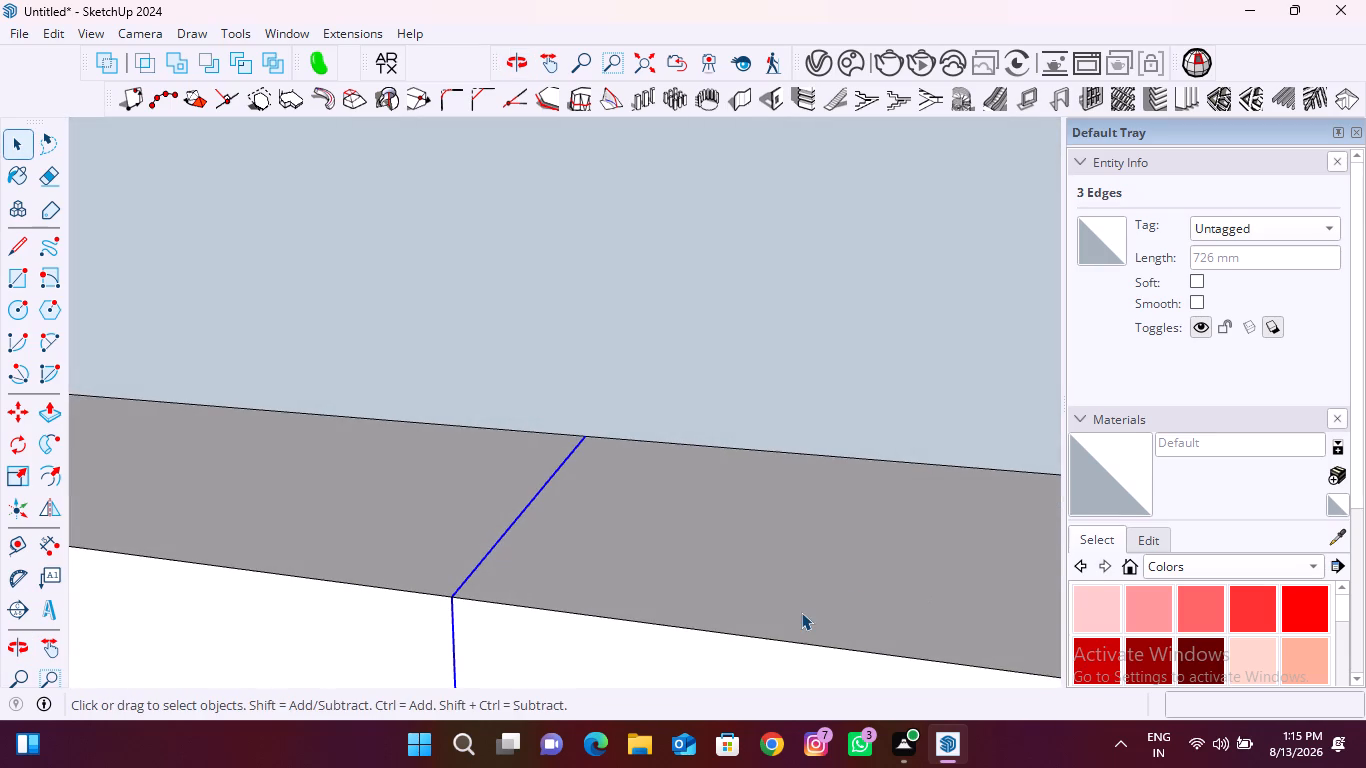
{"action": "key", "text": "m"}
{"action": "left_click", "coordinate": [458, 596]}
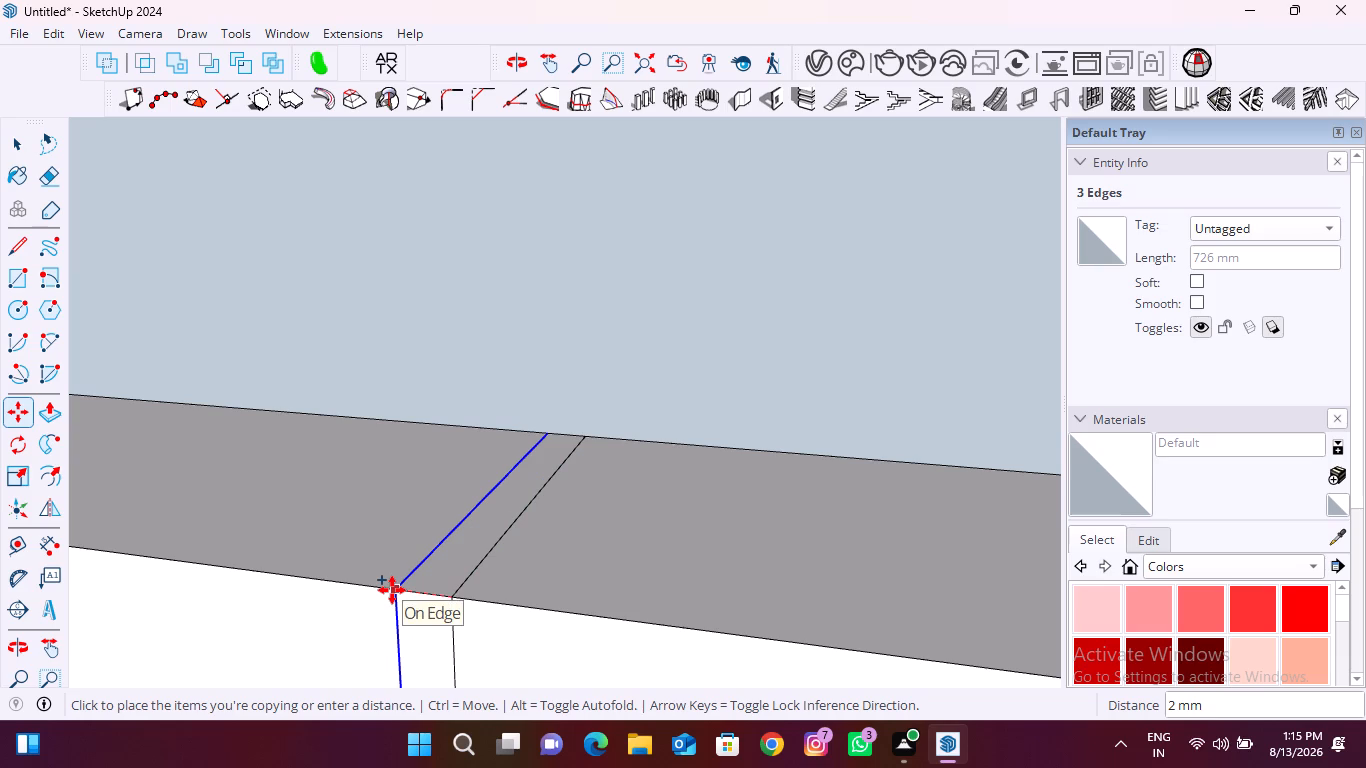
{"action": "type", "text": "3.5"}
{"action": "key", "text": "Return"}
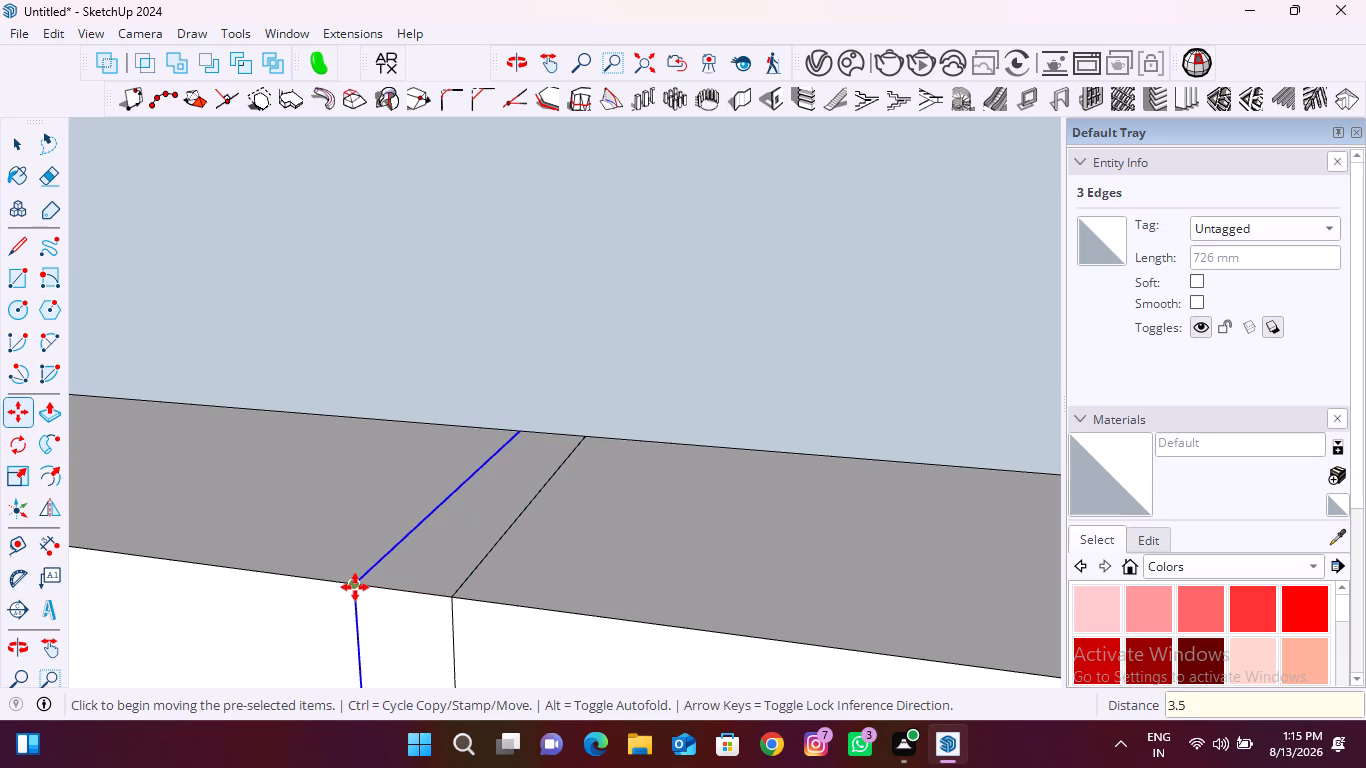
Copy the offset seam edges at the third joint 7 mm to the opposite side of the original seam.
{"action": "left_click", "coordinate": [355, 587]}
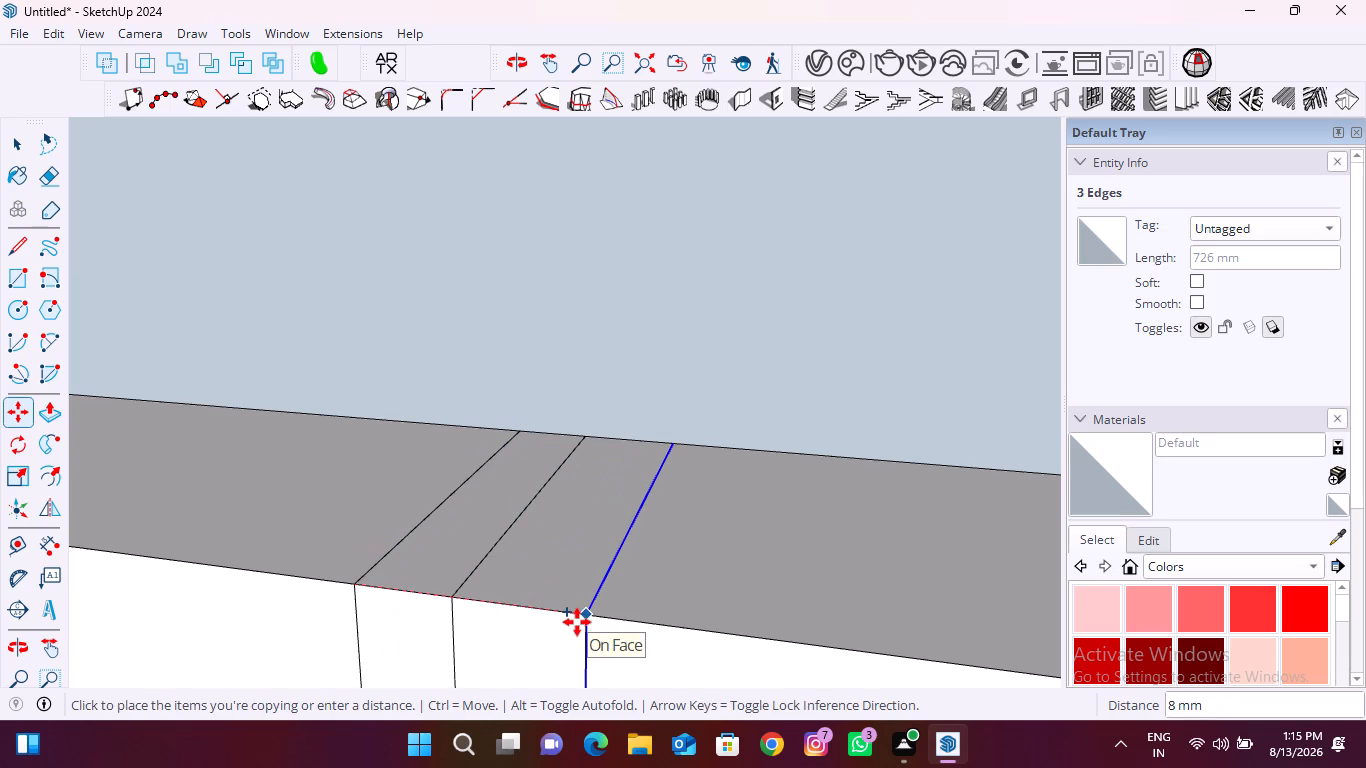
{"action": "key", "text": "7"}
{"action": "key", "text": "Return"}
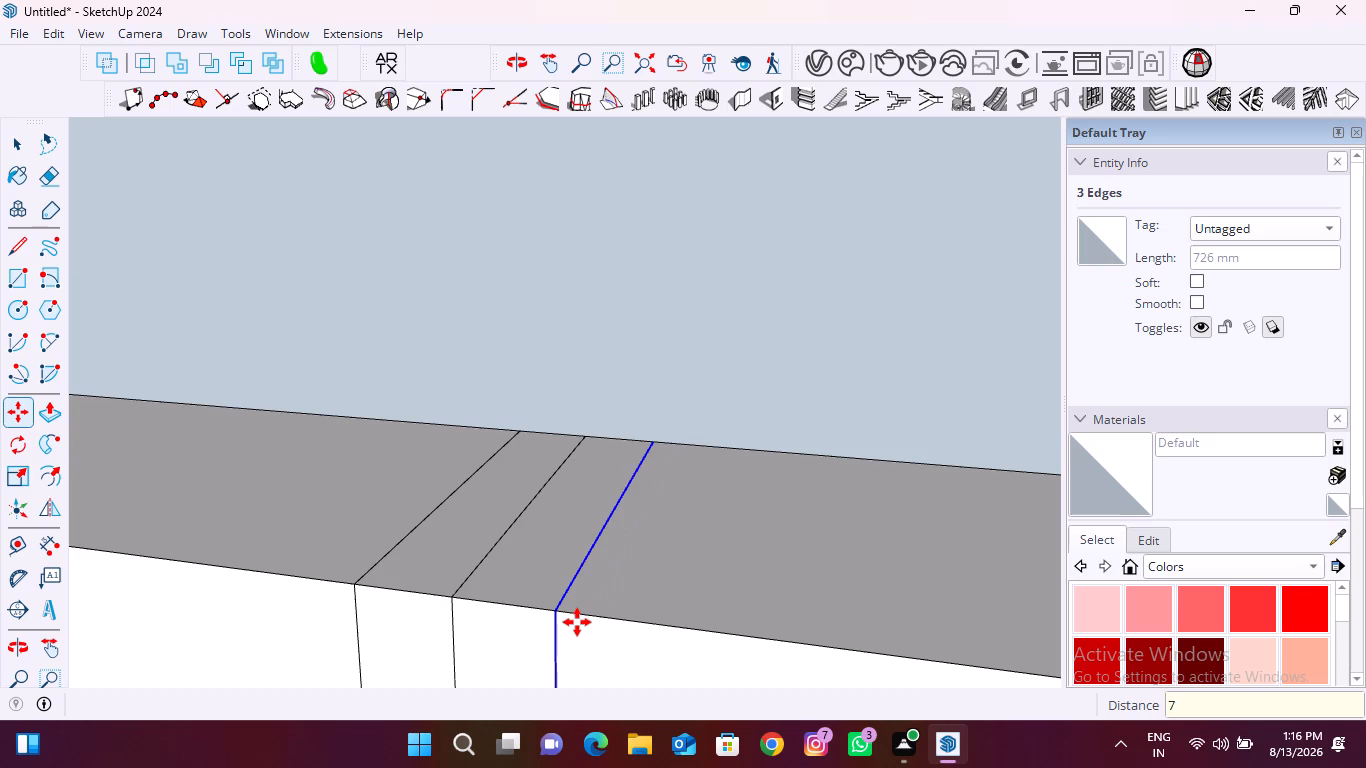
{"action": "scroll", "coordinate": [297, 527], "scroll_direction": "down", "scroll_amount": 20}
{"action": "scroll", "coordinate": [297, 527], "scroll_direction": "down", "scroll_amount": 2}
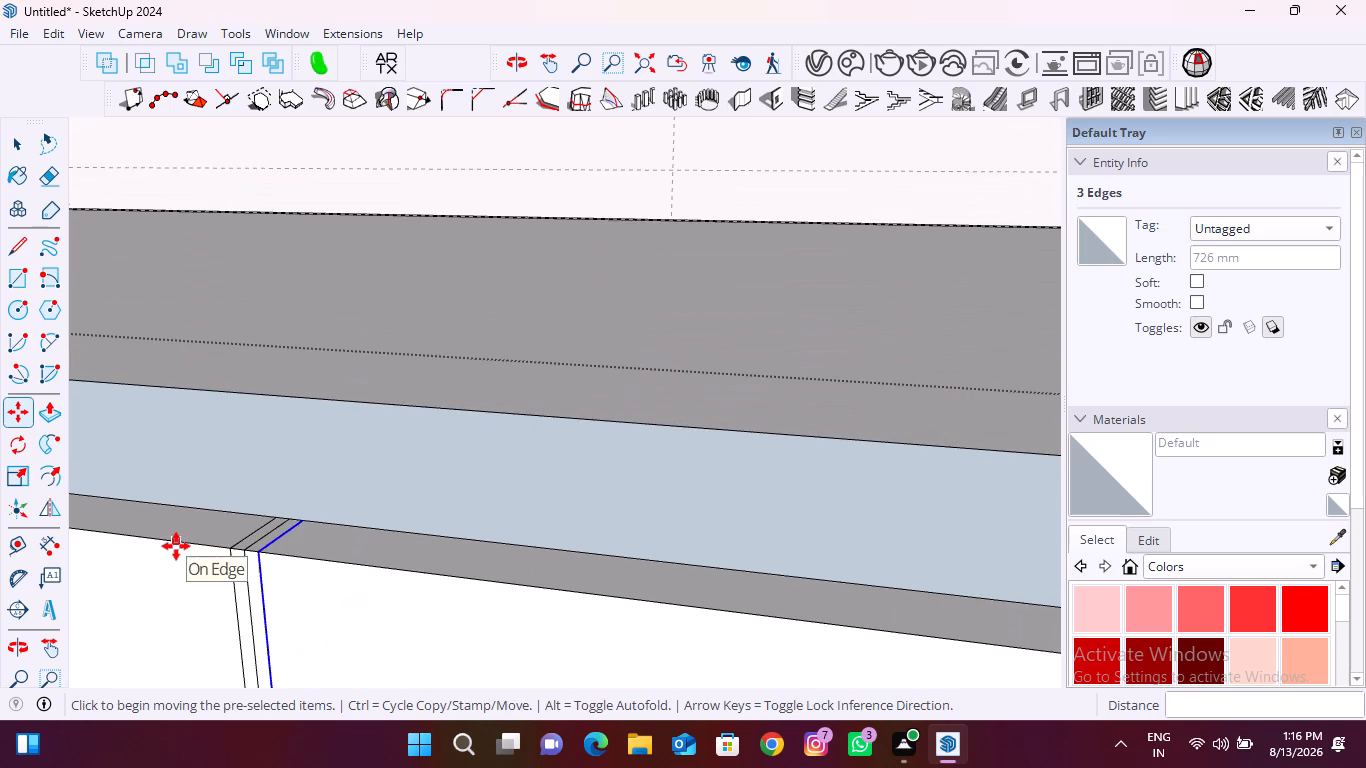
{"action": "key", "text": "space"}
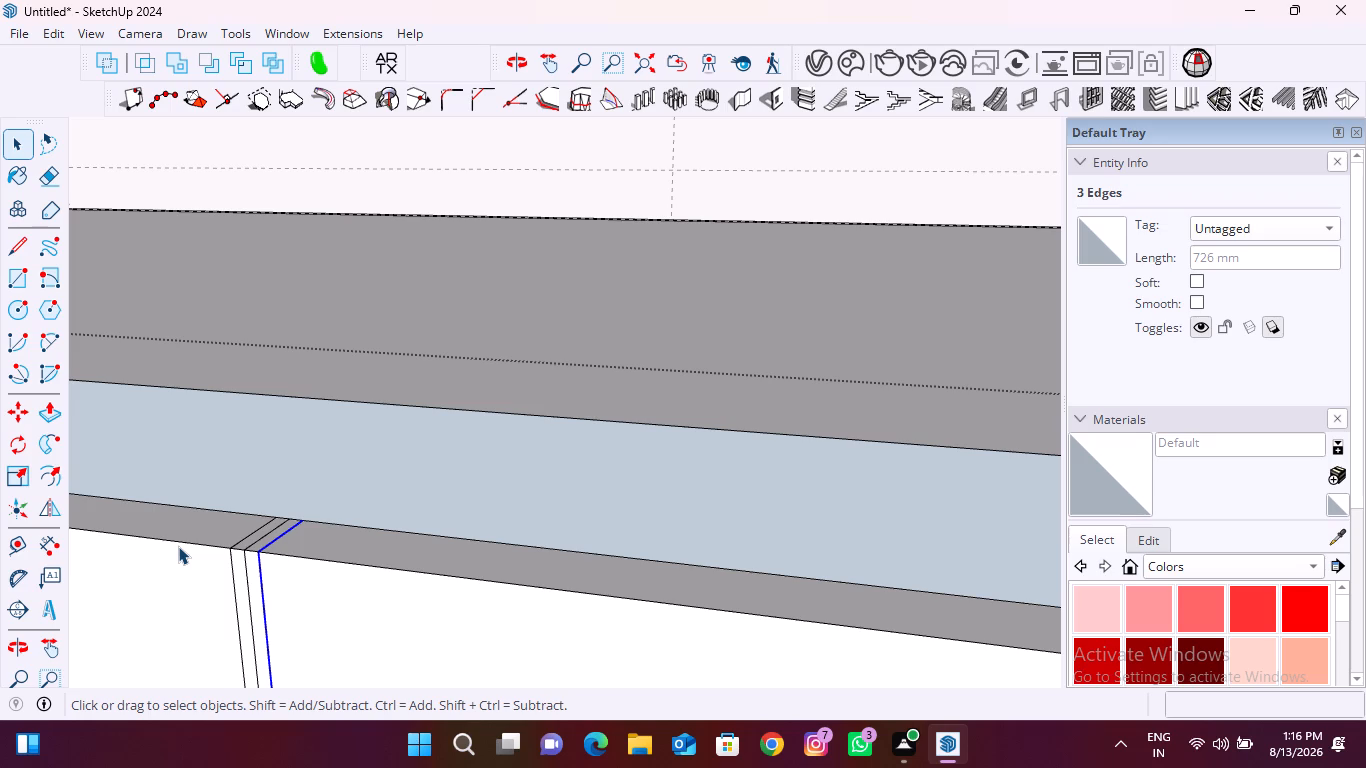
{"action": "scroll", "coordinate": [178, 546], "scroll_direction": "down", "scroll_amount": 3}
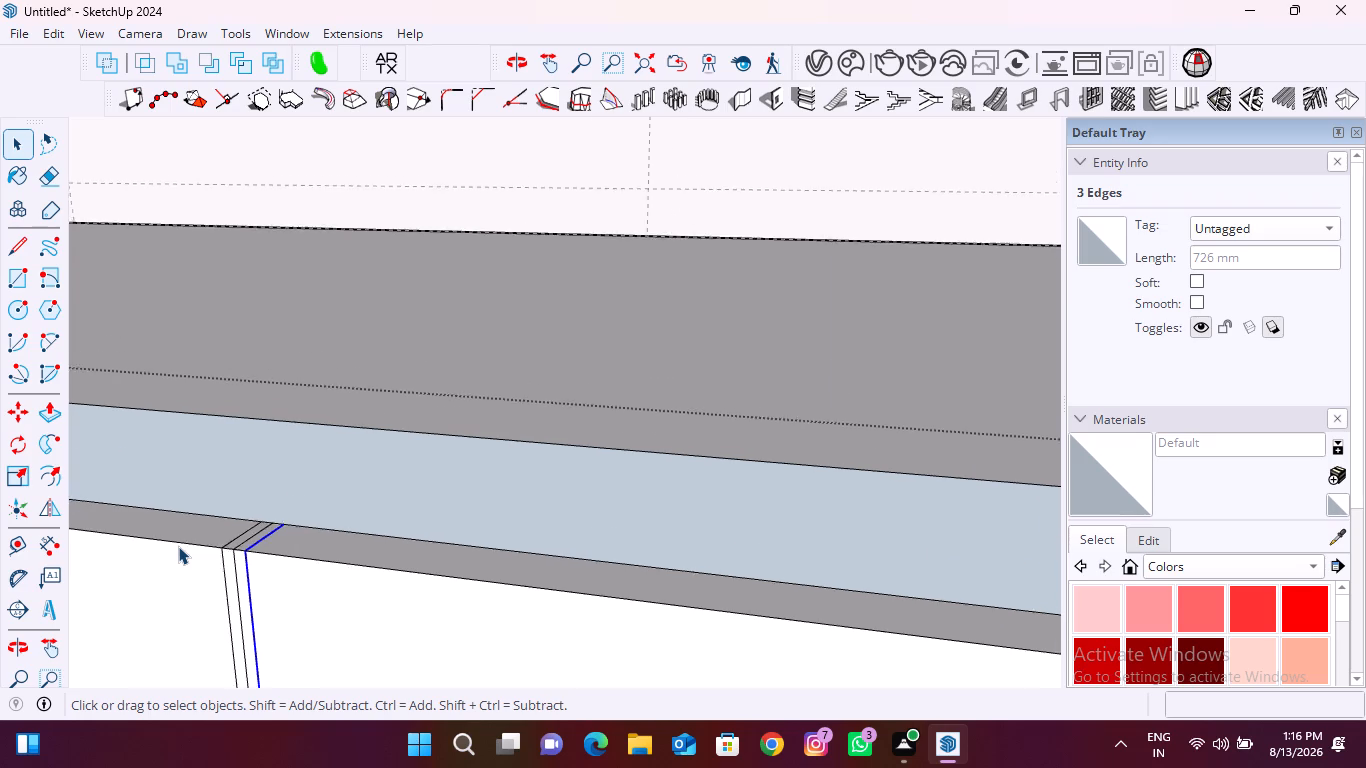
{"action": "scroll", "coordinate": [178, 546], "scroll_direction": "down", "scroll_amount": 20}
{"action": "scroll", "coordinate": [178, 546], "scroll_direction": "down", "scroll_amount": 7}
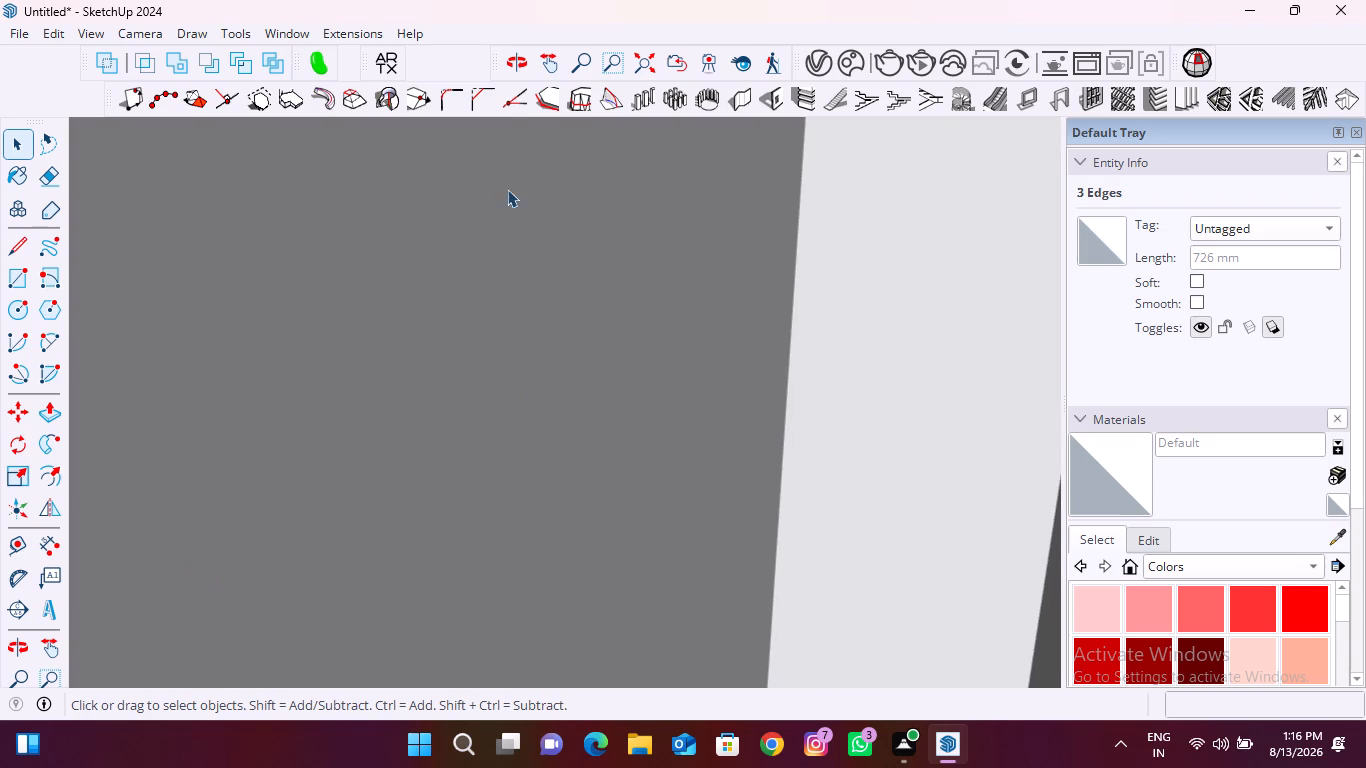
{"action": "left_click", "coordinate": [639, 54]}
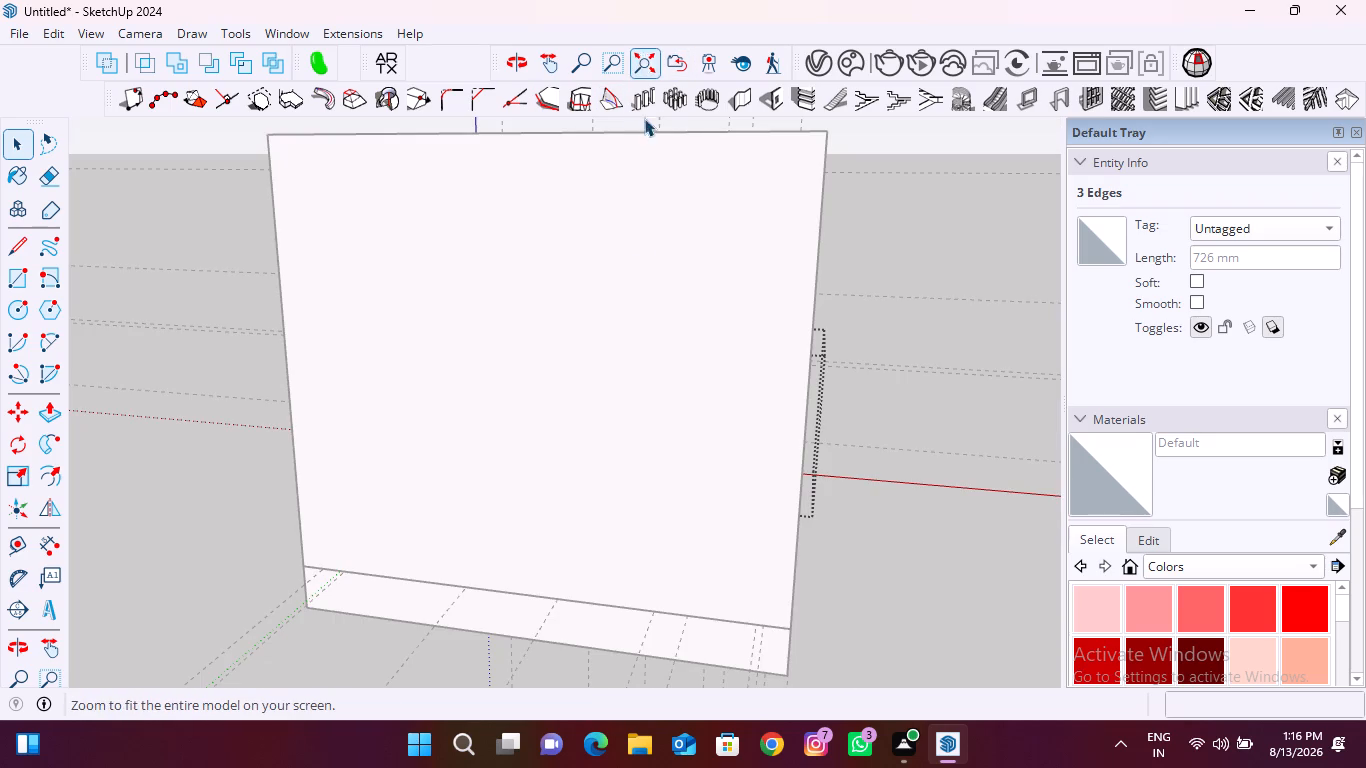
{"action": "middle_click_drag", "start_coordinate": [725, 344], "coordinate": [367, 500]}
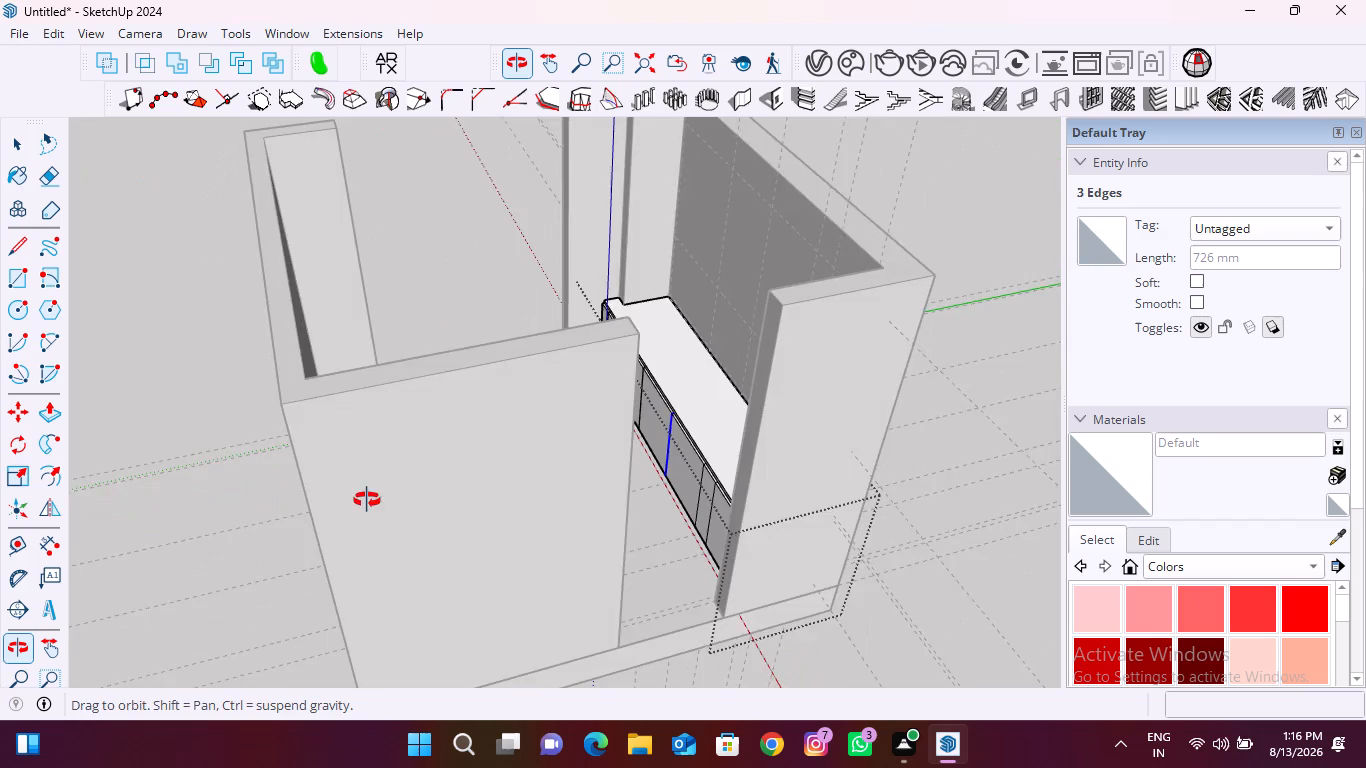
Copy the fourth joint's top-ledge, front vertical and underside seam edges together 3.5 mm away from the notched end.
{"action": "middle_click_drag", "start_coordinate": [367, 500], "coordinate": [381, 466]}
{"action": "scroll", "coordinate": [700, 459], "scroll_direction": "up", "scroll_amount": 20}
{"action": "scroll", "coordinate": [700, 459], "scroll_direction": "up", "scroll_amount": 2}
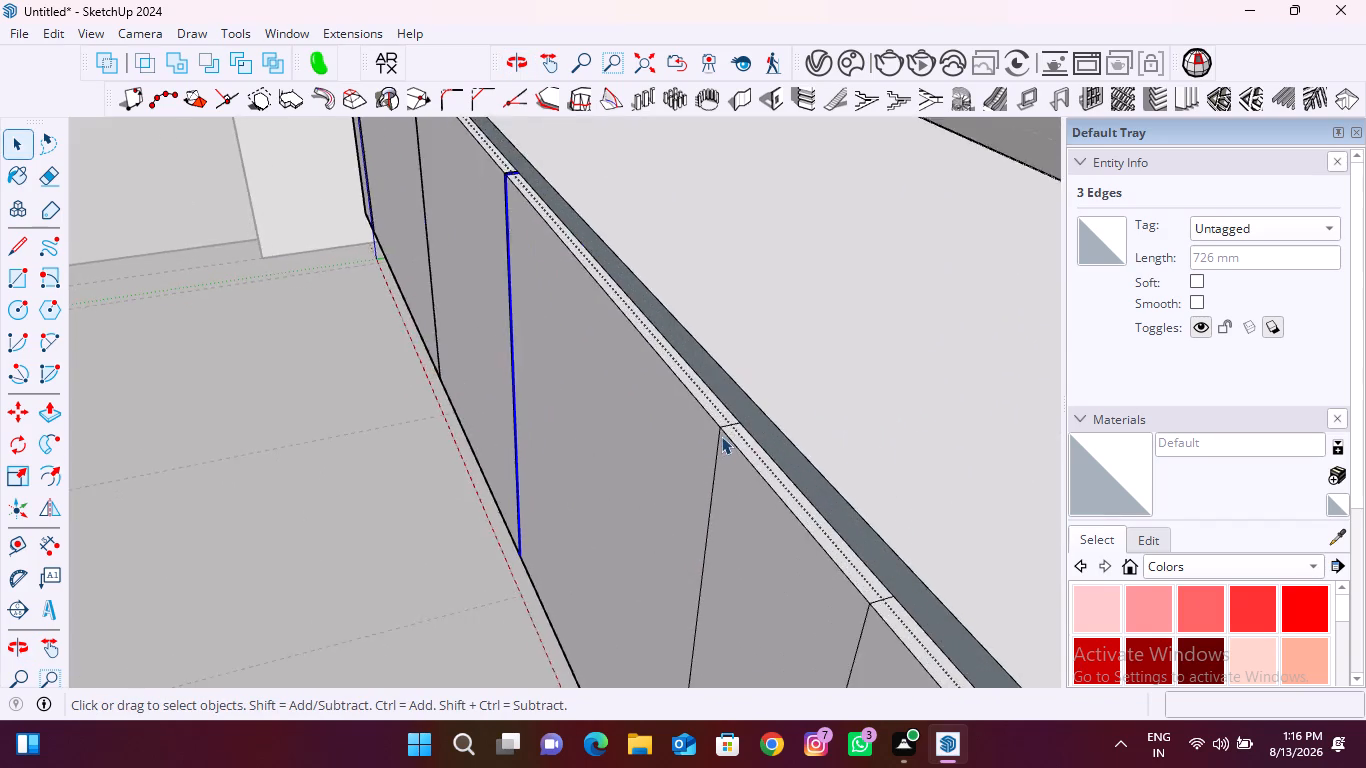
{"action": "scroll", "coordinate": [721, 436], "scroll_direction": "up", "scroll_amount": 16}
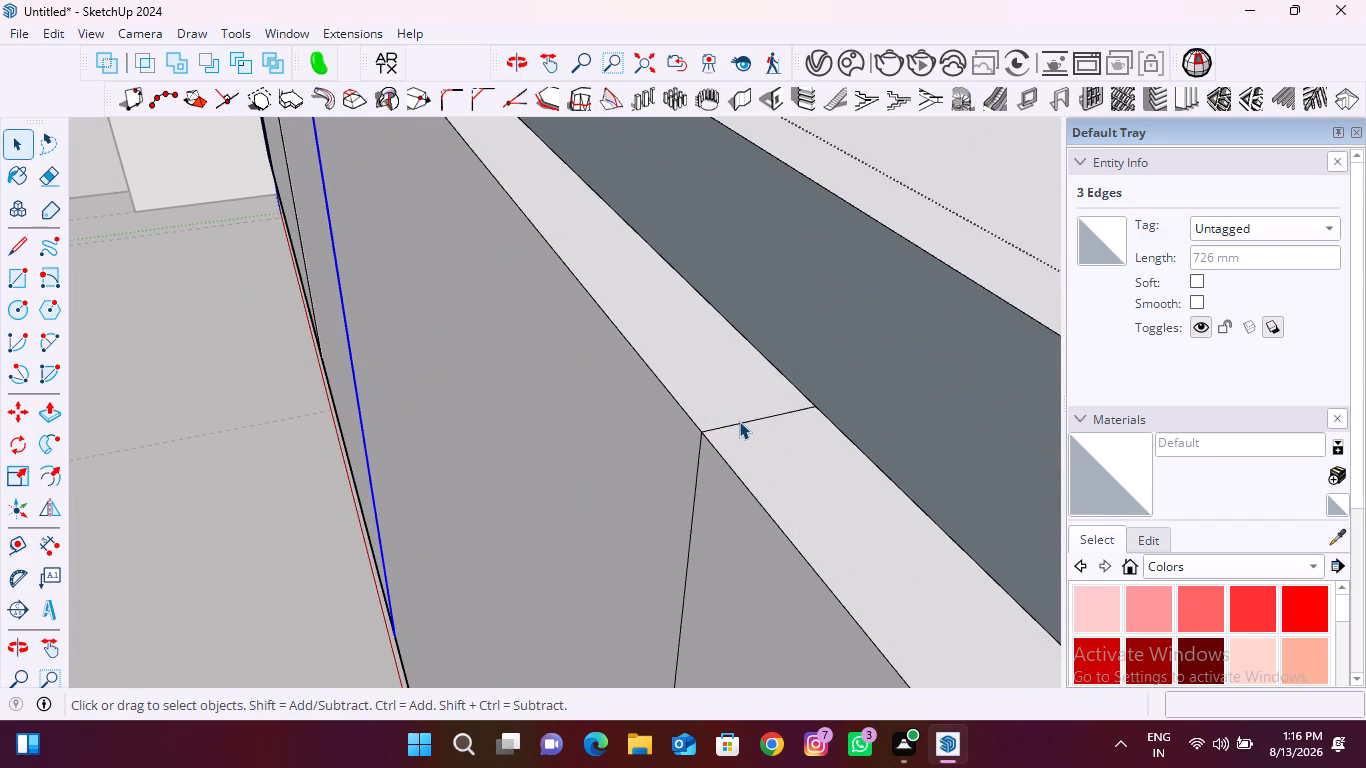
{"action": "left_click", "coordinate": [739, 421]}
{"action": "left_click", "coordinate": [699, 466], "text": "shift"}
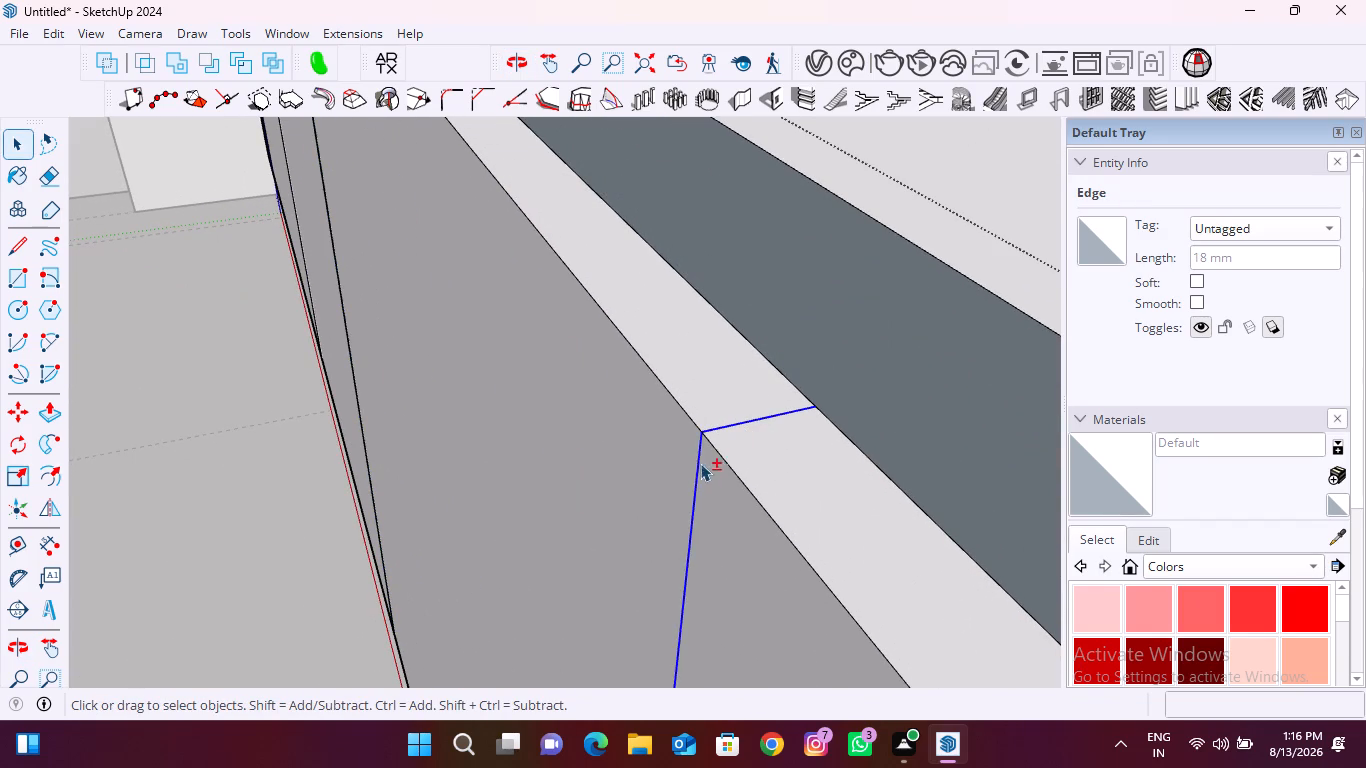
{"action": "scroll", "coordinate": [643, 354], "scroll_direction": "down", "scroll_amount": 20}
{"action": "scroll", "coordinate": [643, 354], "scroll_direction": "down", "scroll_amount": 9}
{"action": "middle_click_drag", "start_coordinate": [630, 604], "coordinate": [635, 586]}
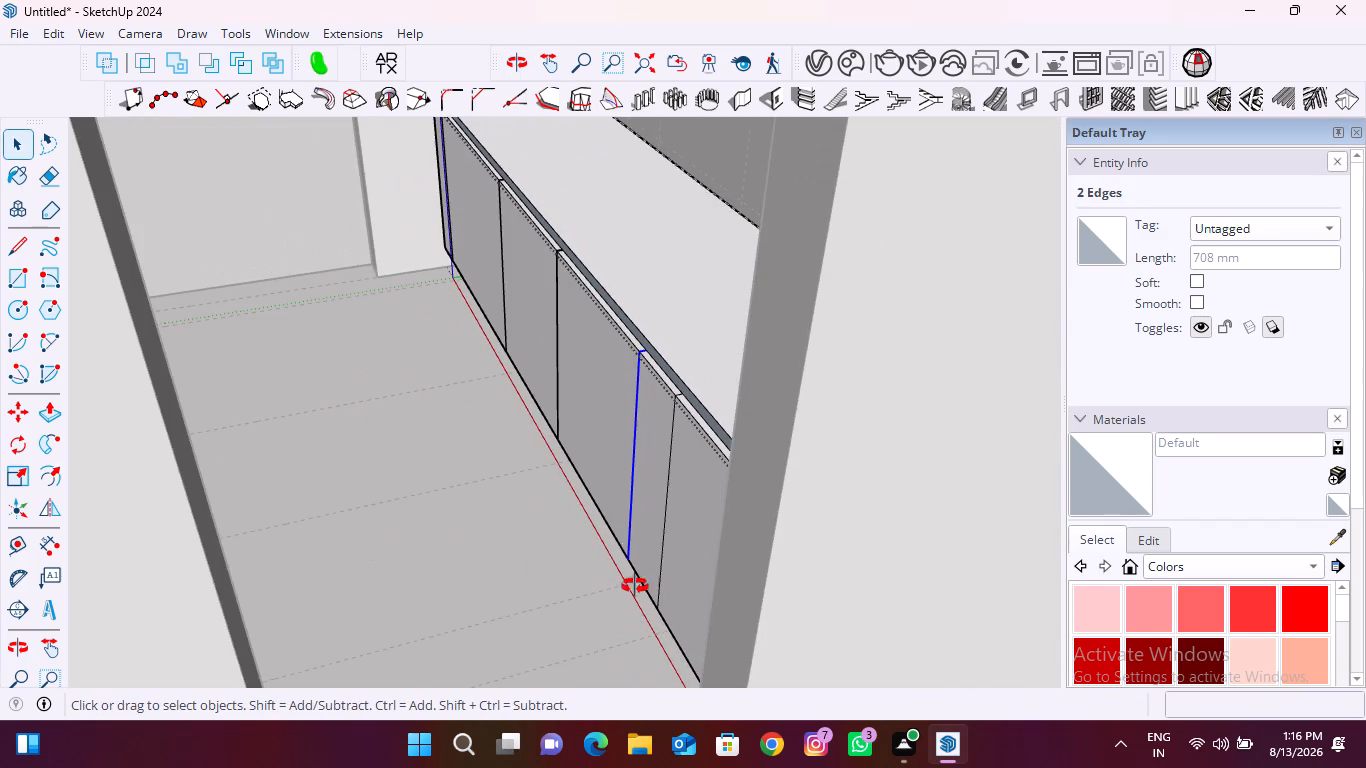
{"action": "middle_click_drag", "start_coordinate": [635, 586], "coordinate": [651, 430]}
{"action": "scroll", "coordinate": [661, 310], "scroll_direction": "up", "scroll_amount": 16}
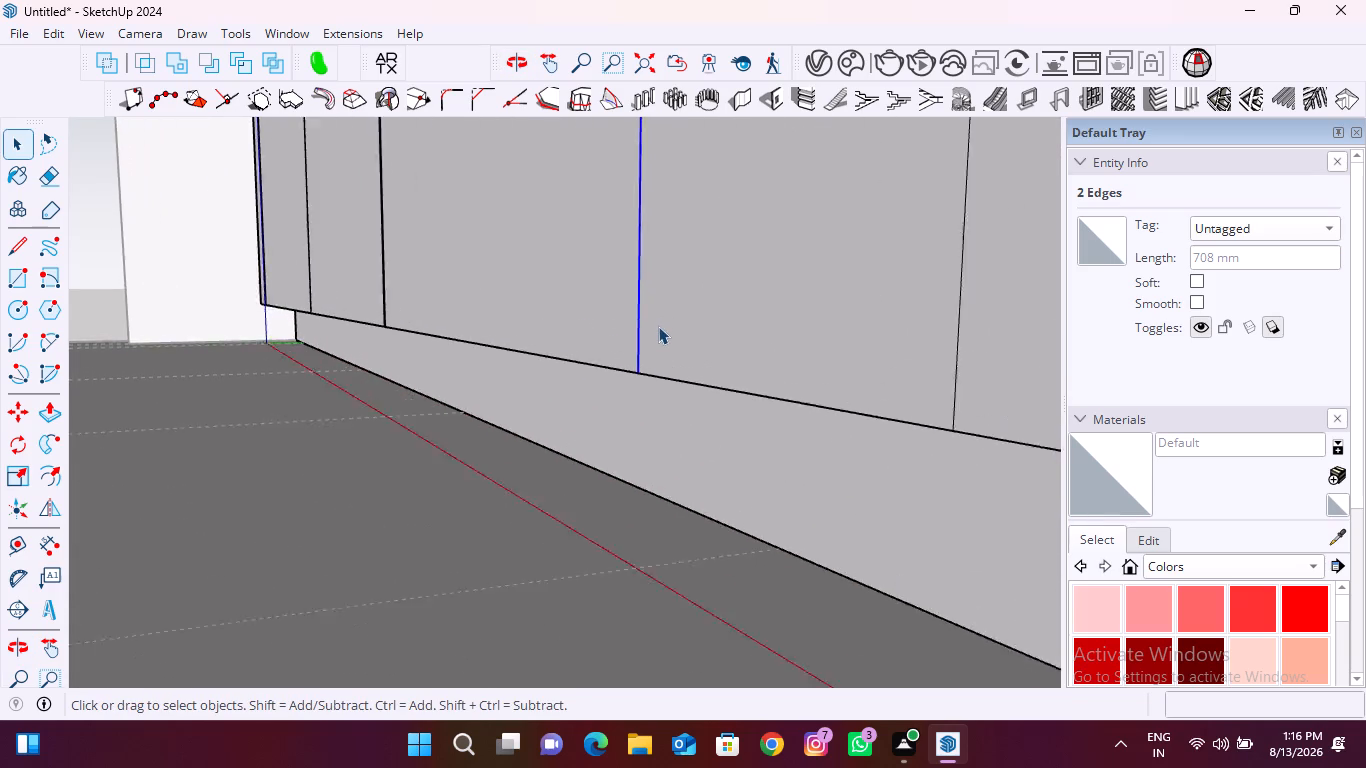
{"action": "scroll", "coordinate": [658, 326], "scroll_direction": "up", "scroll_amount": 19}
{"action": "middle_click_drag", "start_coordinate": [609, 423], "coordinate": [605, 325]}
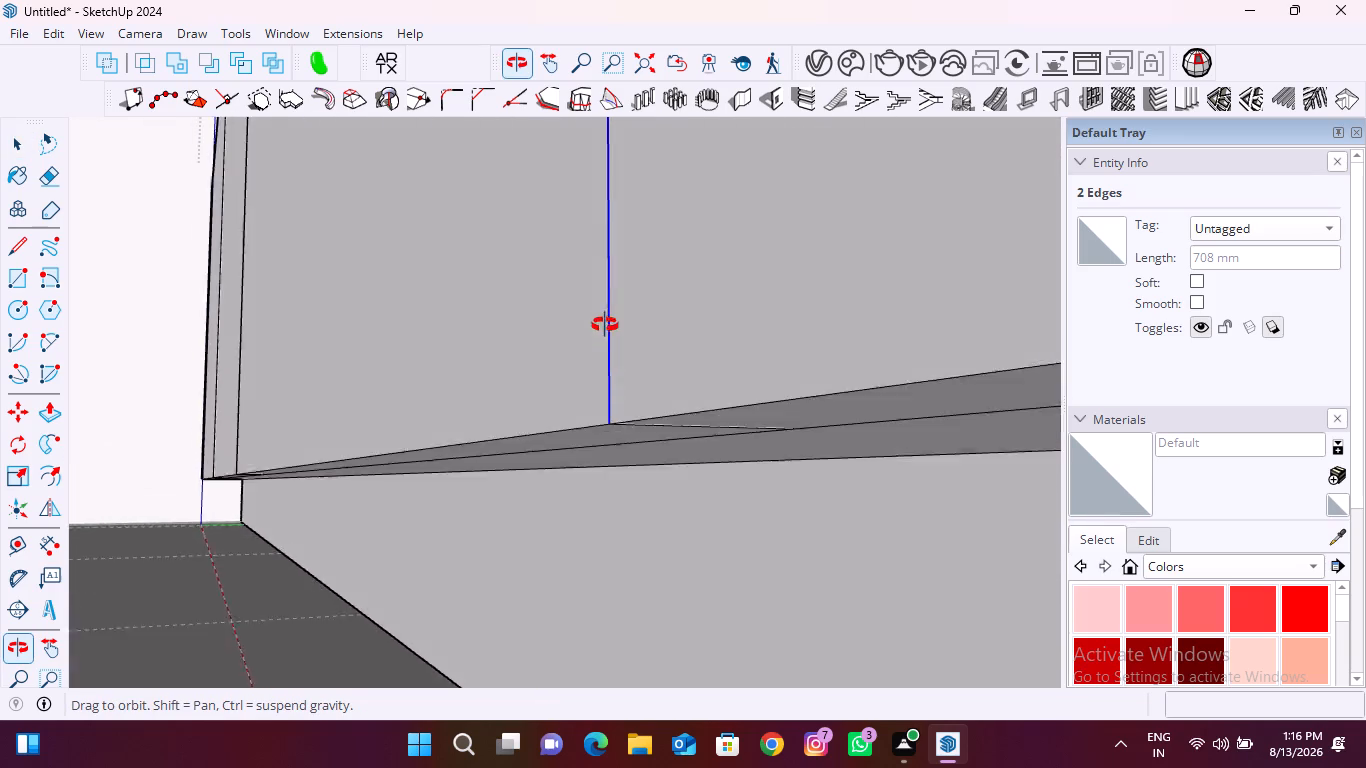
{"action": "middle_click_drag", "start_coordinate": [605, 325], "coordinate": [598, 280]}
{"action": "left_click", "coordinate": [649, 432], "text": "shift"}
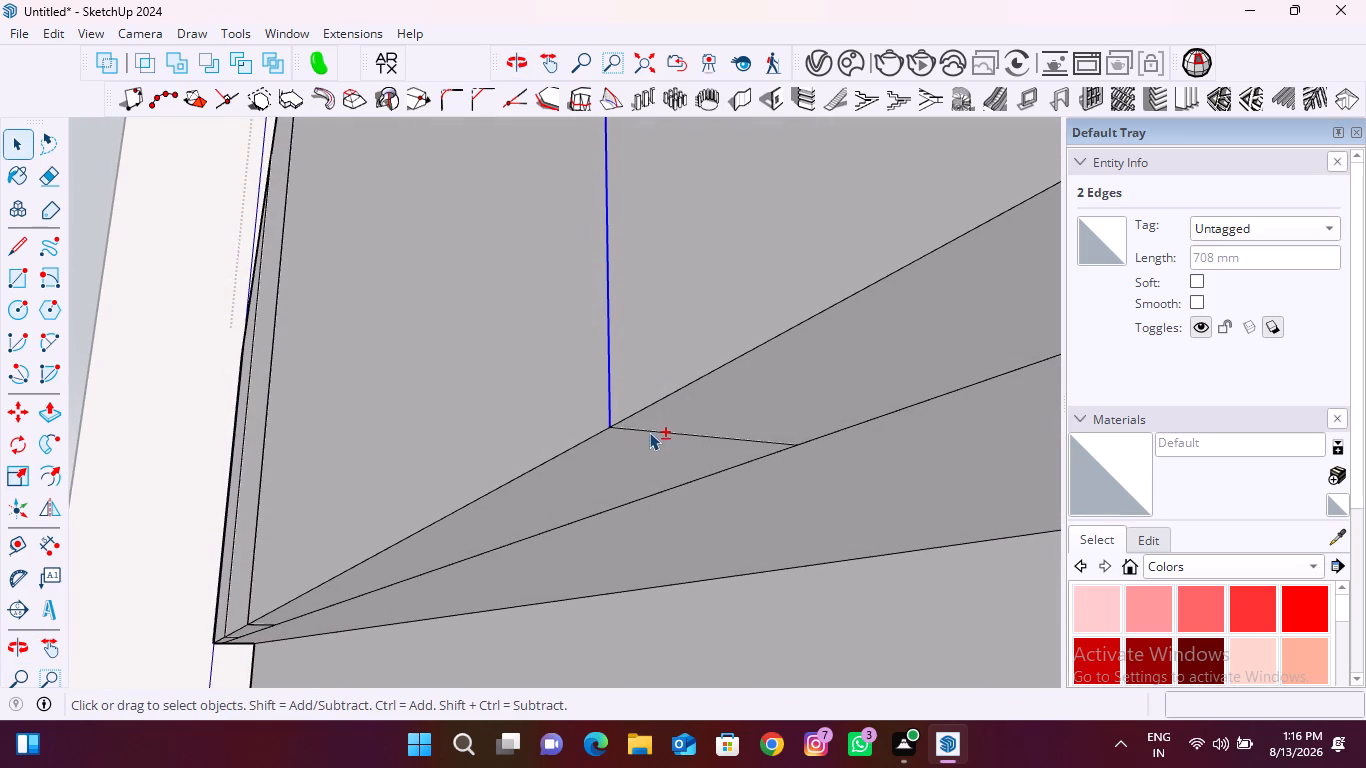
{"action": "key", "text": "m"}
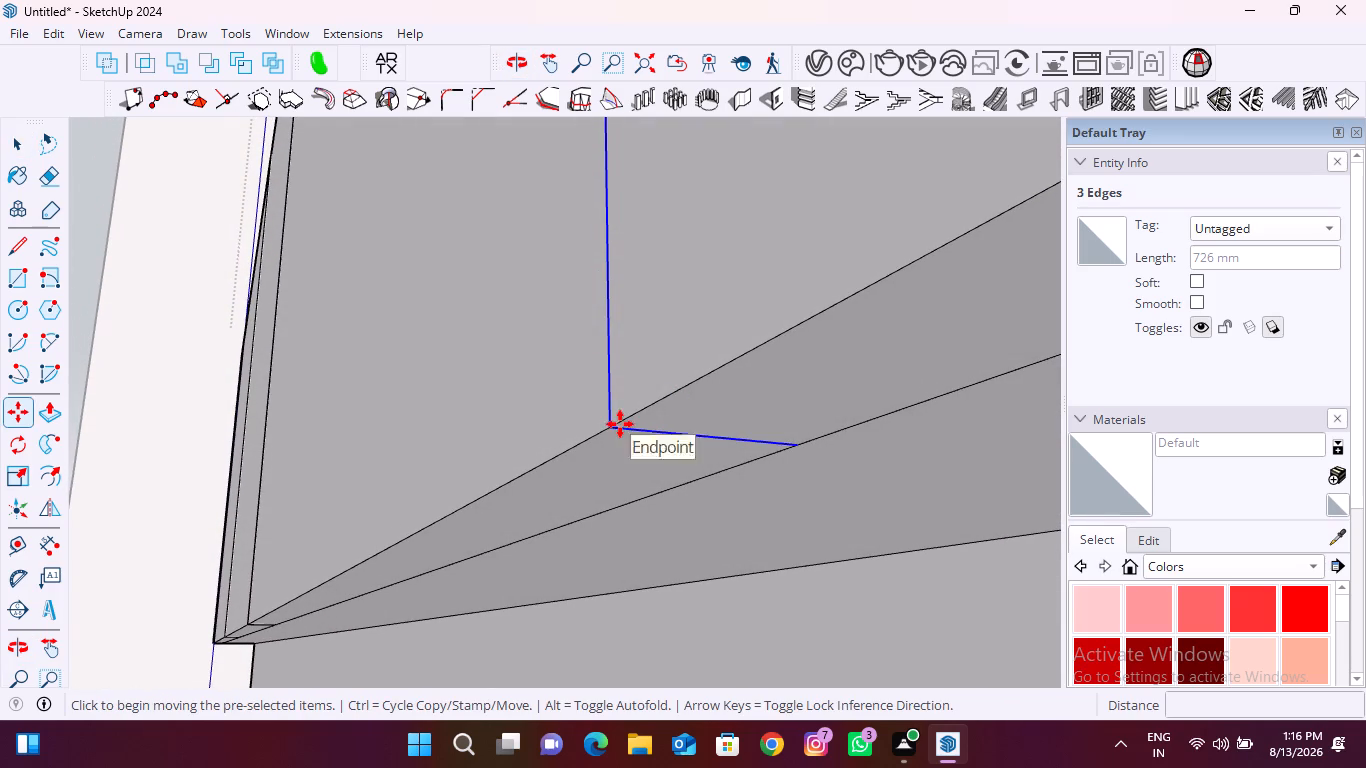
{"action": "left_click", "coordinate": [614, 424]}
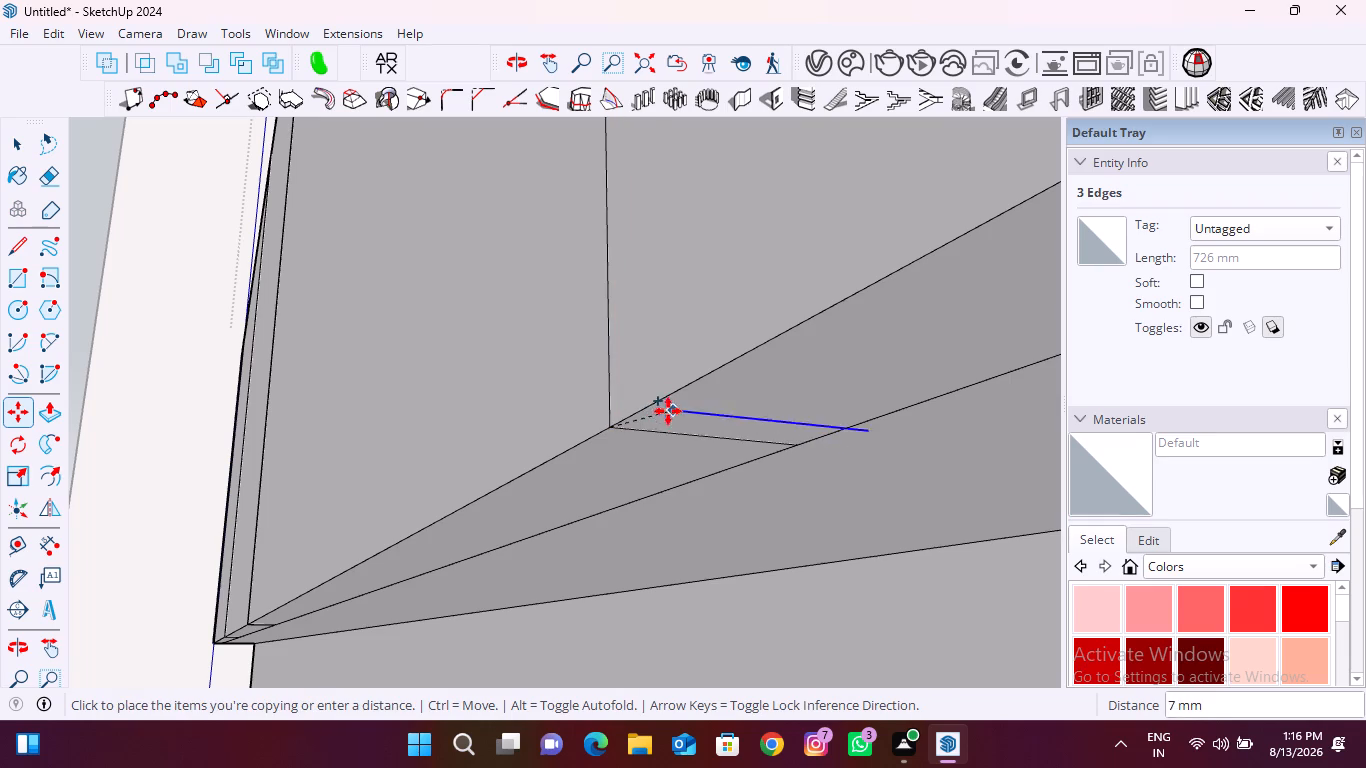
{"action": "type", "text": "3.5"}
{"action": "key", "text": "Return"}
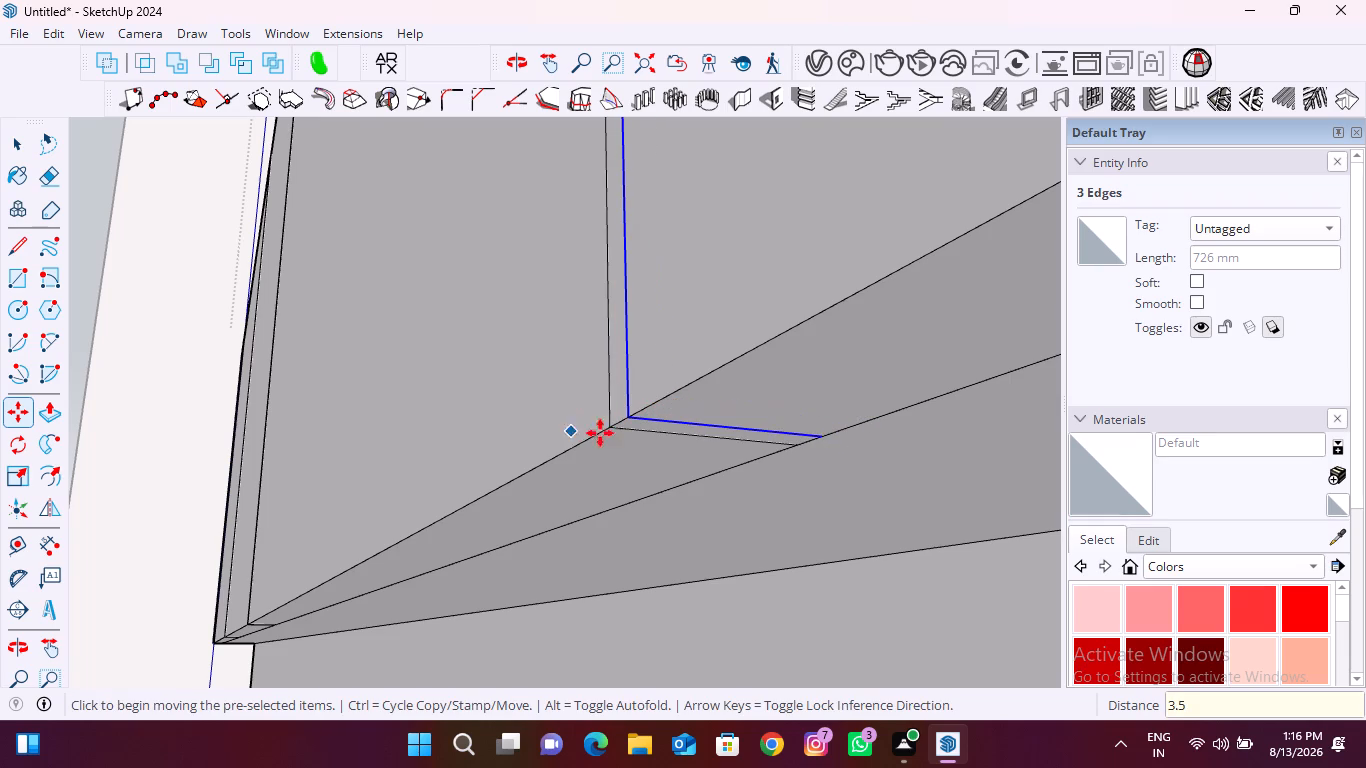
Copy the offset seam edges at the fourth joint 7 mm back toward the notched end.
{"action": "left_click", "coordinate": [633, 418]}
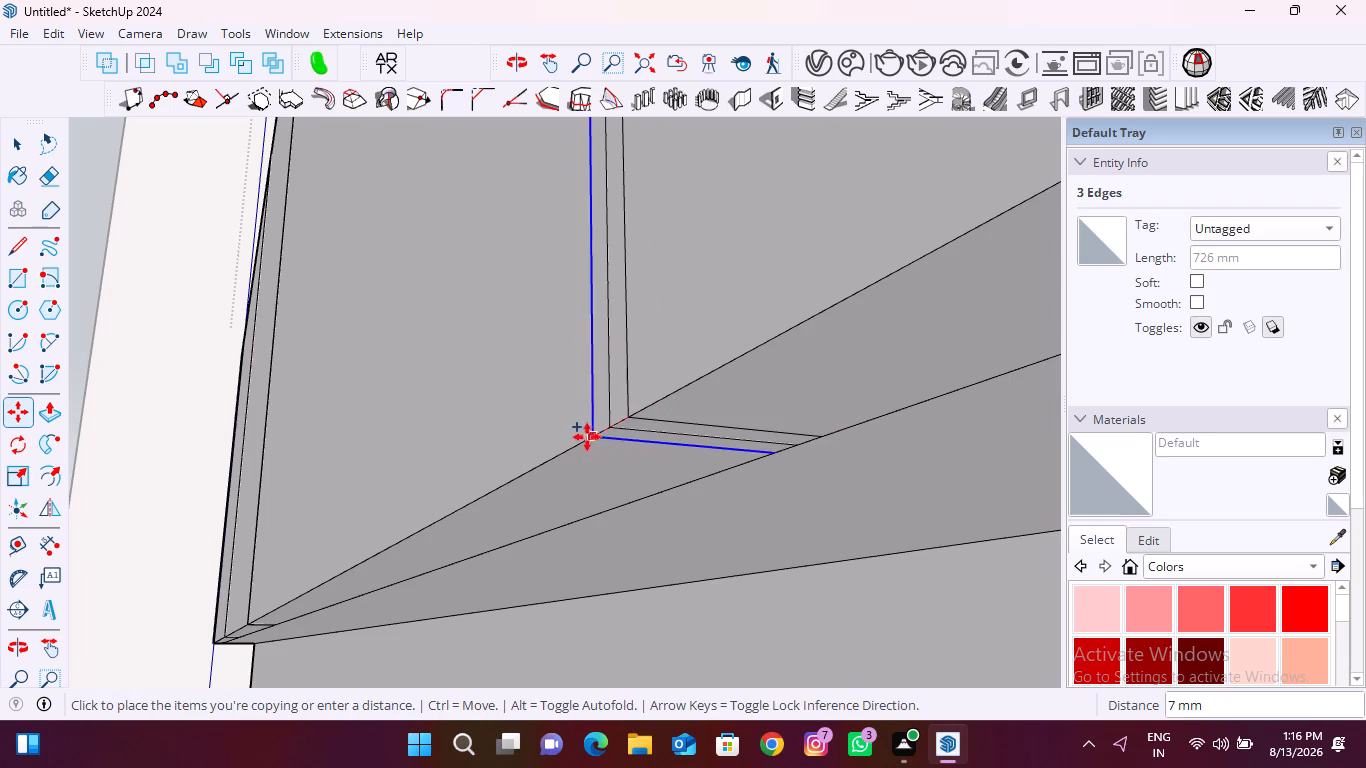
{"action": "key", "text": "7"}
{"action": "key", "text": "Return"}
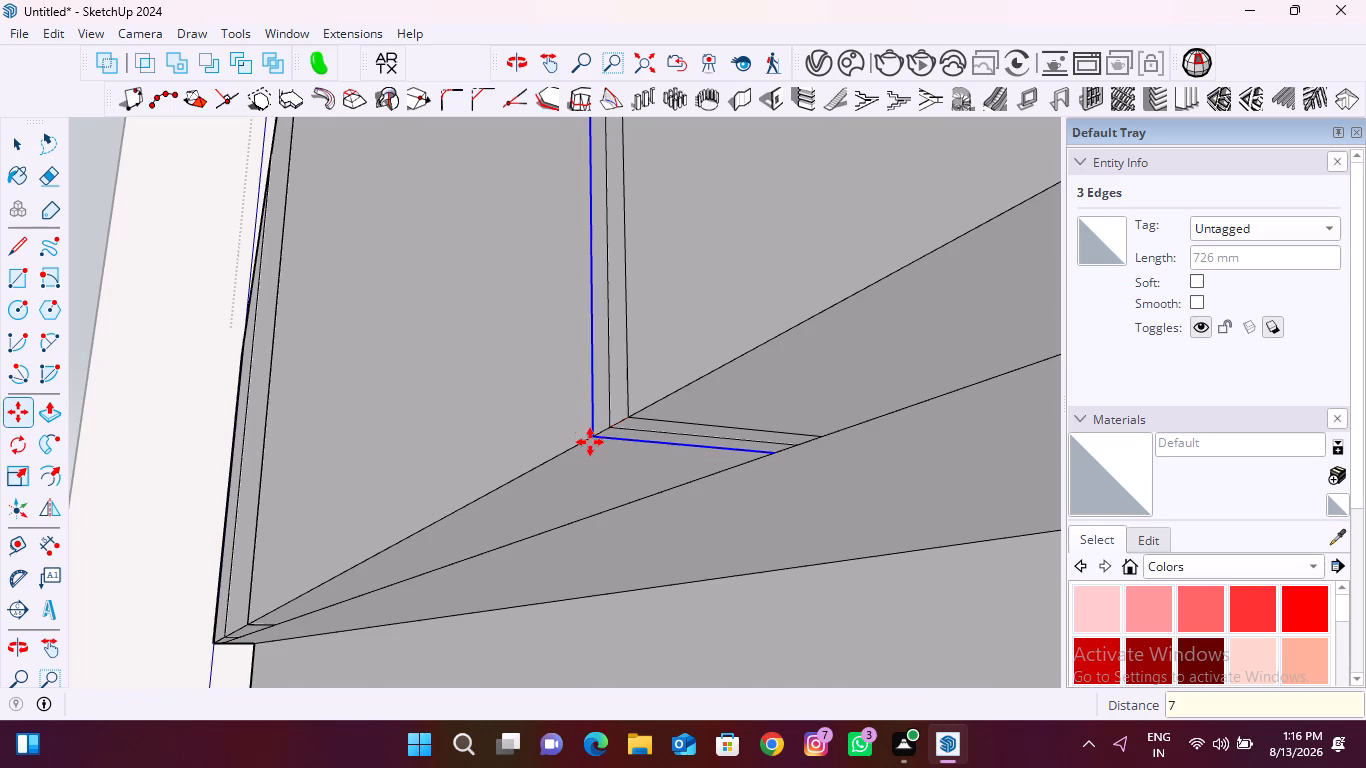
{"action": "key", "text": "space"}
Copy the fifth joint's three seam edges 3.5 mm toward the notched end, along with the still-selected offset edges at the fourth joint.
{"action": "scroll", "coordinate": [384, 448], "scroll_direction": "down", "scroll_amount": 9}
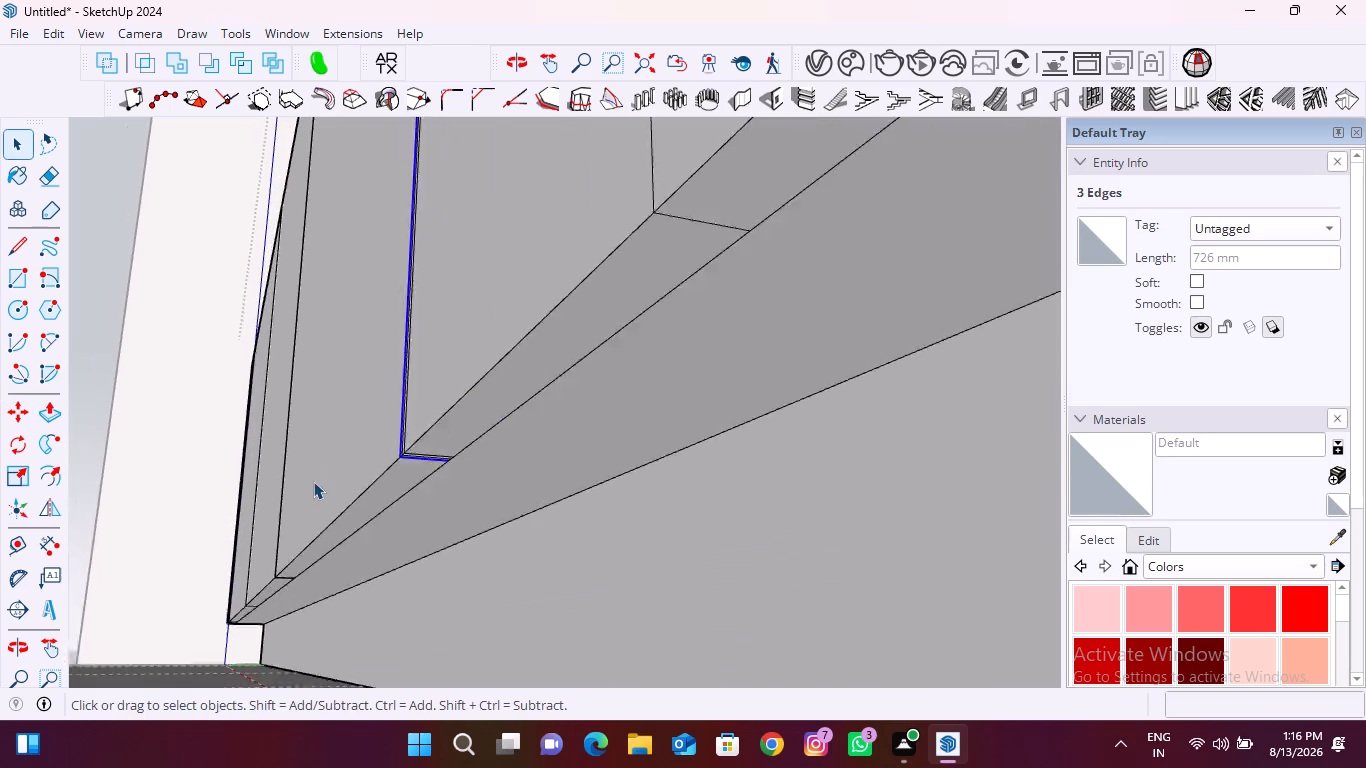
{"action": "scroll", "coordinate": [313, 481], "scroll_direction": "down", "scroll_amount": 7}
{"action": "left_click", "coordinate": [650, 52]}
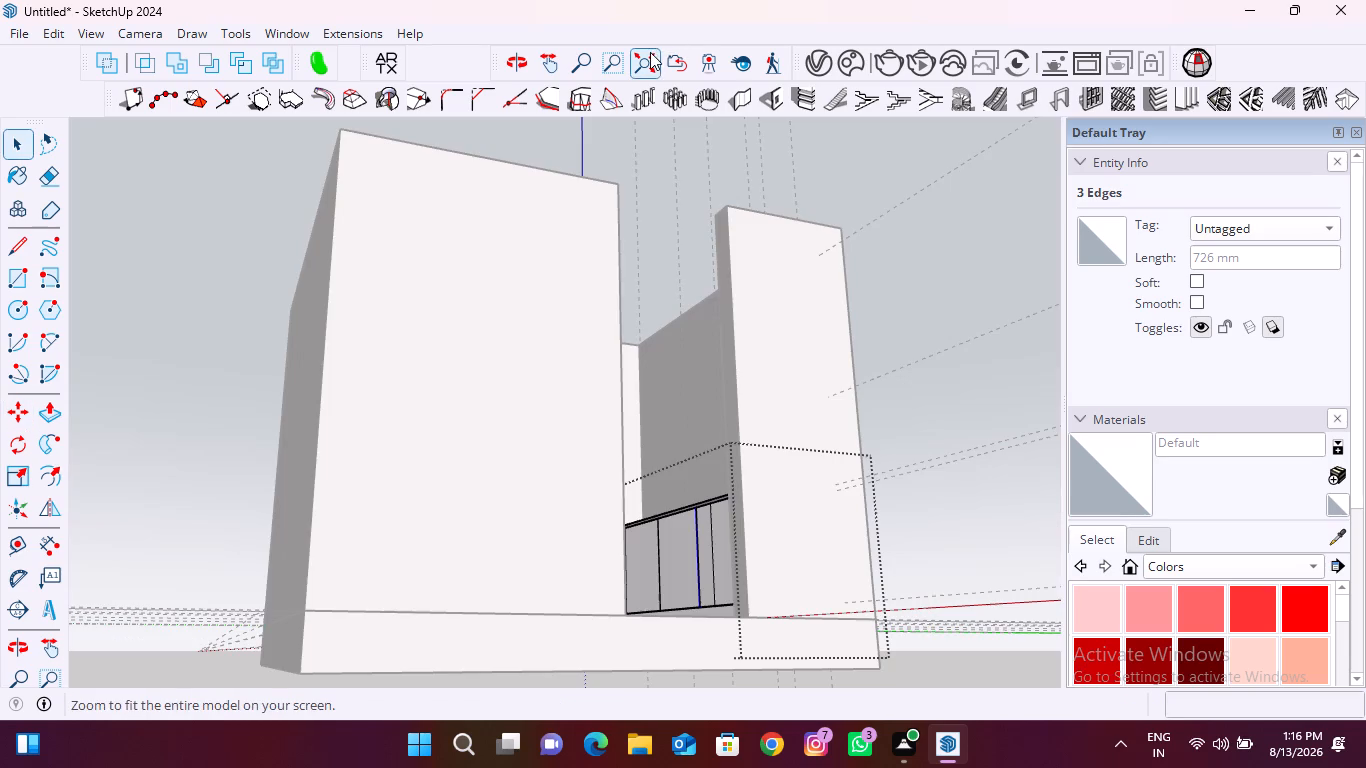
{"action": "scroll", "coordinate": [695, 604], "scroll_direction": "up", "scroll_amount": 15}
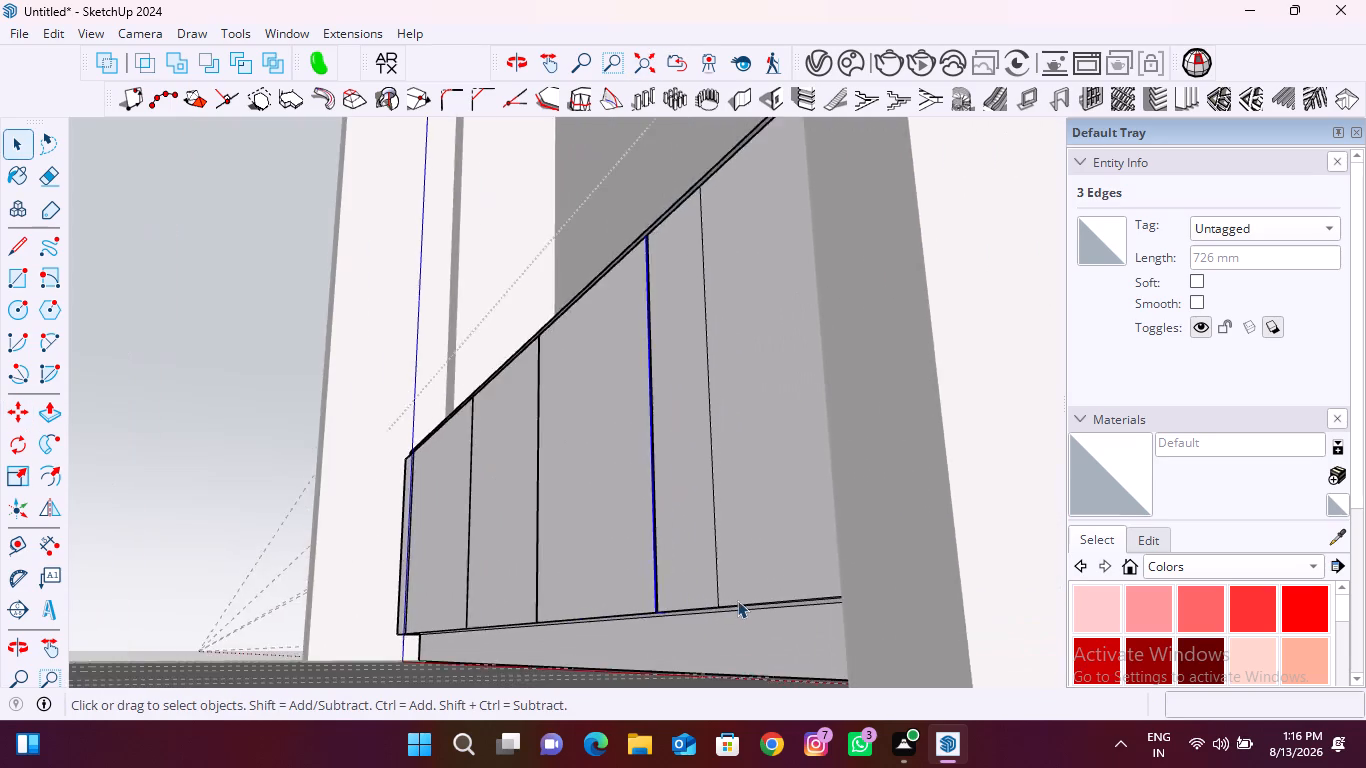
{"action": "scroll", "coordinate": [737, 600], "scroll_direction": "up", "scroll_amount": 18}
{"action": "middle_click_drag", "start_coordinate": [691, 604], "coordinate": [654, 536]}
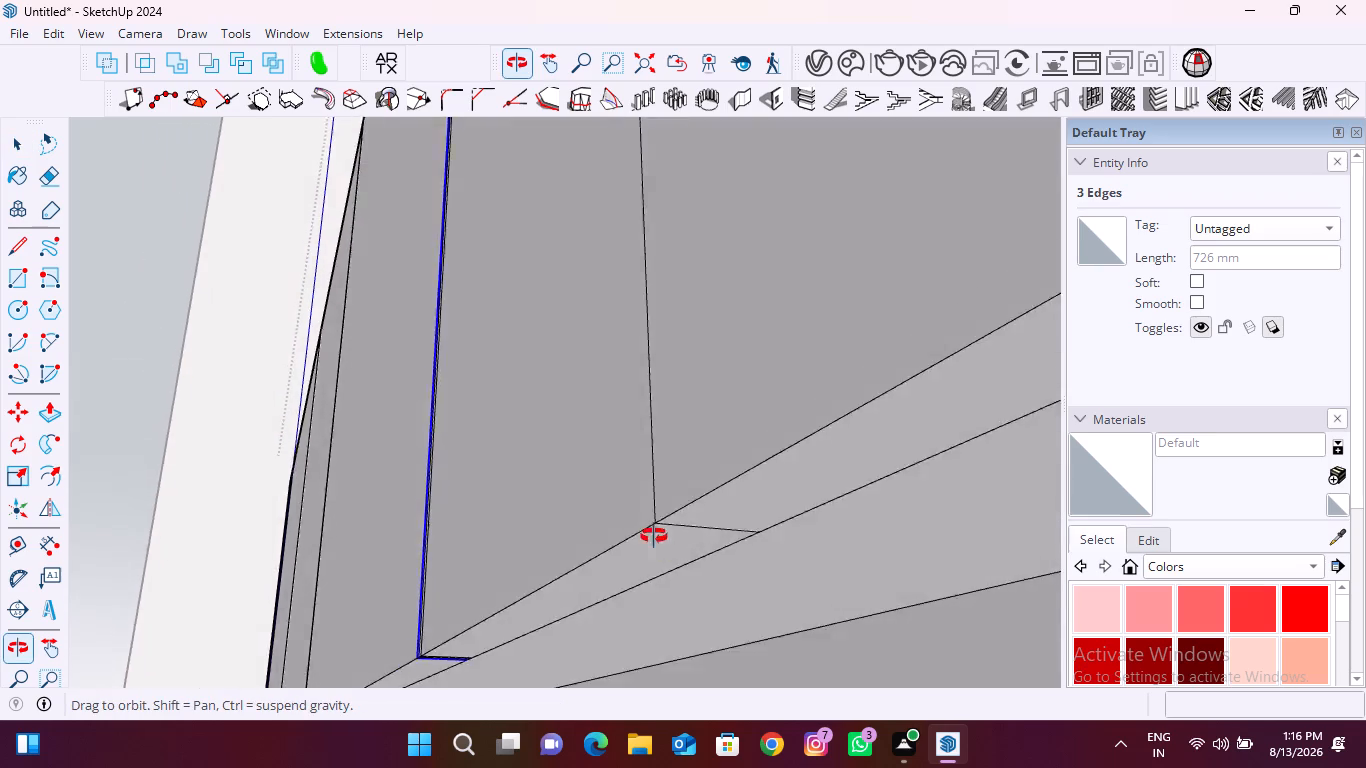
{"action": "middle_click_drag", "start_coordinate": [654, 536], "coordinate": [651, 532]}
{"action": "key", "text": "space"}
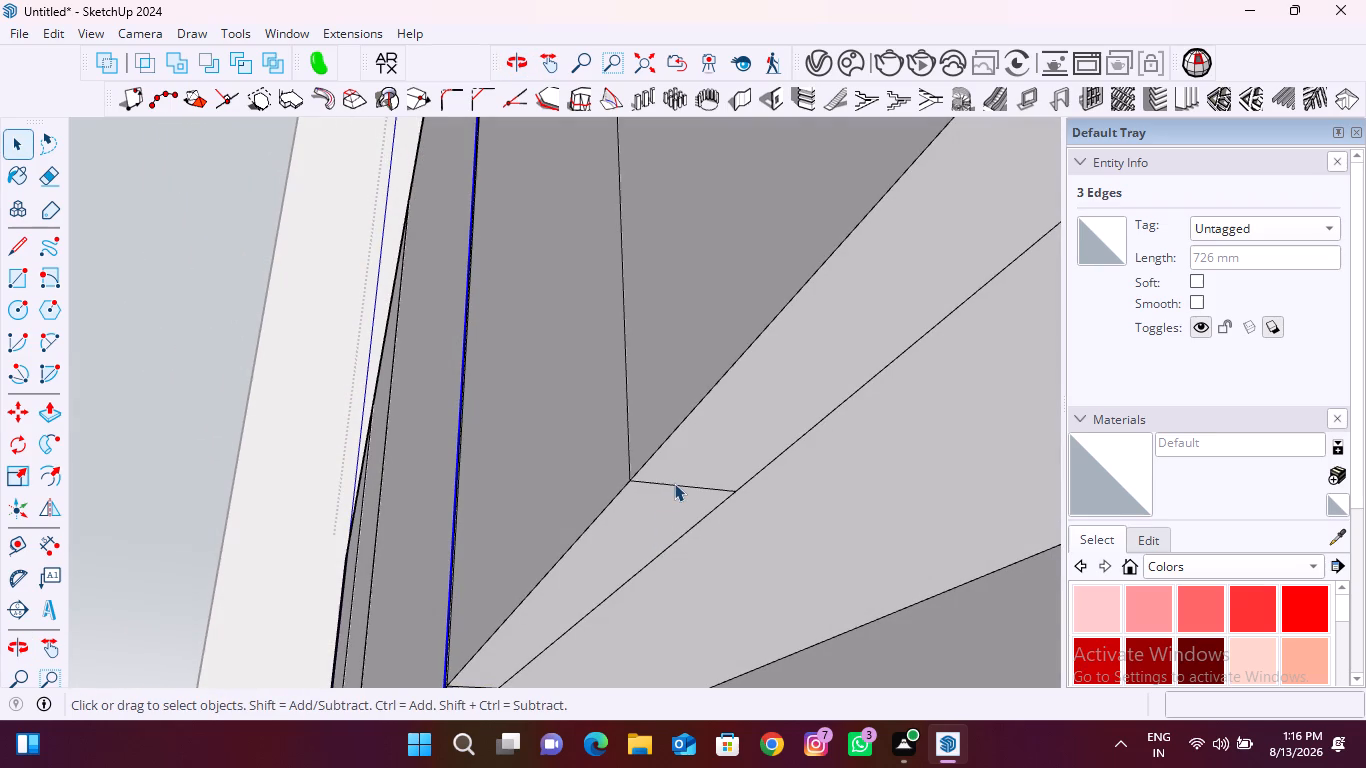
{"action": "left_click", "coordinate": [671, 483], "text": "shift"}
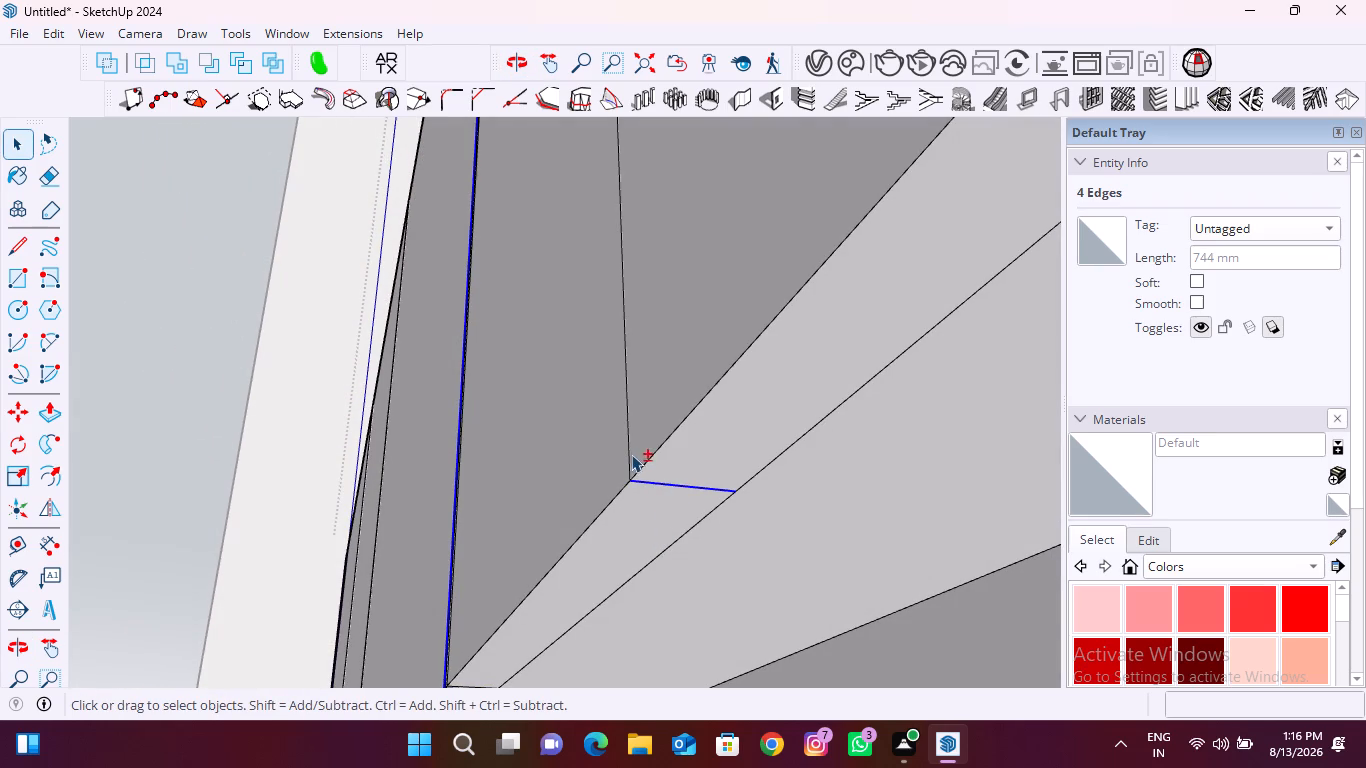
{"action": "left_click", "coordinate": [631, 450], "text": "shift"}
{"action": "scroll", "coordinate": [607, 458], "scroll_direction": "down", "scroll_amount": 13}
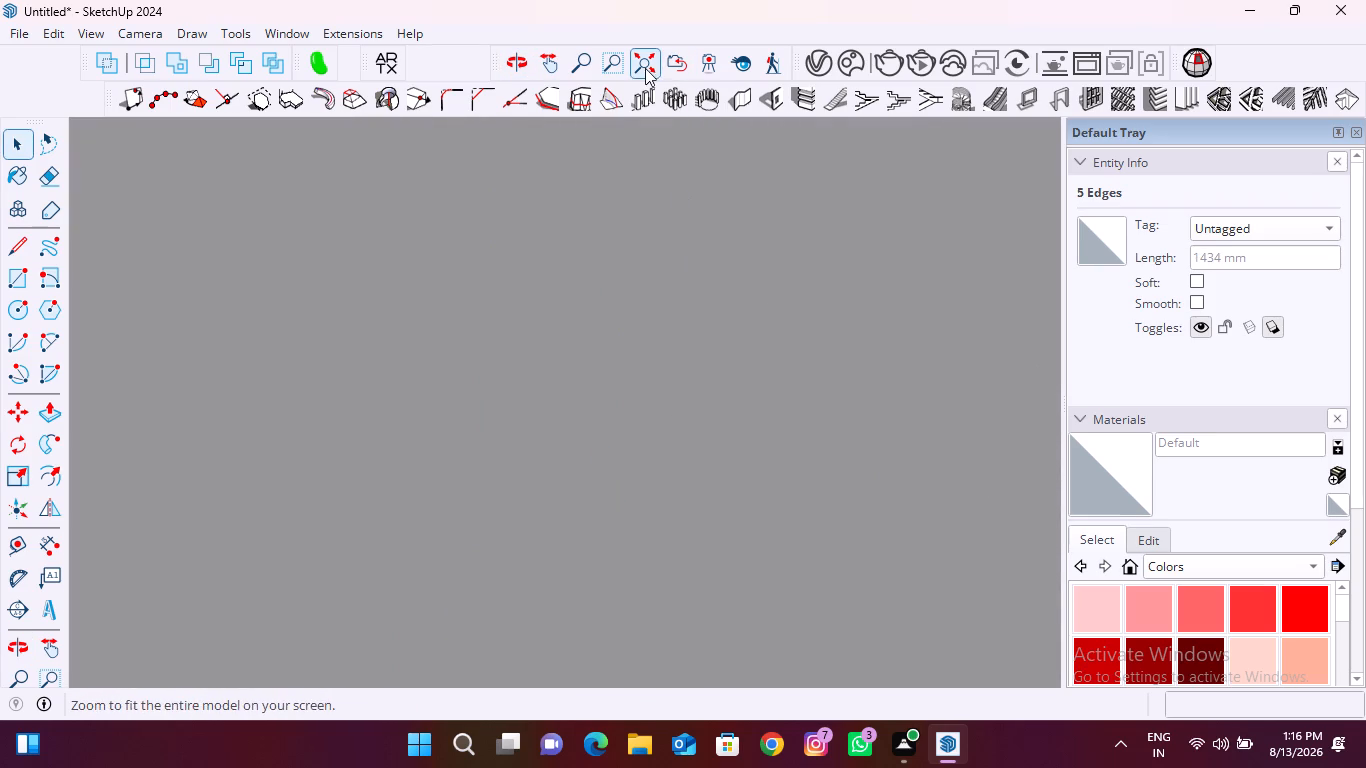
{"action": "left_click", "coordinate": [644, 68]}
{"action": "middle_click_drag", "start_coordinate": [644, 235], "coordinate": [718, 515]}
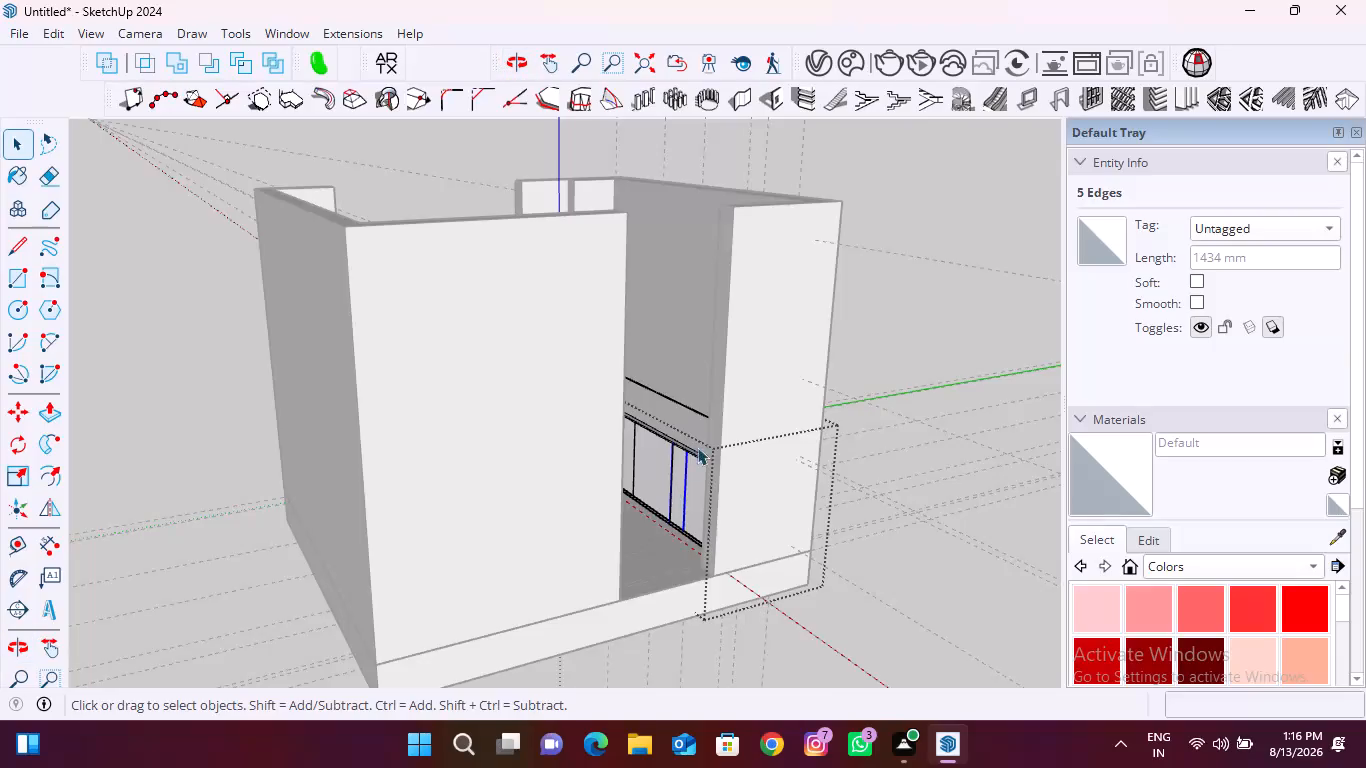
{"action": "scroll", "coordinate": [694, 445], "scroll_direction": "up", "scroll_amount": 20}
{"action": "scroll", "coordinate": [694, 445], "scroll_direction": "up", "scroll_amount": 13}
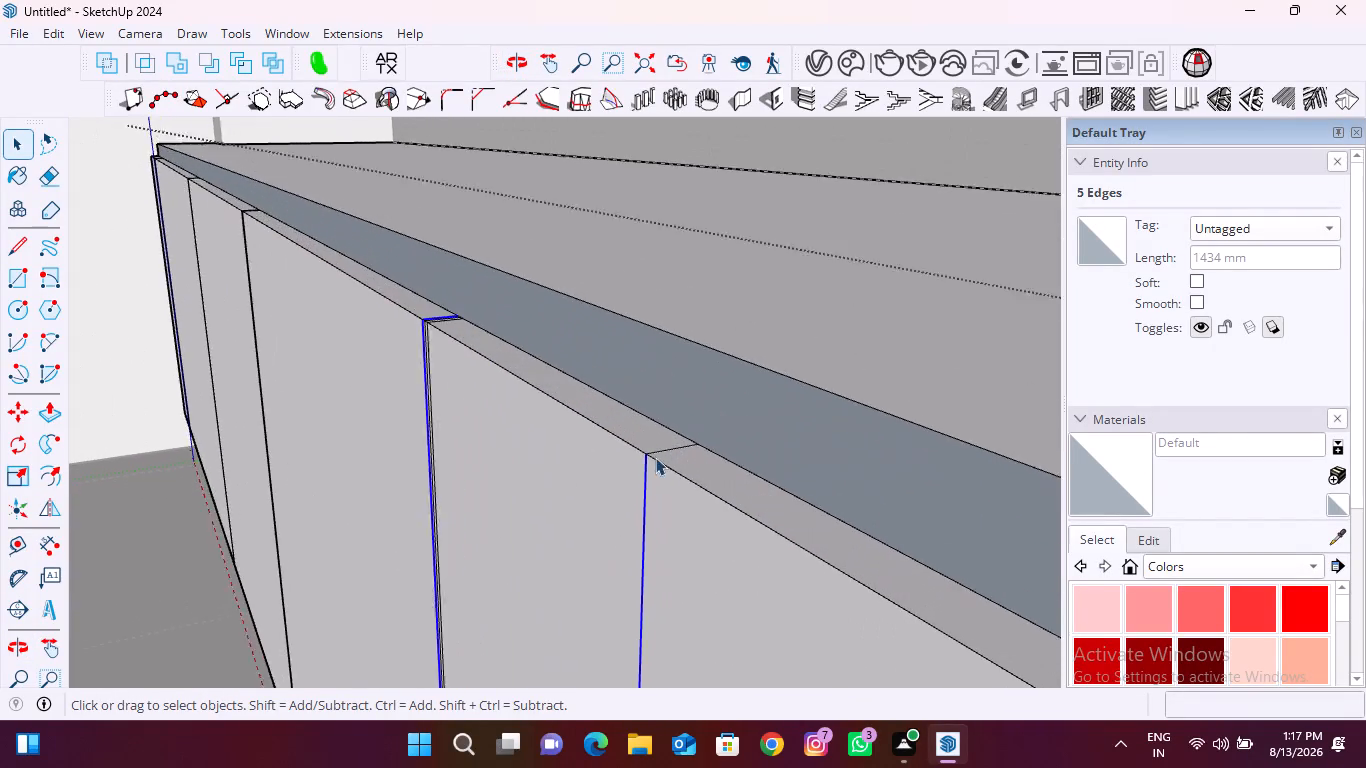
{"action": "scroll", "coordinate": [655, 457], "scroll_direction": "up", "scroll_amount": 9}
{"action": "middle_click_drag", "start_coordinate": [659, 443], "coordinate": [663, 512]}
{"action": "scroll", "coordinate": [647, 448], "scroll_direction": "up", "scroll_amount": 6}
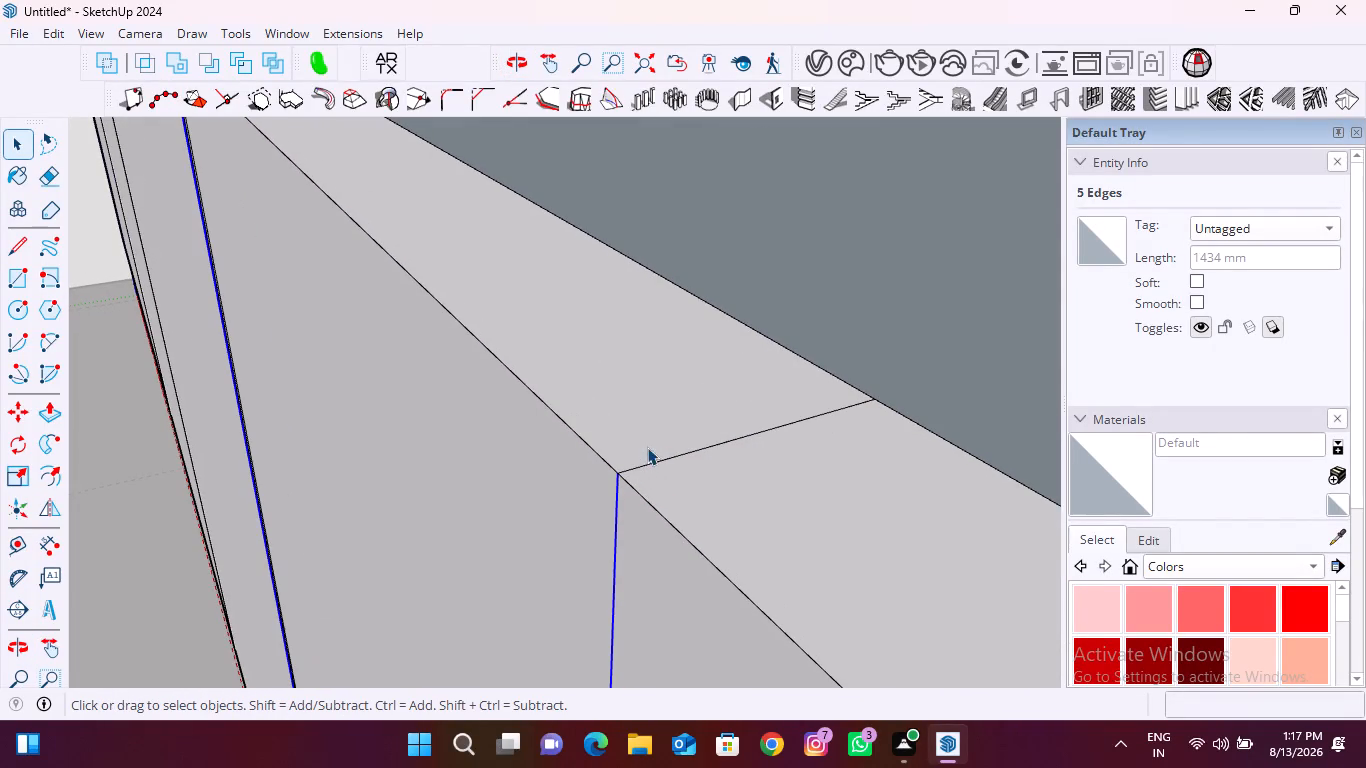
{"action": "left_click", "coordinate": [658, 460], "text": "shift"}
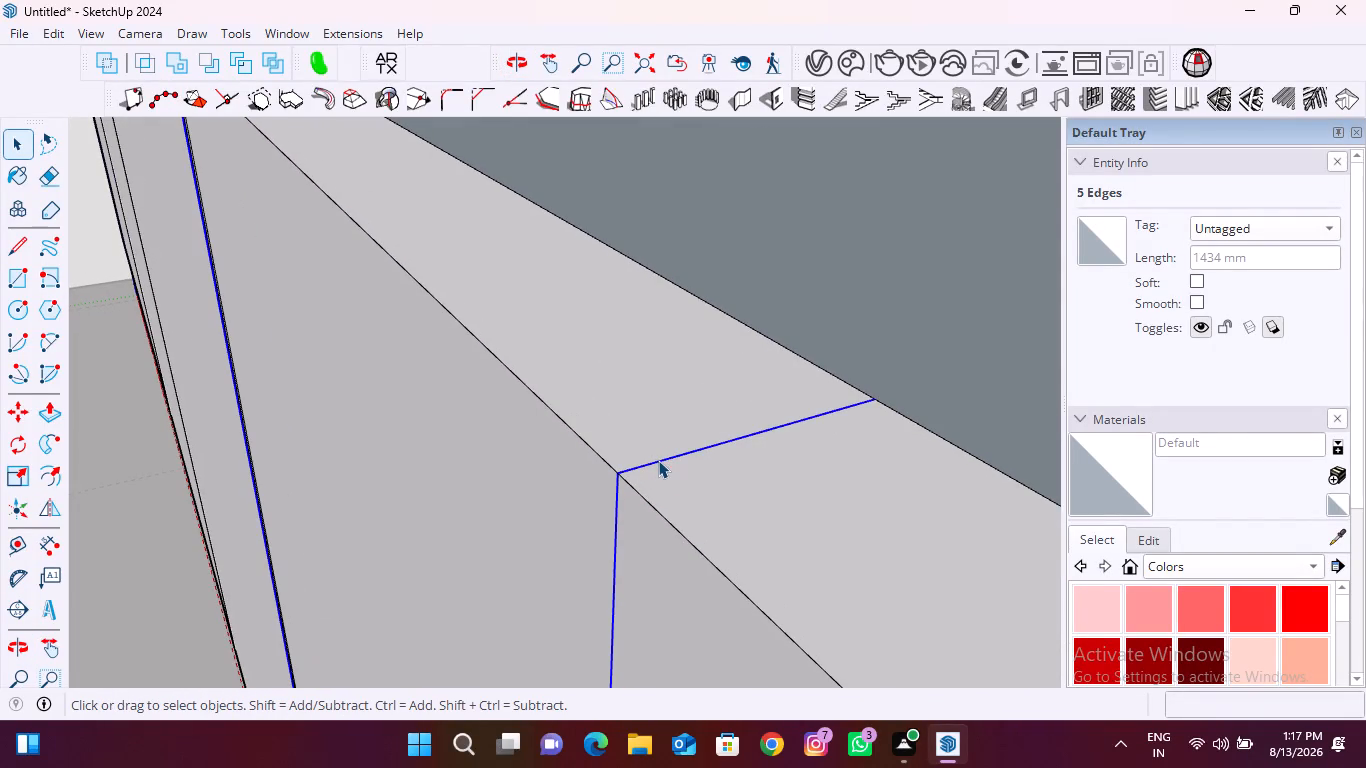
{"action": "key", "text": "m"}
{"action": "left_click", "coordinate": [623, 475]}
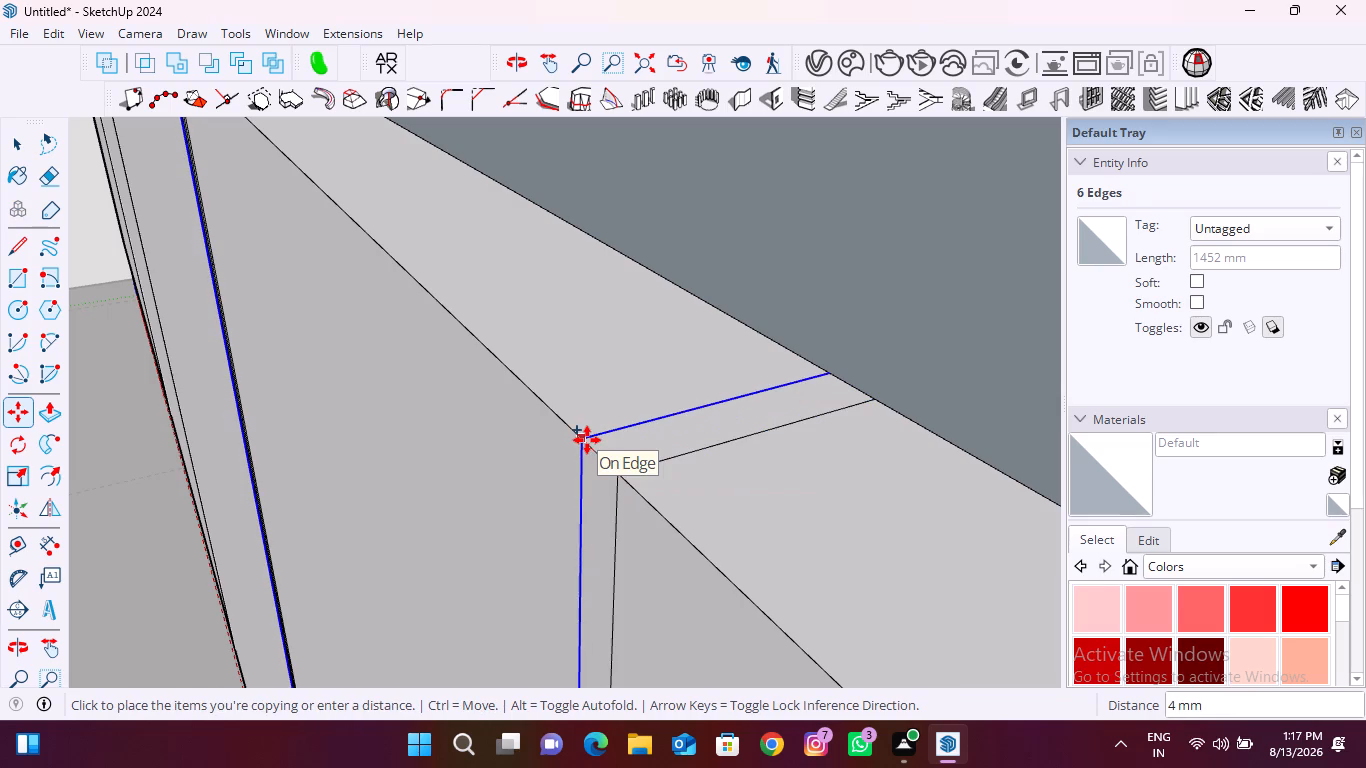
{"action": "type", "text": "3.5"}
{"action": "key", "text": "Return"}
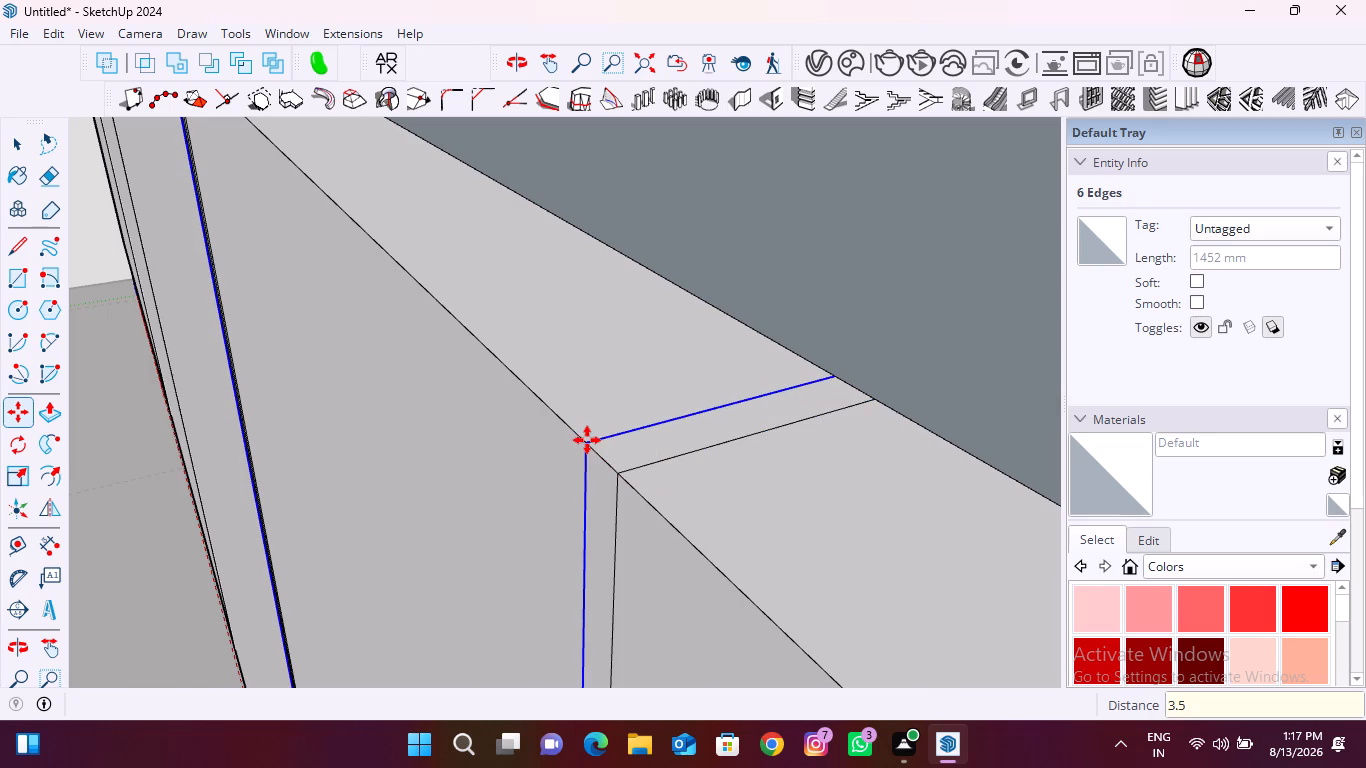
Copy the selected offset edges at the fourth and fifth joints 7 mm away from the notched end.
{"action": "left_click", "coordinate": [587, 444]}
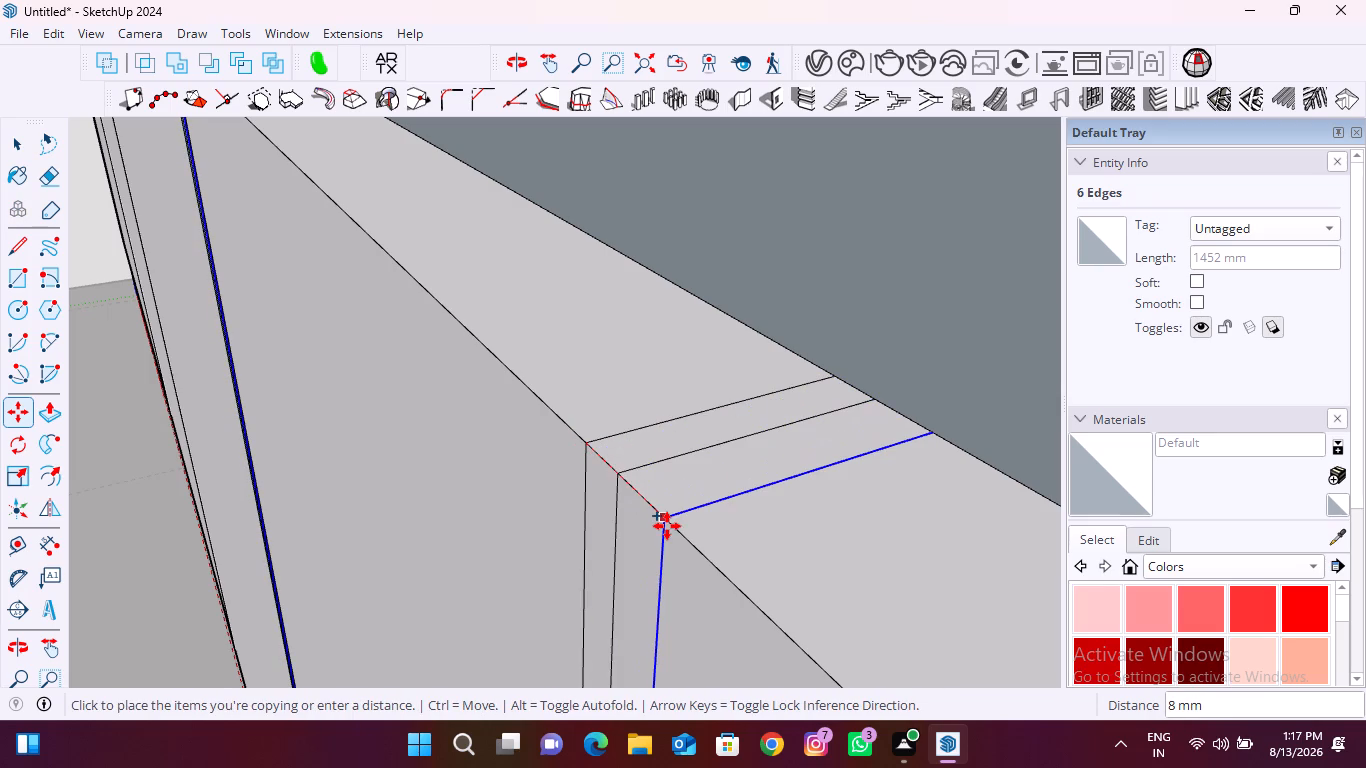
{"action": "key", "text": "7"}
{"action": "key", "text": "Return"}
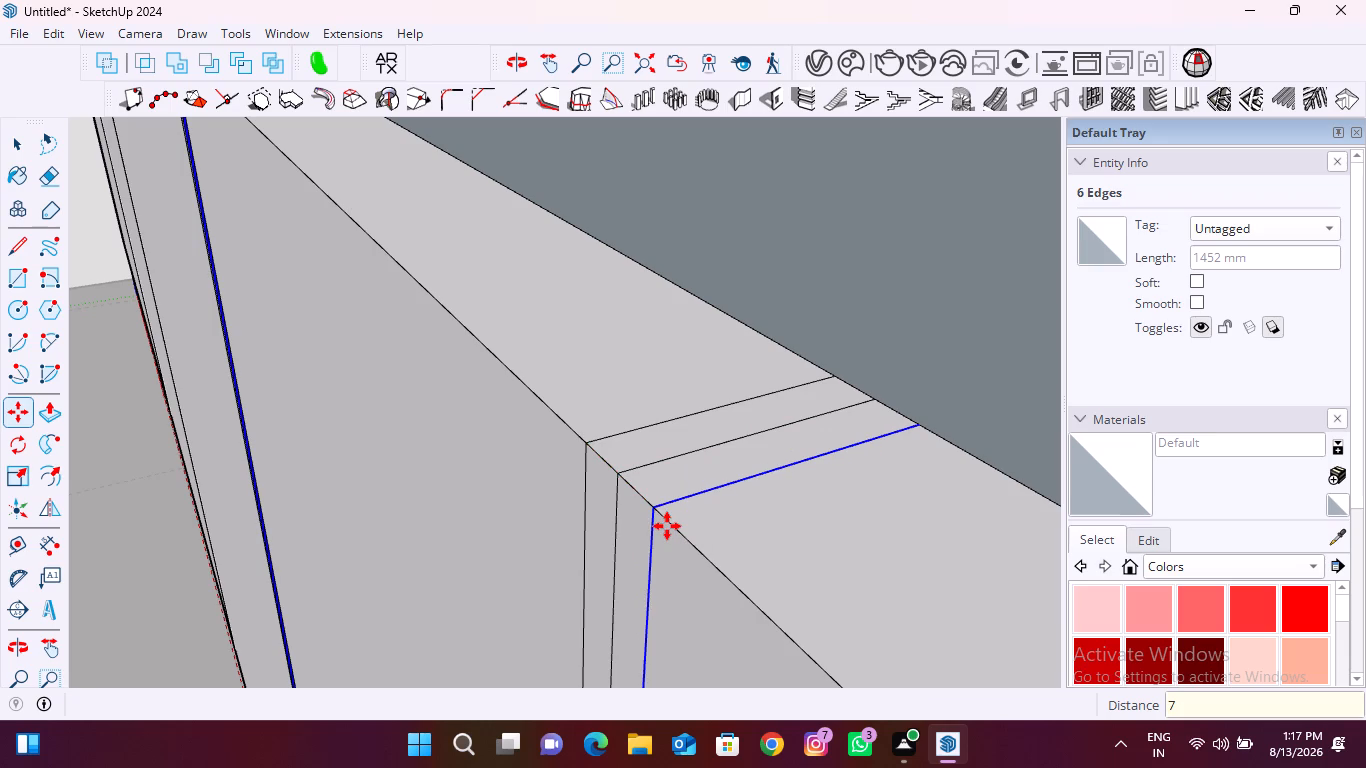
{"action": "key", "text": "space"}
Copy the sixth joint's top-ledge, front vertical and underside seam edges together 3.5 mm toward the notched end.
{"action": "scroll", "coordinate": [466, 433], "scroll_direction": "down", "scroll_amount": 4}
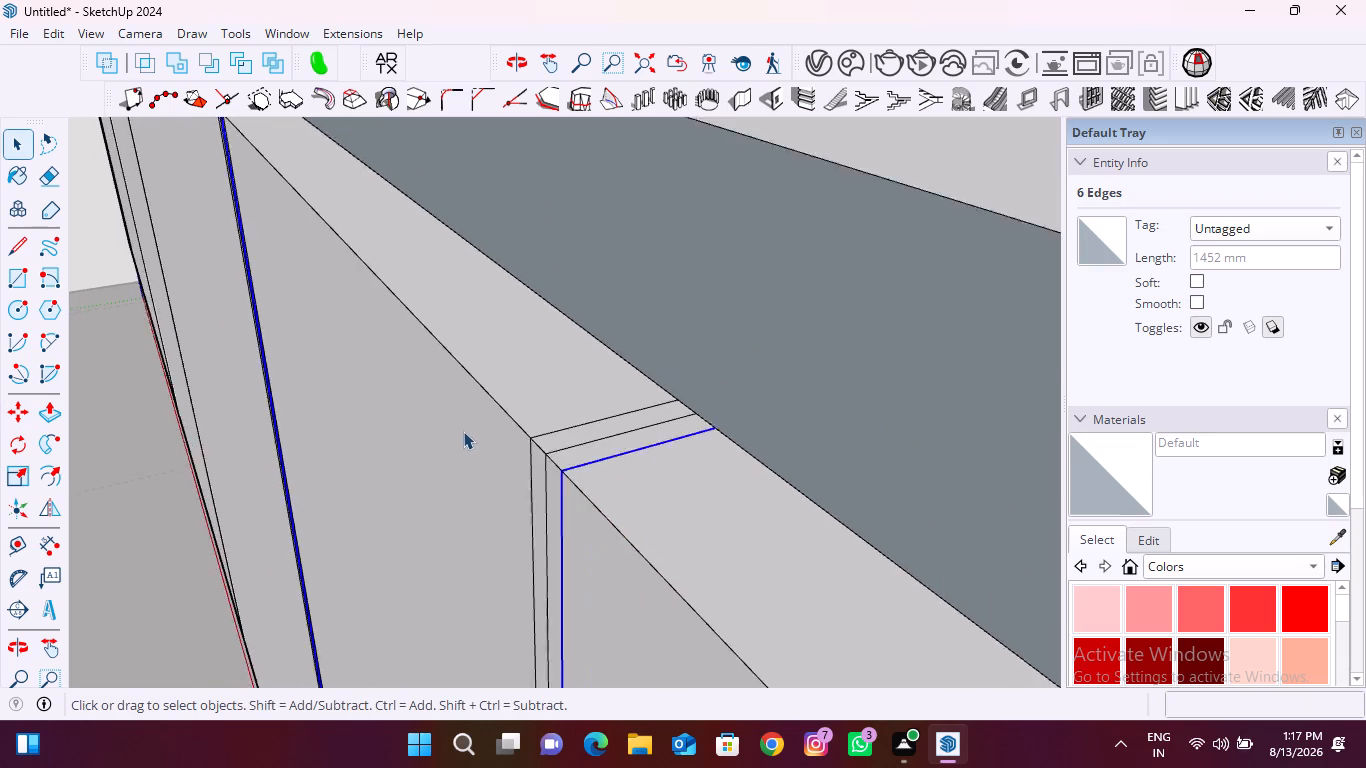
{"action": "scroll", "coordinate": [463, 431], "scroll_direction": "down", "scroll_amount": 20}
{"action": "scroll", "coordinate": [463, 431], "scroll_direction": "down", "scroll_amount": 12}
{"action": "middle_click_drag", "start_coordinate": [466, 535], "coordinate": [636, 494]}
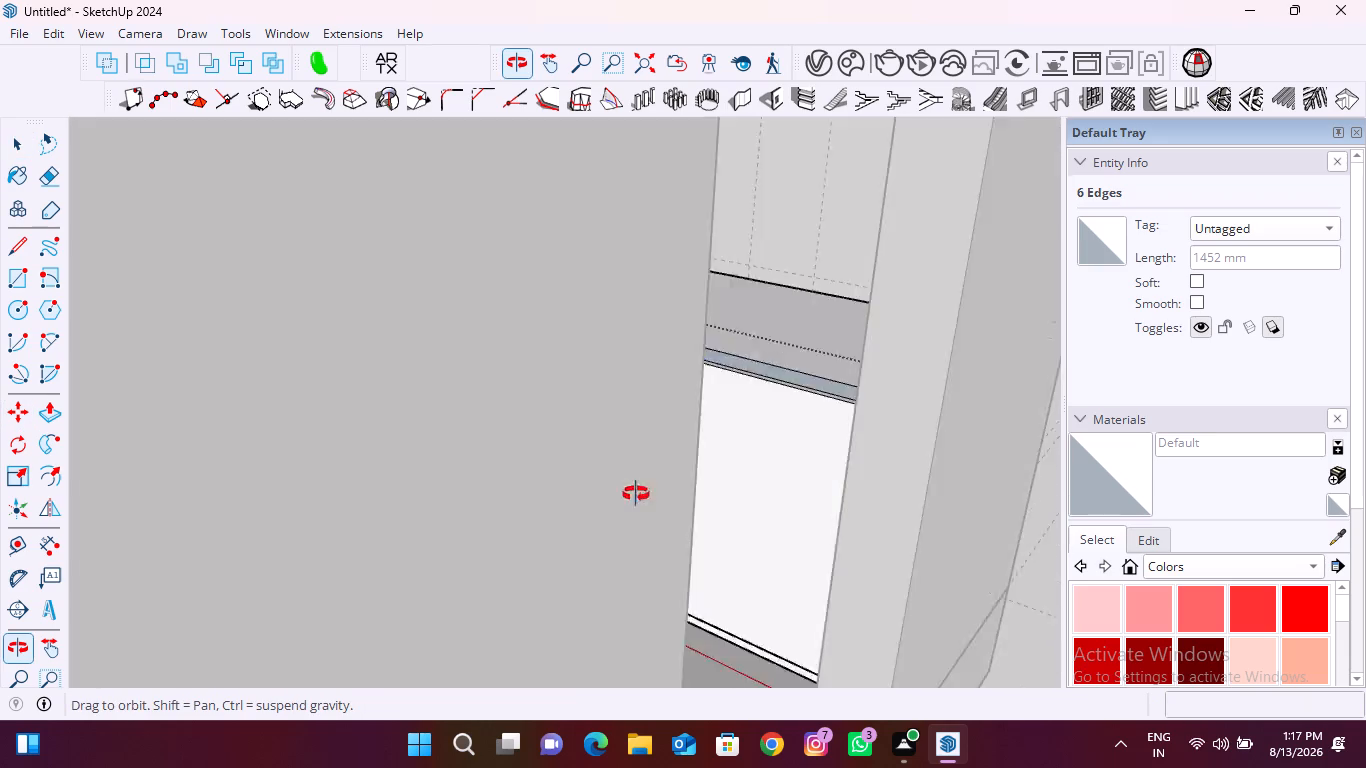
{"action": "middle_click_drag", "start_coordinate": [636, 494], "coordinate": [849, 500]}
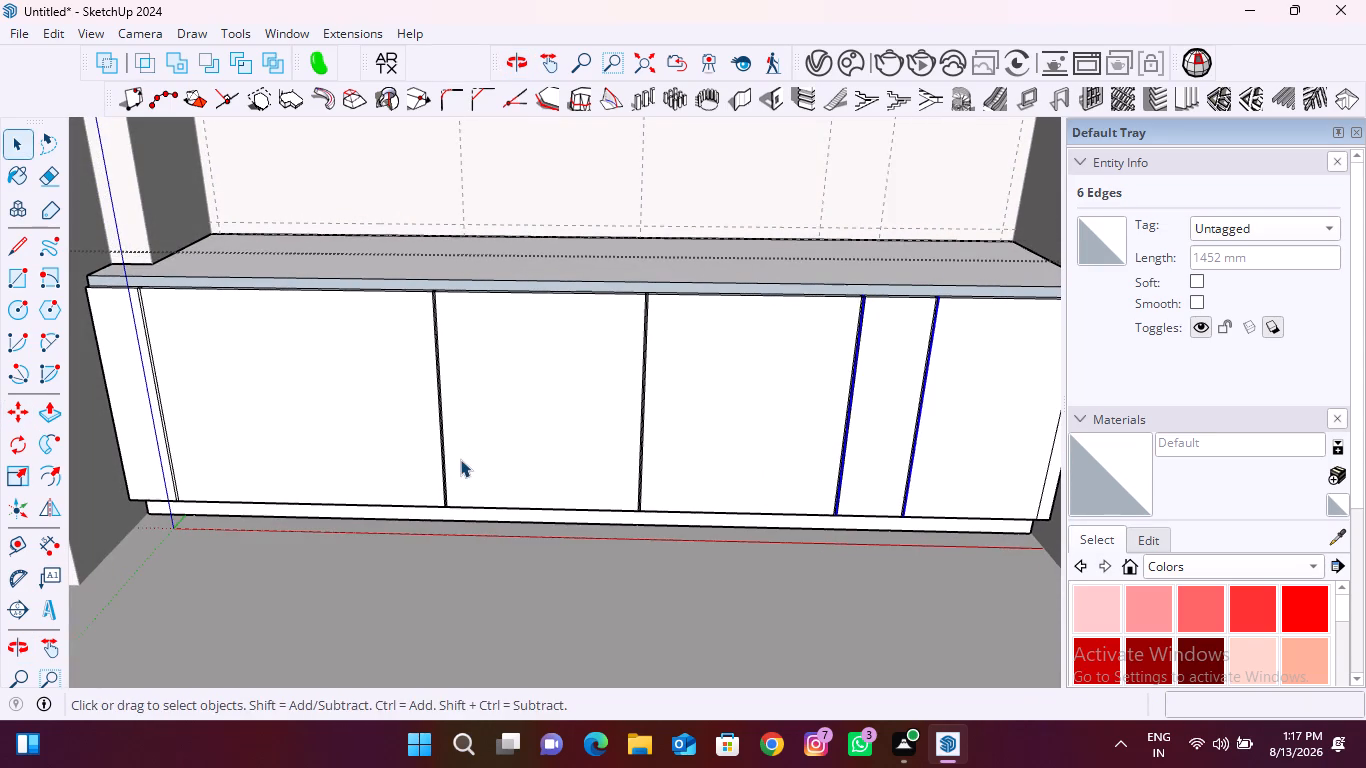
{"action": "middle_click_drag", "start_coordinate": [460, 459], "coordinate": [681, 491]}
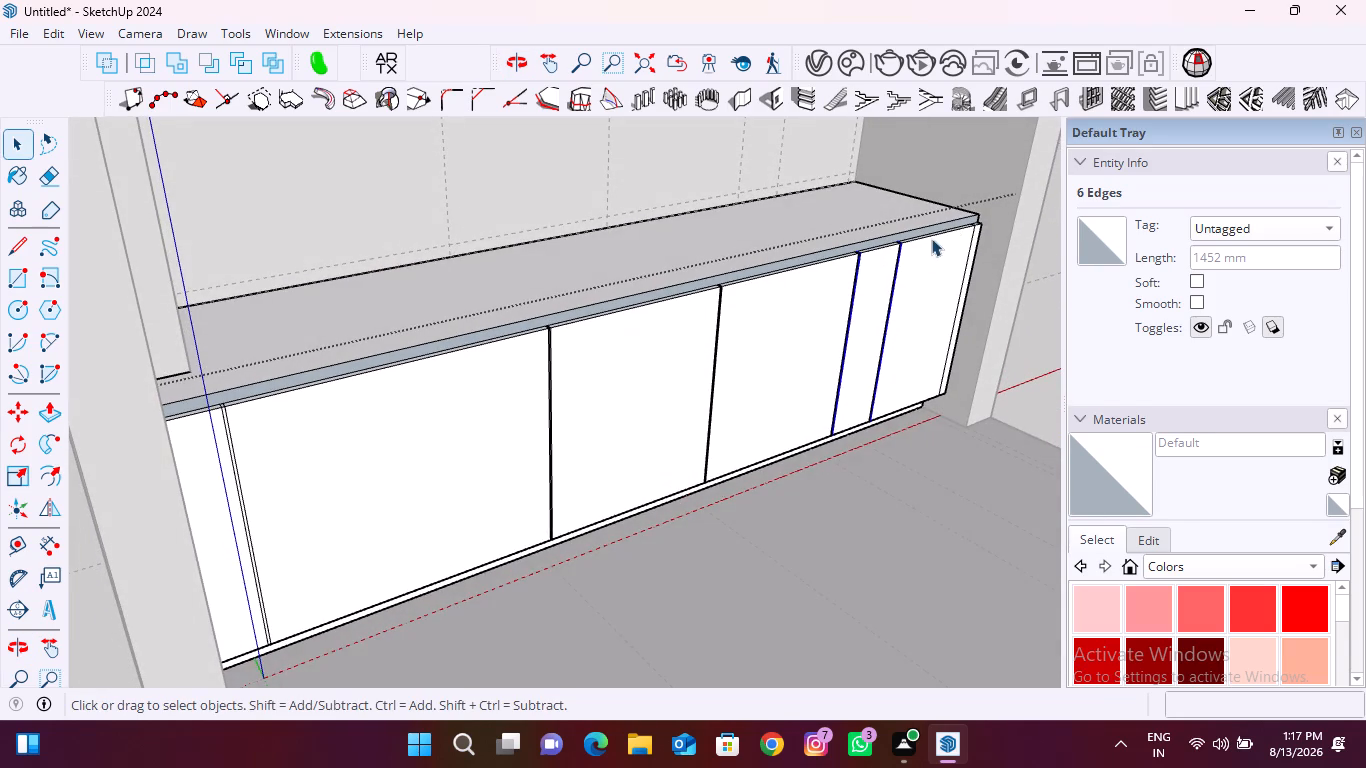
{"action": "scroll", "coordinate": [968, 221], "scroll_direction": "up", "scroll_amount": 20}
{"action": "scroll", "coordinate": [968, 221], "scroll_direction": "up", "scroll_amount": 12}
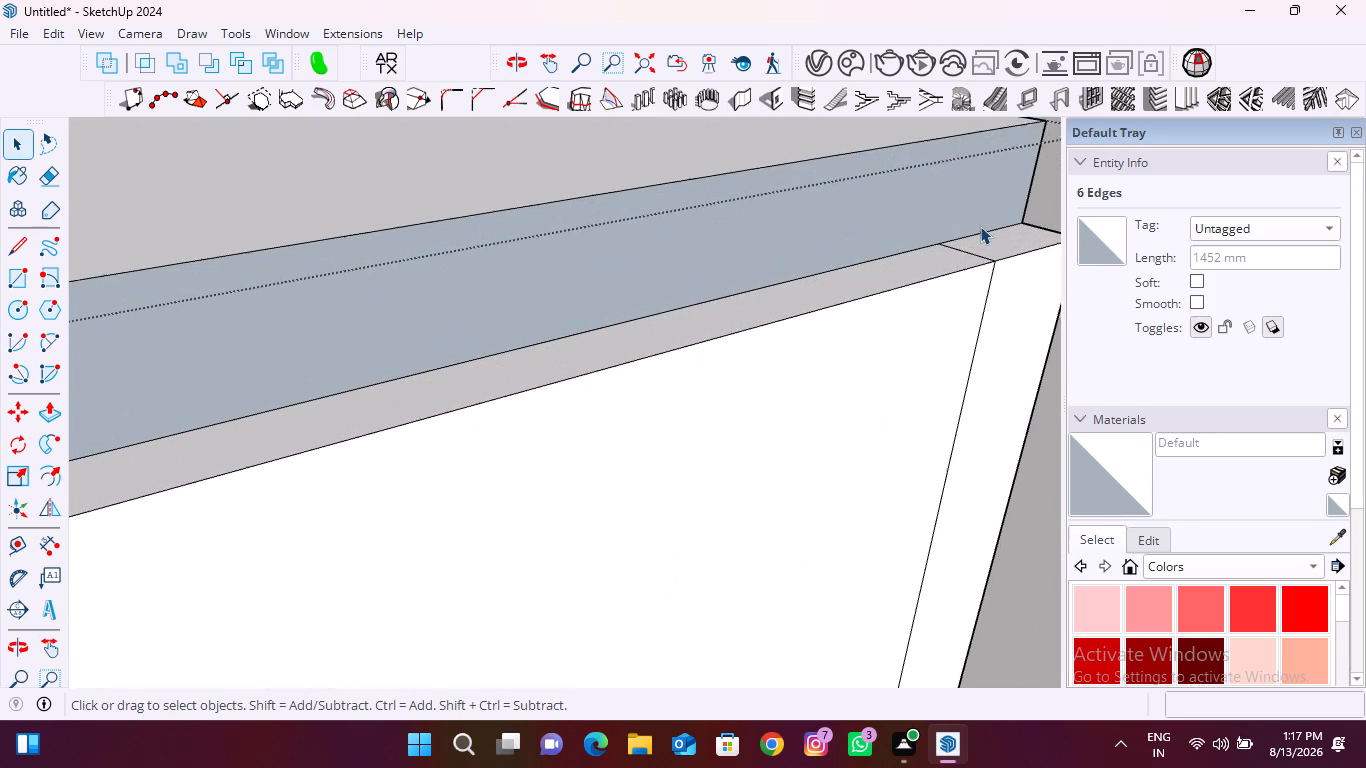
{"action": "left_click", "coordinate": [975, 255]}
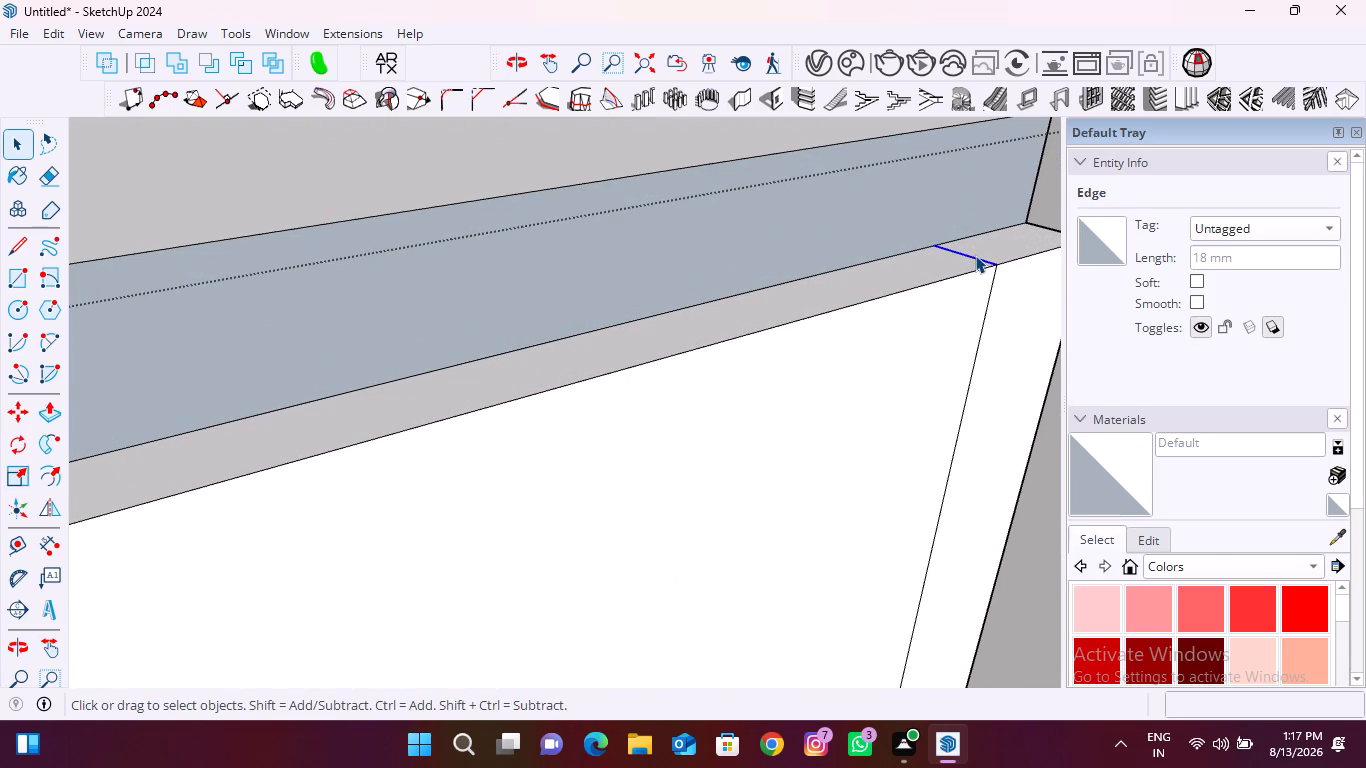
{"action": "left_click", "coordinate": [985, 314], "text": "shift"}
{"action": "scroll", "coordinate": [948, 226], "scroll_direction": "down", "scroll_amount": 15}
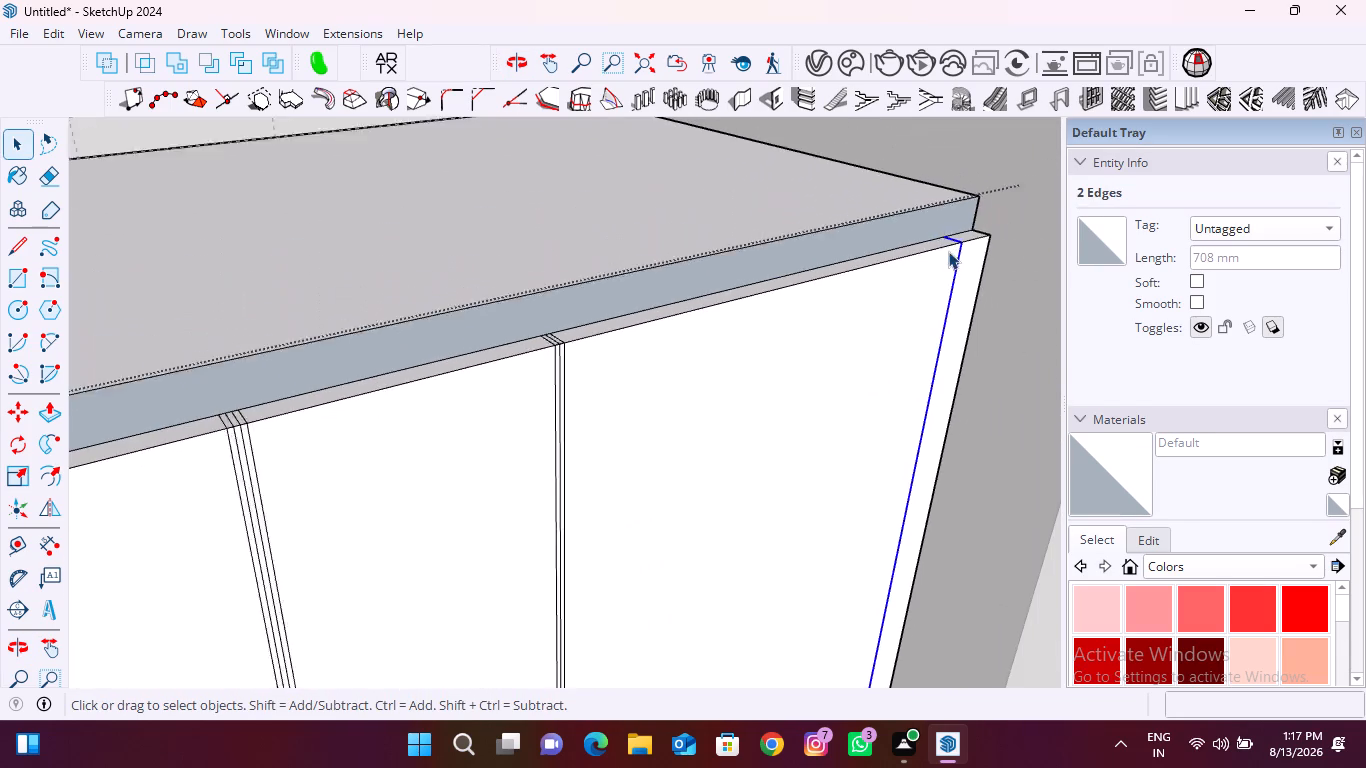
{"action": "scroll", "coordinate": [948, 251], "scroll_direction": "down", "scroll_amount": 9}
{"action": "scroll", "coordinate": [899, 551], "scroll_direction": "up", "scroll_amount": 17}
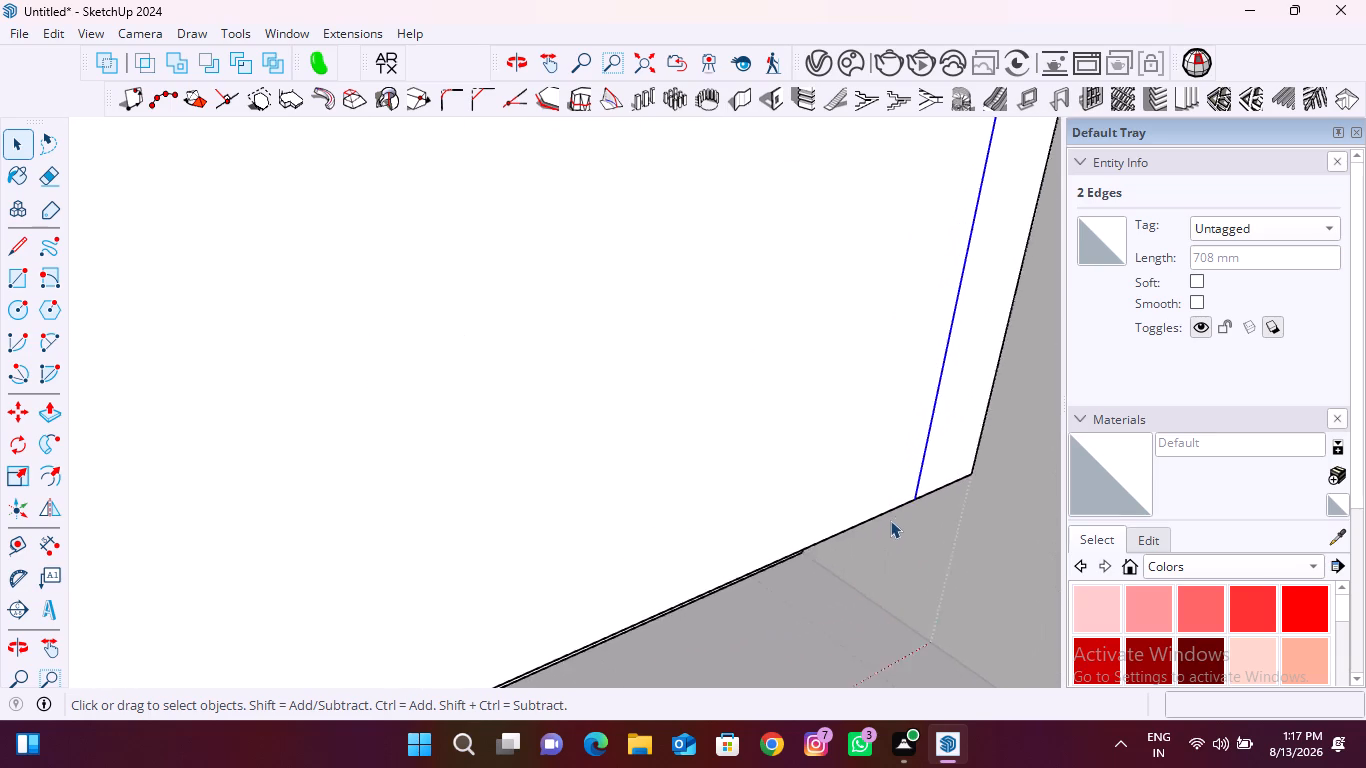
{"action": "scroll", "coordinate": [890, 520], "scroll_direction": "up", "scroll_amount": 13}
{"action": "middle_click_drag", "start_coordinate": [909, 521], "coordinate": [855, 299]}
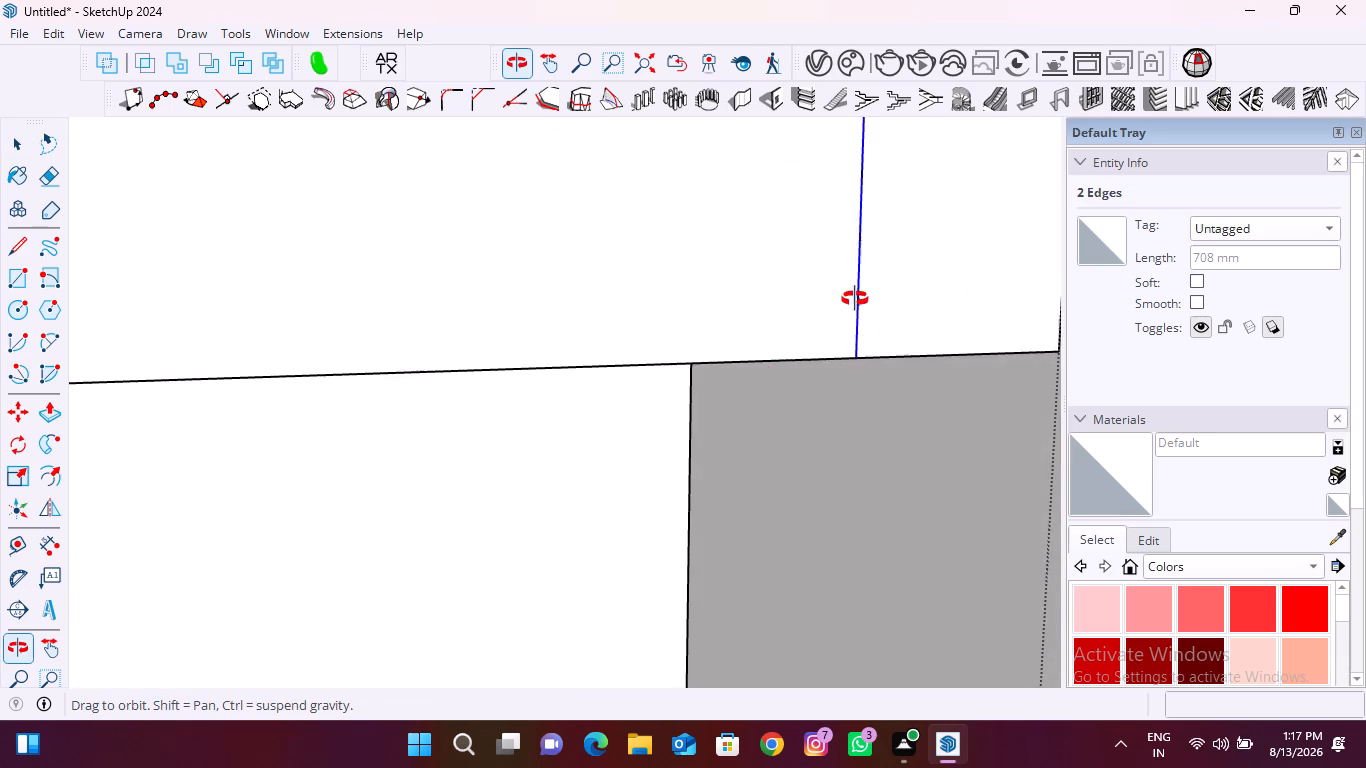
{"action": "middle_click_drag", "start_coordinate": [855, 299], "coordinate": [849, 261]}
{"action": "left_click", "coordinate": [776, 286], "text": "shift"}
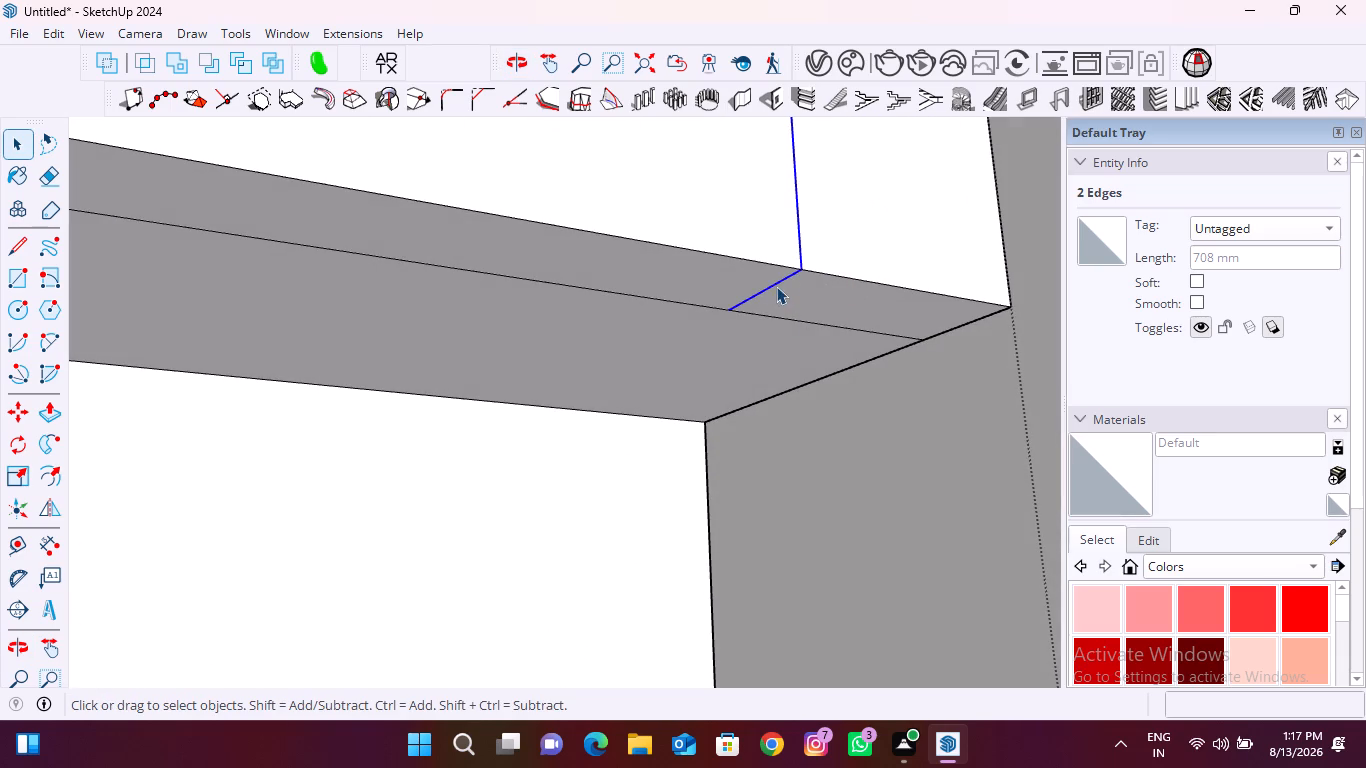
{"action": "key", "text": "m"}
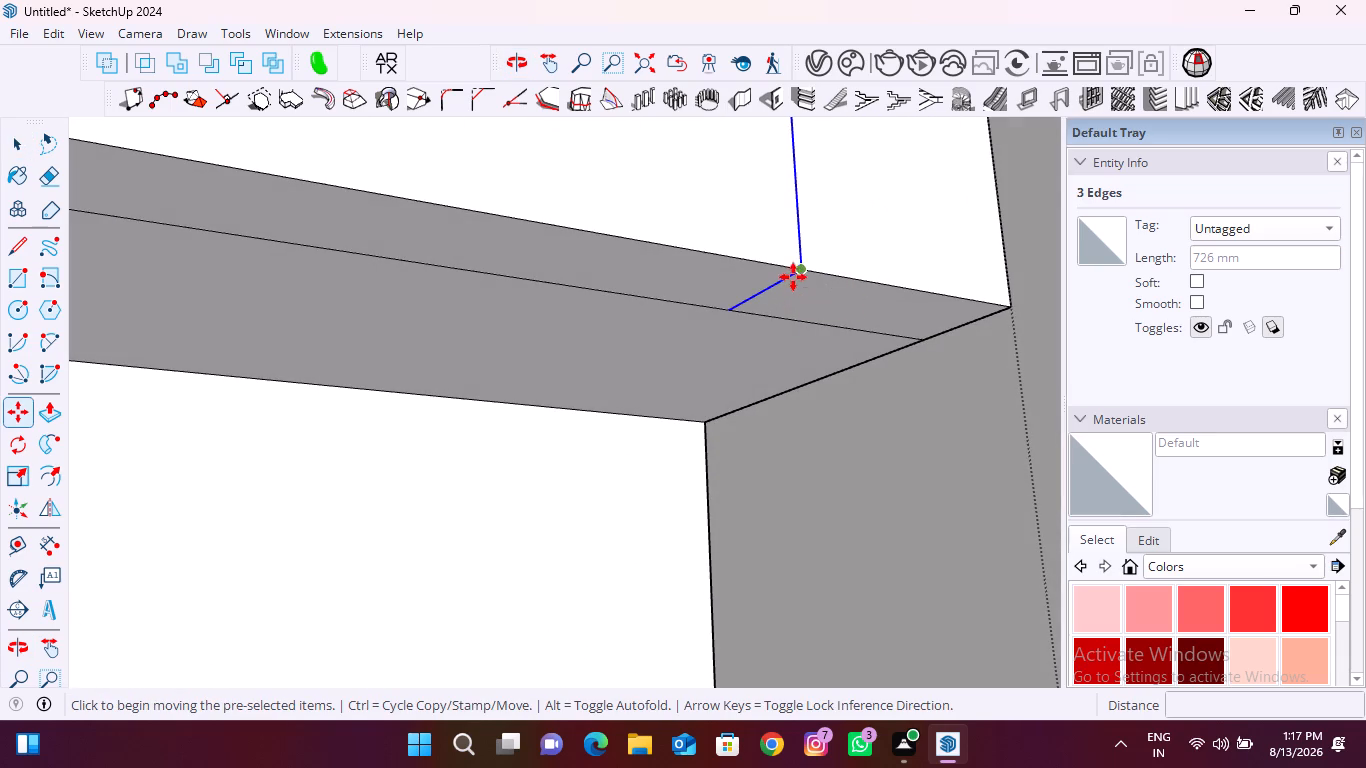
{"action": "left_click", "coordinate": [802, 273]}
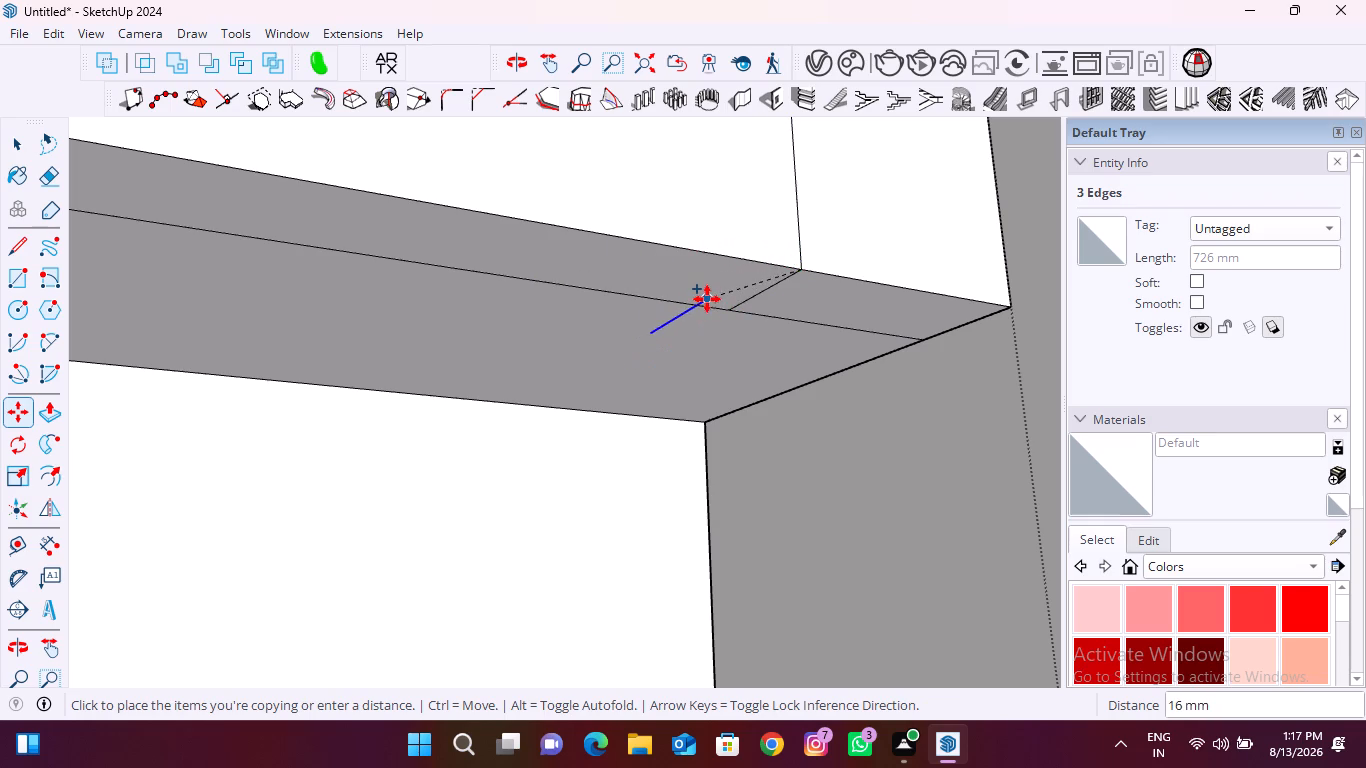
{"action": "key", "text": "Right"}
{"action": "key", "text": "3"}
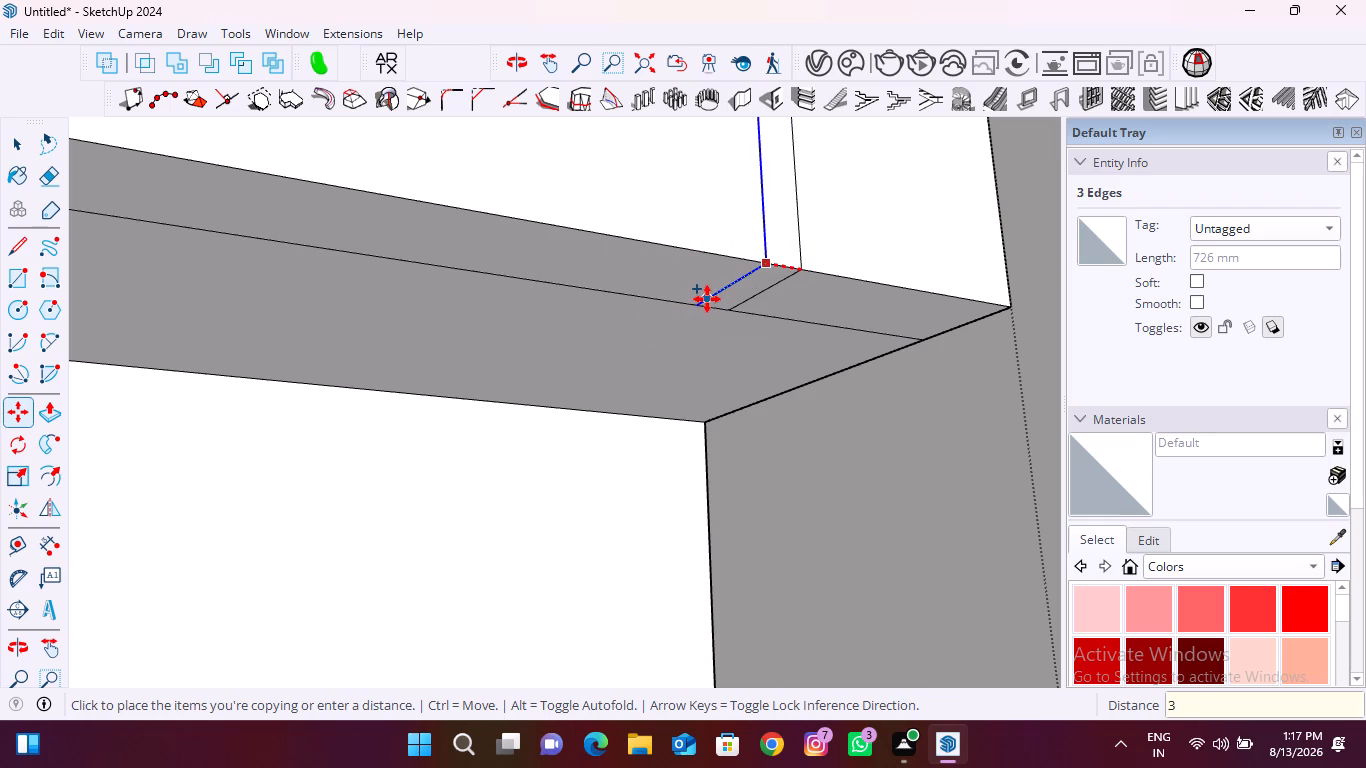
{"action": "type", "text": ".5"}
{"action": "key", "text": "Return"}
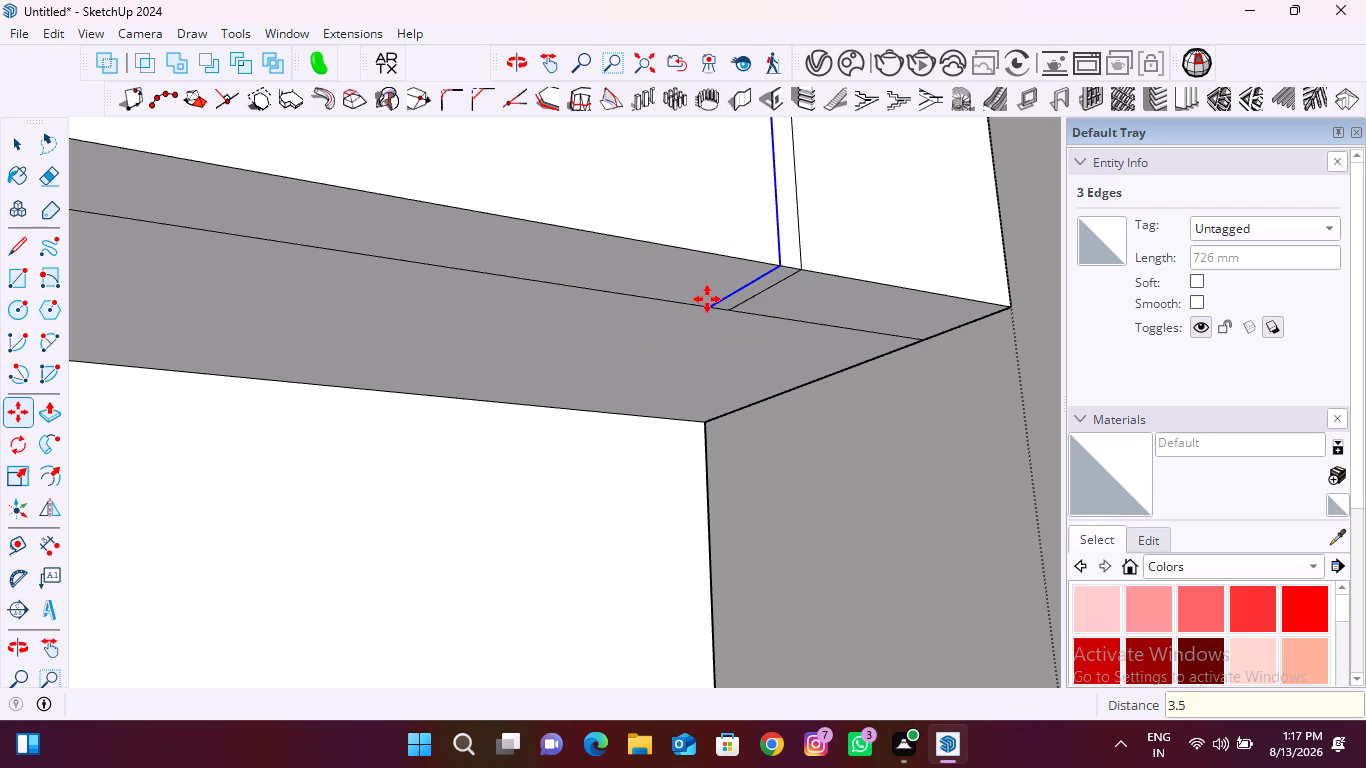
Copy the offset seam edges at the sixth joint 7 mm away from the notched end.
{"action": "left_click", "coordinate": [777, 266]}
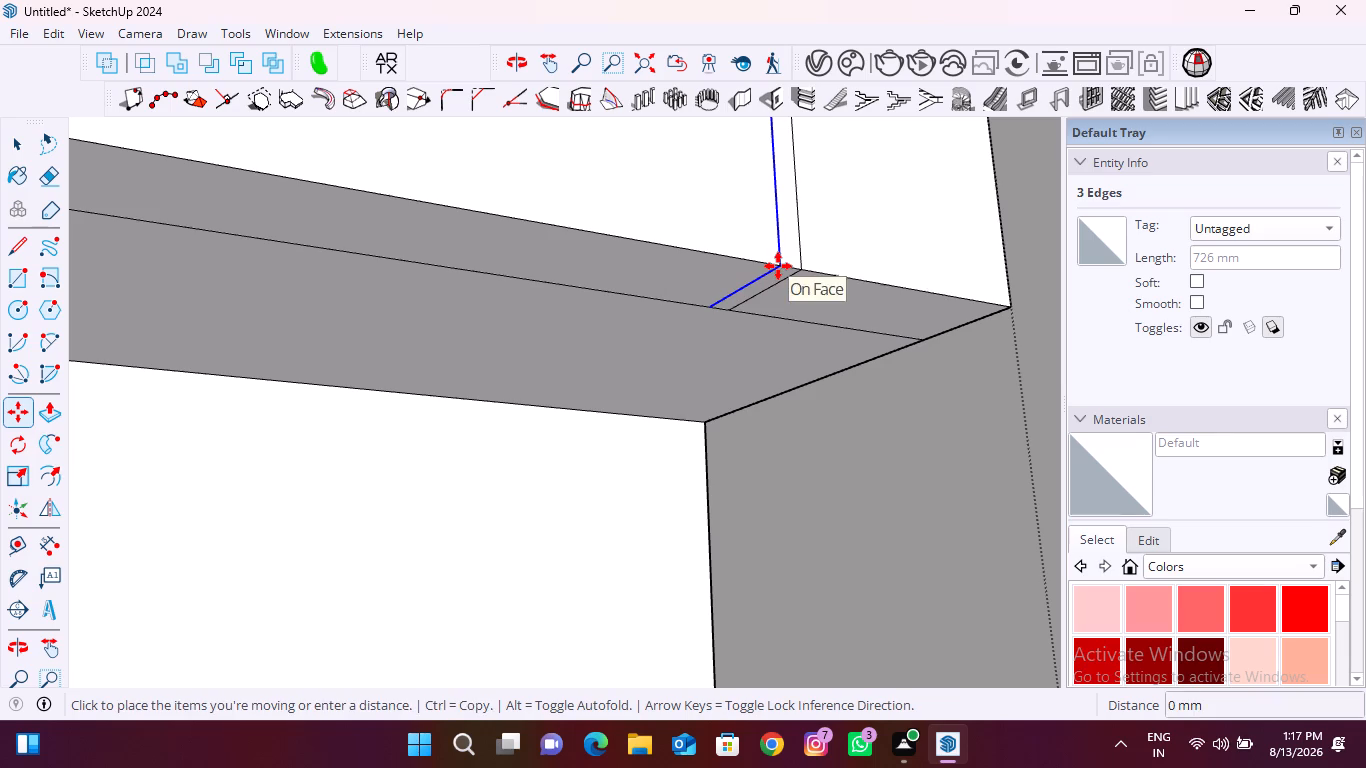
{"action": "key", "text": "7"}
{"action": "key", "text": "Return"}
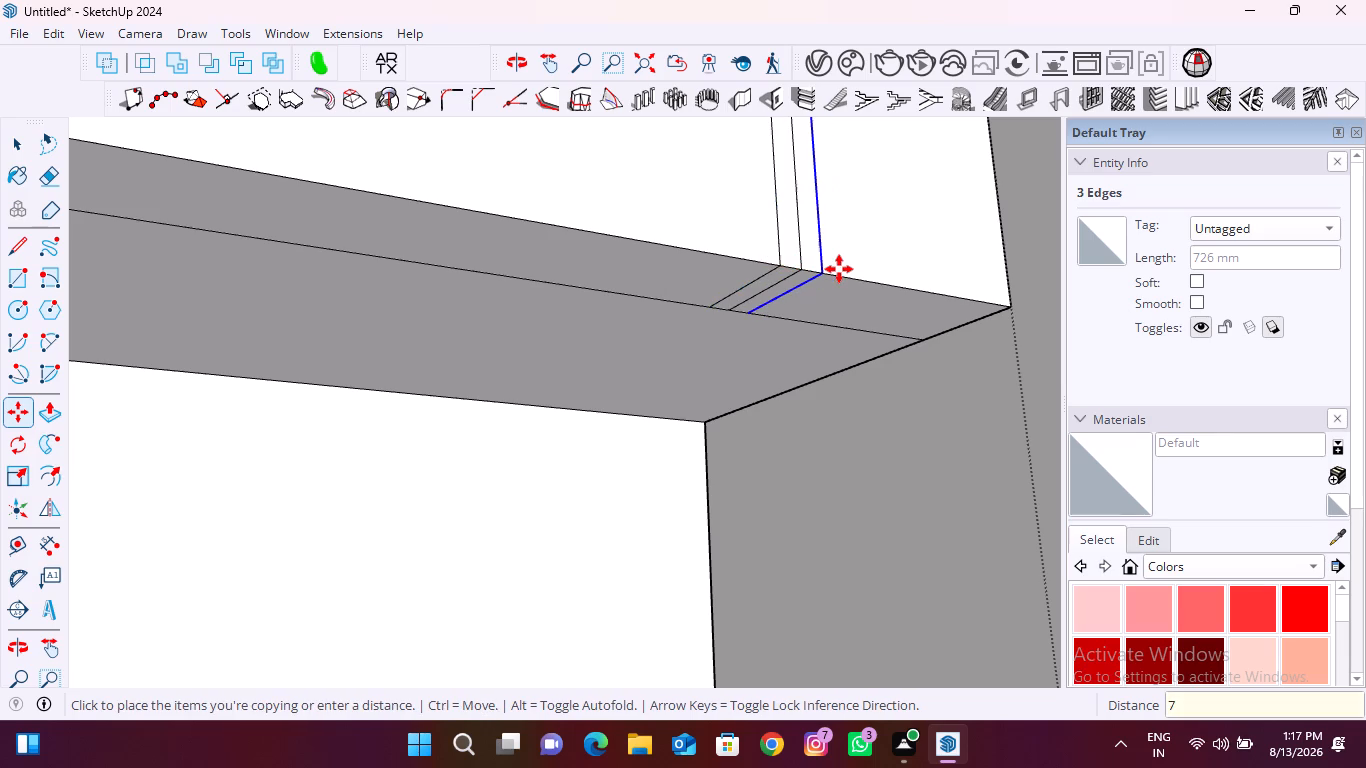
{"action": "key", "text": "space"}
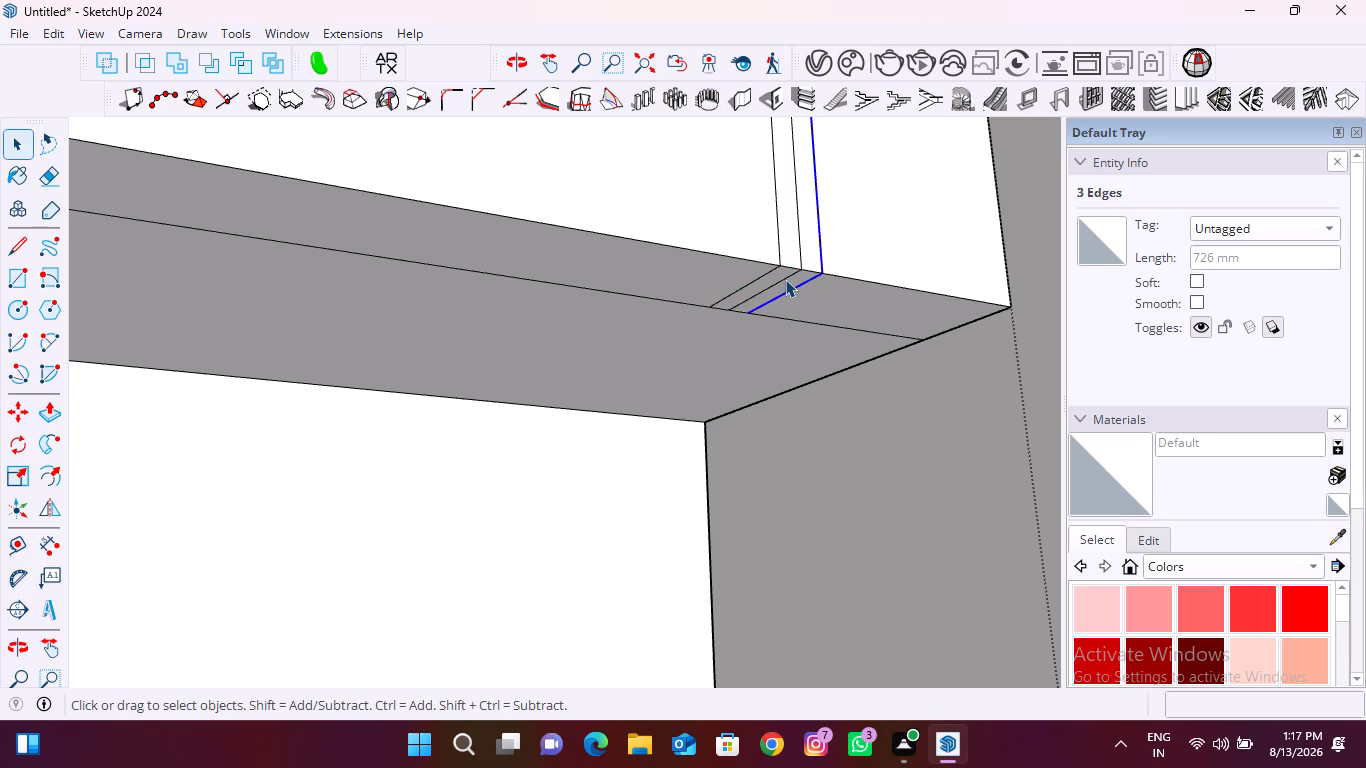
Delete the original middle underside and front vertical seam edges at the sixth joint.
{"action": "left_click", "coordinate": [785, 279]}
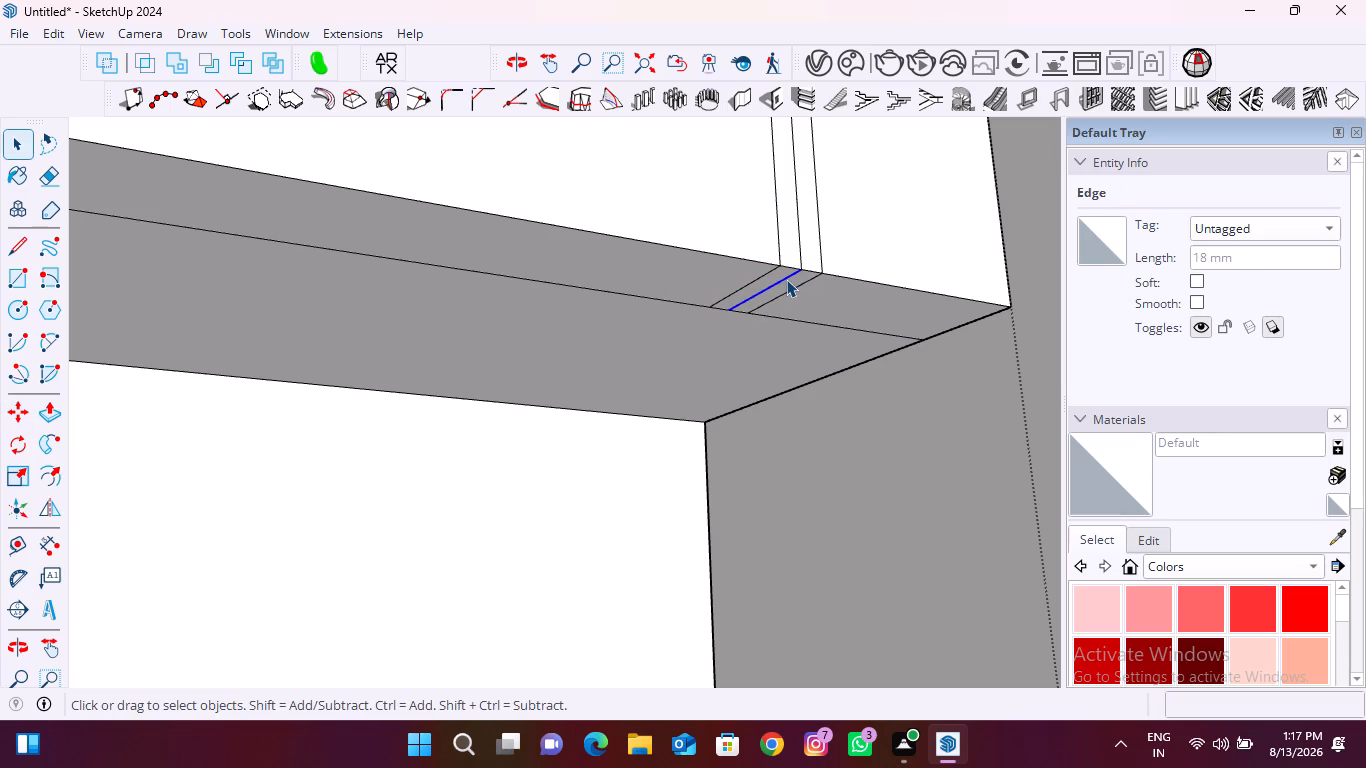
{"action": "key", "text": "Delete"}
{"action": "left_click", "coordinate": [801, 265]}
{"action": "key", "text": "Delete"}
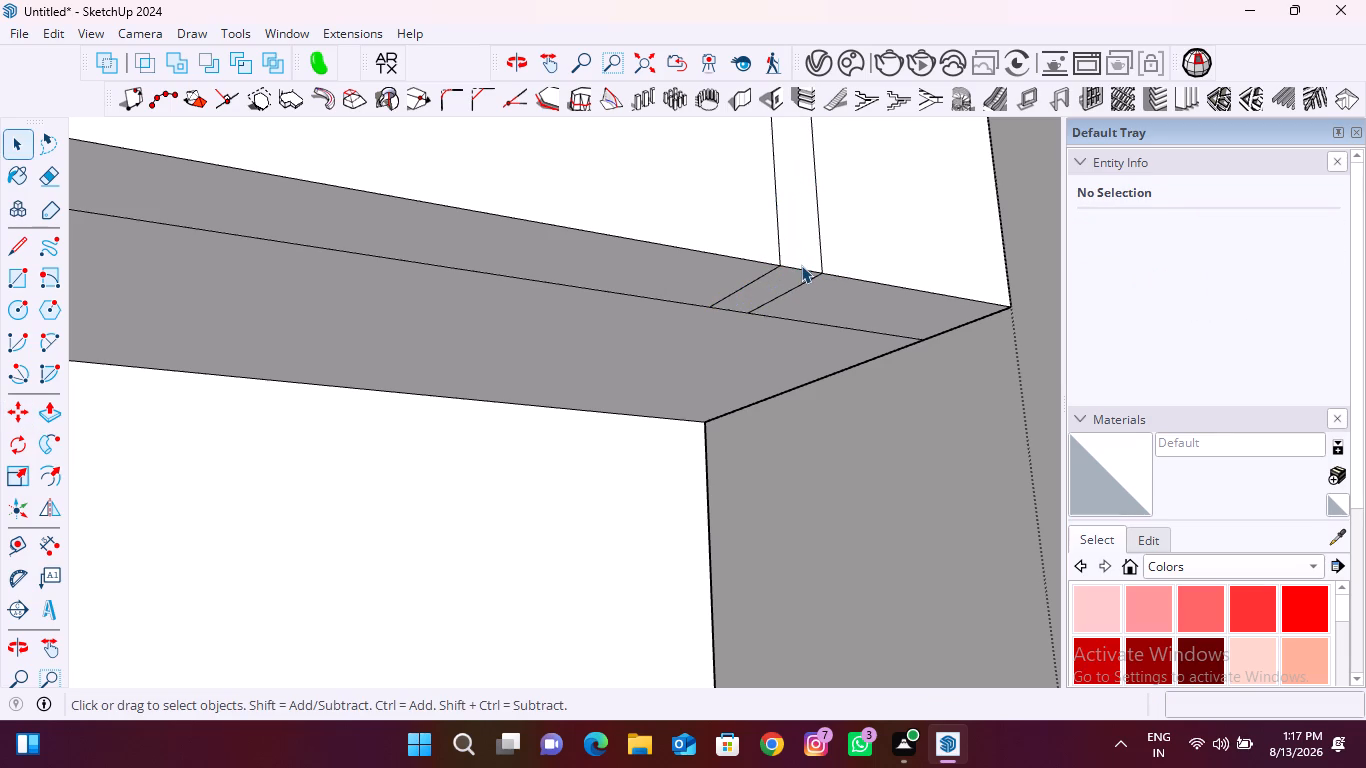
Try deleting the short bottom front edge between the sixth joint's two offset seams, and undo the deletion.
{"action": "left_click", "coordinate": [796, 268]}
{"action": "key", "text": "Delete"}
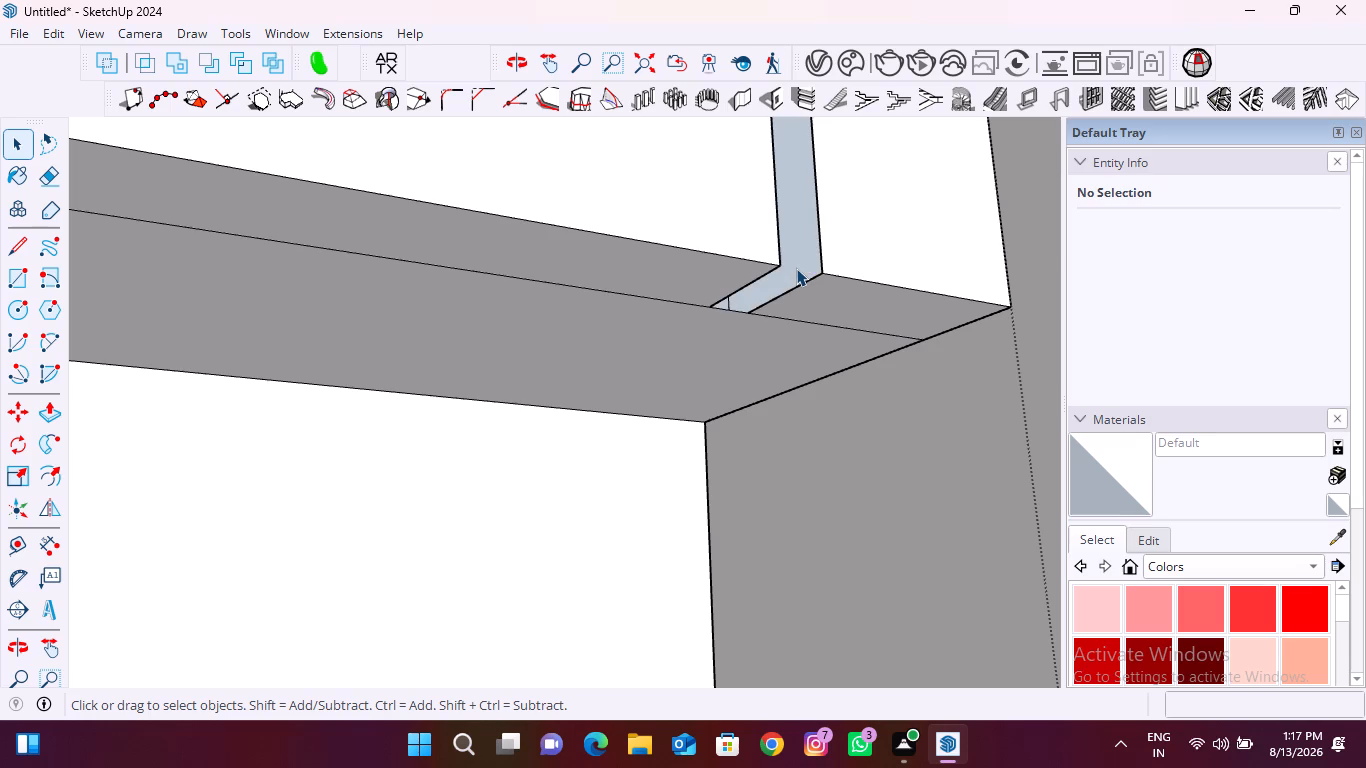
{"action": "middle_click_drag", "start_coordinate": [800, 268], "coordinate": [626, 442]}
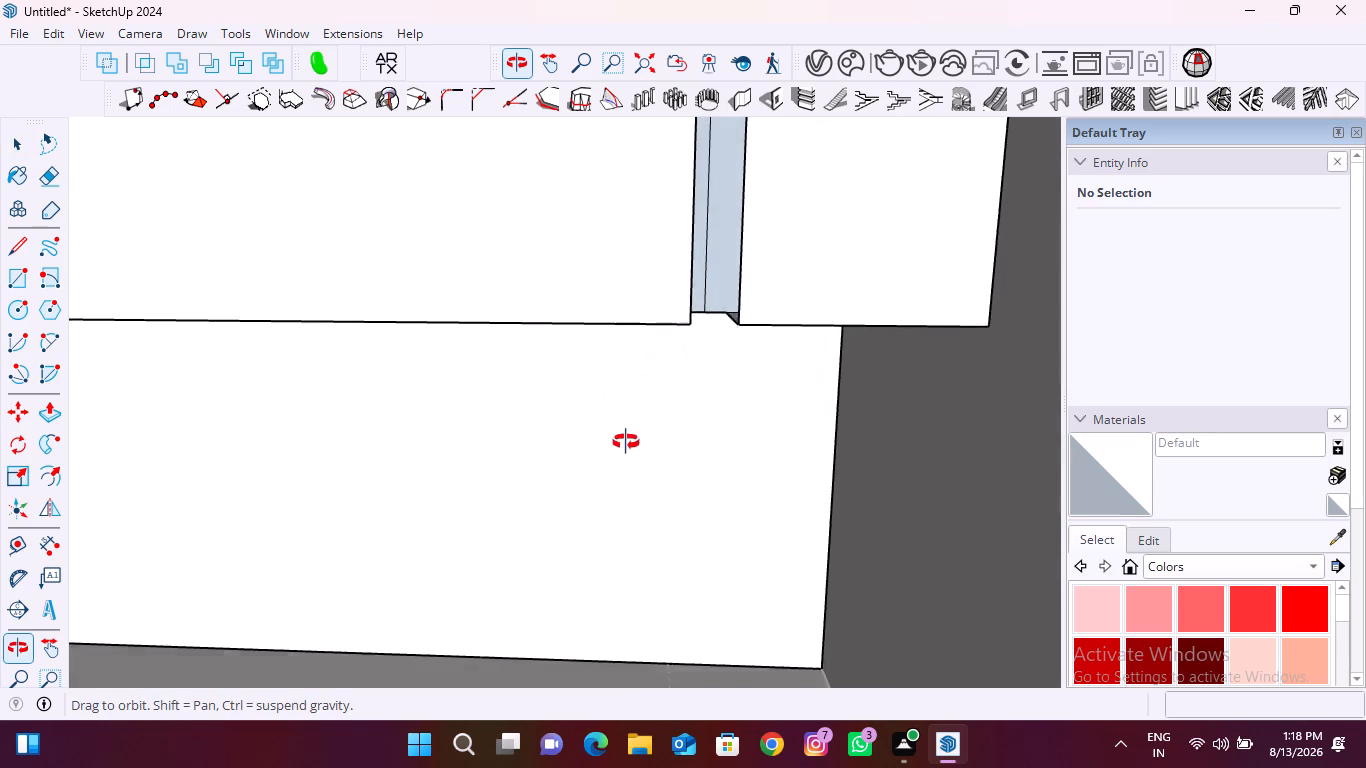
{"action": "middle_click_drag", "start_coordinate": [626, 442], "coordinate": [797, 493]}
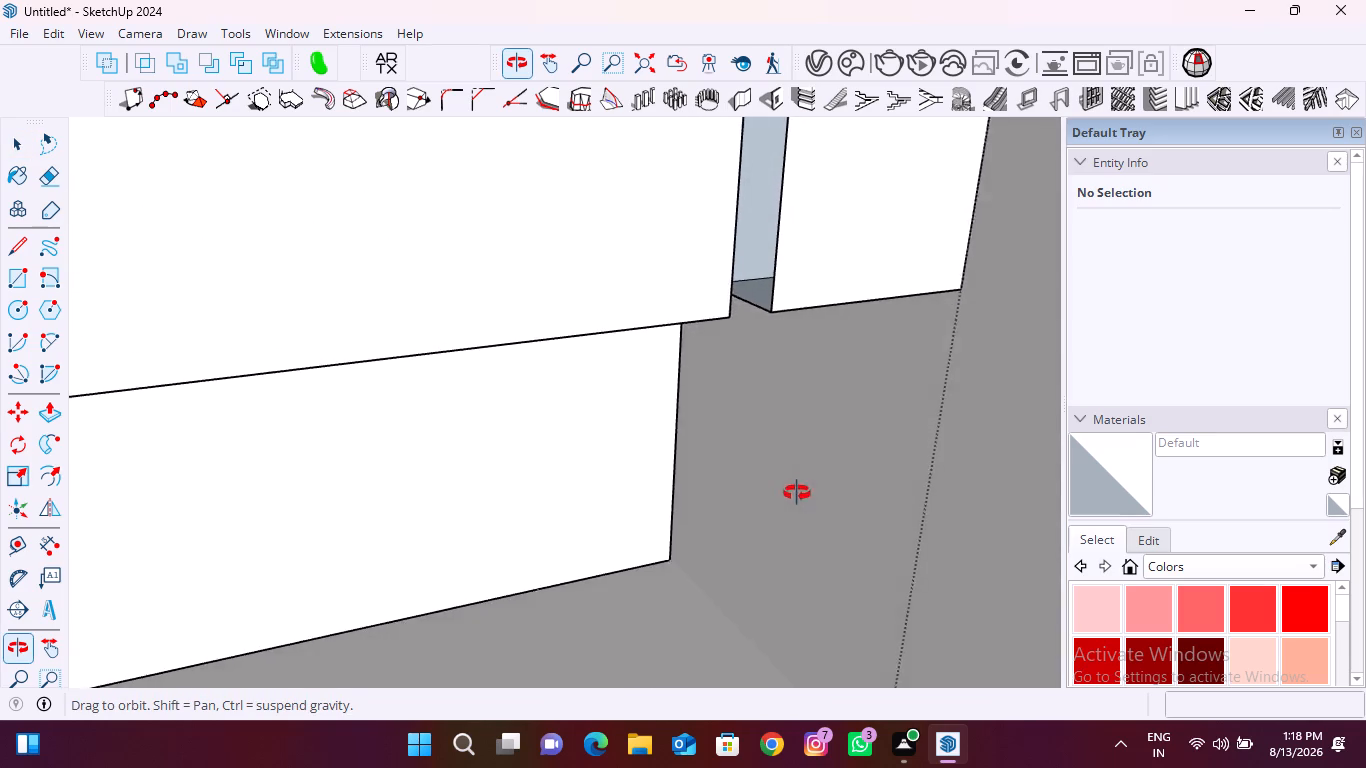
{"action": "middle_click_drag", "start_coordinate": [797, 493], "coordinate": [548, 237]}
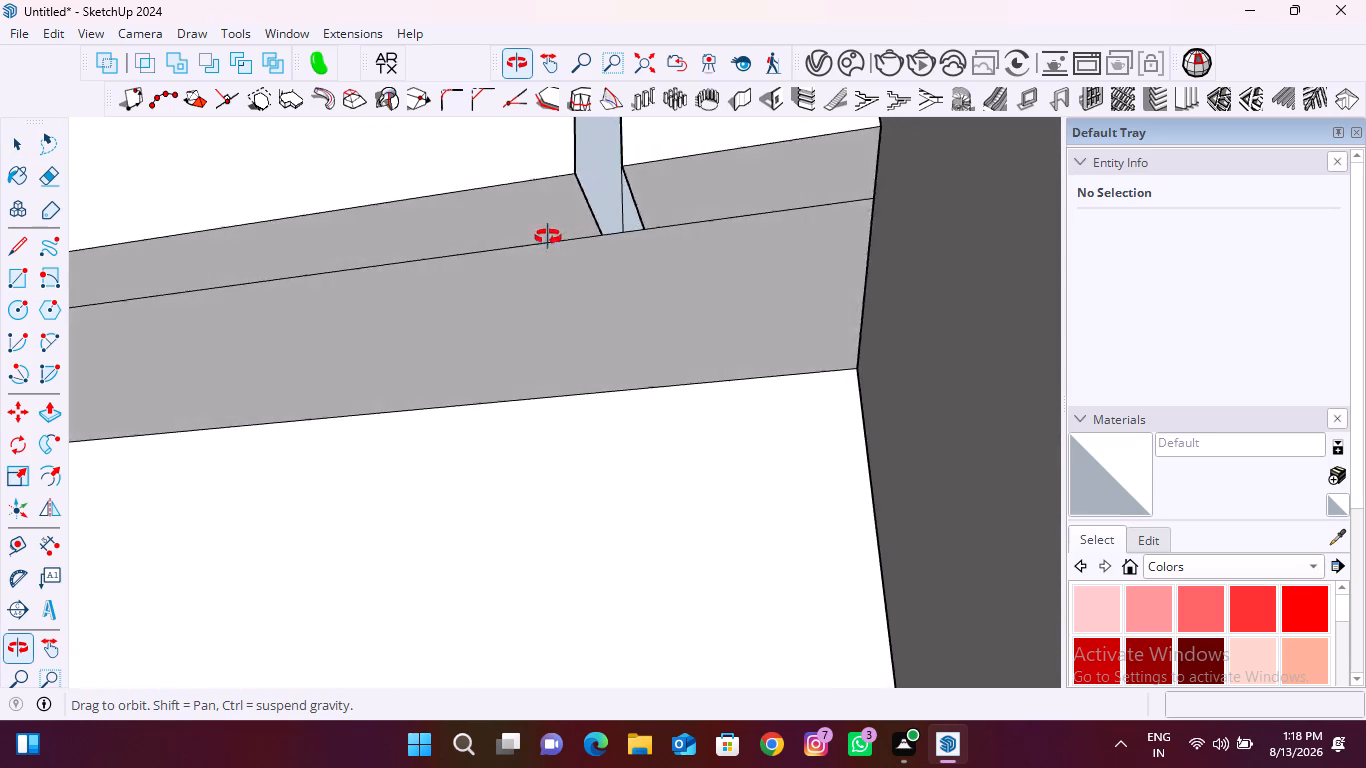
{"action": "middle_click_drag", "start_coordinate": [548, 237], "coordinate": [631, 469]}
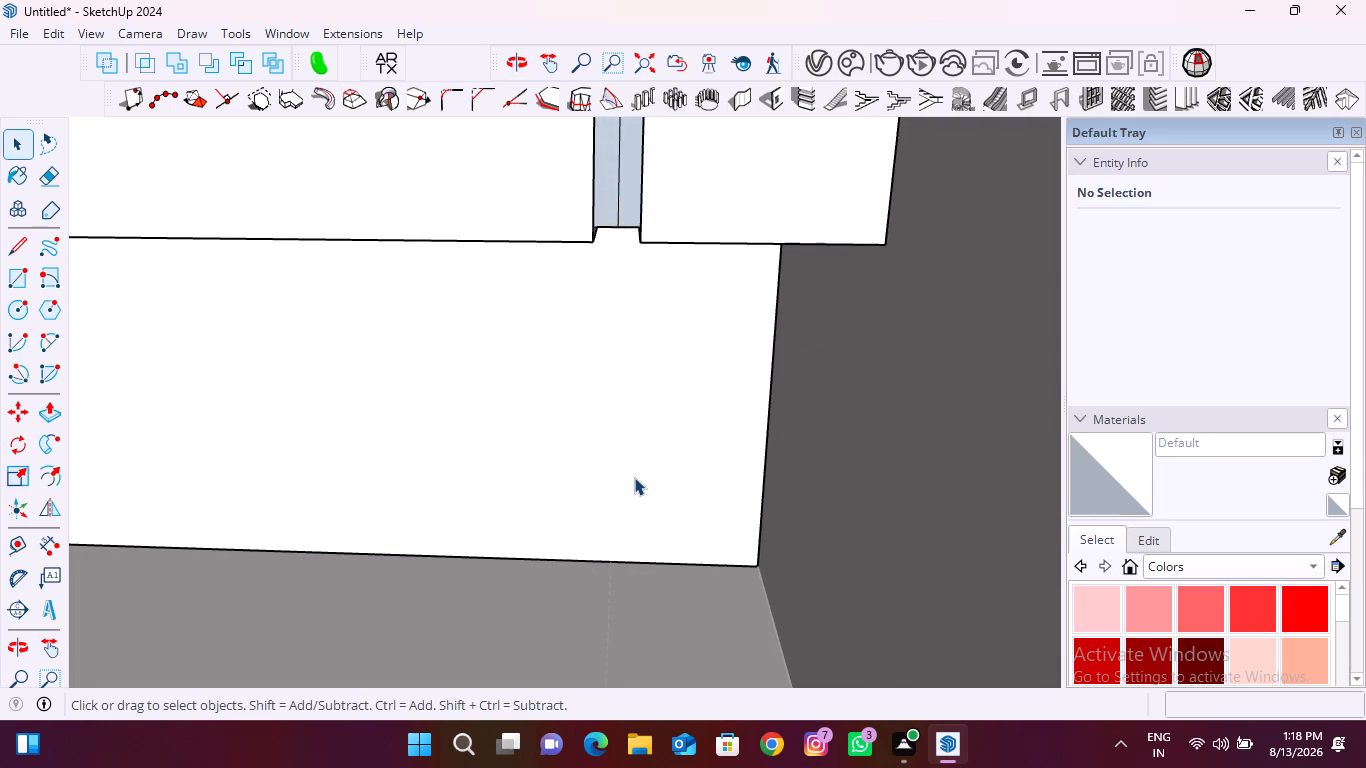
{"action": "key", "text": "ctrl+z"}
Draw two 18 mm edges across the front panel's underside, continuing the two offset vertical seams at the joint nearest the blue axis.
{"action": "scroll", "coordinate": [634, 478], "scroll_direction": "down", "scroll_amount": 4}
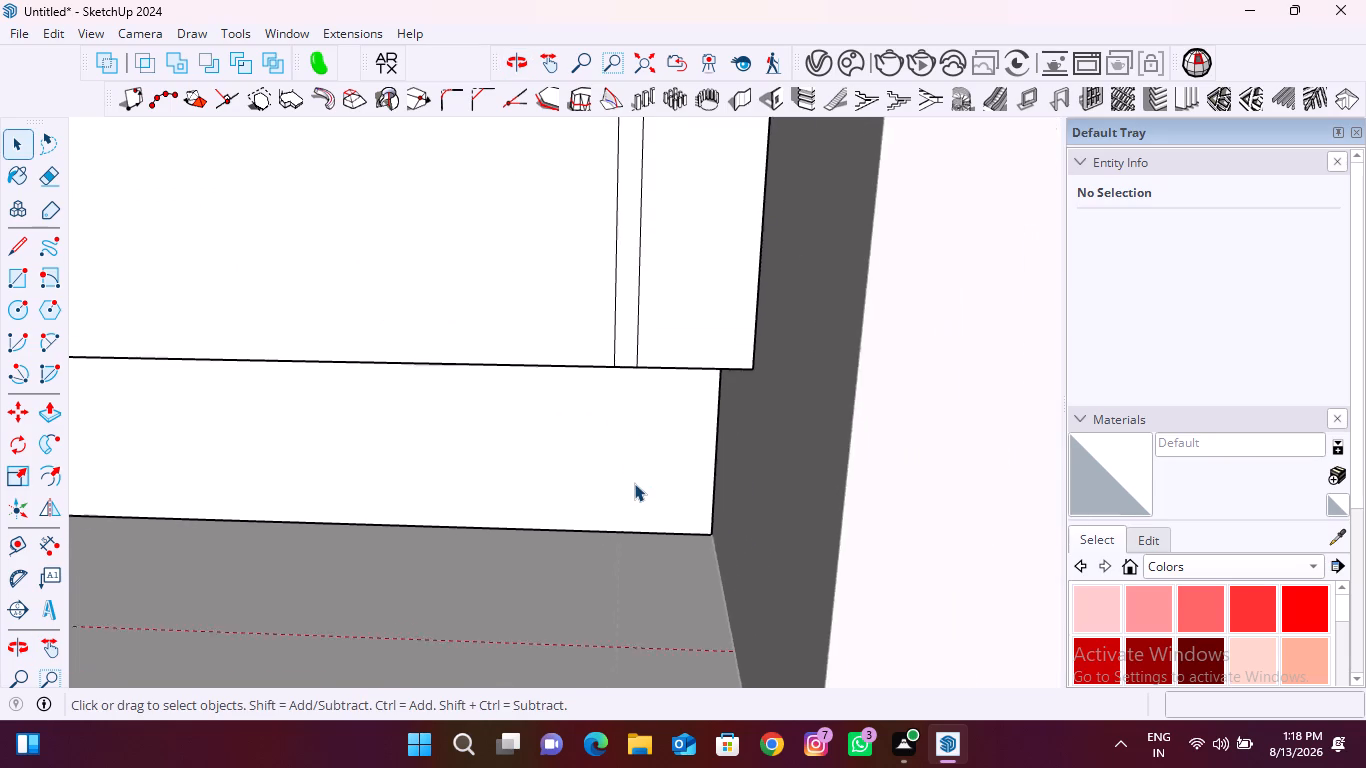
{"action": "scroll", "coordinate": [634, 483], "scroll_direction": "down", "scroll_amount": 20}
{"action": "scroll", "coordinate": [634, 483], "scroll_direction": "down", "scroll_amount": 1}
{"action": "scroll", "coordinate": [474, 450], "scroll_direction": "down", "scroll_amount": 5}
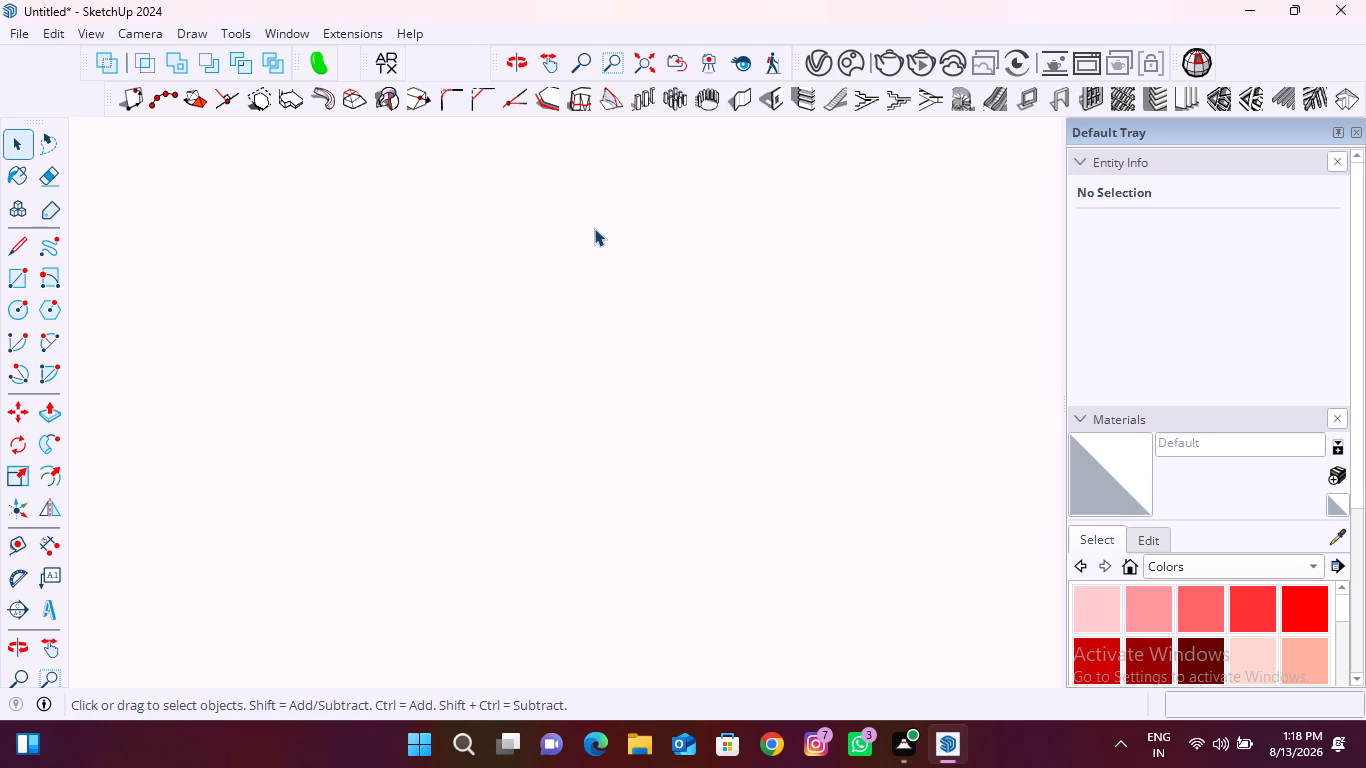
{"action": "scroll", "coordinate": [586, 233], "scroll_direction": "down", "scroll_amount": 19}
{"action": "left_click", "coordinate": [636, 55]}
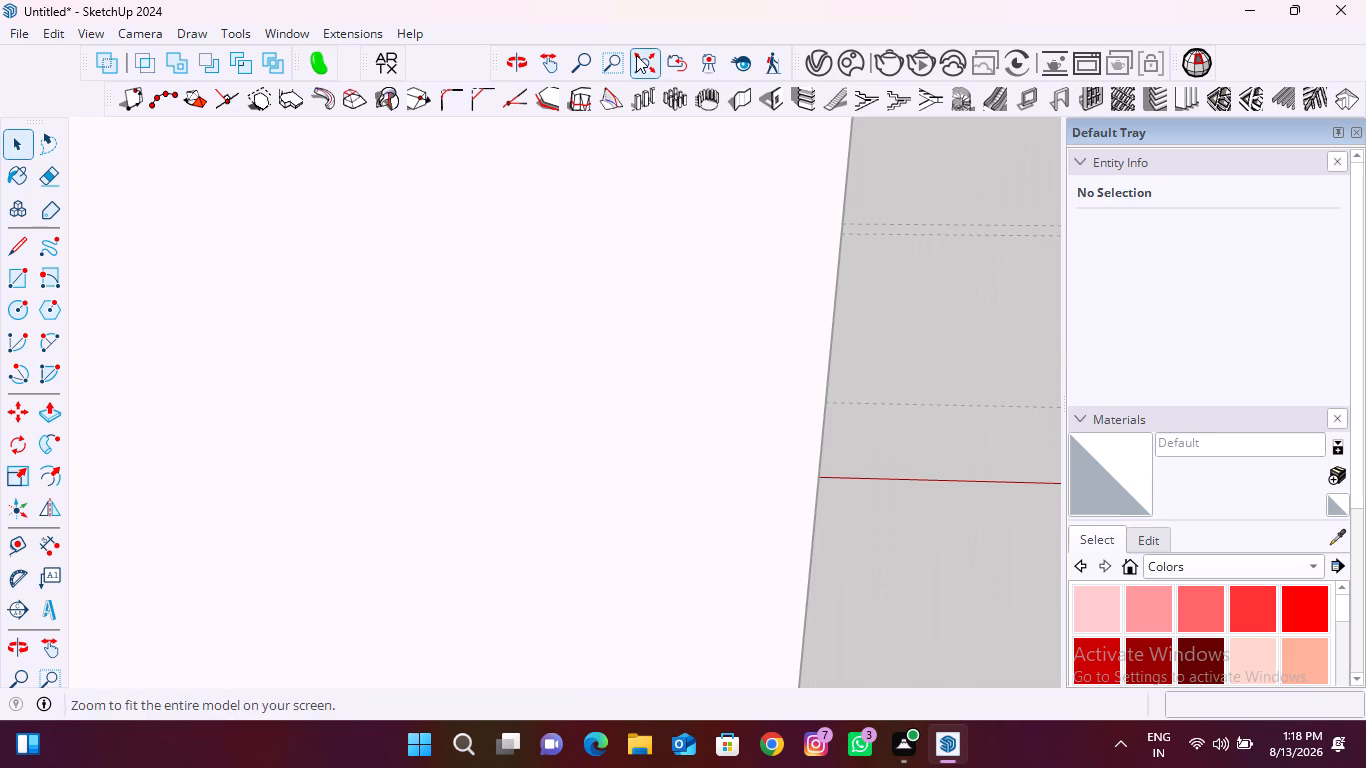
{"action": "middle_click_drag", "start_coordinate": [571, 196], "coordinate": [996, 297]}
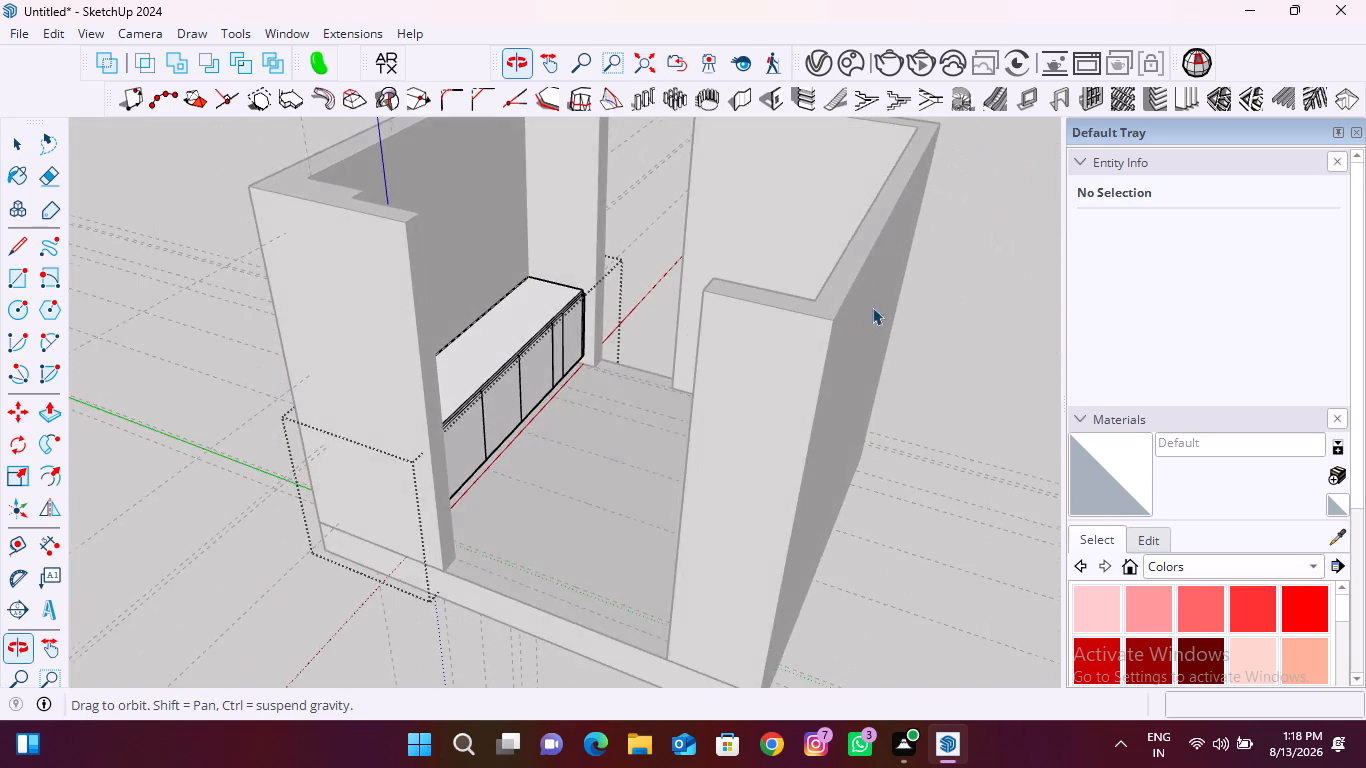
{"action": "scroll", "coordinate": [433, 459], "scroll_direction": "up", "scroll_amount": 17}
{"action": "scroll", "coordinate": [482, 359], "scroll_direction": "down", "scroll_amount": 1}
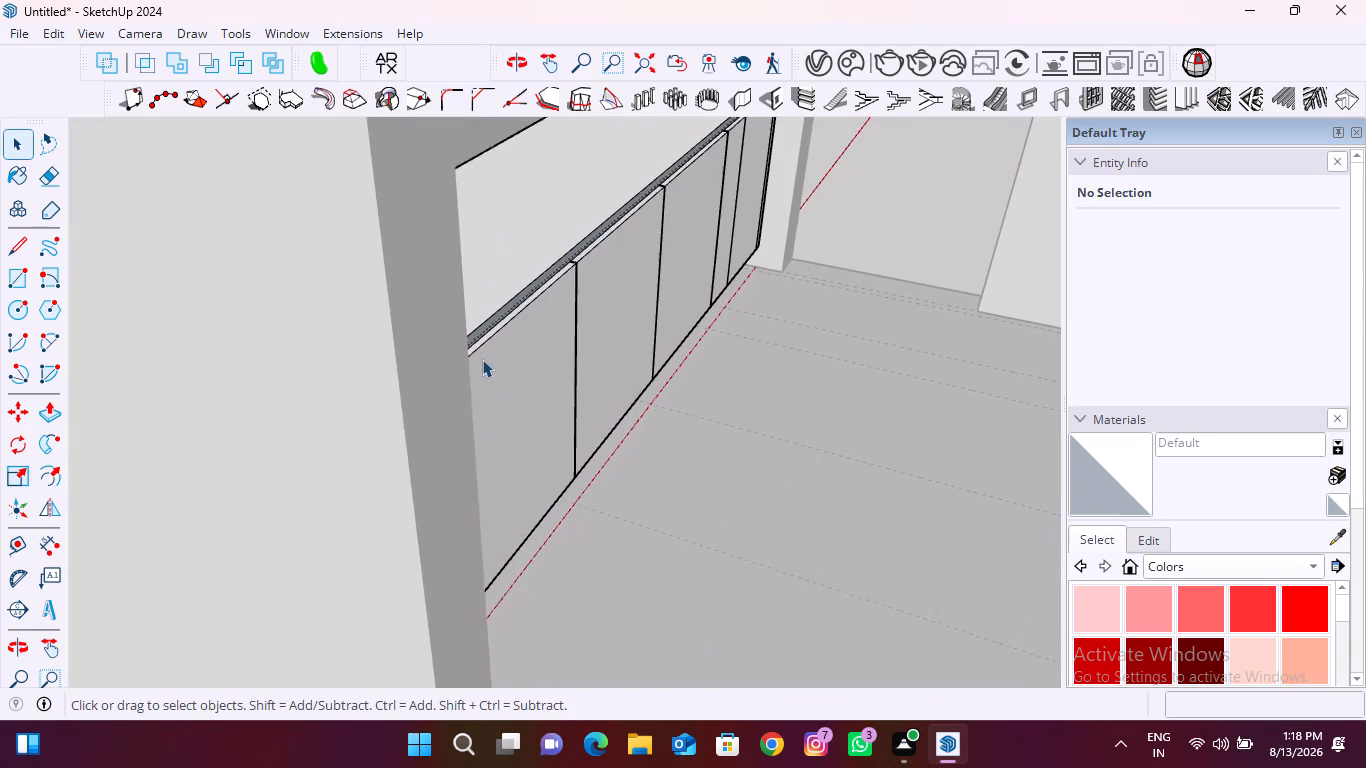
{"action": "scroll", "coordinate": [482, 359], "scroll_direction": "down", "scroll_amount": 3}
{"action": "middle_click_drag", "start_coordinate": [545, 427], "coordinate": [491, 222]}
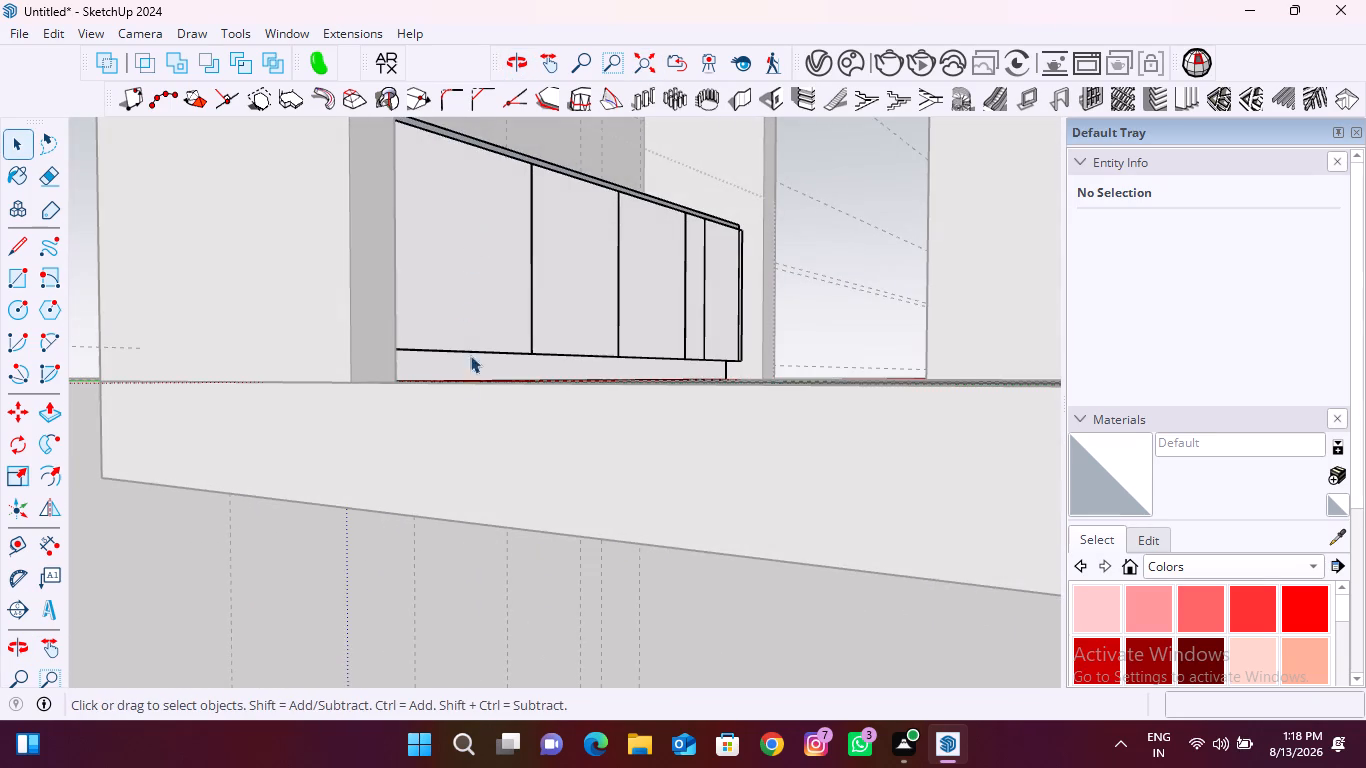
{"action": "scroll", "coordinate": [458, 378], "scroll_direction": "up", "scroll_amount": 13}
{"action": "middle_click_drag", "start_coordinate": [386, 359], "coordinate": [298, 363]}
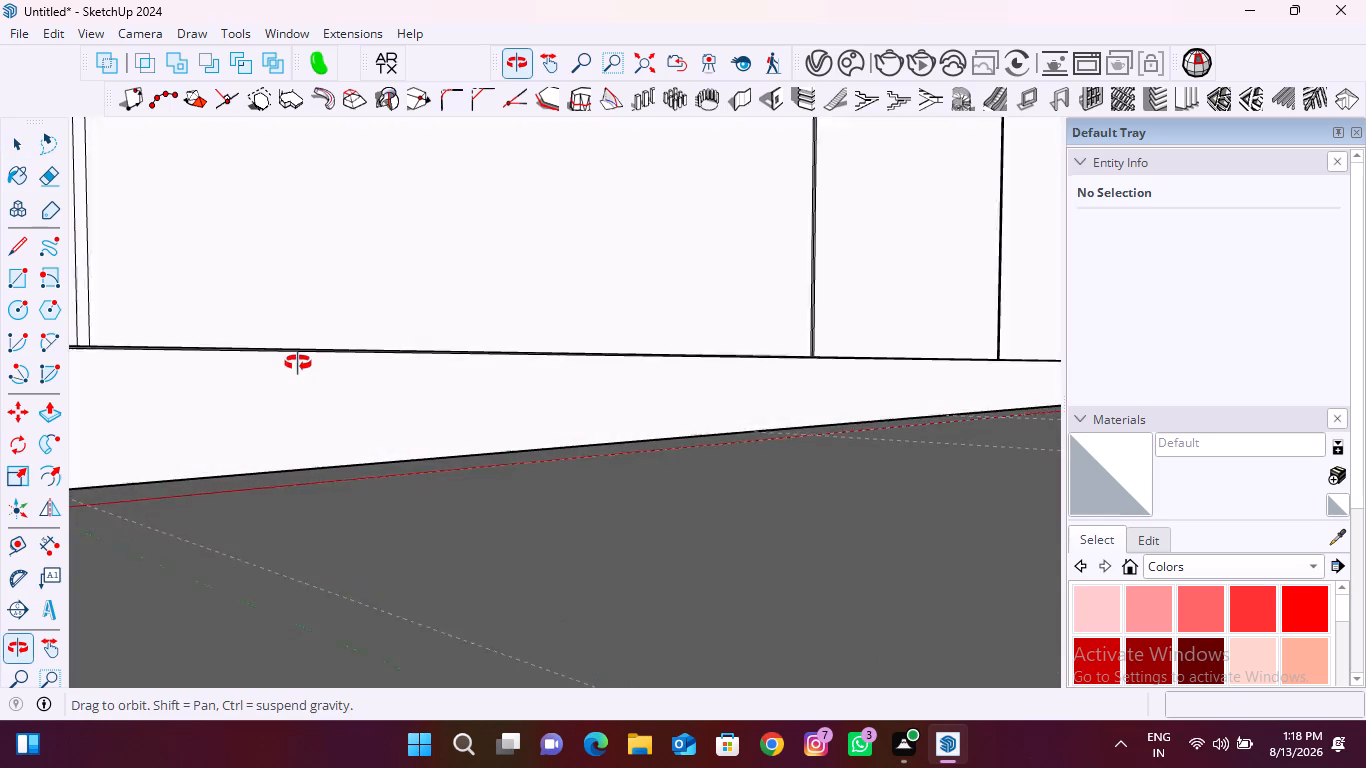
{"action": "middle_click_drag", "start_coordinate": [298, 363], "coordinate": [276, 363]}
{"action": "scroll", "coordinate": [631, 360], "scroll_direction": "down", "scroll_amount": 4}
{"action": "middle_click_drag", "start_coordinate": [277, 353], "coordinate": [190, 342]}
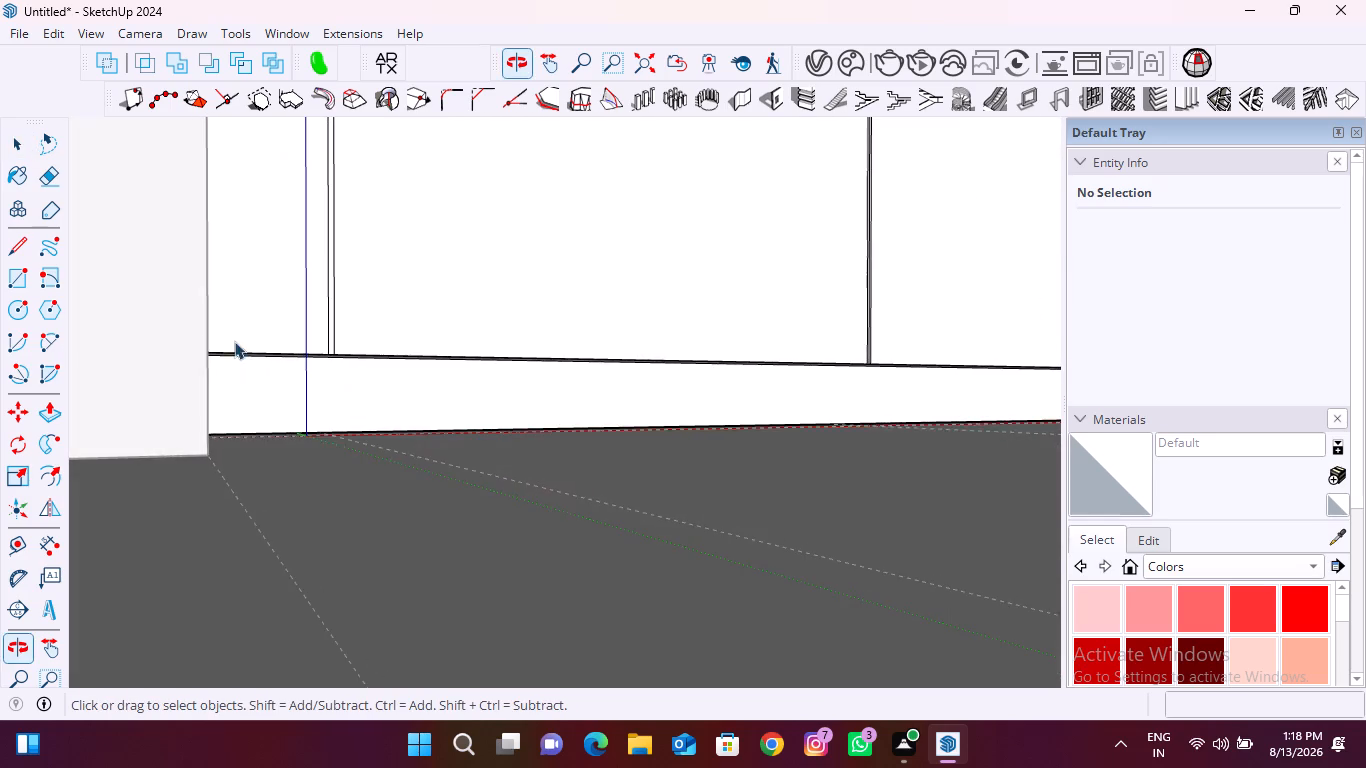
{"action": "scroll", "coordinate": [334, 330], "scroll_direction": "up", "scroll_amount": 20}
{"action": "middle_click_drag", "start_coordinate": [327, 429], "coordinate": [298, 362]}
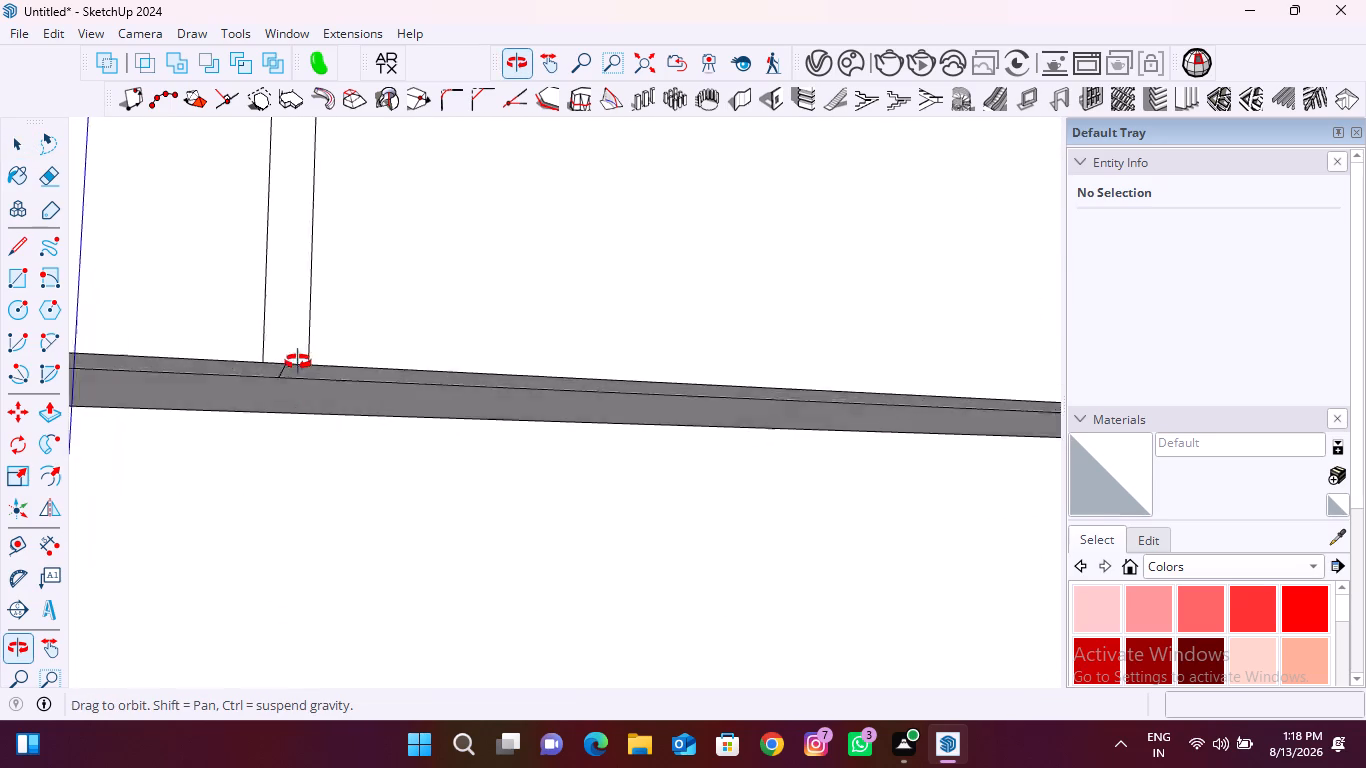
{"action": "middle_click_drag", "start_coordinate": [298, 362], "coordinate": [290, 302]}
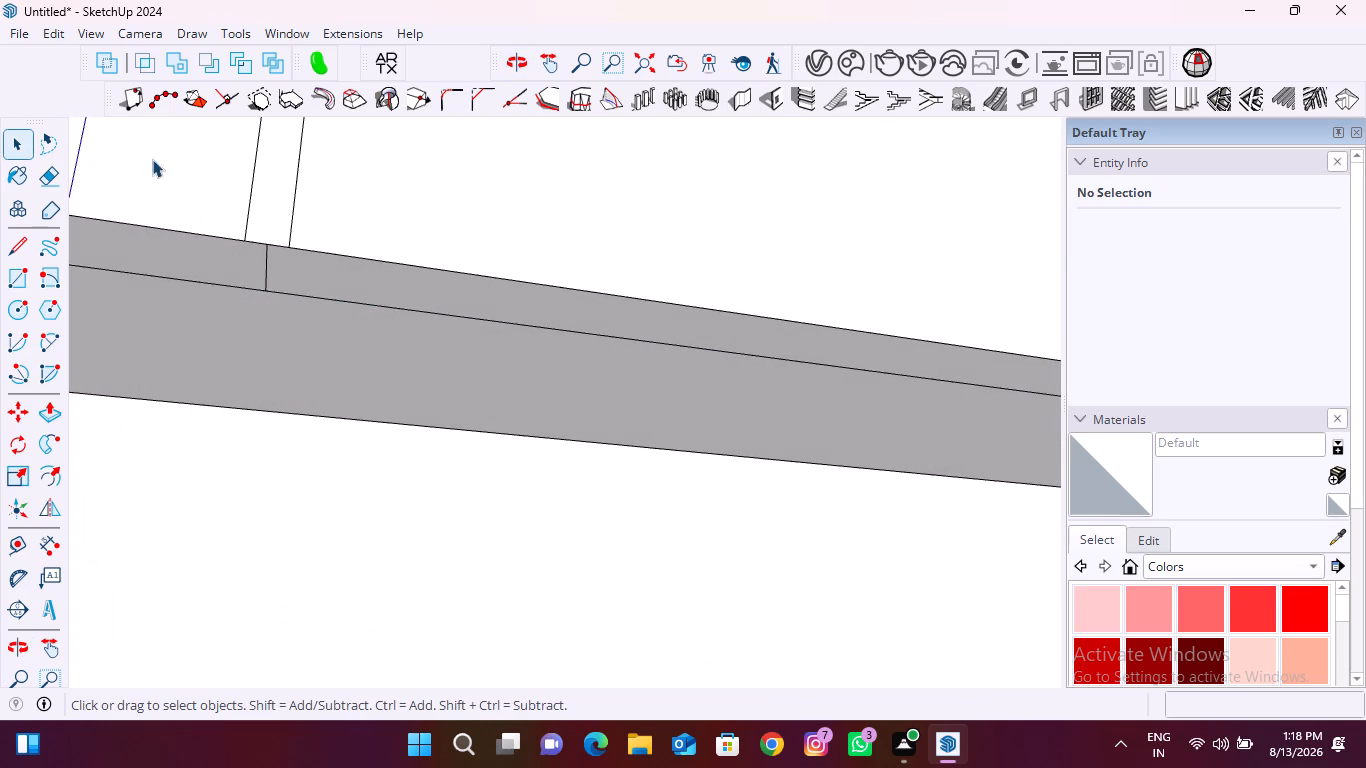
{"action": "left_click", "coordinate": [8, 257]}
{"action": "left_click", "coordinate": [241, 242]}
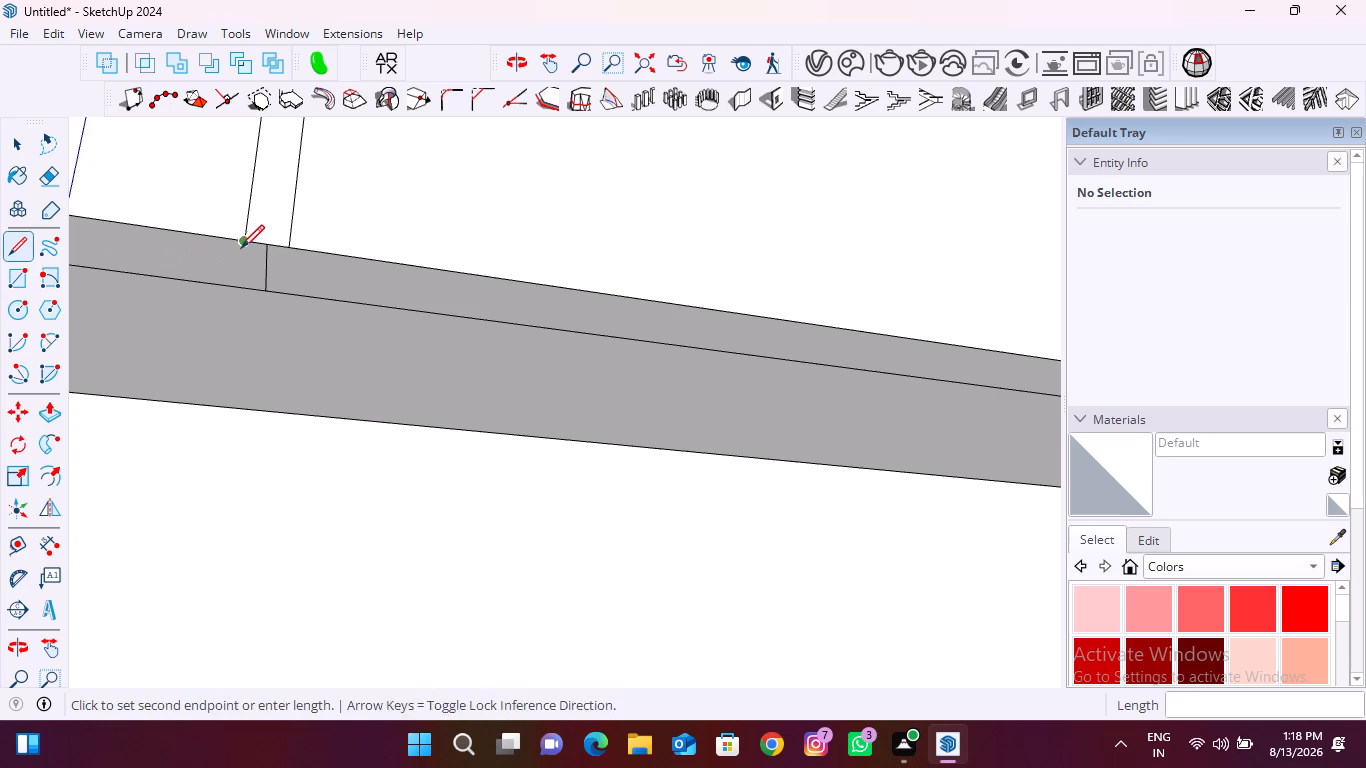
{"action": "left_click", "coordinate": [242, 294]}
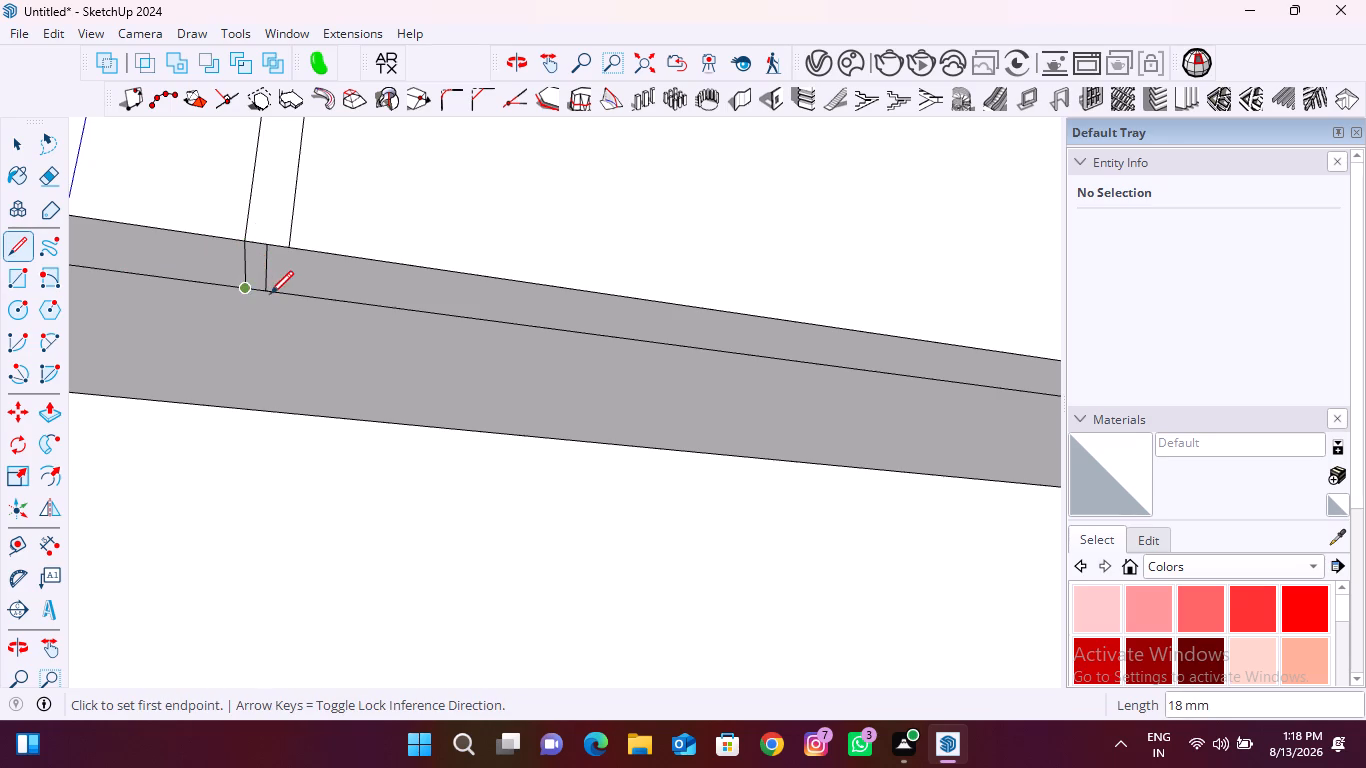
{"action": "left_click", "coordinate": [289, 247]}
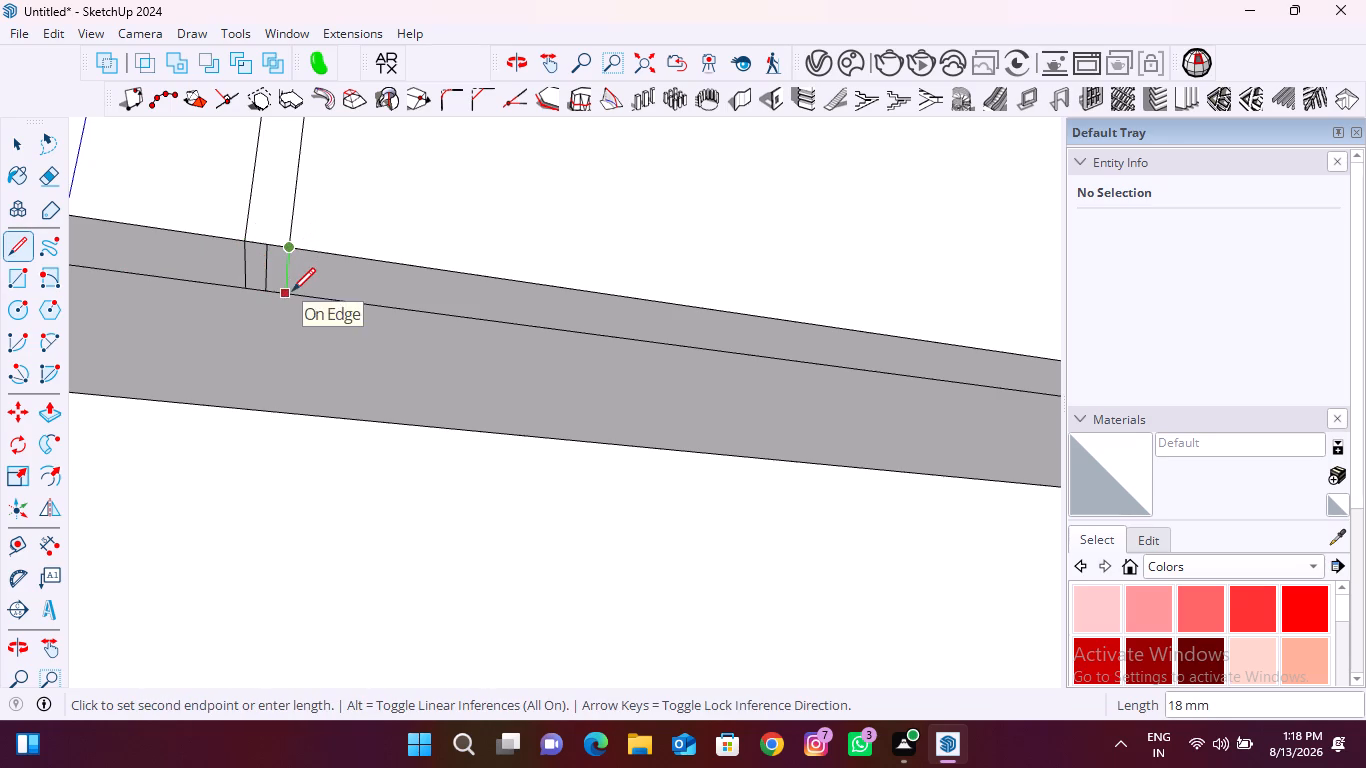
{"action": "left_click", "coordinate": [292, 291]}
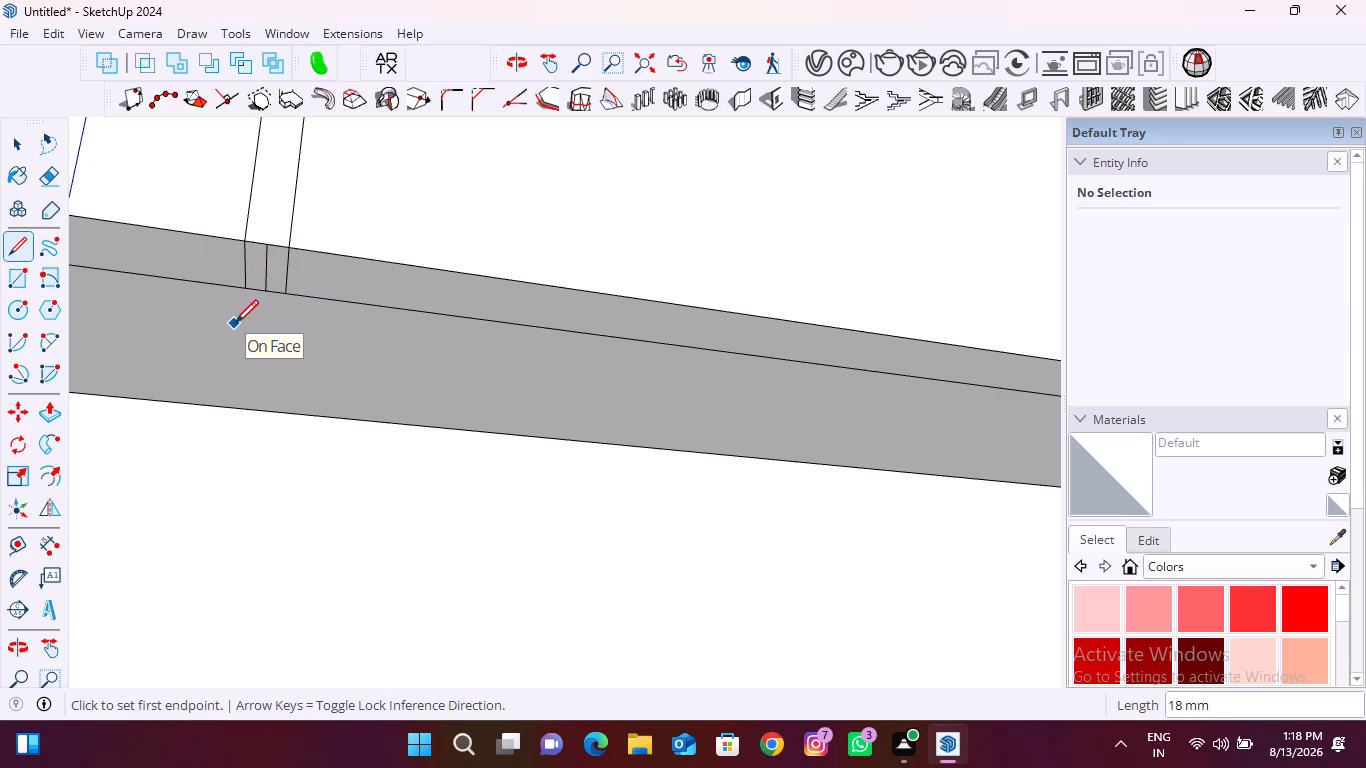
{"action": "key", "text": "space"}
Delete the original middle underside seam edge at the joint nearest the blue axis.
{"action": "left_click", "coordinate": [262, 271]}
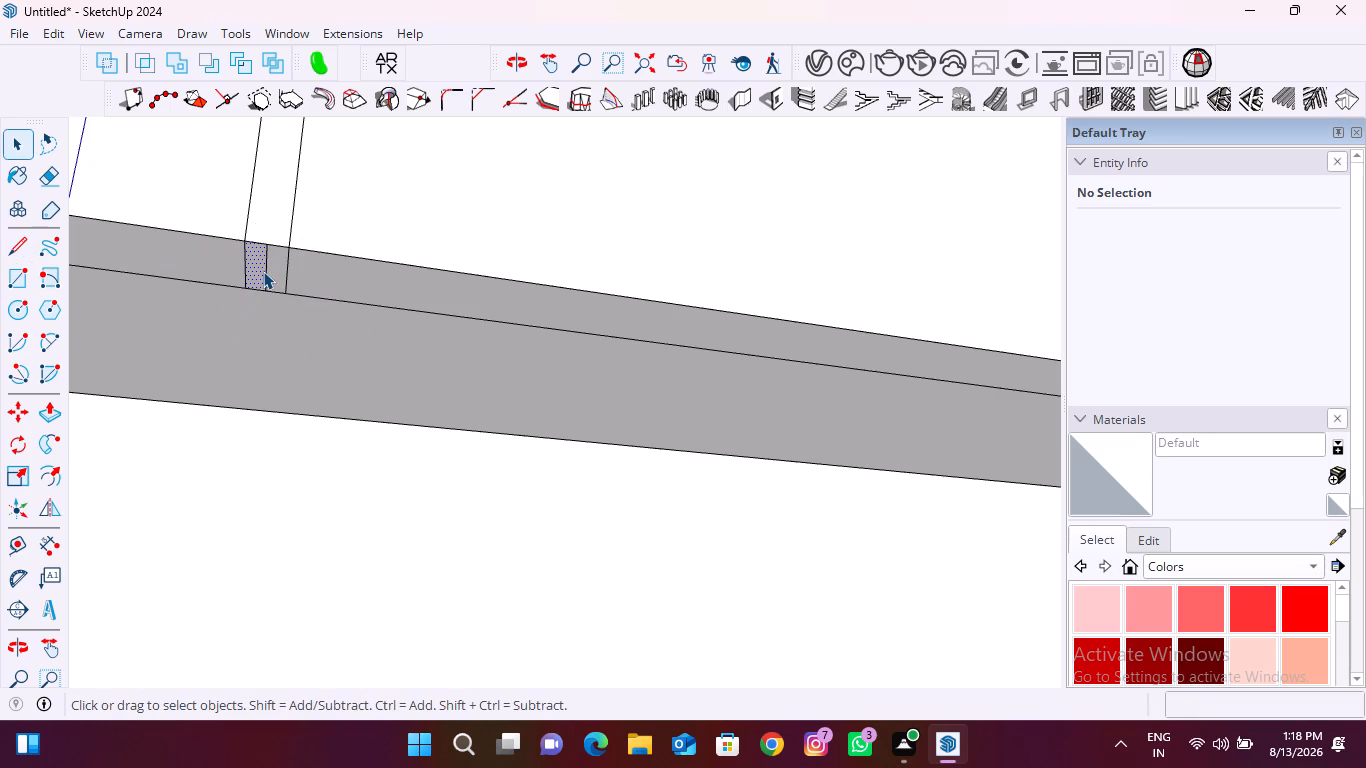
{"action": "left_click", "coordinate": [267, 271]}
{"action": "key", "text": "Delete"}
Draw two 18 mm edges across the front panel's underside from the outer vertical seams at the next joint along the cabinet run.
{"action": "scroll", "coordinate": [206, 272], "scroll_direction": "down", "scroll_amount": 5}
{"action": "middle_click_drag", "start_coordinate": [428, 241], "coordinate": [728, 386]}
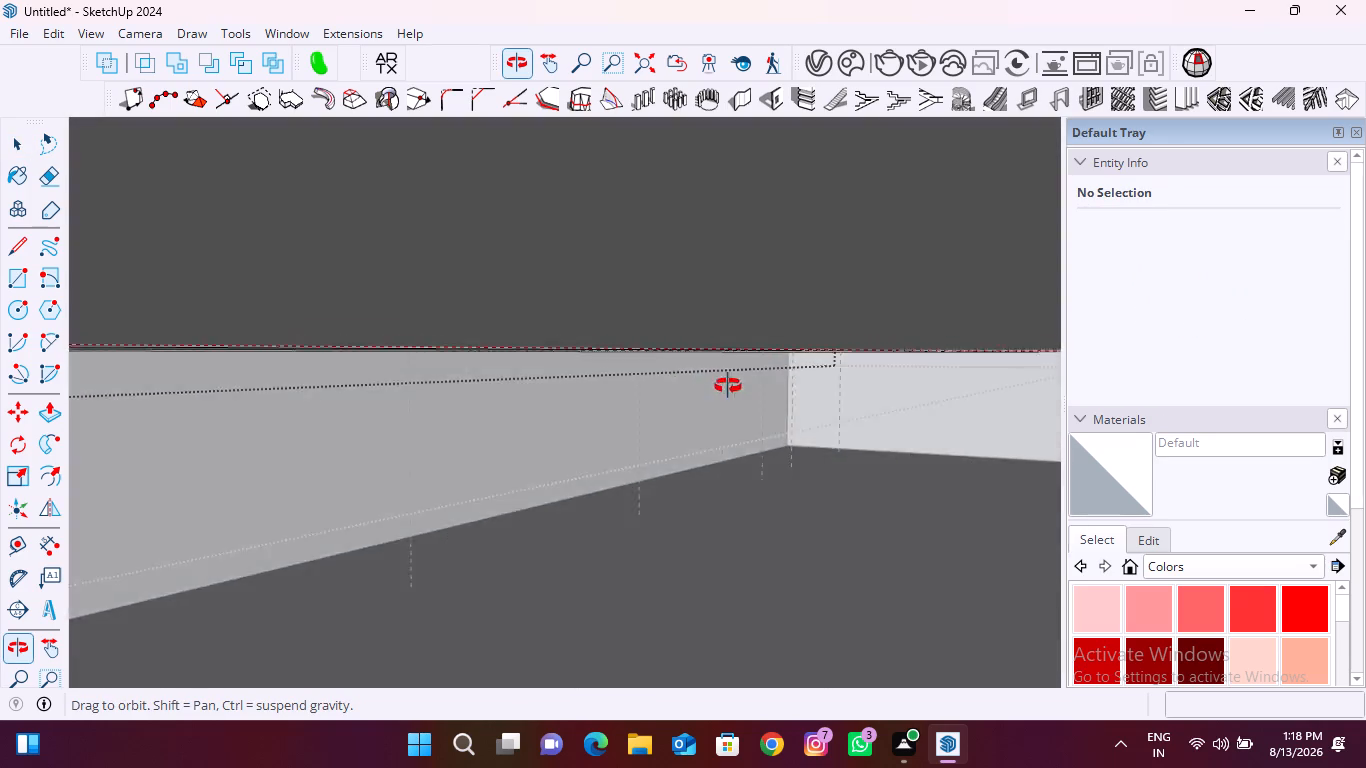
{"action": "middle_click_drag", "start_coordinate": [728, 386], "coordinate": [835, 510]}
{"action": "scroll", "coordinate": [705, 379], "scroll_direction": "down", "scroll_amount": 13}
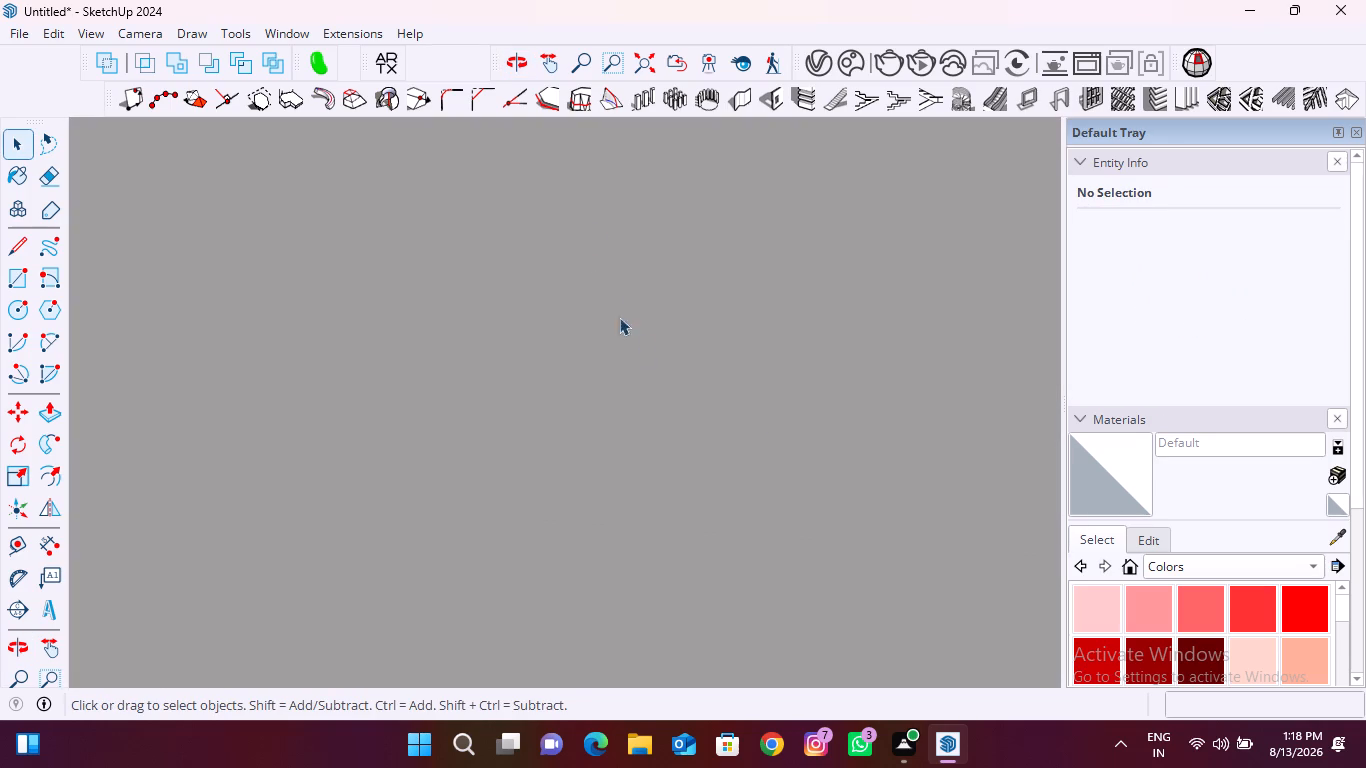
{"action": "scroll", "coordinate": [619, 317], "scroll_direction": "down", "scroll_amount": 13}
{"action": "left_click", "coordinate": [642, 62]}
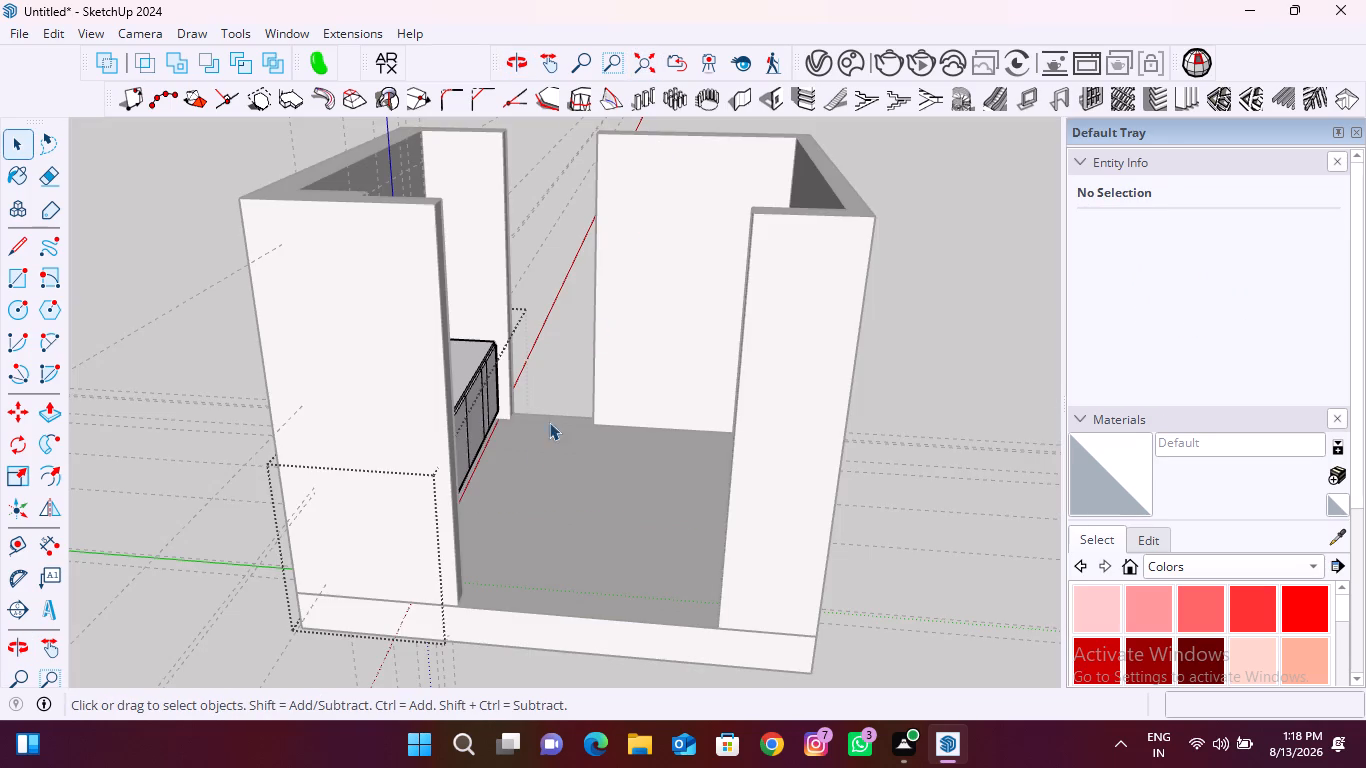
{"action": "middle_click_drag", "start_coordinate": [536, 526], "coordinate": [412, 472]}
{"action": "scroll", "coordinate": [414, 473], "scroll_direction": "up", "scroll_amount": 12}
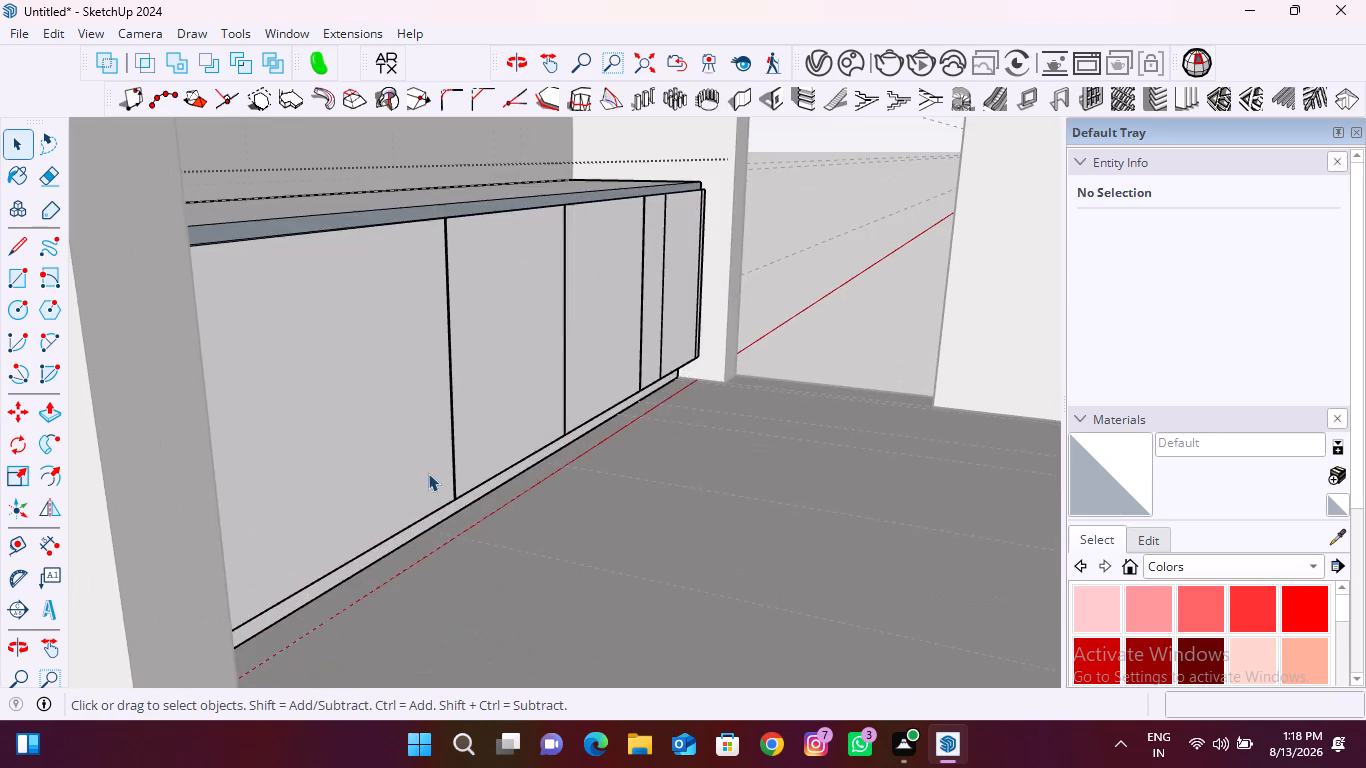
{"action": "scroll", "coordinate": [437, 473], "scroll_direction": "up", "scroll_amount": 14}
{"action": "middle_click_drag", "start_coordinate": [483, 563], "coordinate": [454, 400]}
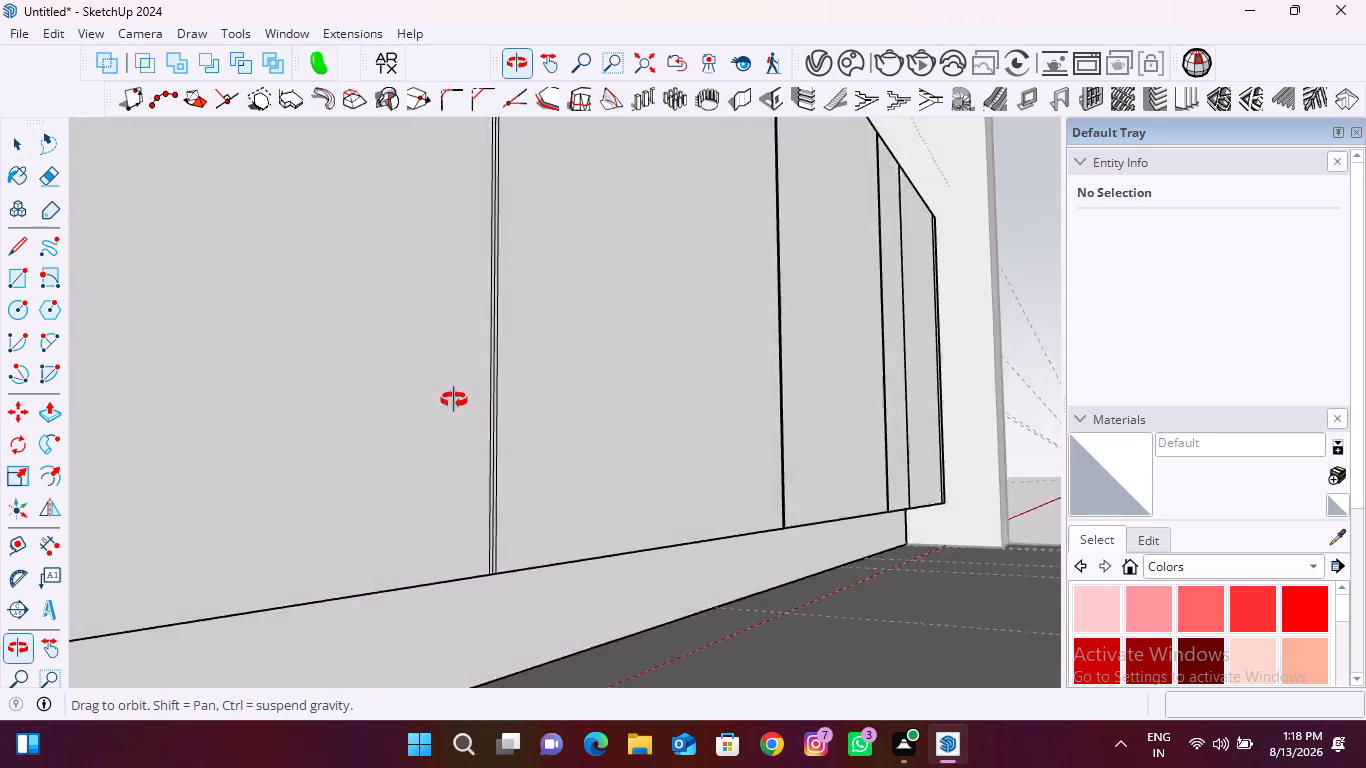
{"action": "middle_click_drag", "start_coordinate": [454, 400], "coordinate": [463, 343]}
{"action": "scroll", "coordinate": [472, 588], "scroll_direction": "up", "scroll_amount": 4}
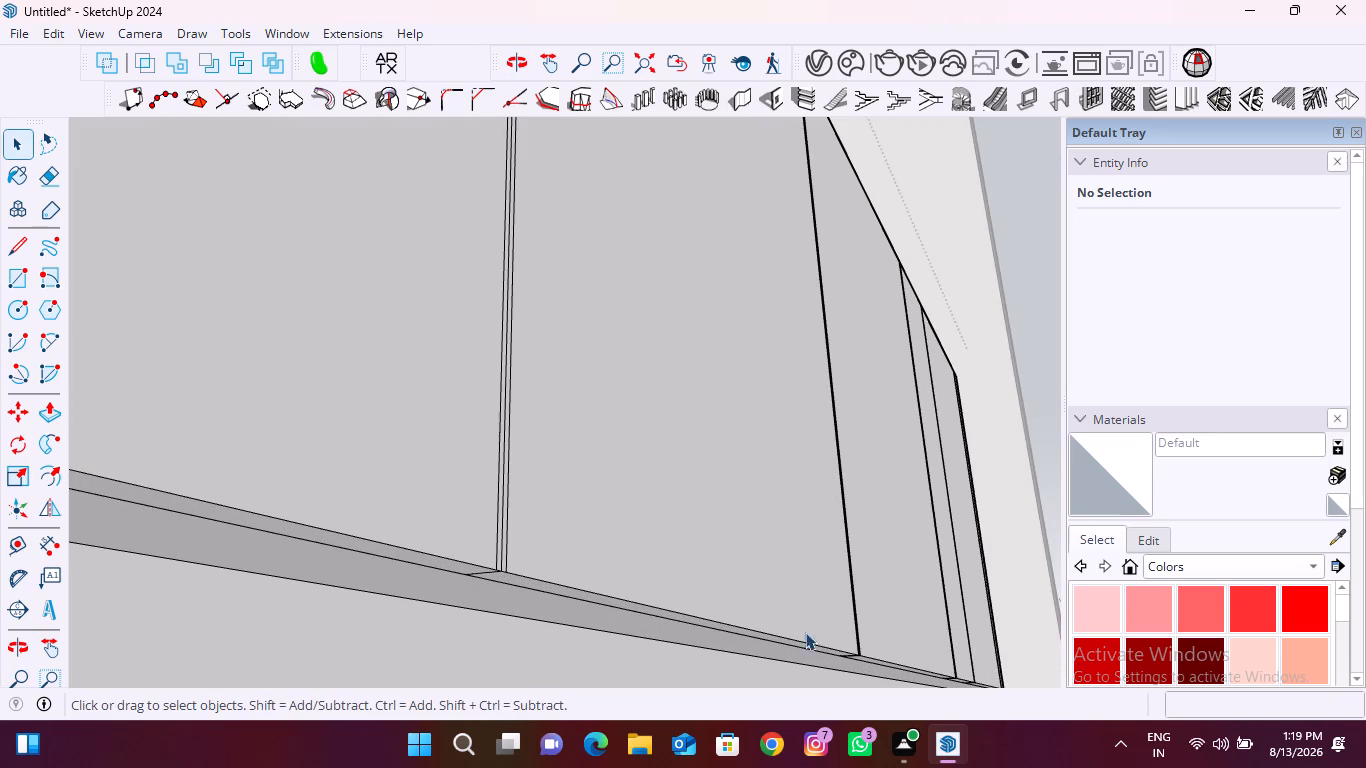
{"action": "scroll", "coordinate": [851, 660], "scroll_direction": "up", "scroll_amount": 17}
{"action": "middle_click_drag", "start_coordinate": [858, 625], "coordinate": [840, 580]}
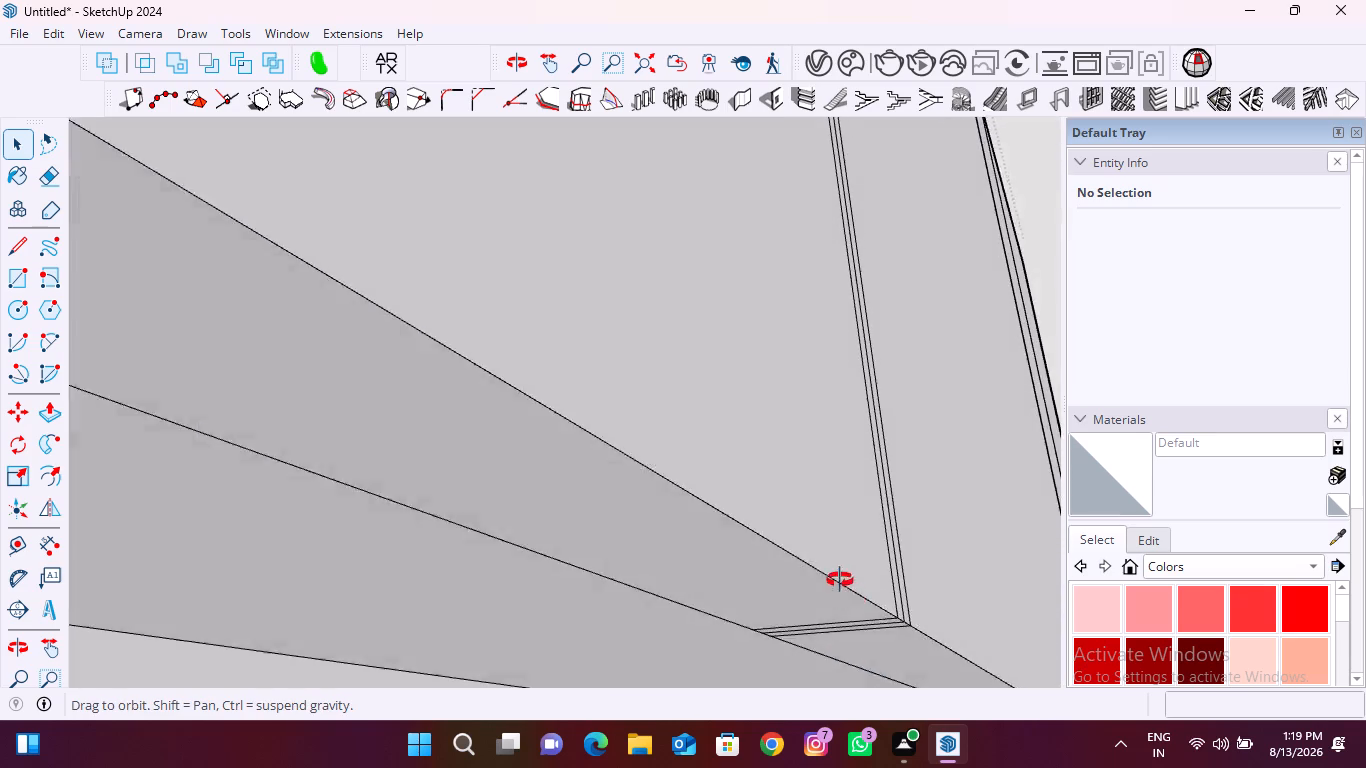
{"action": "middle_click_drag", "start_coordinate": [840, 580], "coordinate": [835, 587]}
{"action": "scroll", "coordinate": [883, 581], "scroll_direction": "down", "scroll_amount": 15}
{"action": "middle_click_drag", "start_coordinate": [723, 538], "coordinate": [723, 575]}
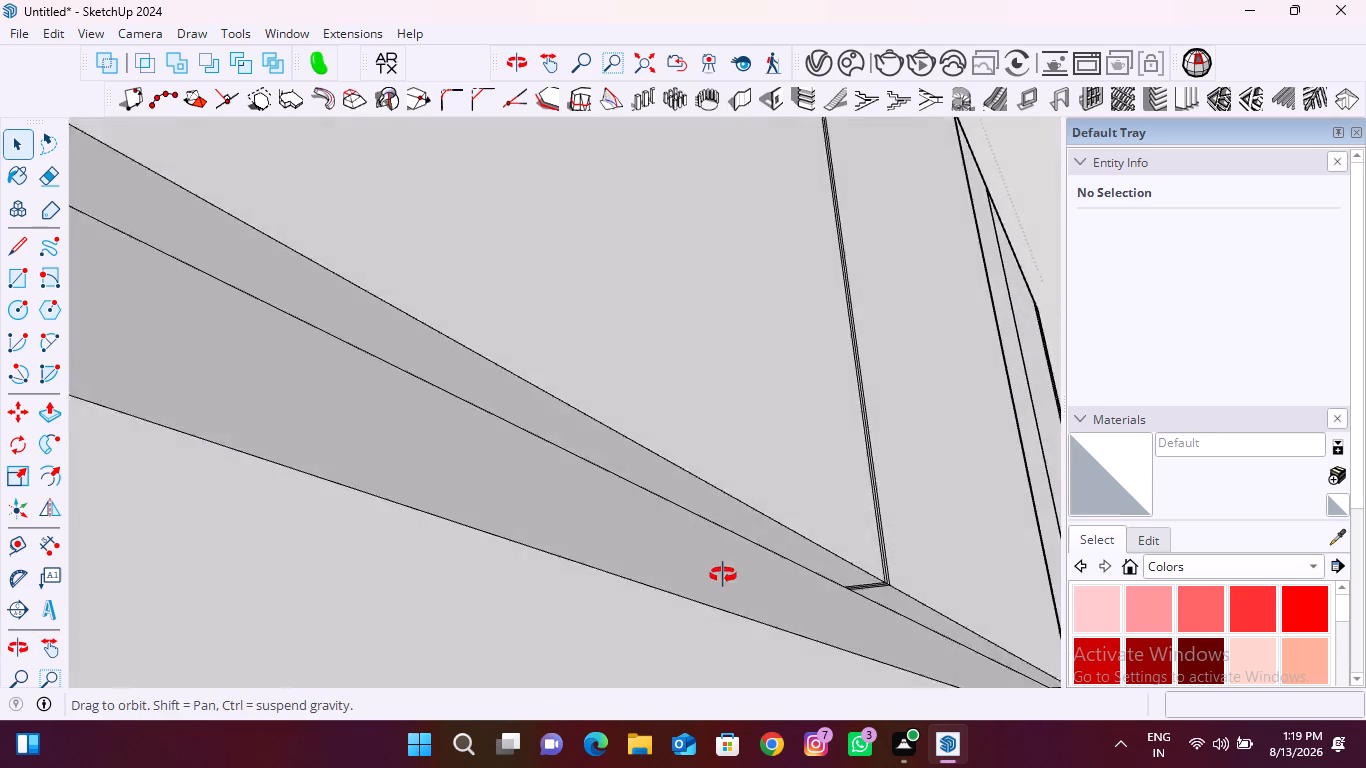
{"action": "middle_click_drag", "start_coordinate": [723, 575], "coordinate": [741, 605]}
{"action": "scroll", "coordinate": [821, 591], "scroll_direction": "down", "scroll_amount": 9}
{"action": "scroll", "coordinate": [574, 547], "scroll_direction": "up", "scroll_amount": 6}
{"action": "scroll", "coordinate": [659, 534], "scroll_direction": "up", "scroll_amount": 4}
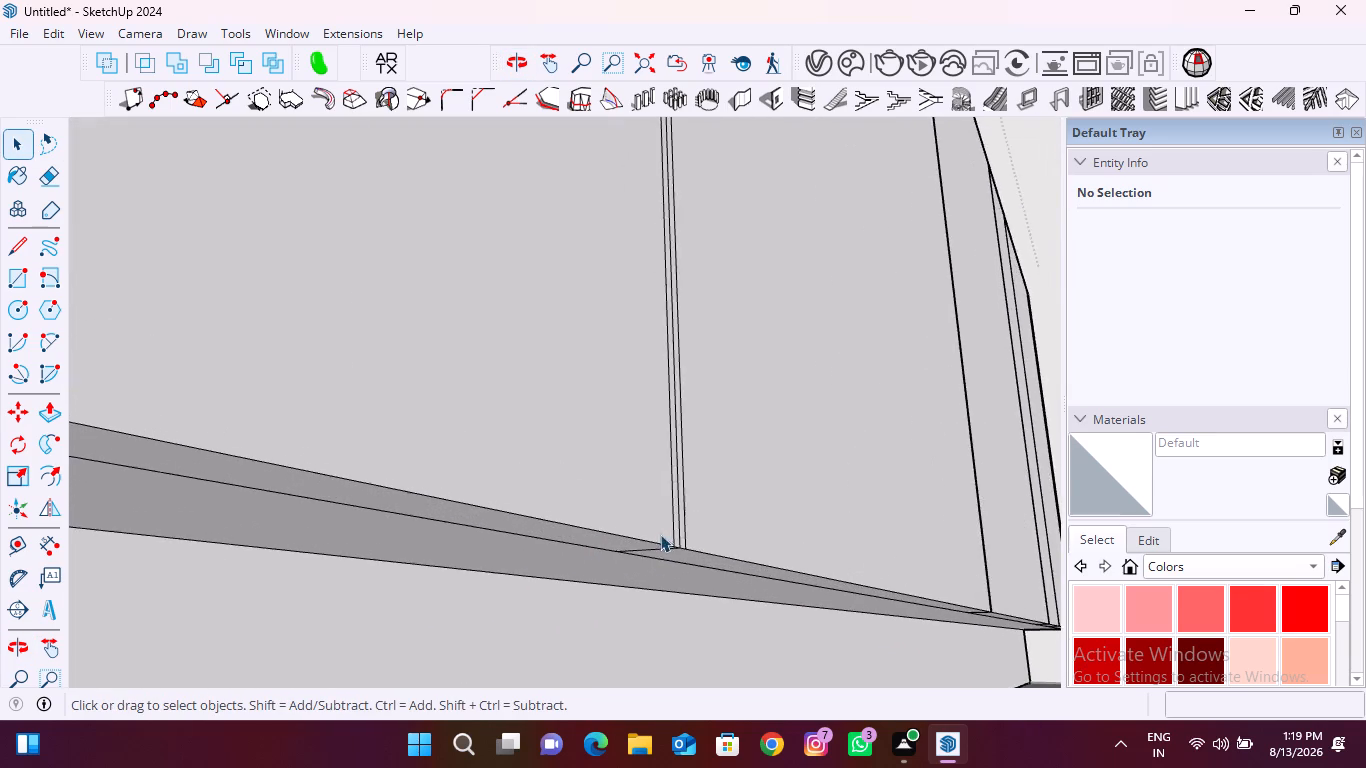
{"action": "scroll", "coordinate": [660, 534], "scroll_direction": "up", "scroll_amount": 13}
{"action": "middle_click_drag", "start_coordinate": [675, 557], "coordinate": [534, 496]}
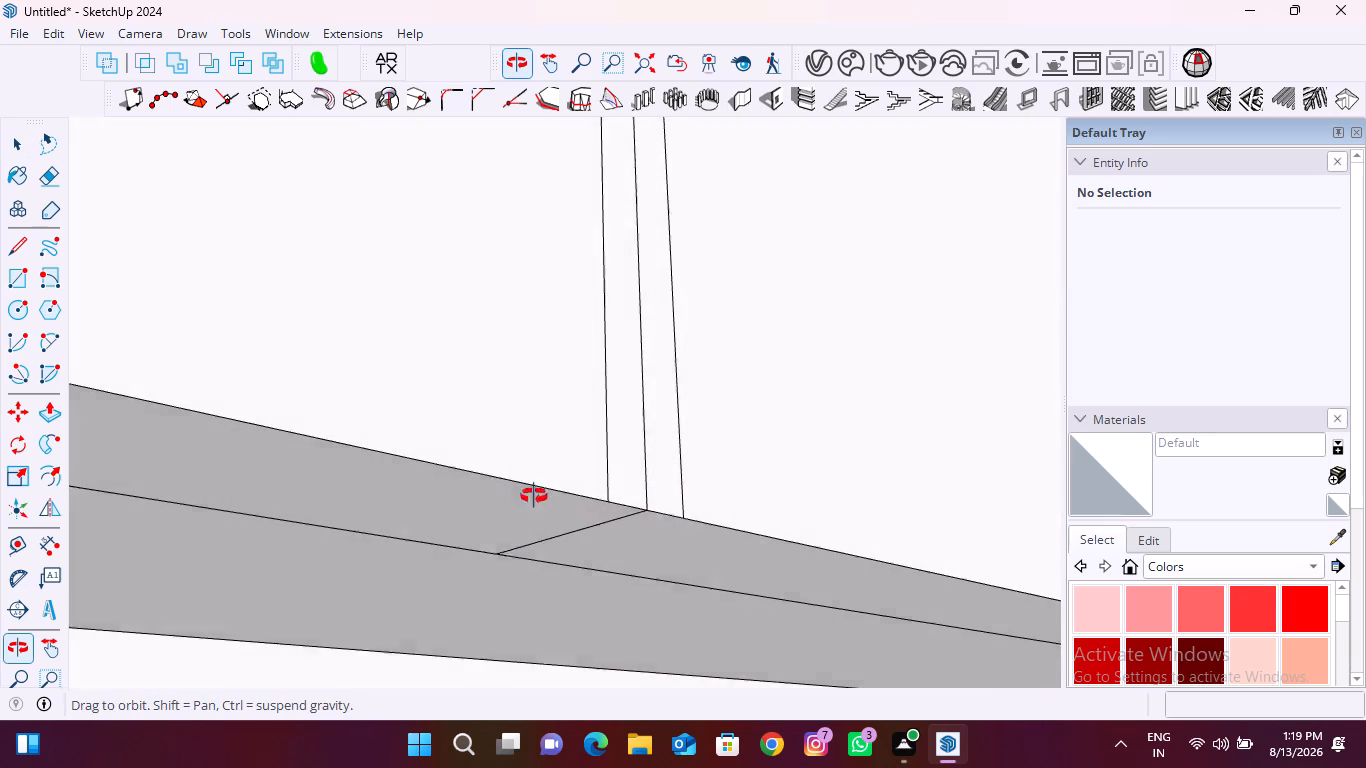
{"action": "middle_click_drag", "start_coordinate": [534, 496], "coordinate": [490, 463]}
{"action": "key", "text": "l"}
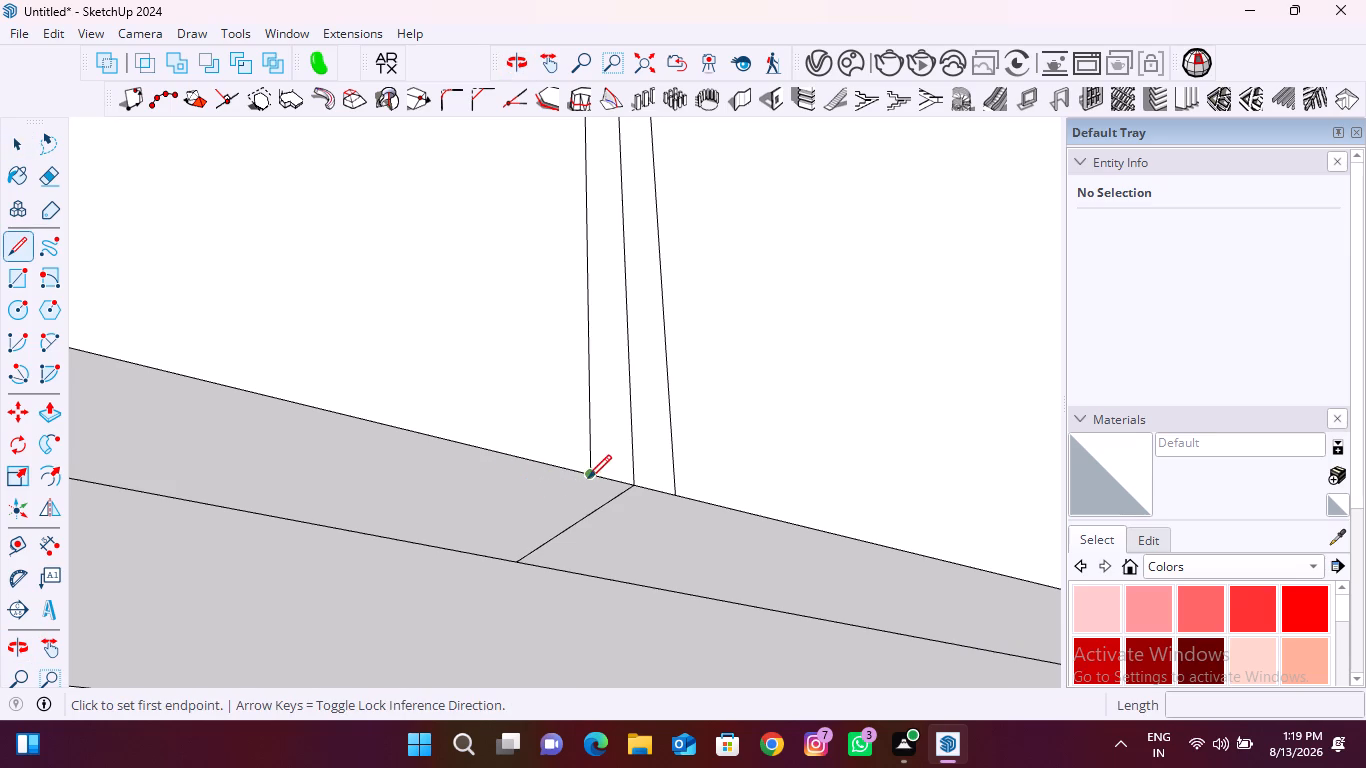
{"action": "left_click", "coordinate": [588, 478]}
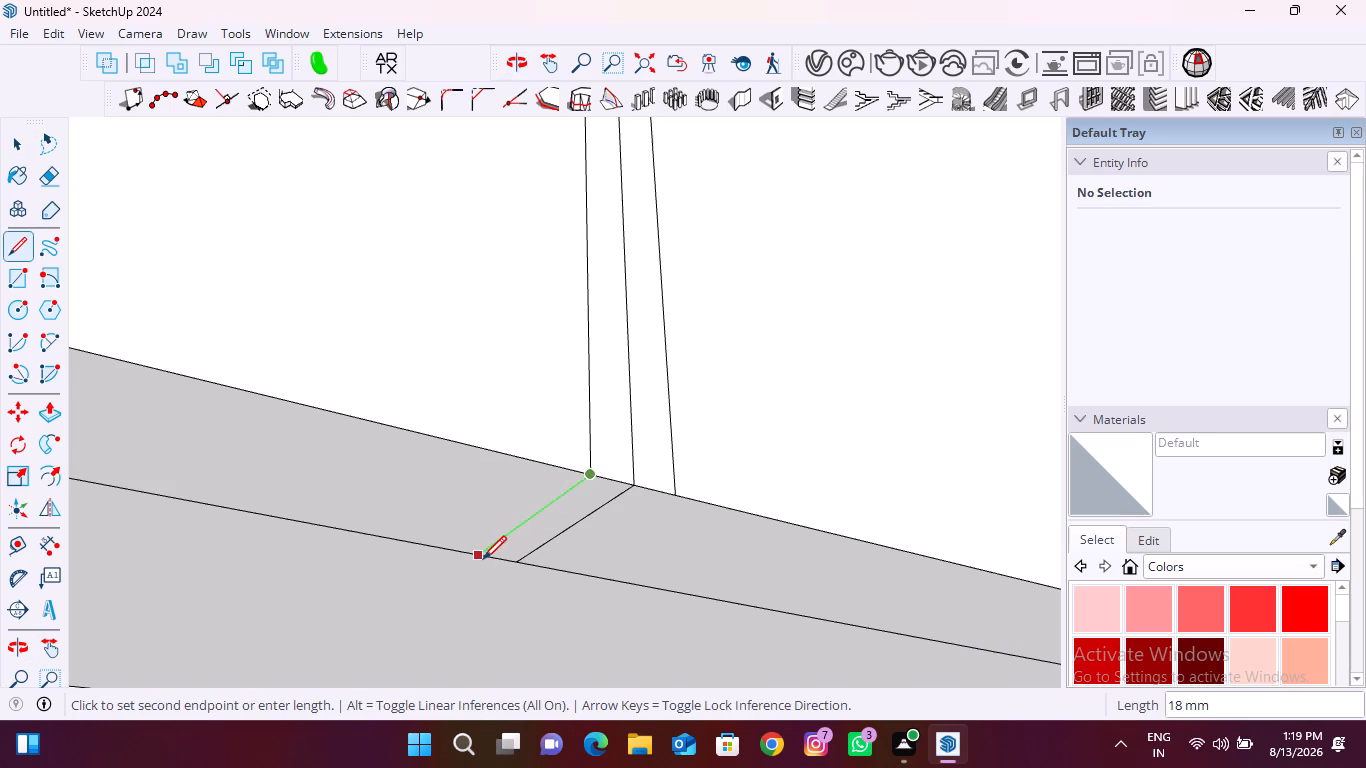
{"action": "left_click", "coordinate": [483, 559]}
{"action": "left_click", "coordinate": [671, 498]}
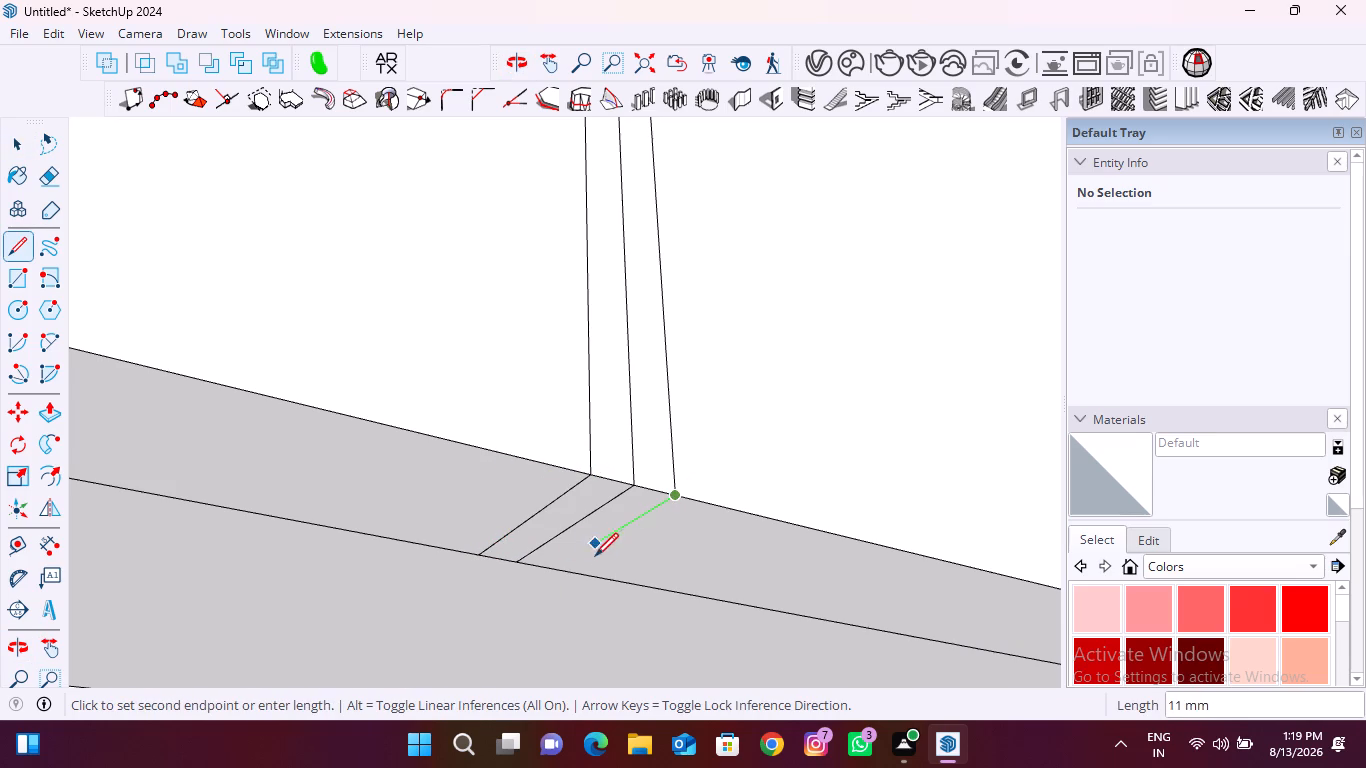
{"action": "left_click", "coordinate": [559, 573]}
{"action": "key", "text": "space"}
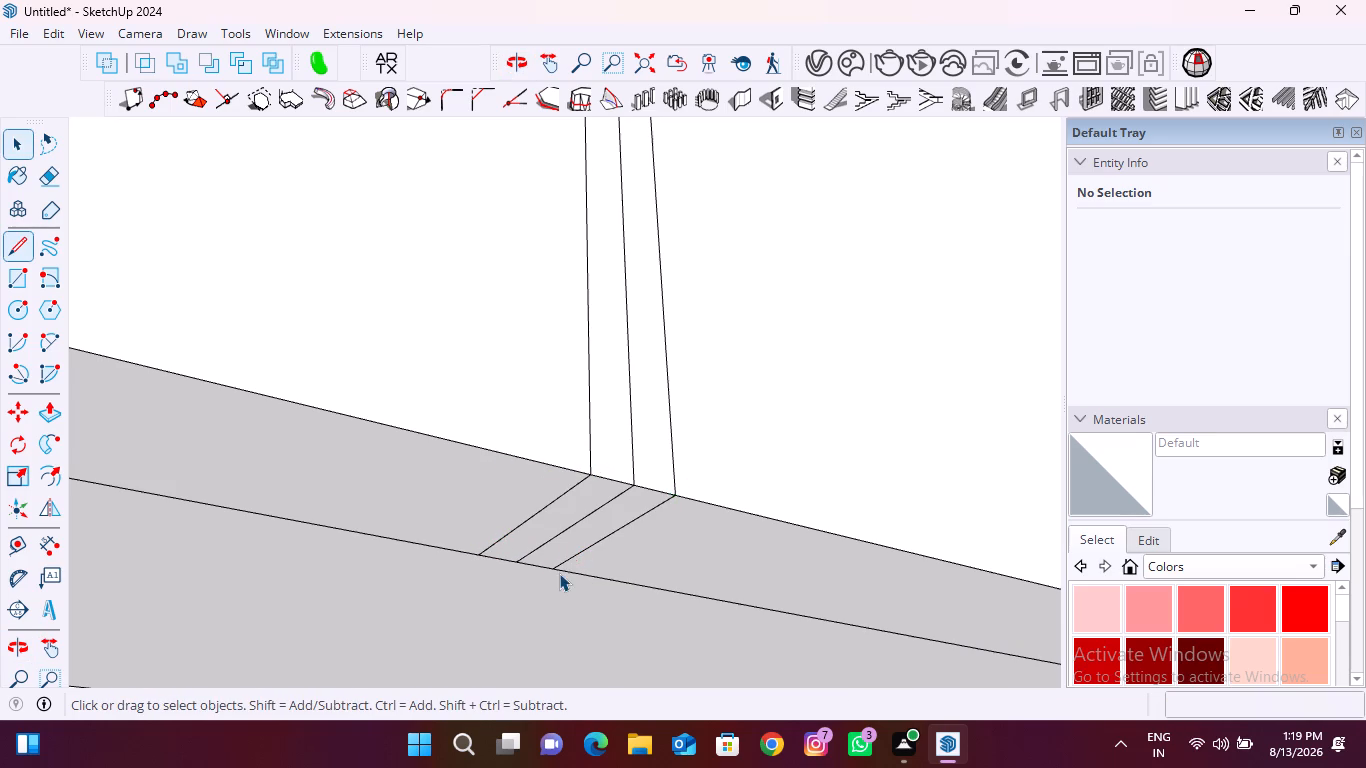
Delete the original middle underside and front vertical seam edges at this second joint from the blue axis.
{"action": "left_click", "coordinate": [600, 504]}
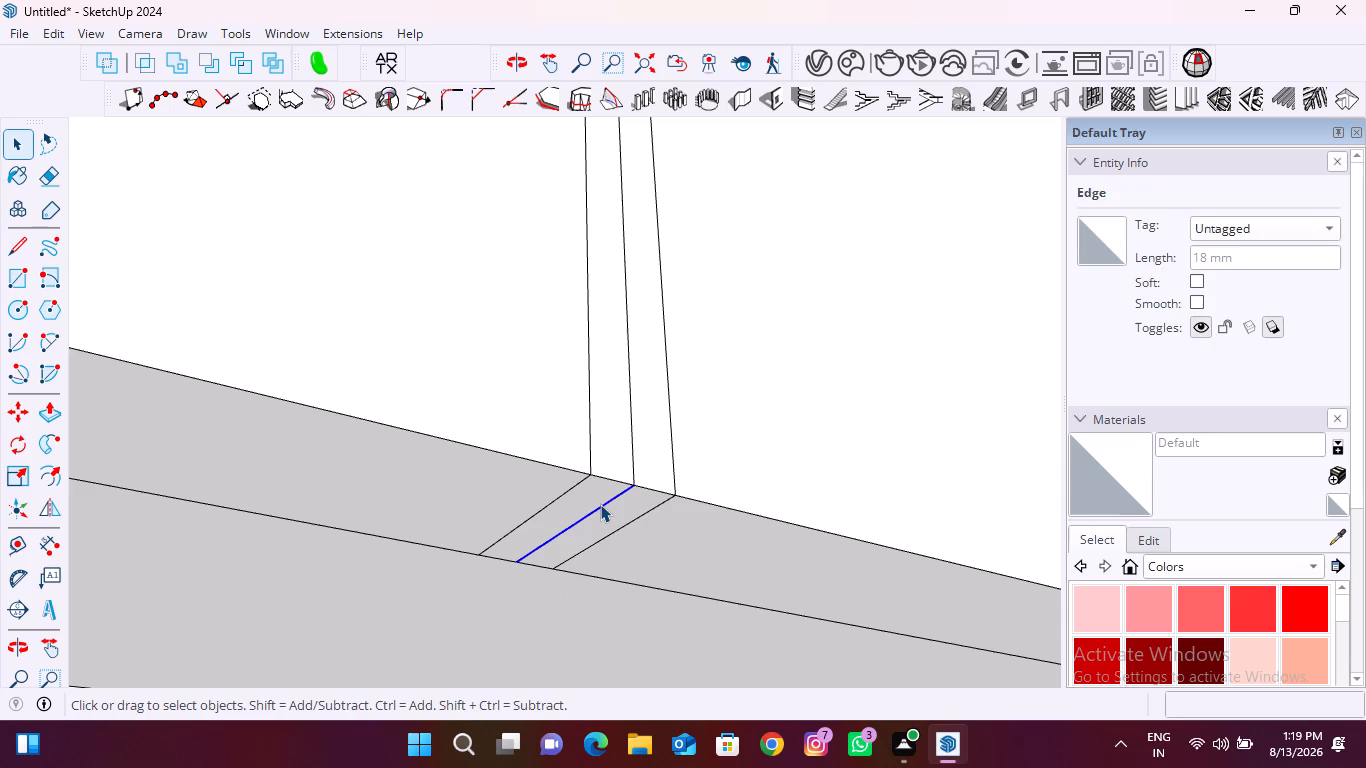
{"action": "key", "text": "Delete"}
{"action": "left_click", "coordinate": [632, 480]}
{"action": "key", "text": "Delete"}
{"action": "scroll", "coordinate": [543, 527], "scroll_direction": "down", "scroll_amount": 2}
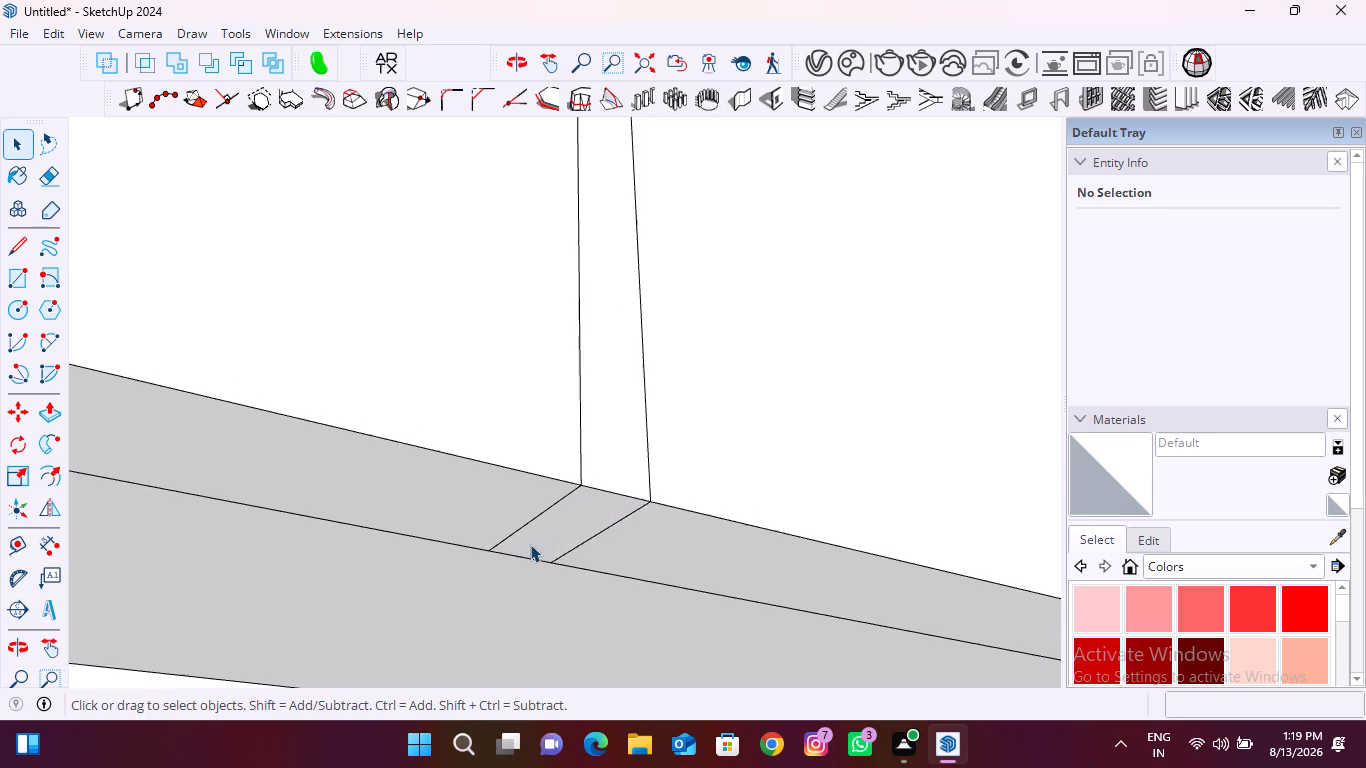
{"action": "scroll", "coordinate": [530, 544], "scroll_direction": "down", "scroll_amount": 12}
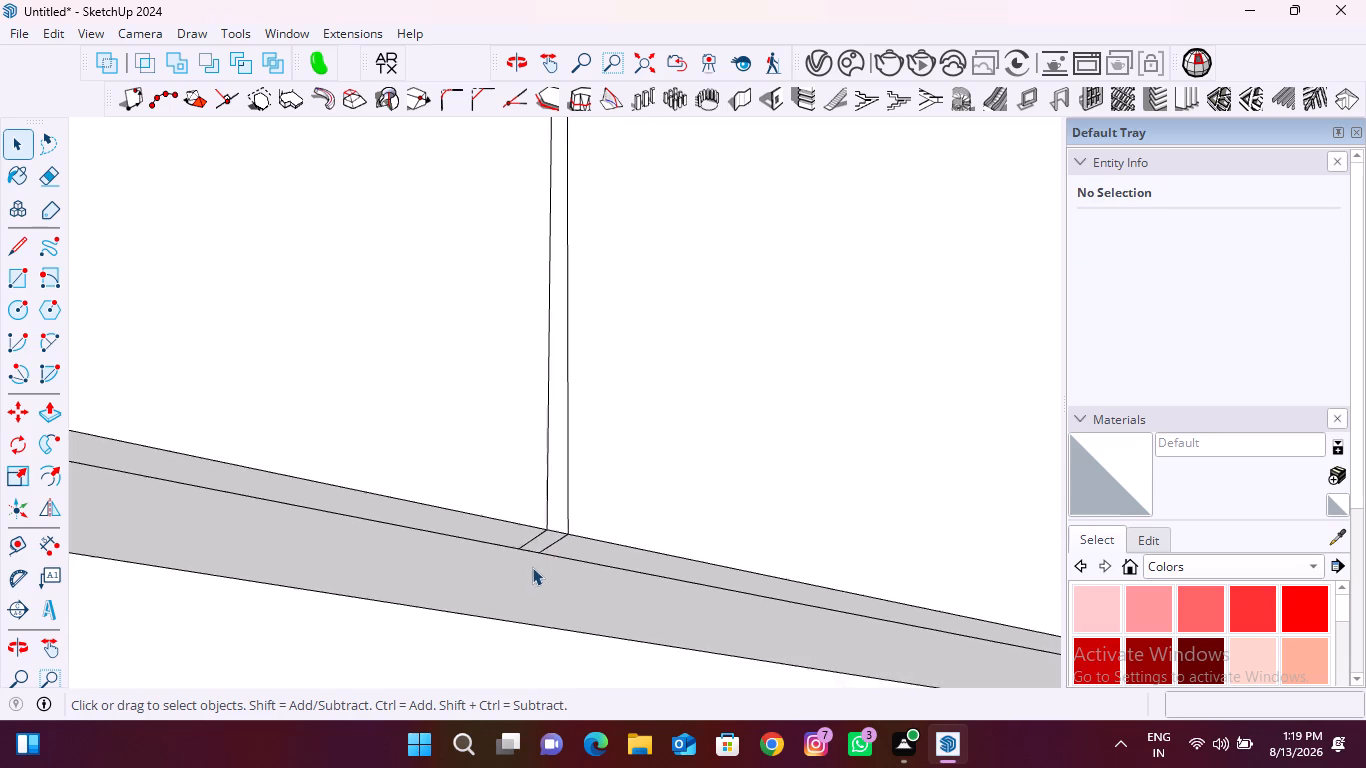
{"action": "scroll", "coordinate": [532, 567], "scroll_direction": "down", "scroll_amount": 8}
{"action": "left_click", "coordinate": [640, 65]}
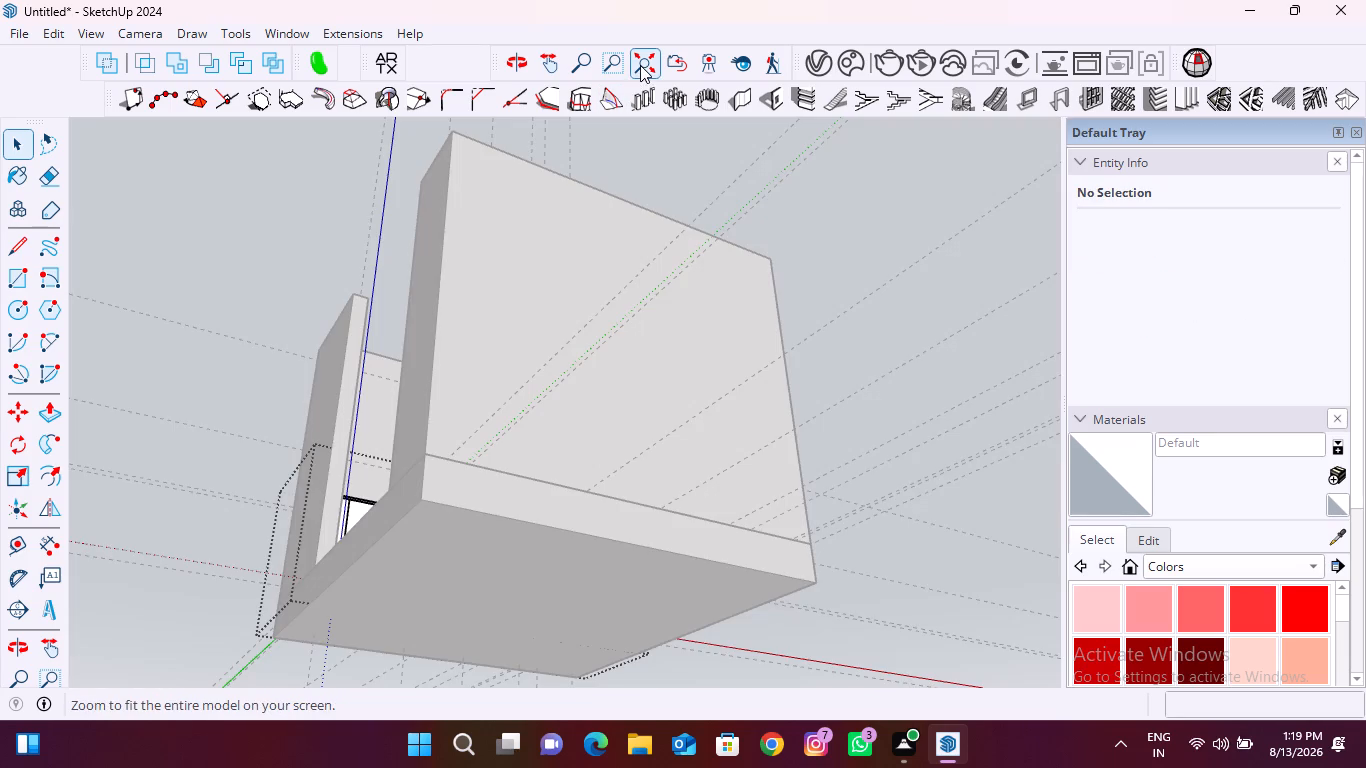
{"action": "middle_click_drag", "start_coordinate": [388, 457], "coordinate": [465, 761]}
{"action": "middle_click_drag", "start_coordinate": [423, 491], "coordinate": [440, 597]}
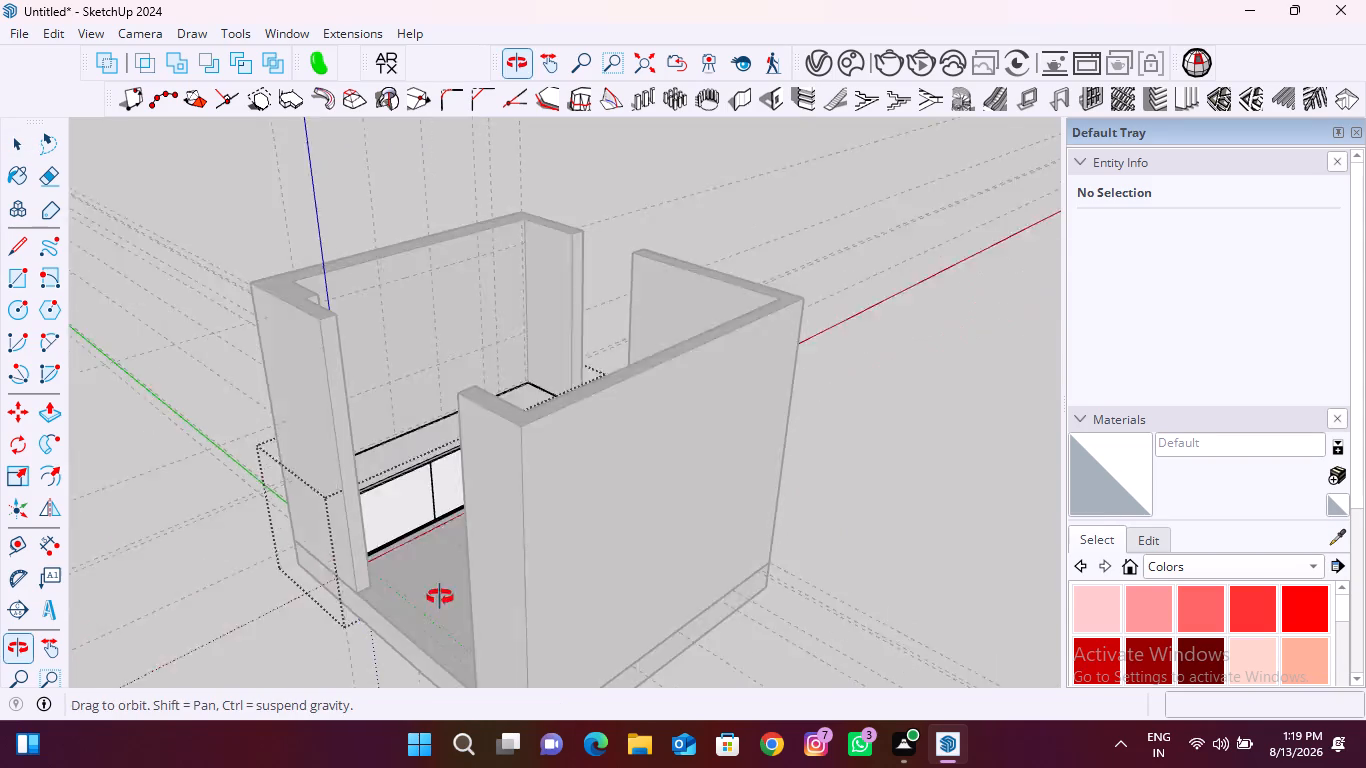
Copy the 690 mm vertical seam on the front panel's rear face to both 18 mm cross edges at the joint nearest the blue axis.
{"action": "middle_click_drag", "start_coordinate": [440, 597], "coordinate": [404, 674]}
{"action": "scroll", "coordinate": [369, 496], "scroll_direction": "up", "scroll_amount": 17}
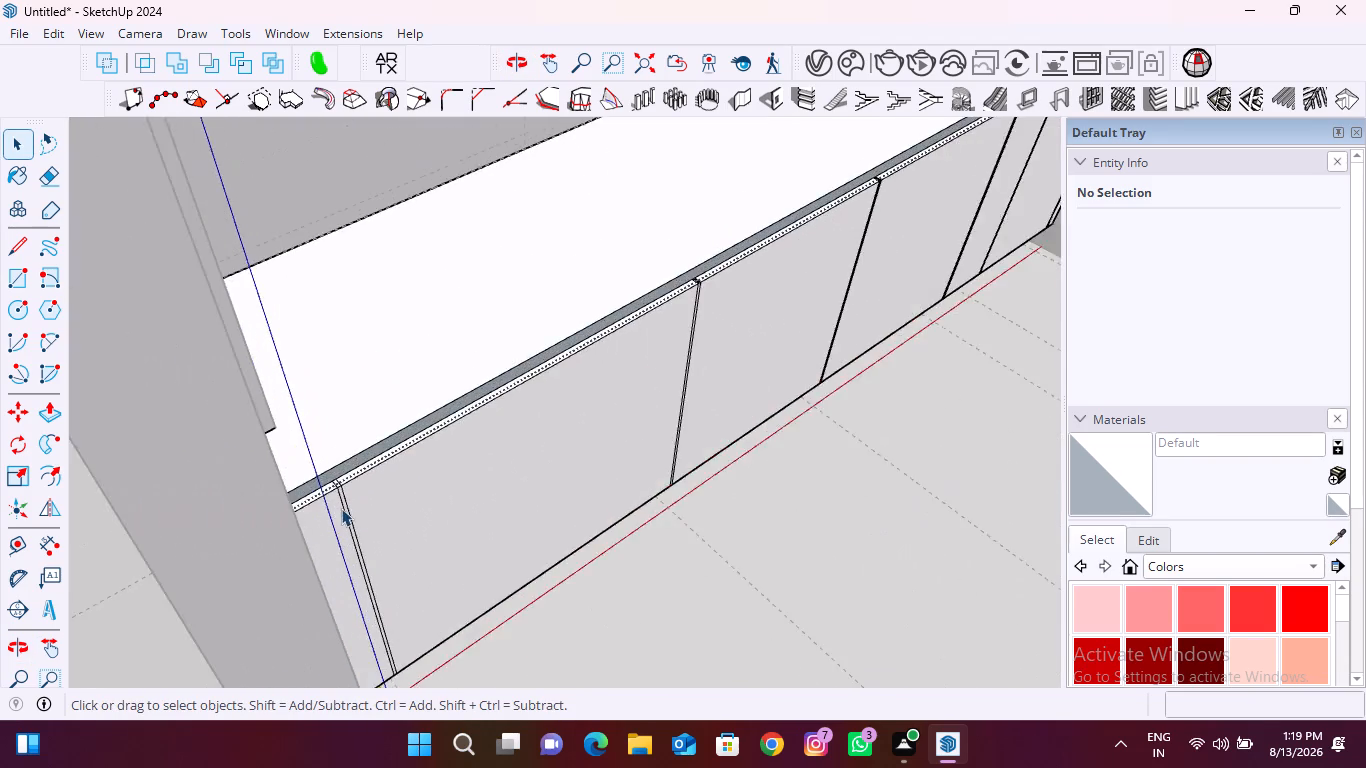
{"action": "scroll", "coordinate": [341, 508], "scroll_direction": "up", "scroll_amount": 20}
{"action": "scroll", "coordinate": [341, 508], "scroll_direction": "up", "scroll_amount": 15}
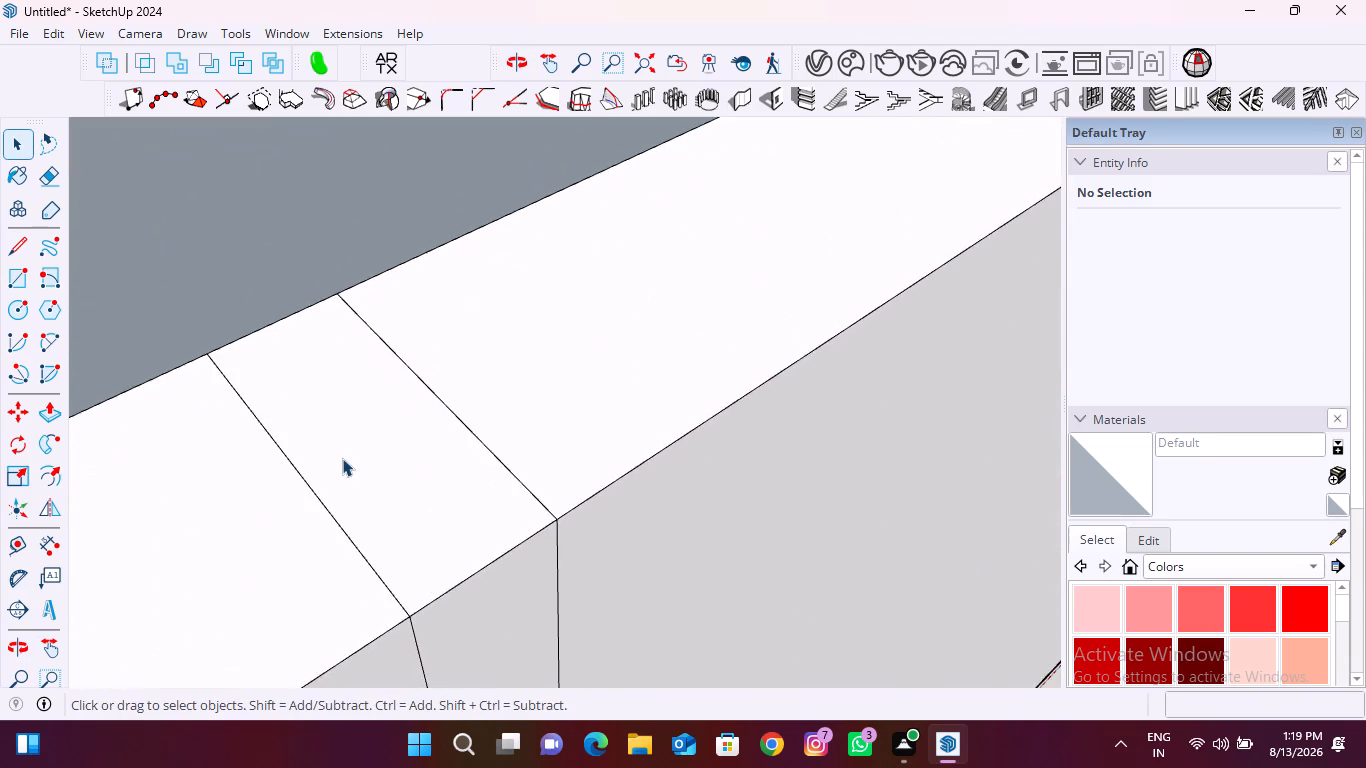
{"action": "scroll", "coordinate": [342, 458], "scroll_direction": "up", "scroll_amount": 5}
{"action": "middle_click_drag", "start_coordinate": [365, 538], "coordinate": [412, 297]}
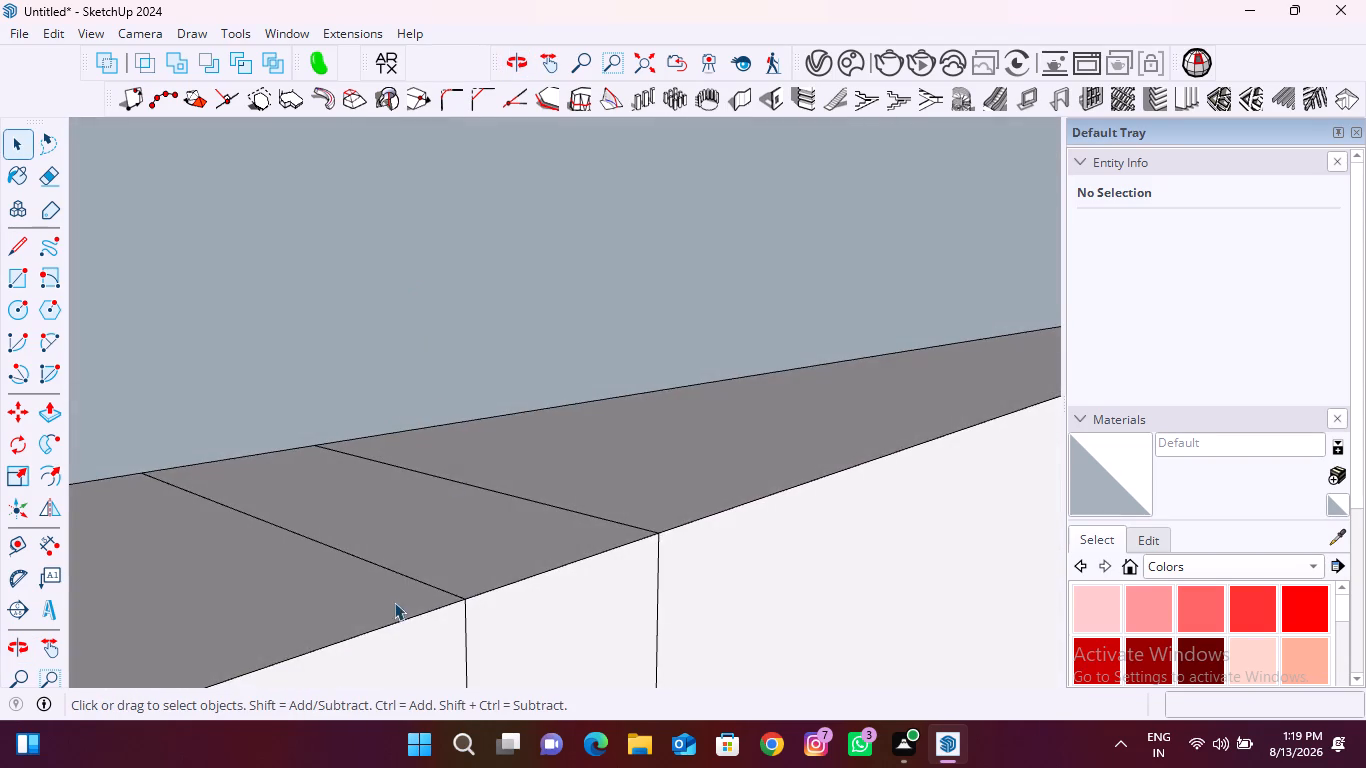
{"action": "scroll", "coordinate": [394, 603], "scroll_direction": "up", "scroll_amount": 16}
{"action": "middle_click_drag", "start_coordinate": [394, 600], "coordinate": [433, 453]}
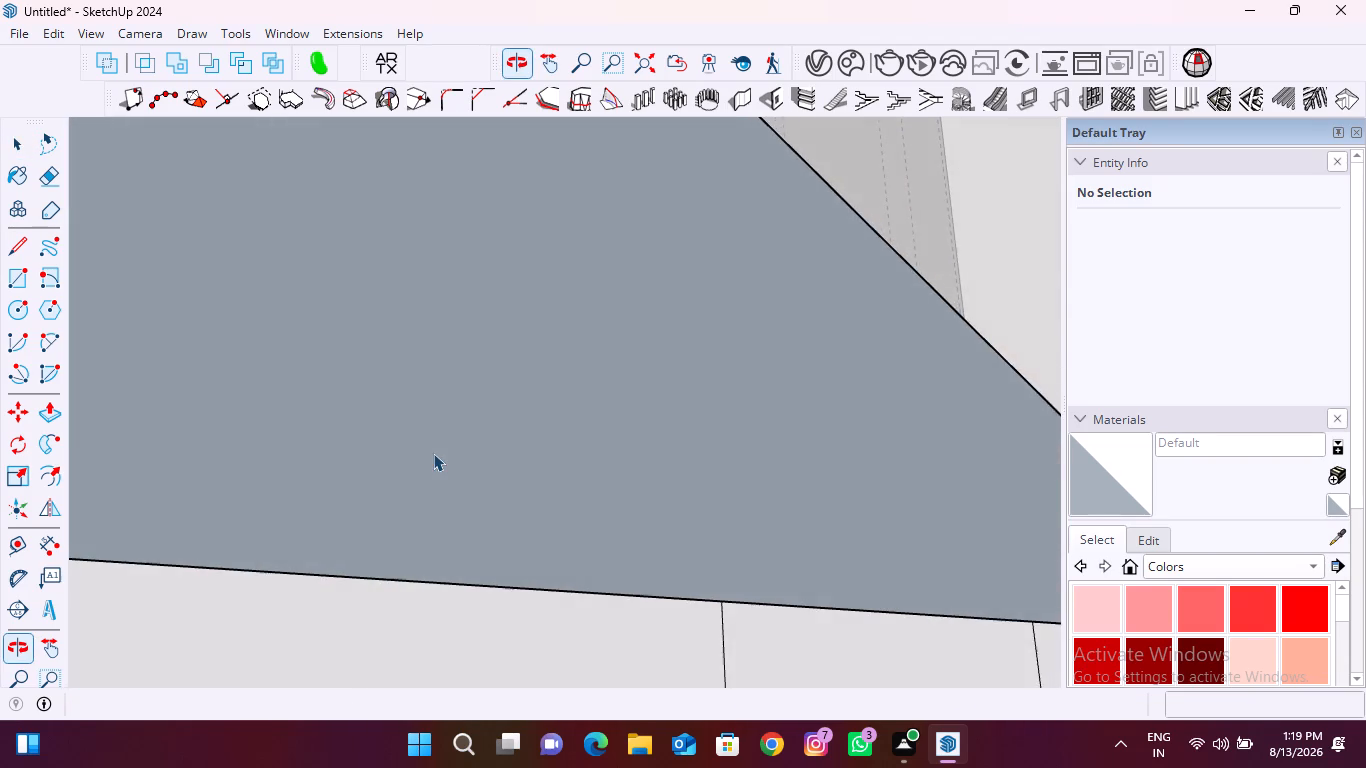
{"action": "scroll", "coordinate": [433, 455], "scroll_direction": "down", "scroll_amount": 5}
{"action": "middle_click", "coordinate": [513, 483]}
{"action": "middle_click_drag", "start_coordinate": [378, 532], "coordinate": [428, 575]}
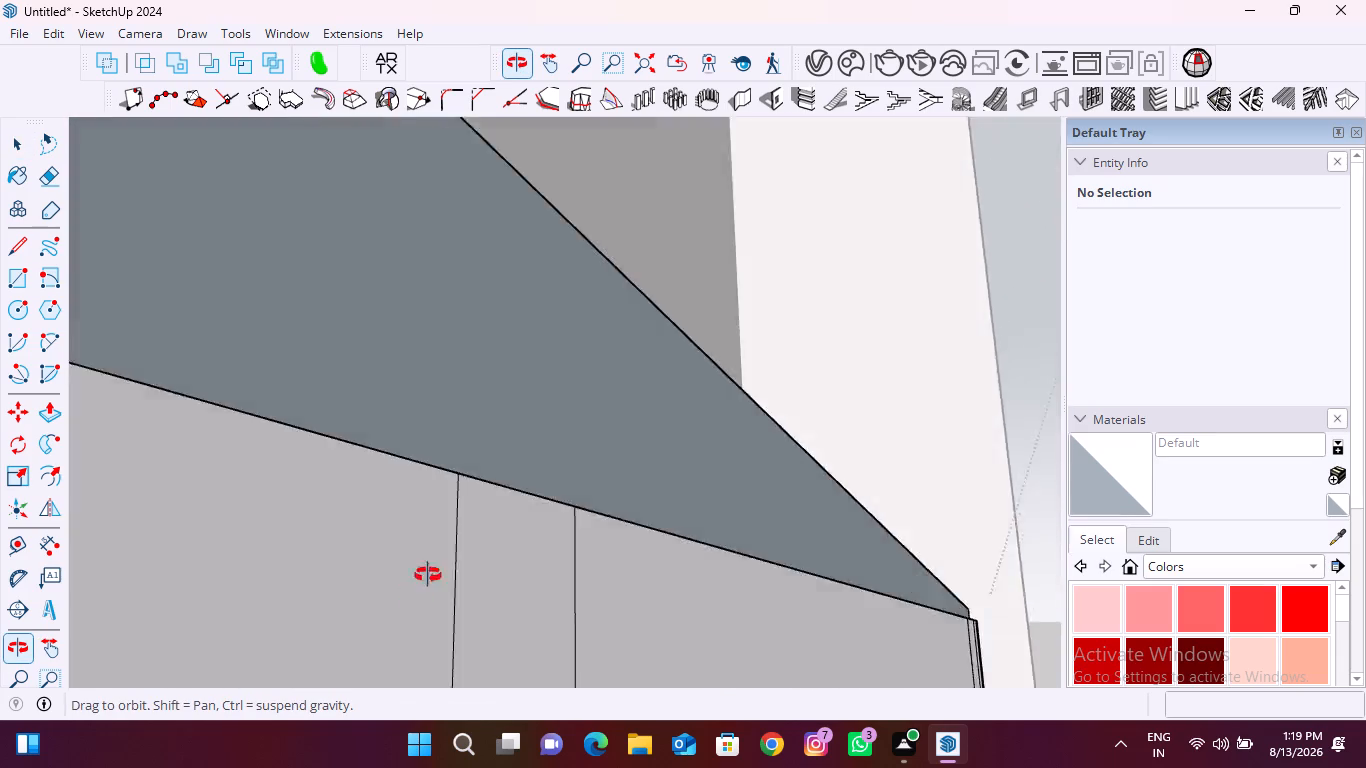
{"action": "middle_click_drag", "start_coordinate": [428, 575], "coordinate": [324, 693]}
{"action": "scroll", "coordinate": [326, 446], "scroll_direction": "up", "scroll_amount": 18}
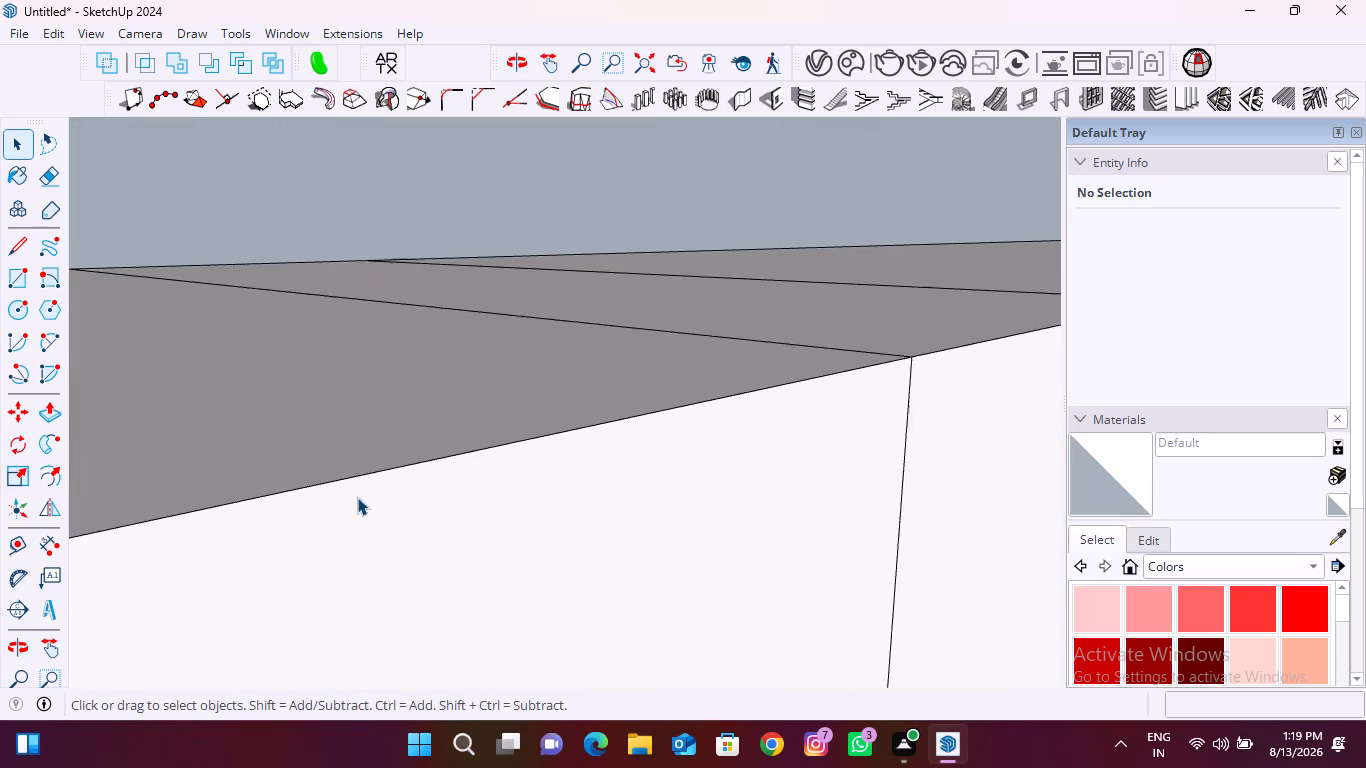
{"action": "scroll", "coordinate": [357, 497], "scroll_direction": "up", "scroll_amount": 15}
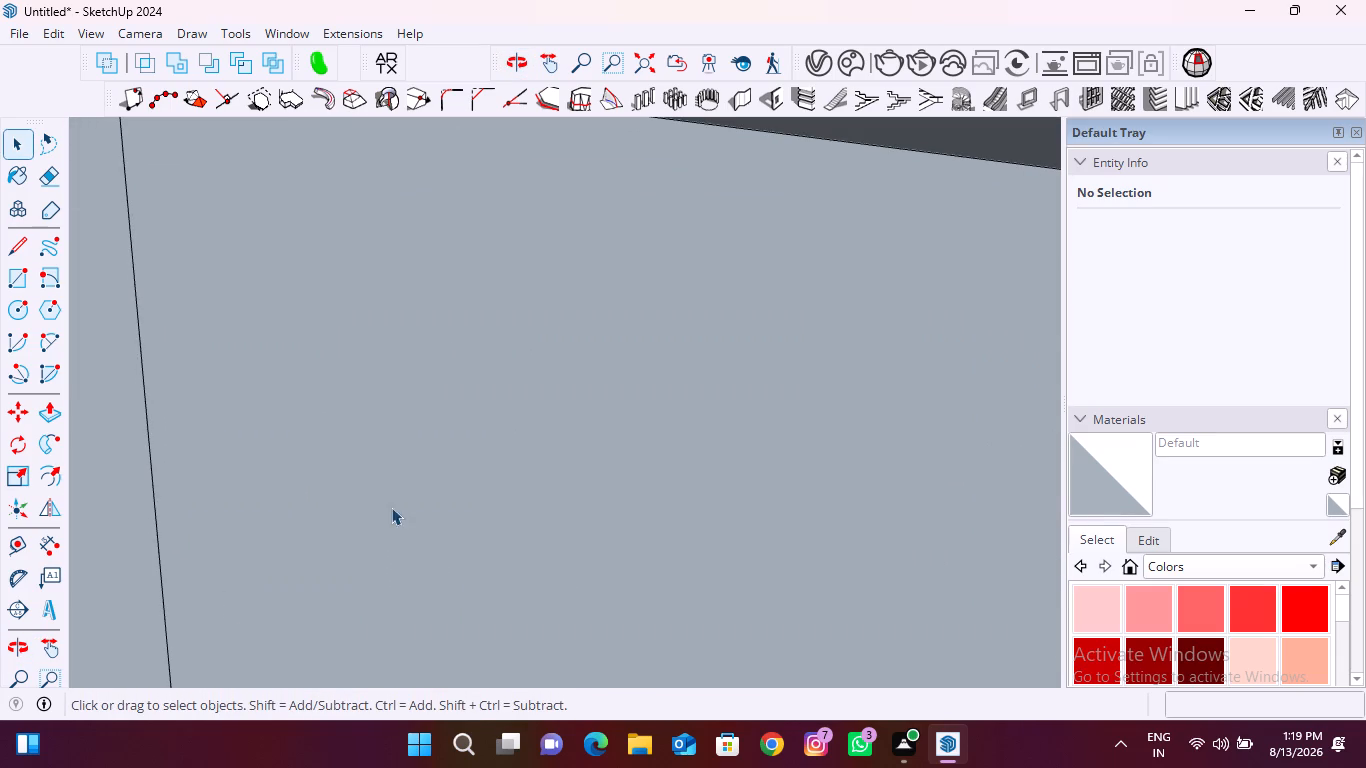
{"action": "middle_click_drag", "start_coordinate": [393, 519], "coordinate": [186, 326]}
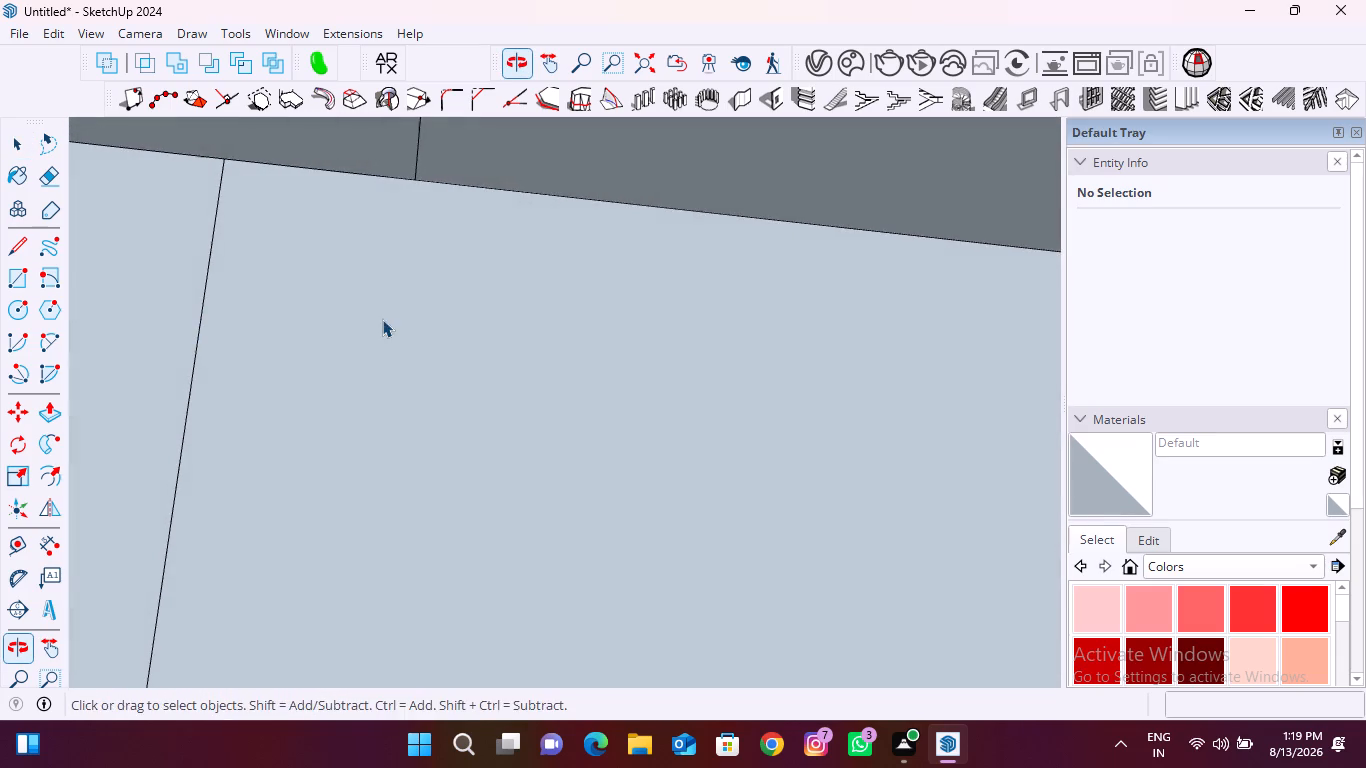
{"action": "middle_click_drag", "start_coordinate": [382, 319], "coordinate": [138, 377]}
{"action": "middle_click_drag", "start_coordinate": [390, 343], "coordinate": [301, 373]}
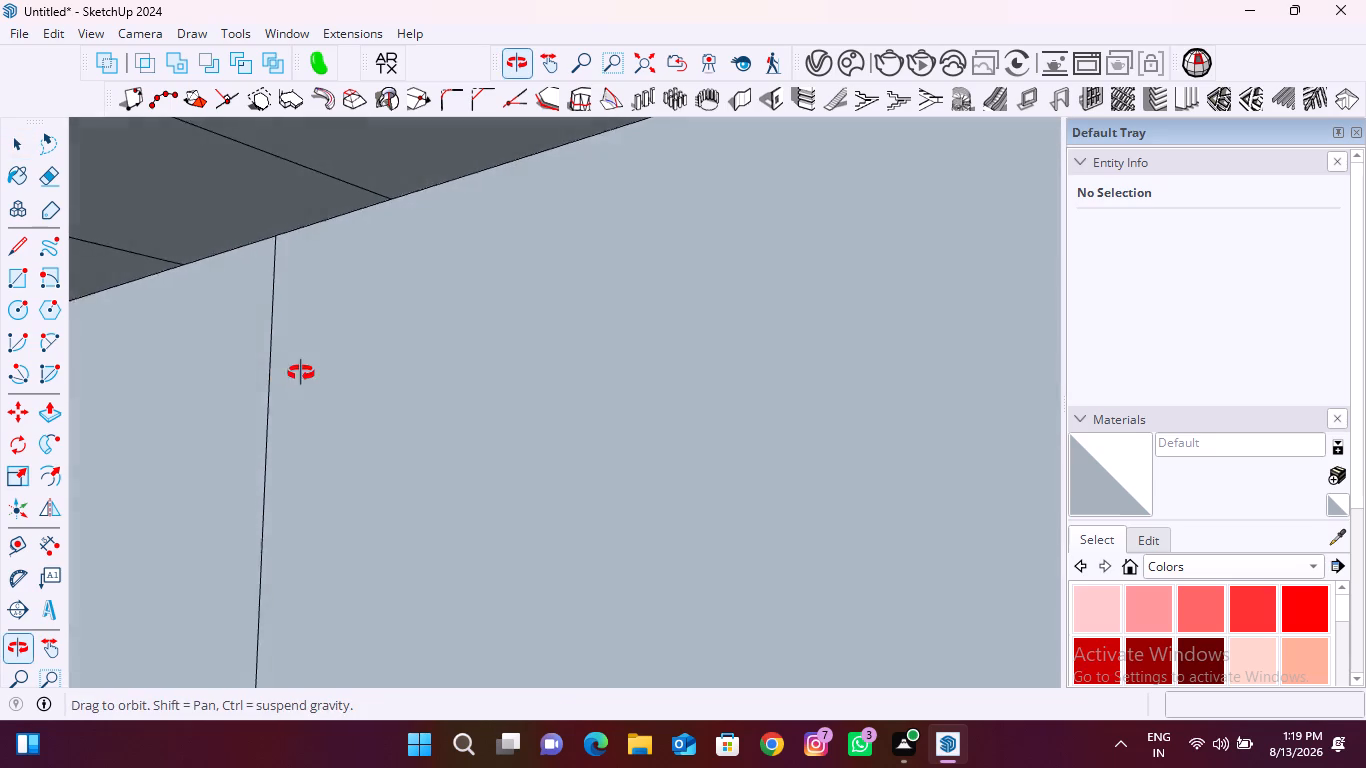
{"action": "middle_click_drag", "start_coordinate": [301, 373], "coordinate": [278, 383]}
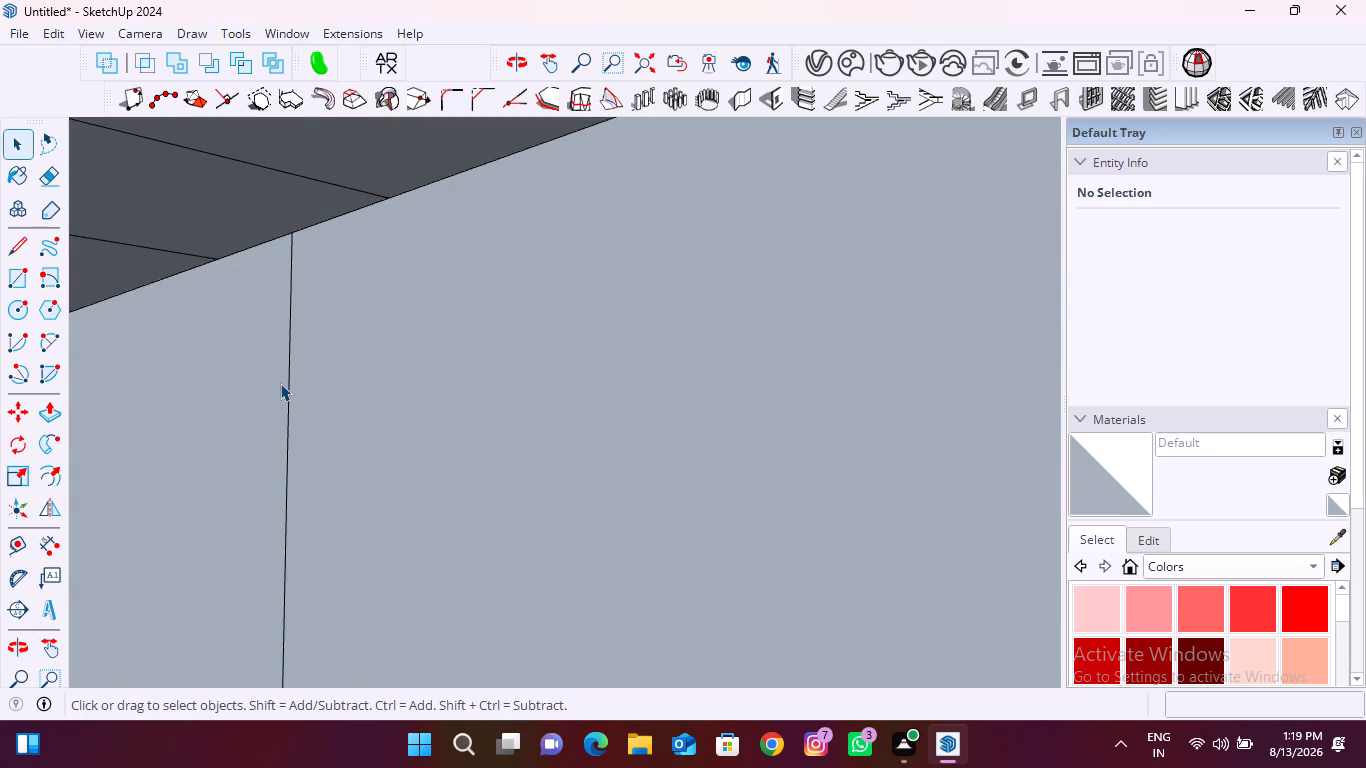
{"action": "left_click", "coordinate": [289, 393]}
{"action": "key", "text": "m"}
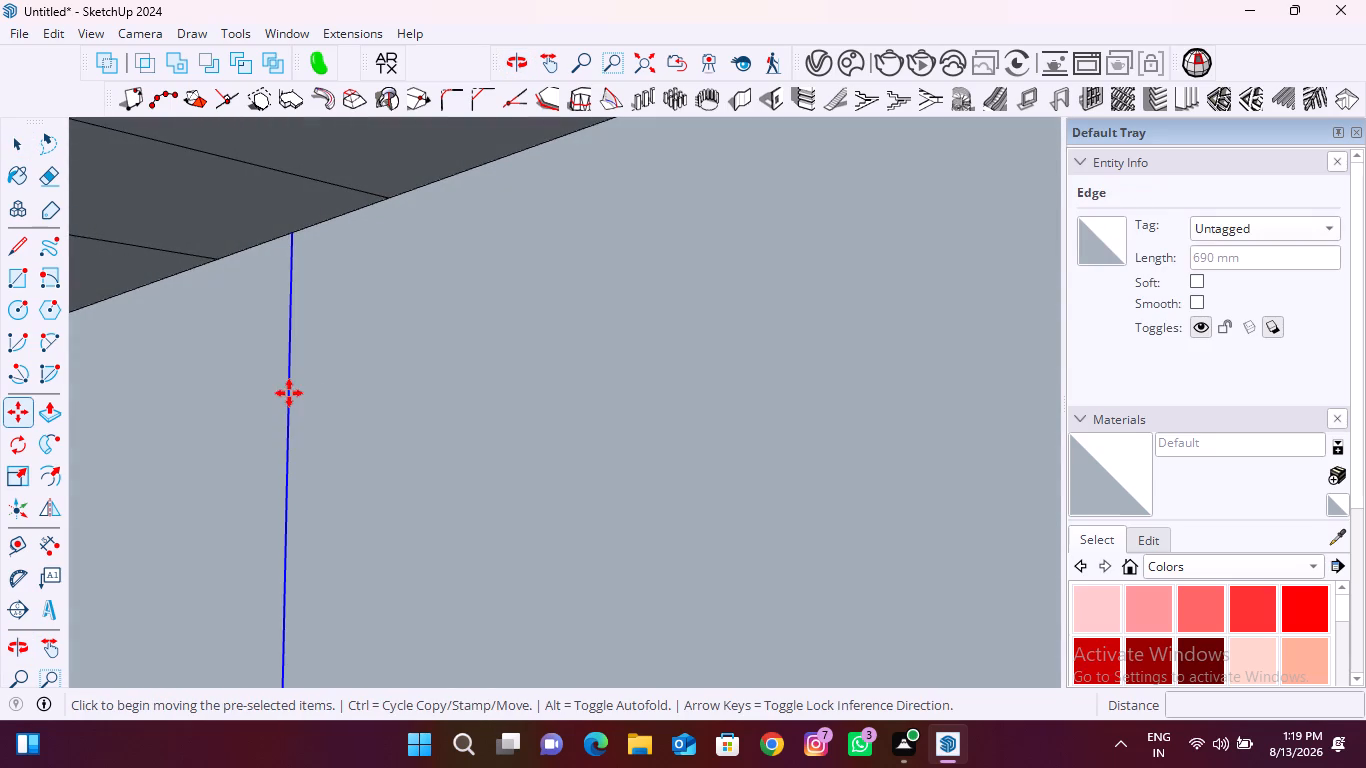
{"action": "left_click", "coordinate": [291, 237]}
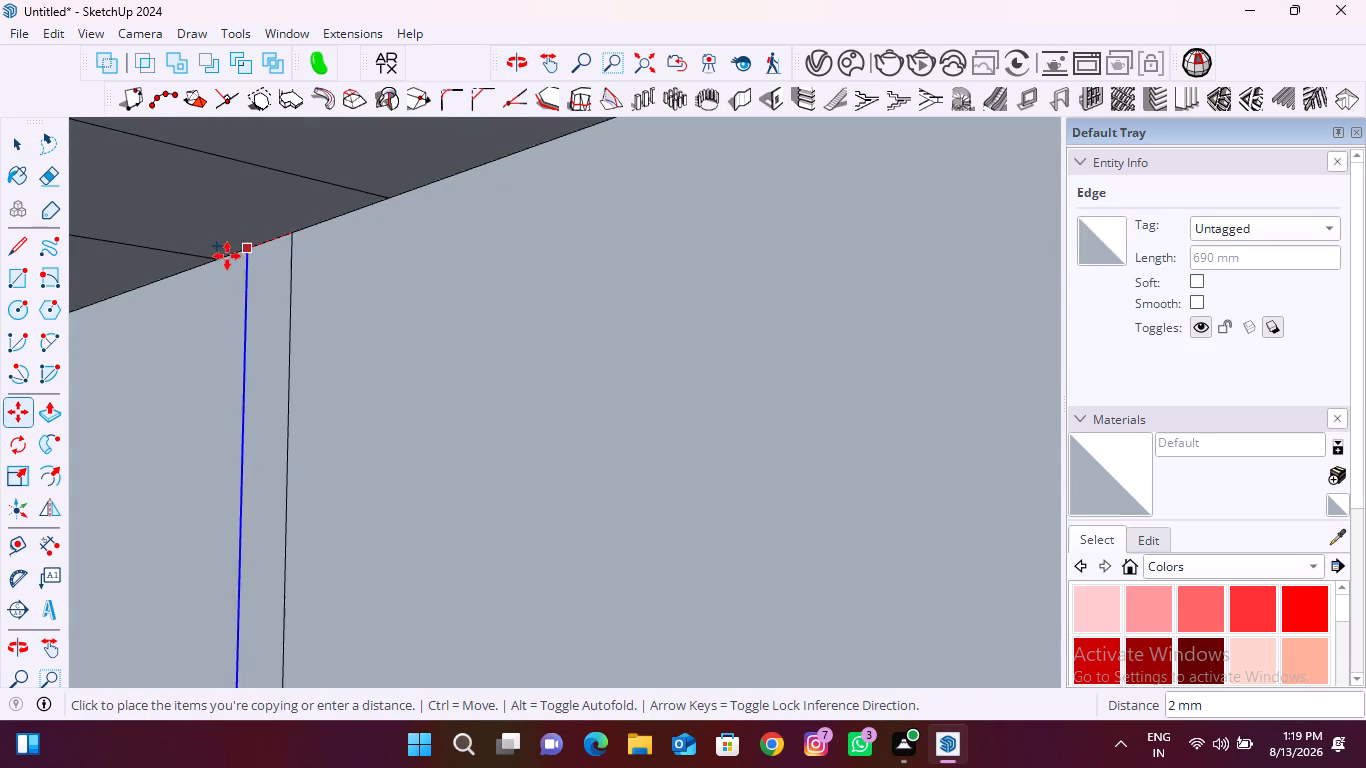
{"action": "left_click", "coordinate": [216, 260]}
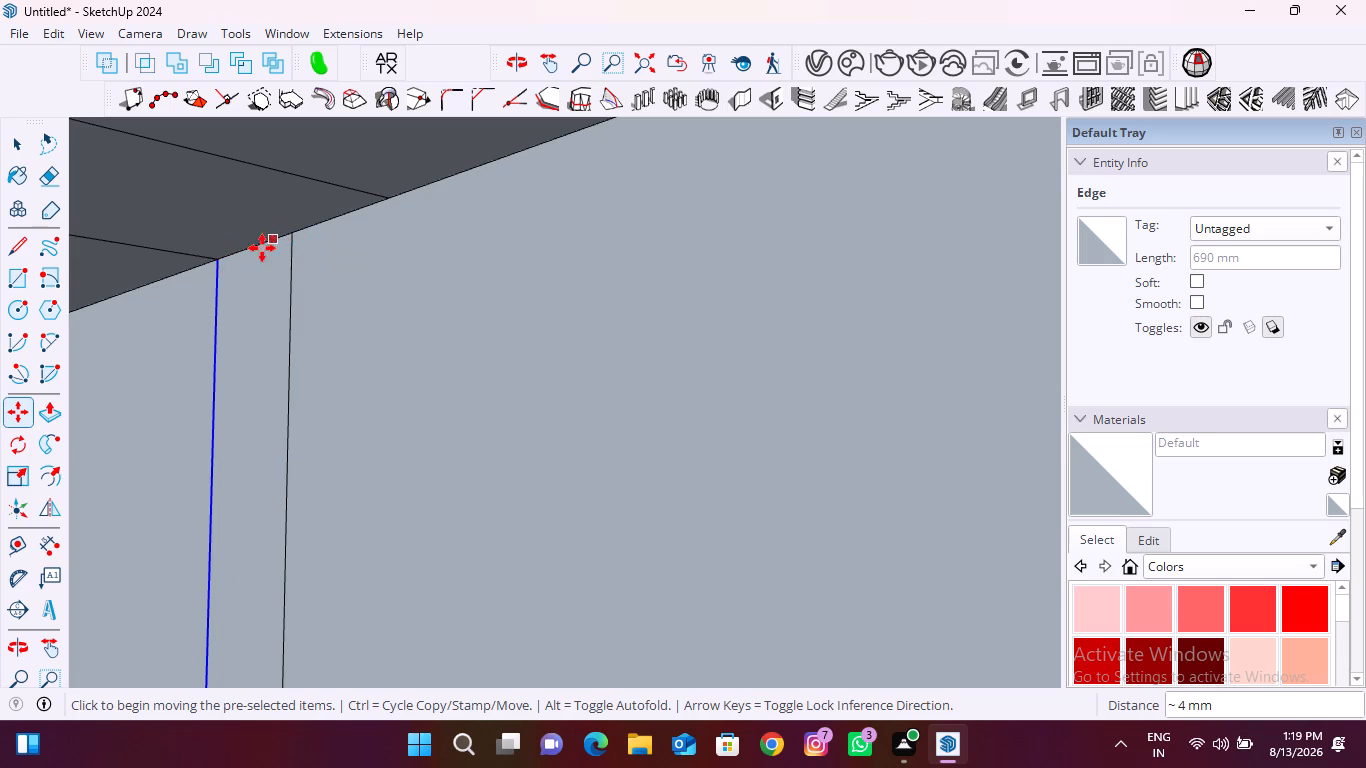
{"action": "left_click", "coordinate": [216, 266]}
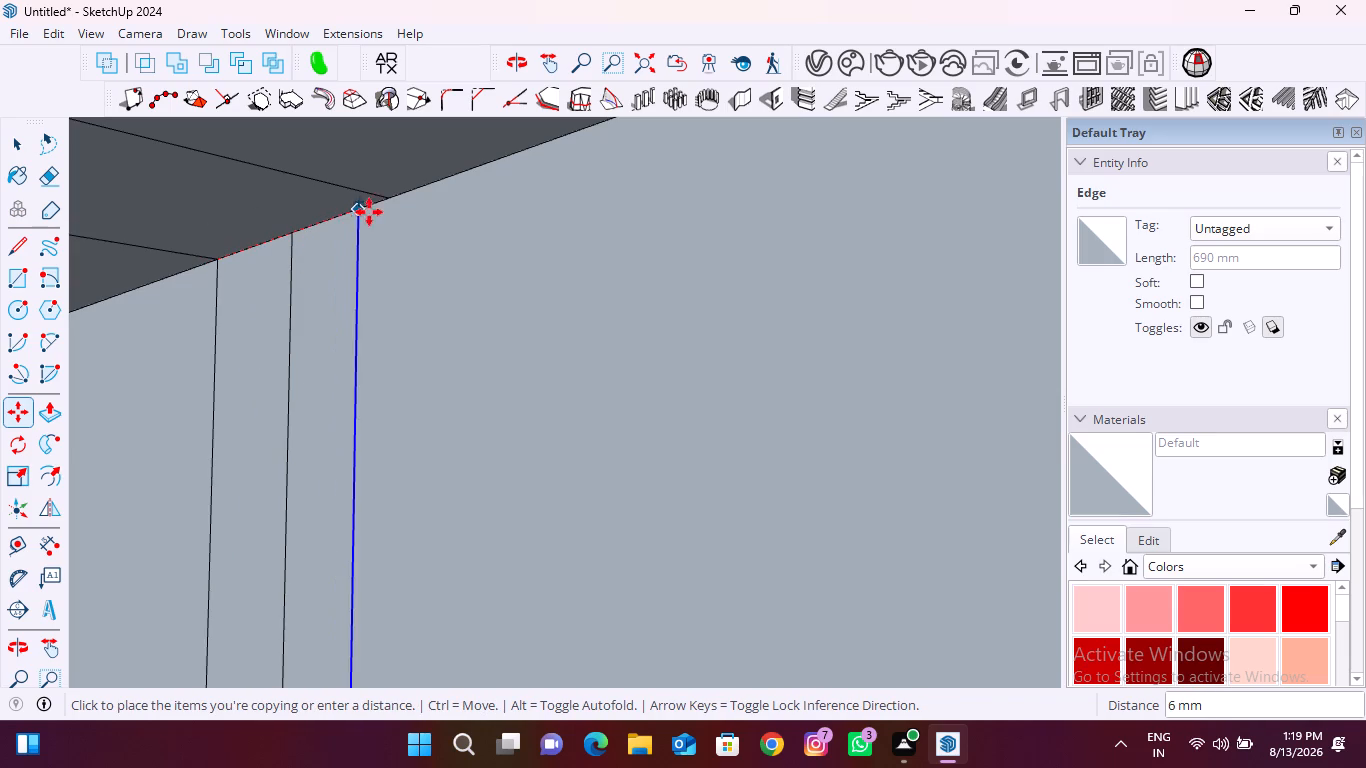
{"action": "left_click", "coordinate": [387, 204]}
{"action": "key", "text": "space"}
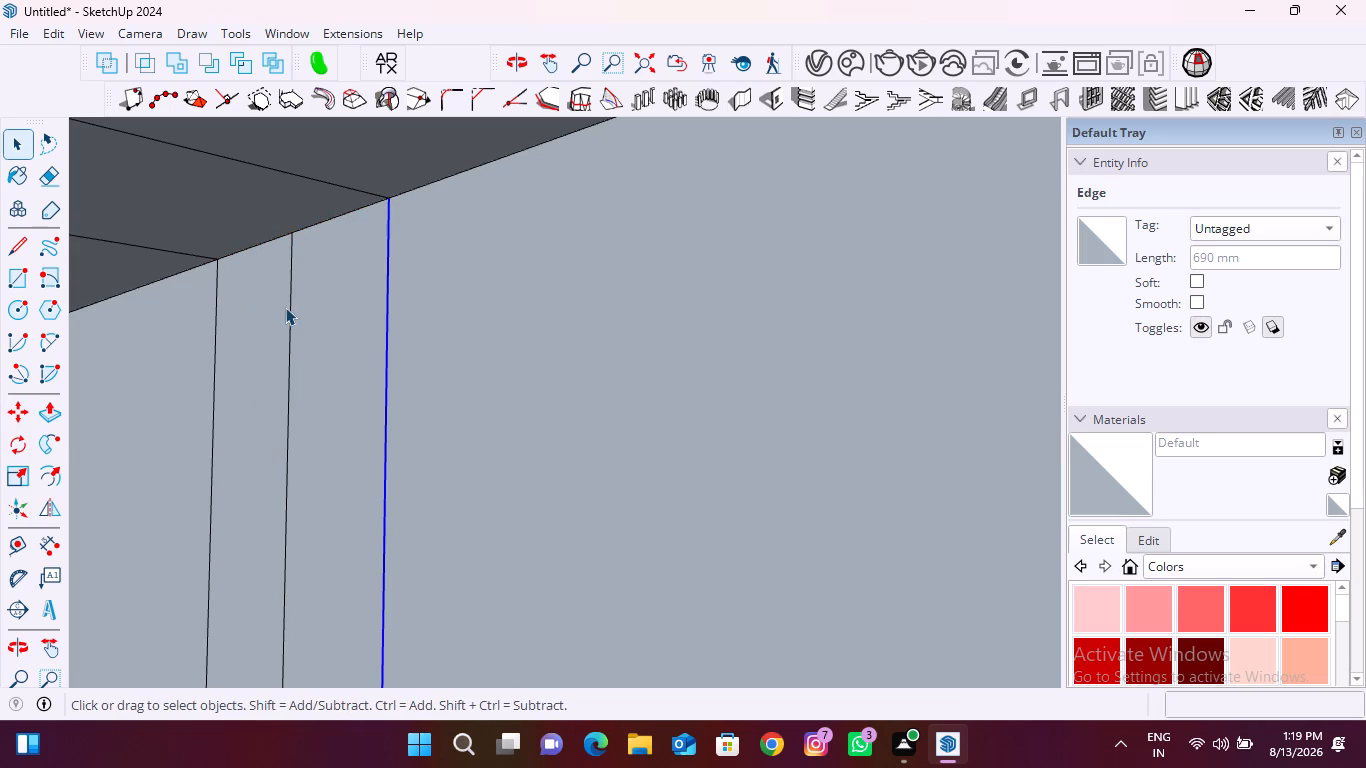
Delete the original middle vertical seam on the panel's rear face at the joint nearest the blue axis.
{"action": "left_click", "coordinate": [289, 314]}
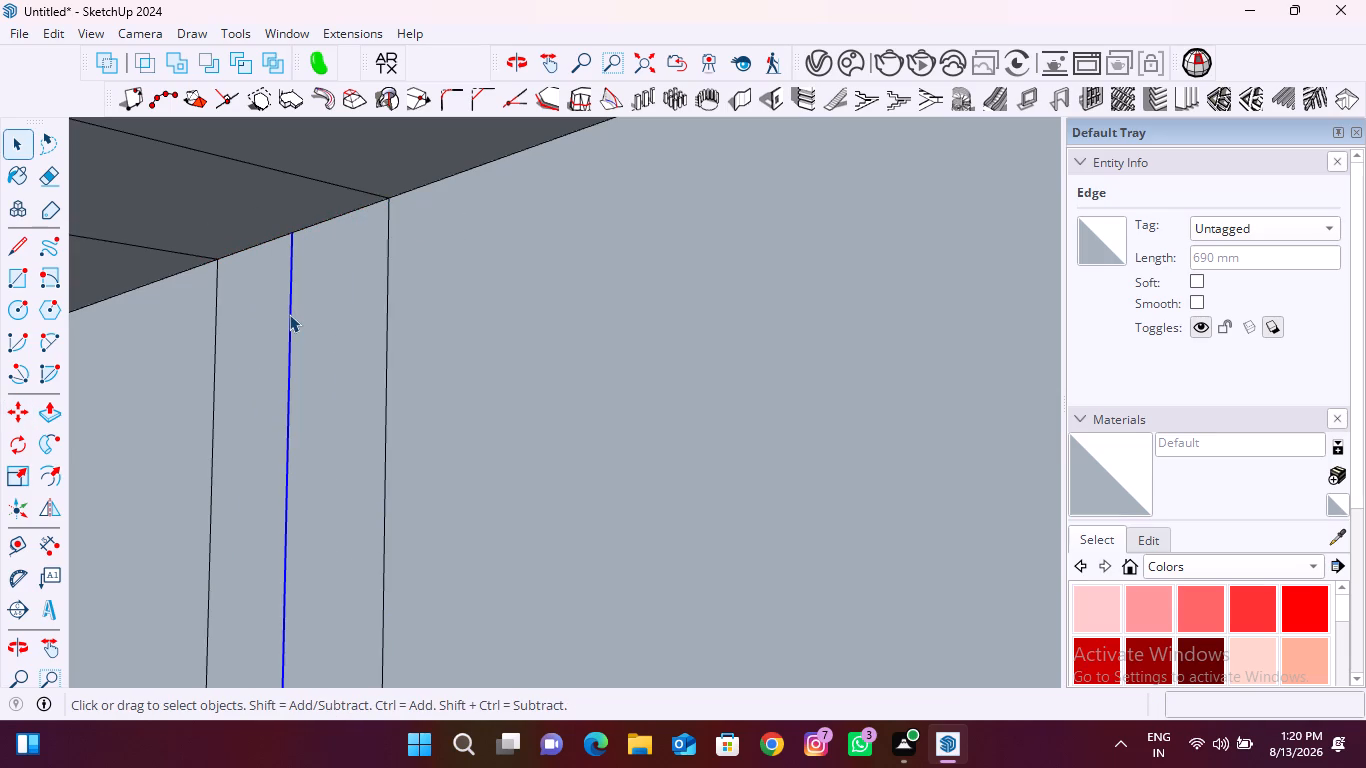
{"action": "key", "text": "Delete"}
Examine the cabinet front's joint nearest the blue axis, including its two seams and the cross edges between front and rear.
{"action": "scroll", "coordinate": [259, 273], "scroll_direction": "down", "scroll_amount": 10}
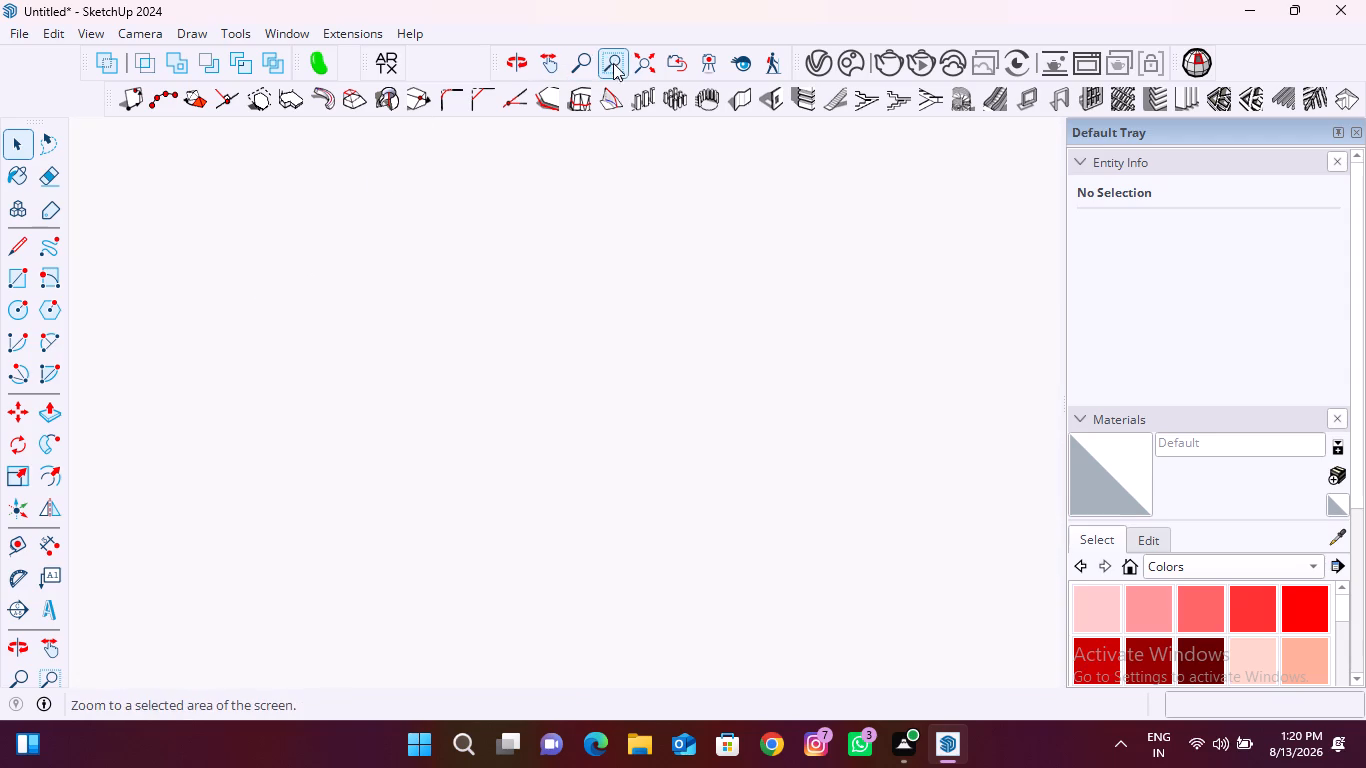
{"action": "left_click", "coordinate": [633, 64]}
{"action": "scroll", "coordinate": [762, 507], "scroll_direction": "up", "scroll_amount": 3}
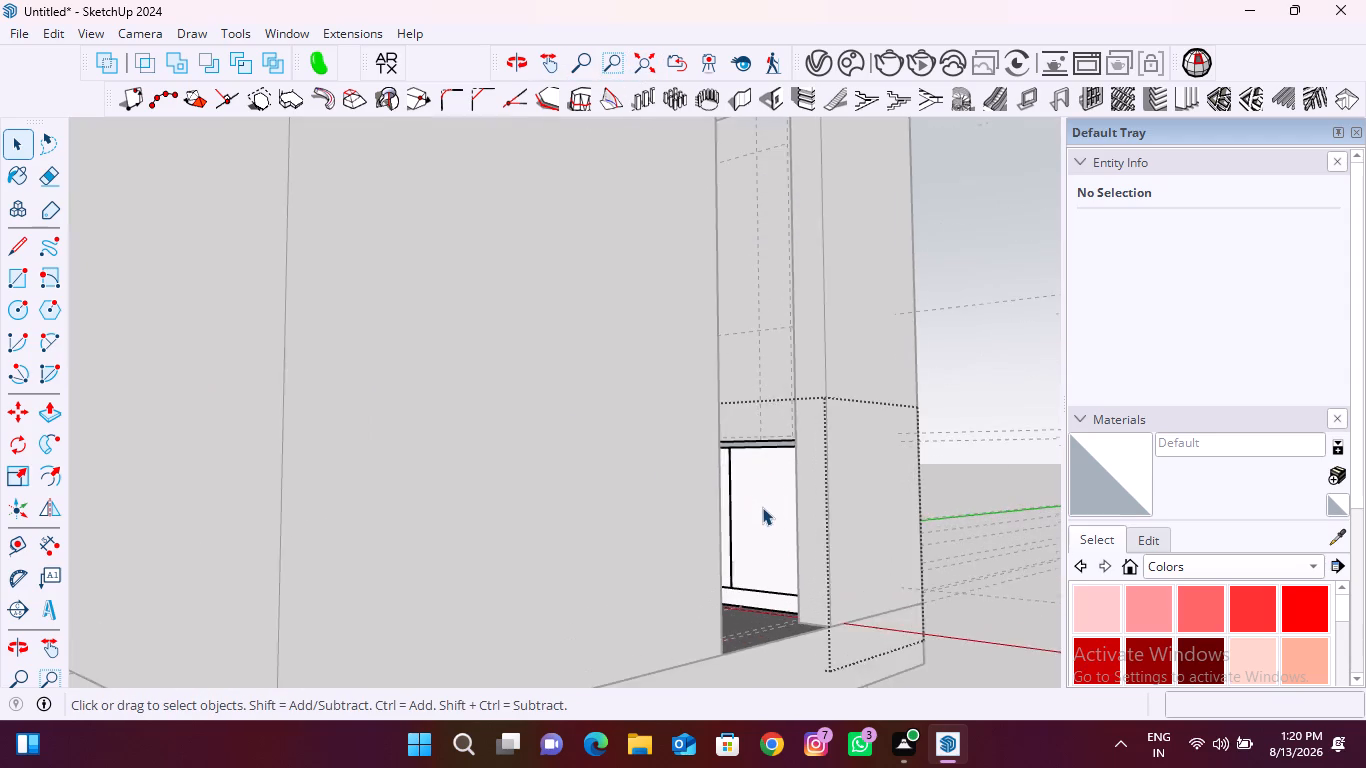
{"action": "scroll", "coordinate": [762, 507], "scroll_direction": "up", "scroll_amount": 6}
{"action": "middle_click_drag", "start_coordinate": [746, 506], "coordinate": [625, 575]}
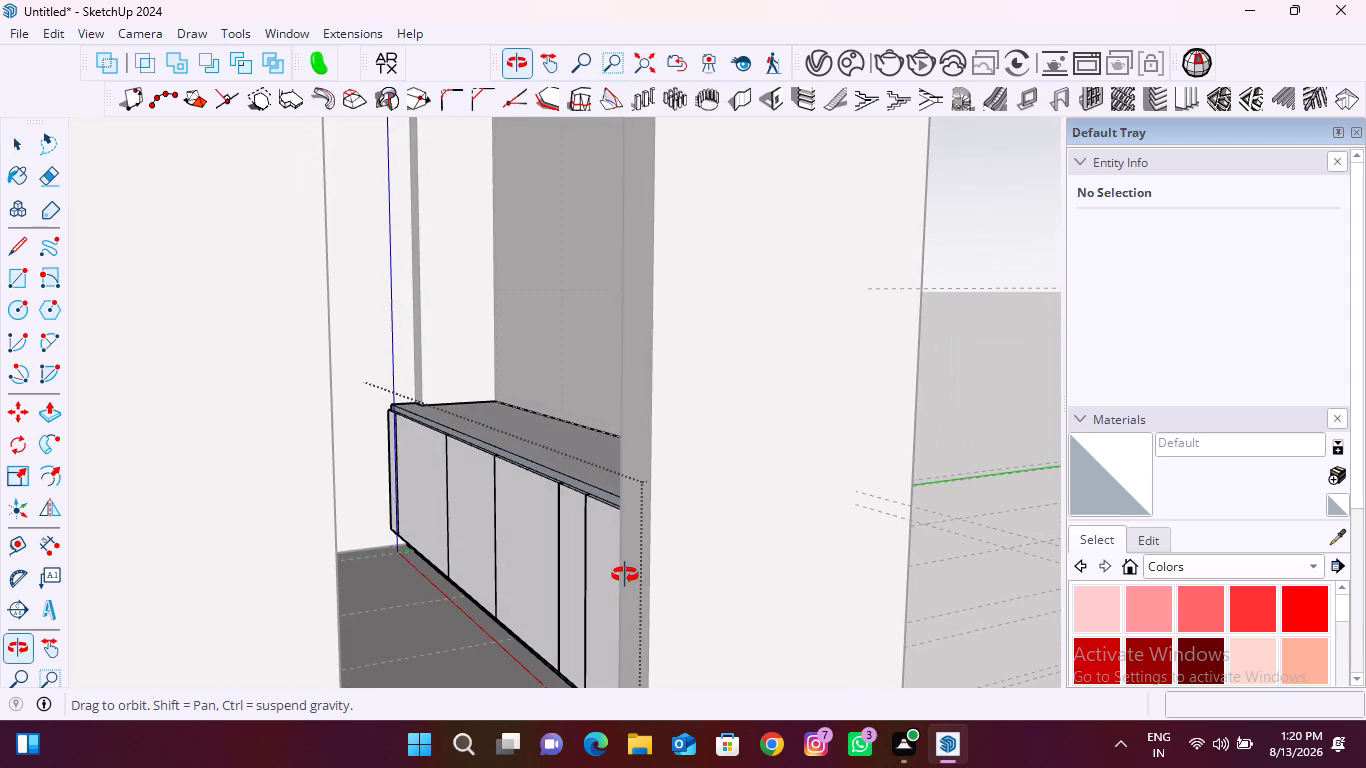
{"action": "middle_click_drag", "start_coordinate": [625, 575], "coordinate": [624, 575]}
{"action": "scroll", "coordinate": [399, 423], "scroll_direction": "up", "scroll_amount": 17}
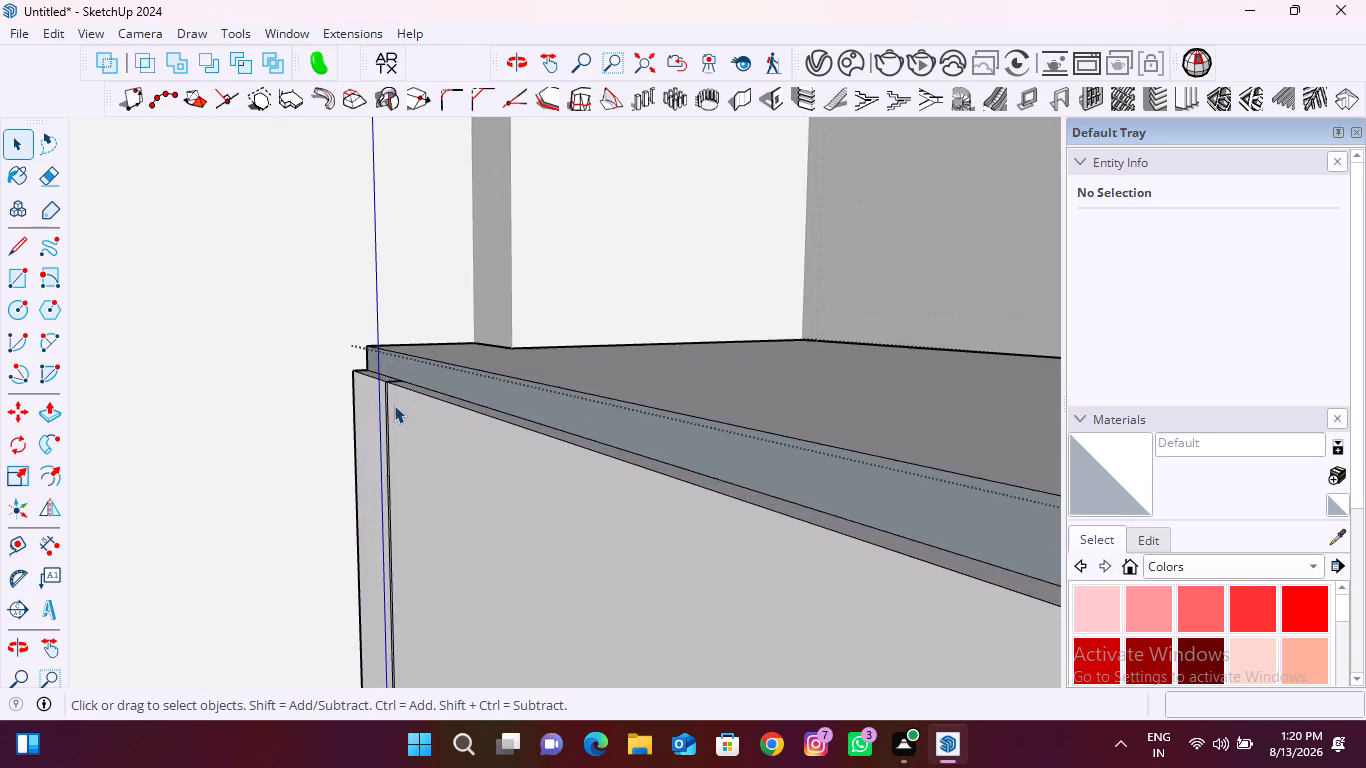
{"action": "scroll", "coordinate": [394, 405], "scroll_direction": "up", "scroll_amount": 14}
{"action": "middle_click_drag", "start_coordinate": [451, 413], "coordinate": [307, 332]}
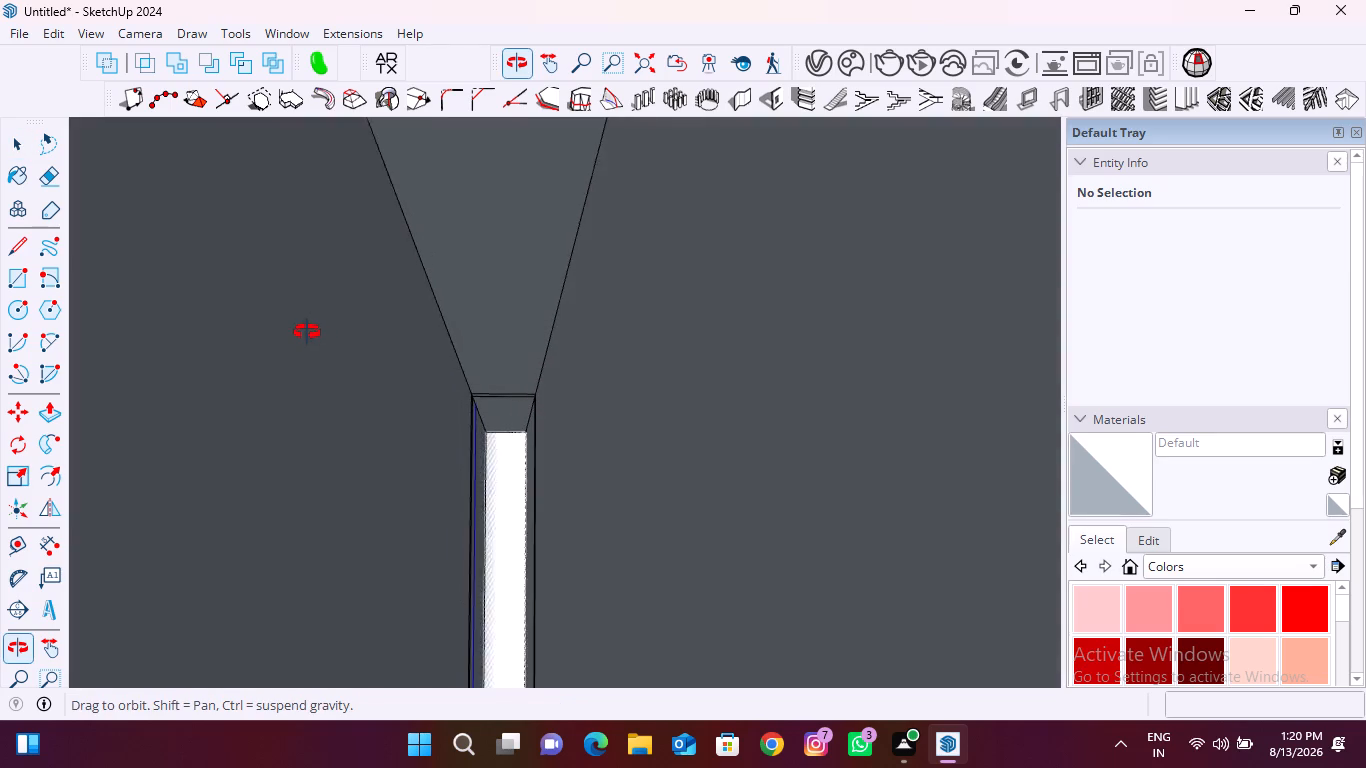
{"action": "middle_click_drag", "start_coordinate": [307, 332], "coordinate": [311, 344]}
{"action": "scroll", "coordinate": [493, 390], "scroll_direction": "up", "scroll_amount": 9}
{"action": "middle_click_drag", "start_coordinate": [493, 397], "coordinate": [455, 384]}
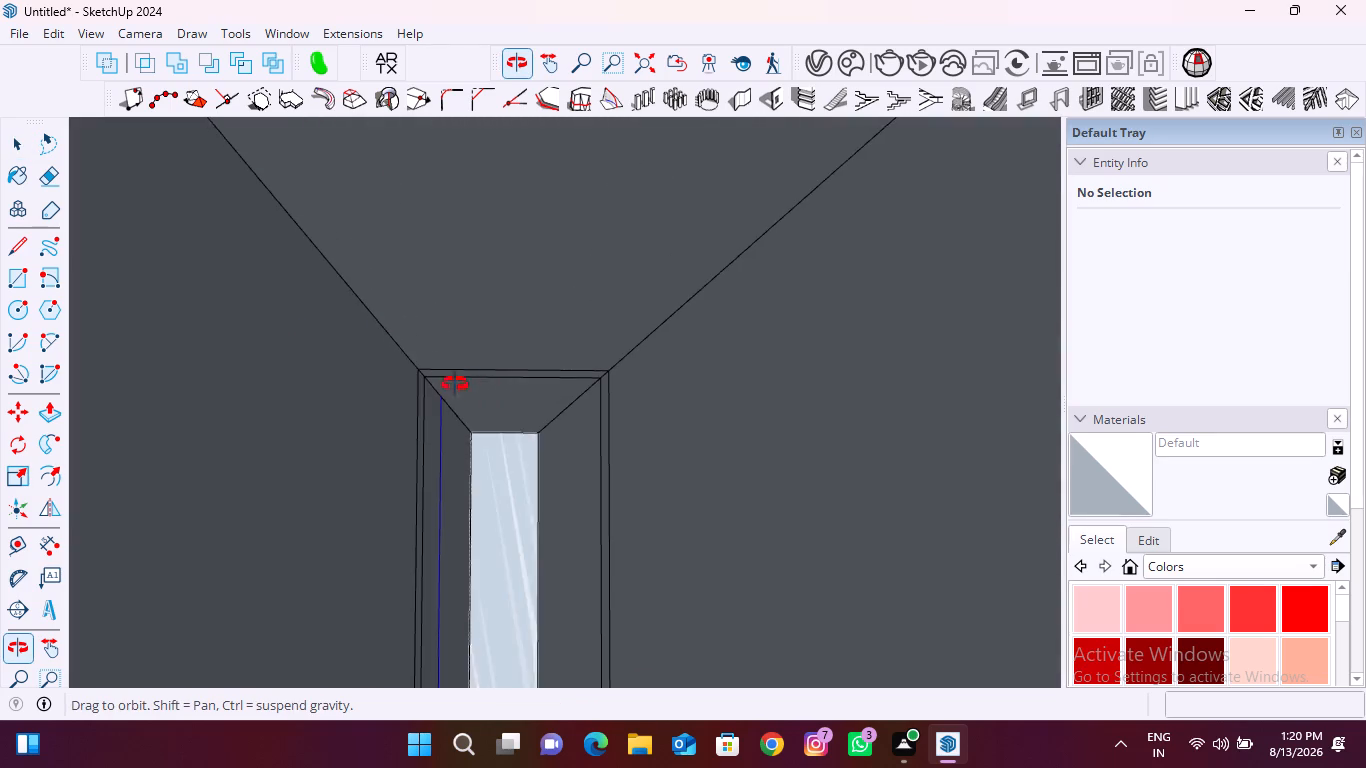
{"action": "middle_click_drag", "start_coordinate": [455, 384], "coordinate": [698, 467]}
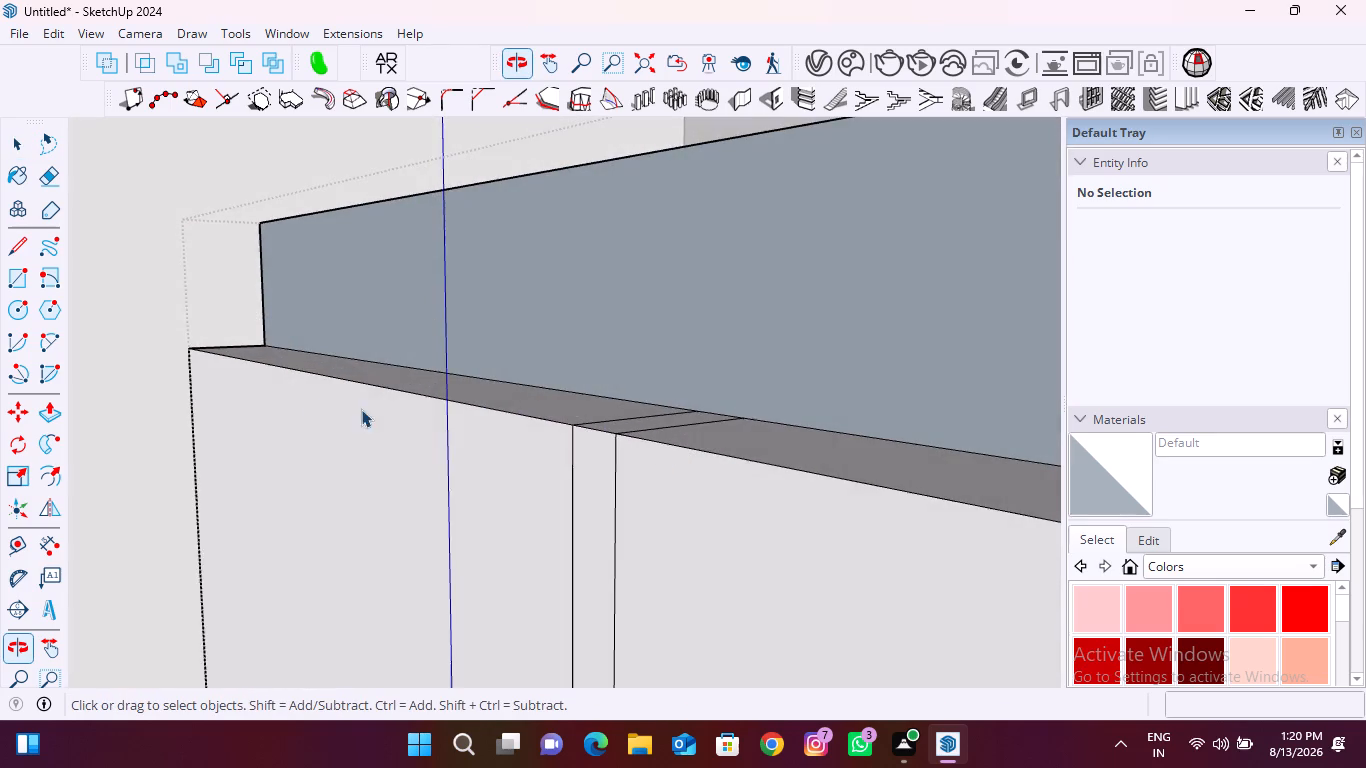
Copy the 690 mm vertical seam on the front panel's rear face at the second joint from the blue axis to both outer cross edges, 7 mm apart.
{"action": "scroll", "coordinate": [258, 391], "scroll_direction": "down", "scroll_amount": 10}
{"action": "middle_click_drag", "start_coordinate": [343, 501], "coordinate": [692, 544]}
{"action": "scroll", "coordinate": [358, 480], "scroll_direction": "down", "scroll_amount": 15}
{"action": "middle_click_drag", "start_coordinate": [405, 526], "coordinate": [487, 544]}
{"action": "scroll", "coordinate": [1034, 483], "scroll_direction": "up", "scroll_amount": 4}
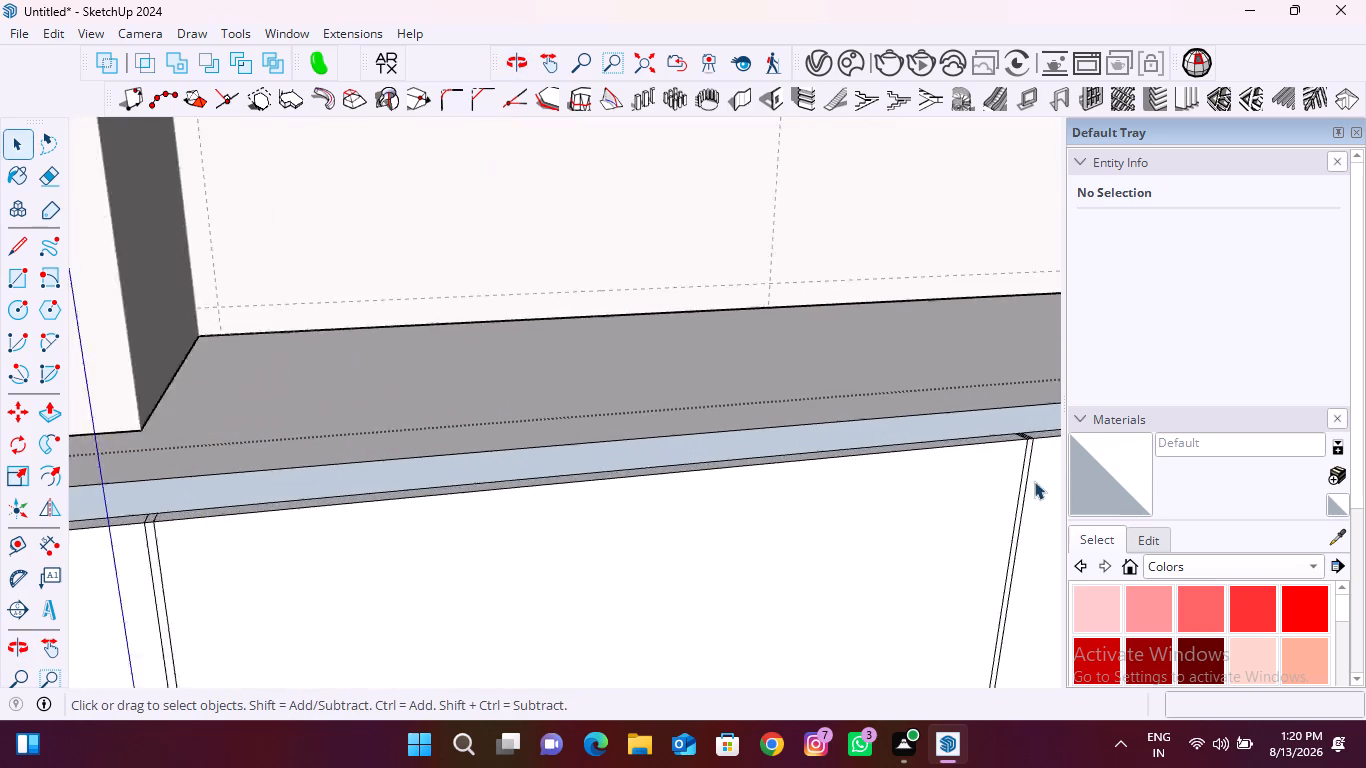
{"action": "scroll", "coordinate": [1034, 481], "scroll_direction": "up", "scroll_amount": 20}
{"action": "scroll", "coordinate": [1034, 481], "scroll_direction": "up", "scroll_amount": 15}
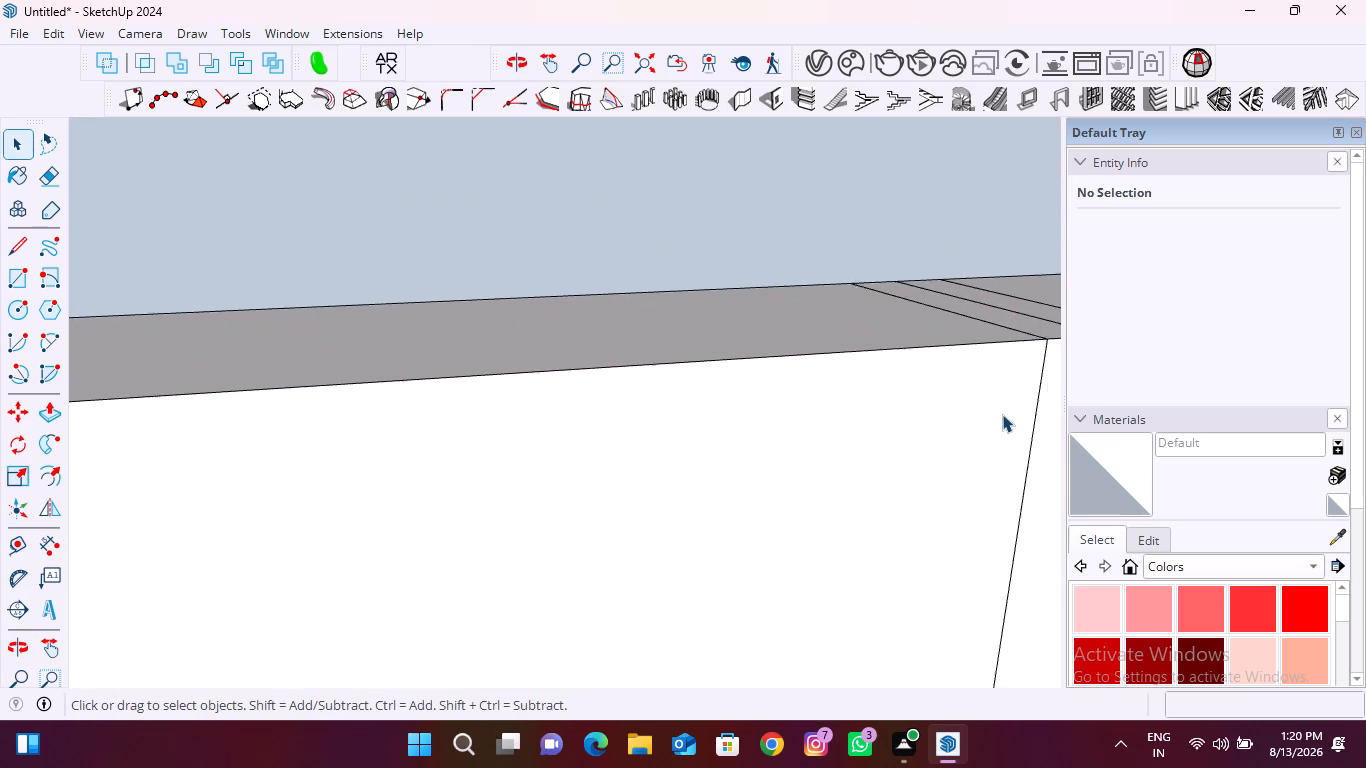
{"action": "scroll", "coordinate": [1002, 414], "scroll_direction": "up", "scroll_amount": 2}
{"action": "middle_click_drag", "start_coordinate": [997, 407], "coordinate": [802, 355]}
{"action": "scroll", "coordinate": [380, 399], "scroll_direction": "down", "scroll_amount": 6}
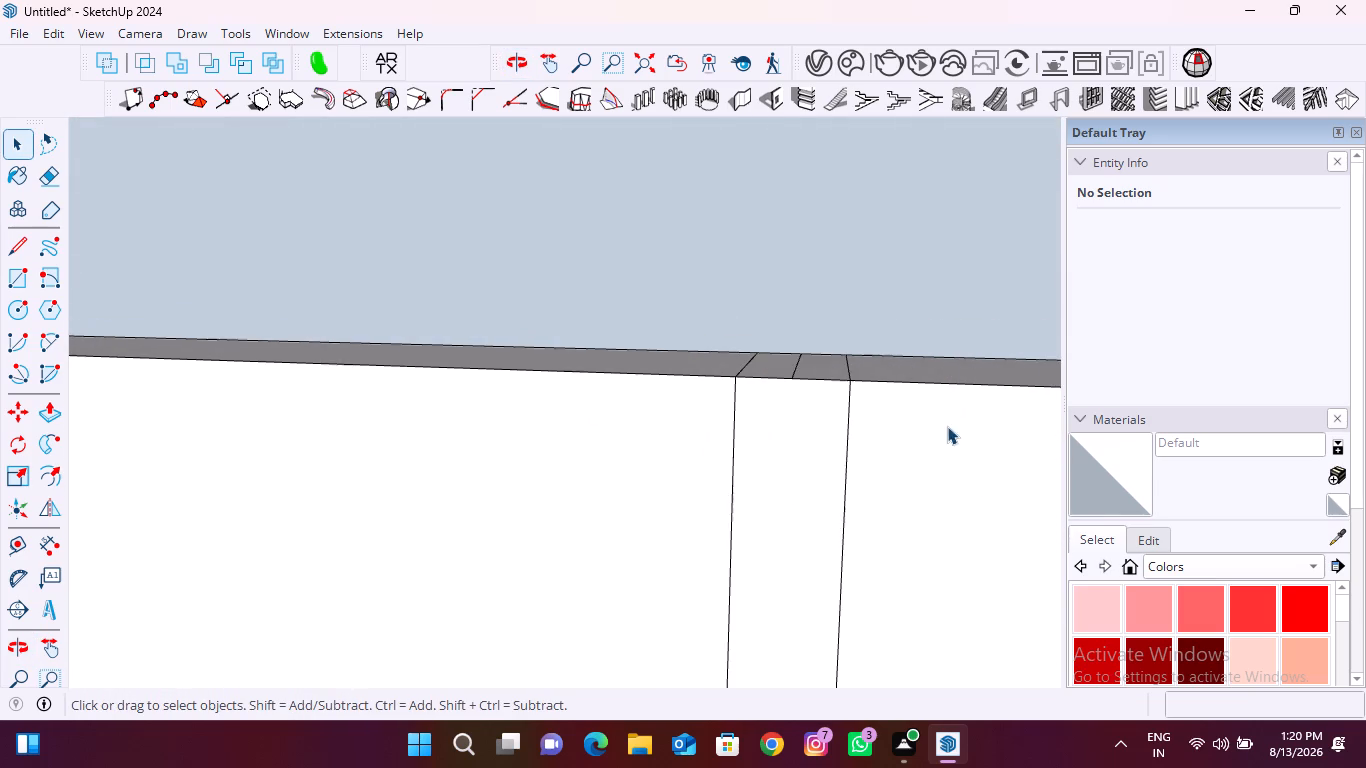
{"action": "scroll", "coordinate": [945, 422], "scroll_direction": "up", "scroll_amount": 10}
{"action": "scroll", "coordinate": [855, 418], "scroll_direction": "up", "scroll_amount": 1}
{"action": "middle_click_drag", "start_coordinate": [855, 418], "coordinate": [493, 407]}
{"action": "scroll", "coordinate": [490, 413], "scroll_direction": "down", "scroll_amount": 3}
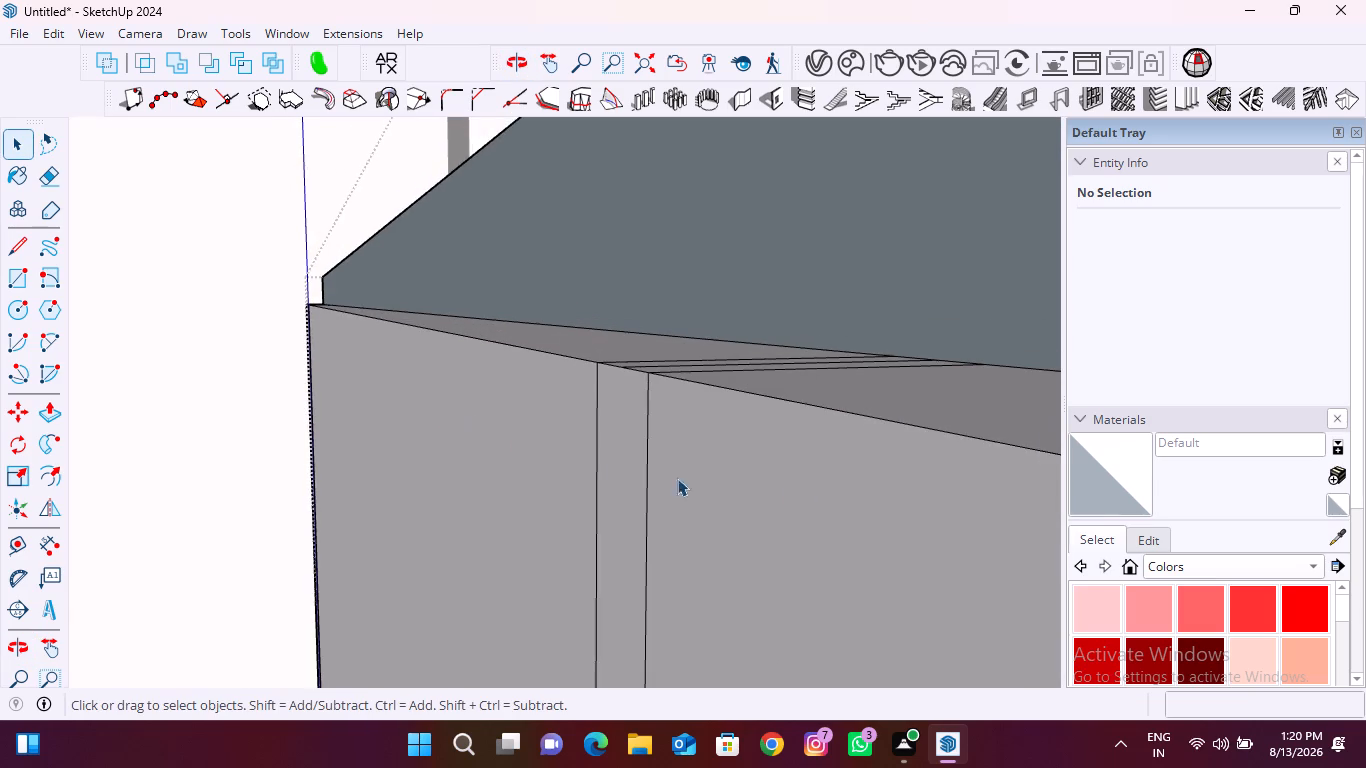
{"action": "scroll", "coordinate": [930, 484], "scroll_direction": "up", "scroll_amount": 20}
{"action": "middle_click_drag", "start_coordinate": [894, 479], "coordinate": [725, 414]}
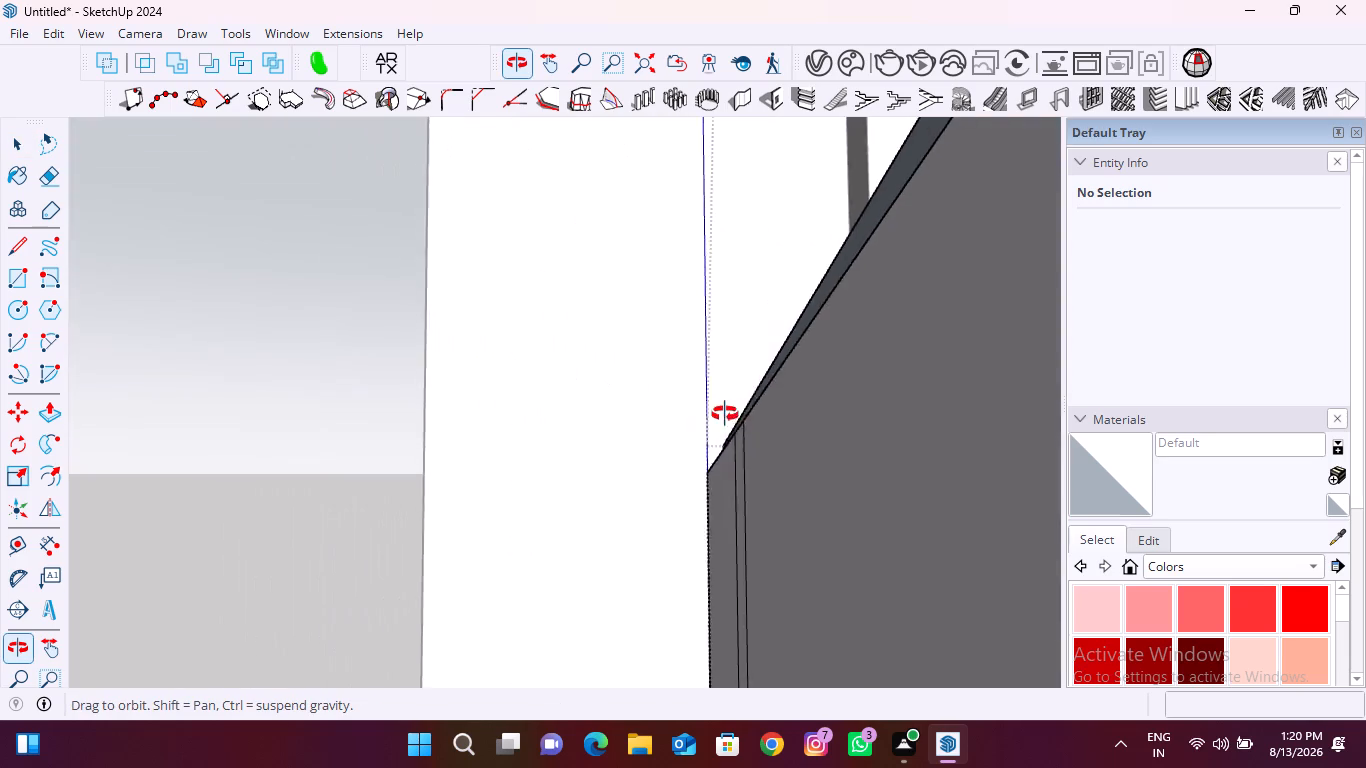
{"action": "middle_click_drag", "start_coordinate": [725, 414], "coordinate": [945, 558]}
{"action": "scroll", "coordinate": [480, 489], "scroll_direction": "down", "scroll_amount": 3}
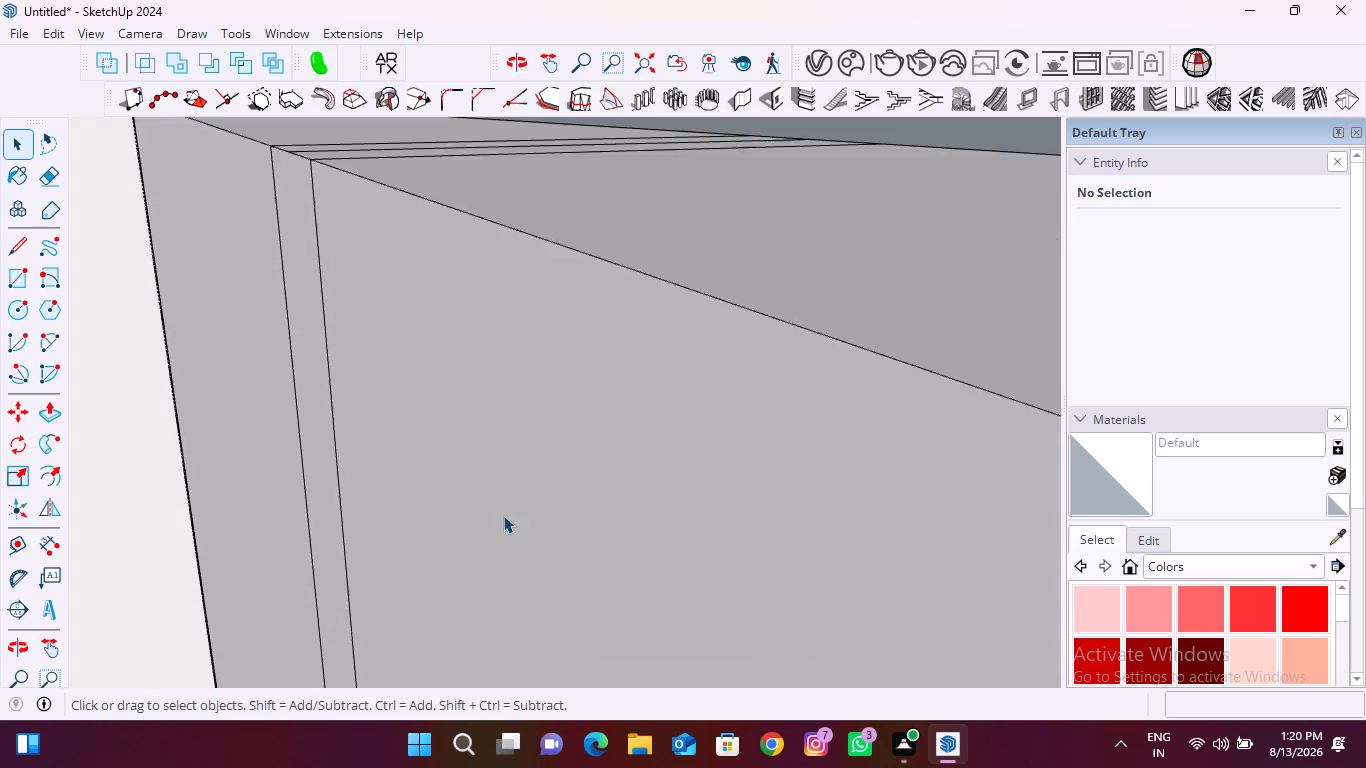
{"action": "scroll", "coordinate": [503, 515], "scroll_direction": "down", "scroll_amount": 2}
{"action": "scroll", "coordinate": [524, 241], "scroll_direction": "up", "scroll_amount": 16}
{"action": "middle_click_drag", "start_coordinate": [678, 412], "coordinate": [663, 320]}
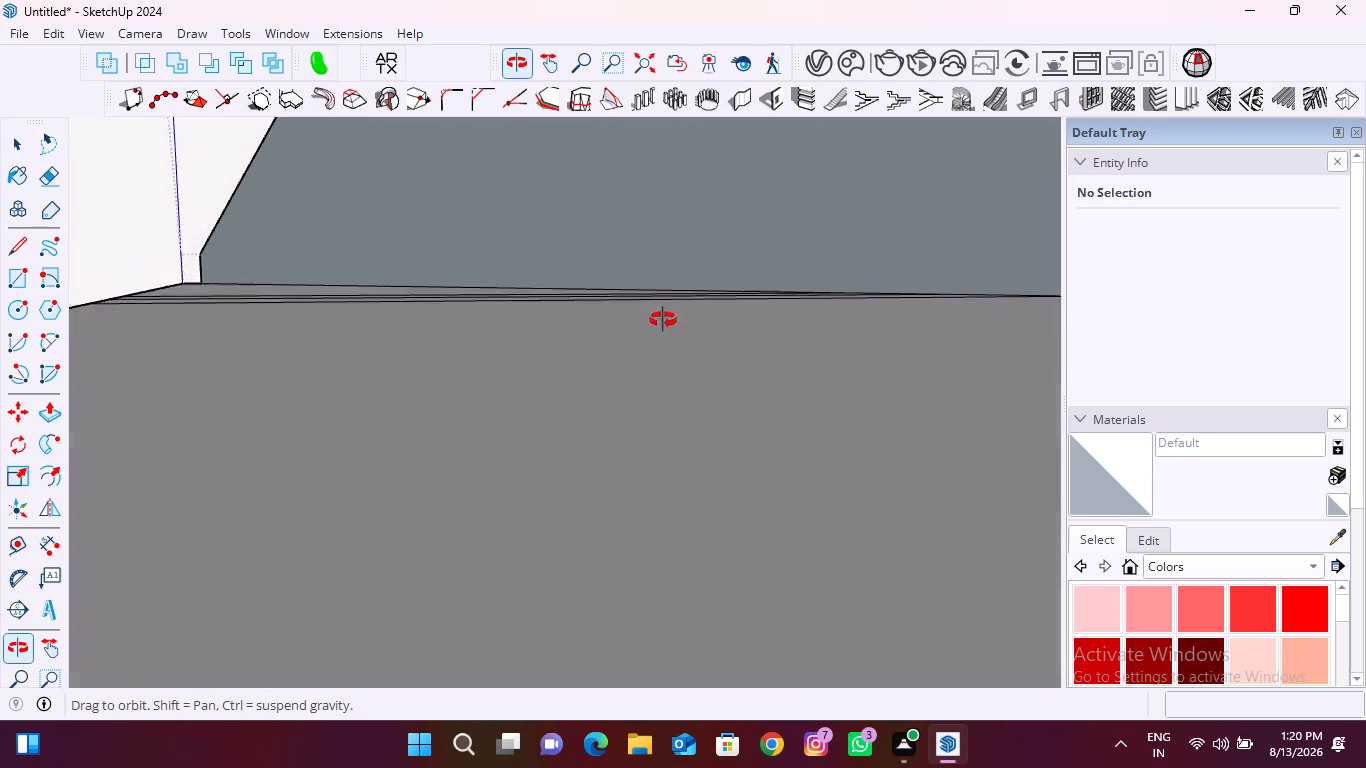
{"action": "middle_click_drag", "start_coordinate": [663, 320], "coordinate": [842, 231]}
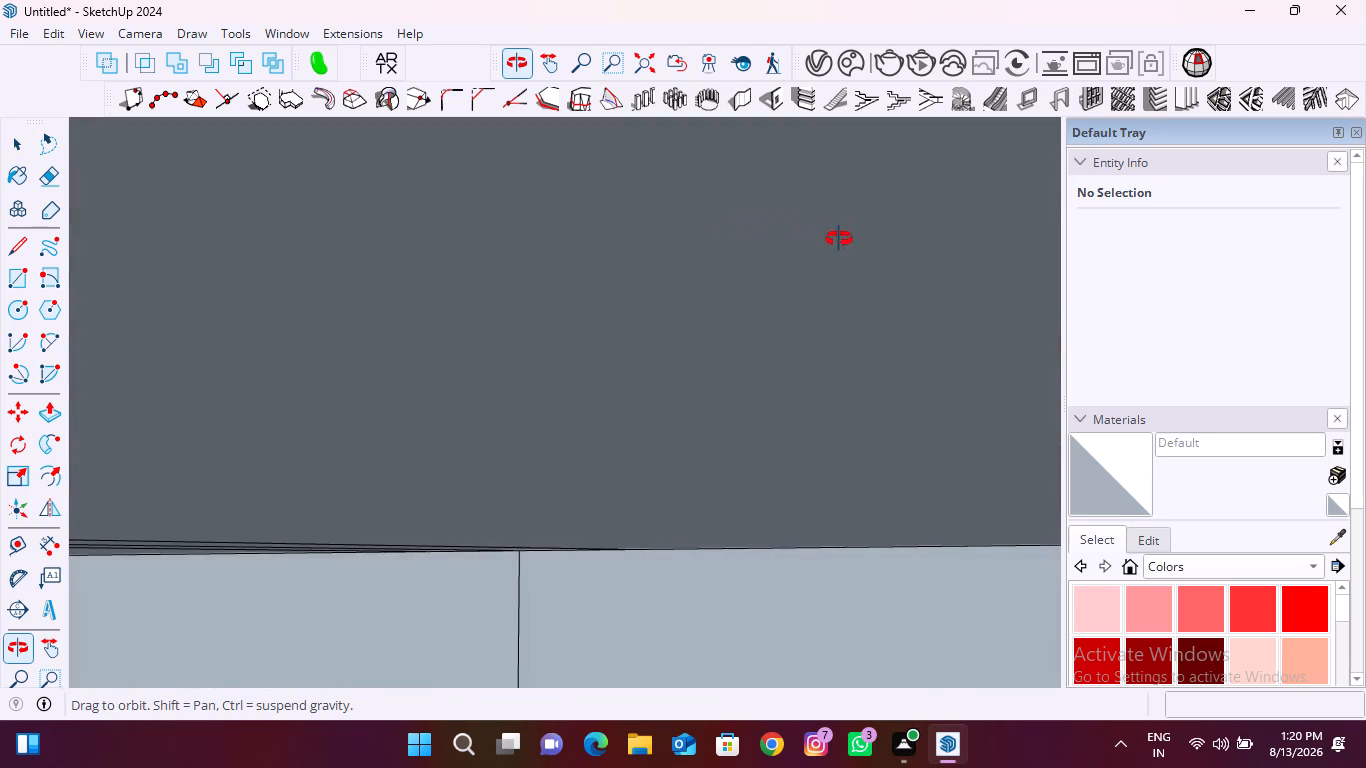
{"action": "scroll", "coordinate": [510, 578], "scroll_direction": "up", "scroll_amount": 5}
{"action": "middle_click_drag", "start_coordinate": [550, 589], "coordinate": [621, 525]}
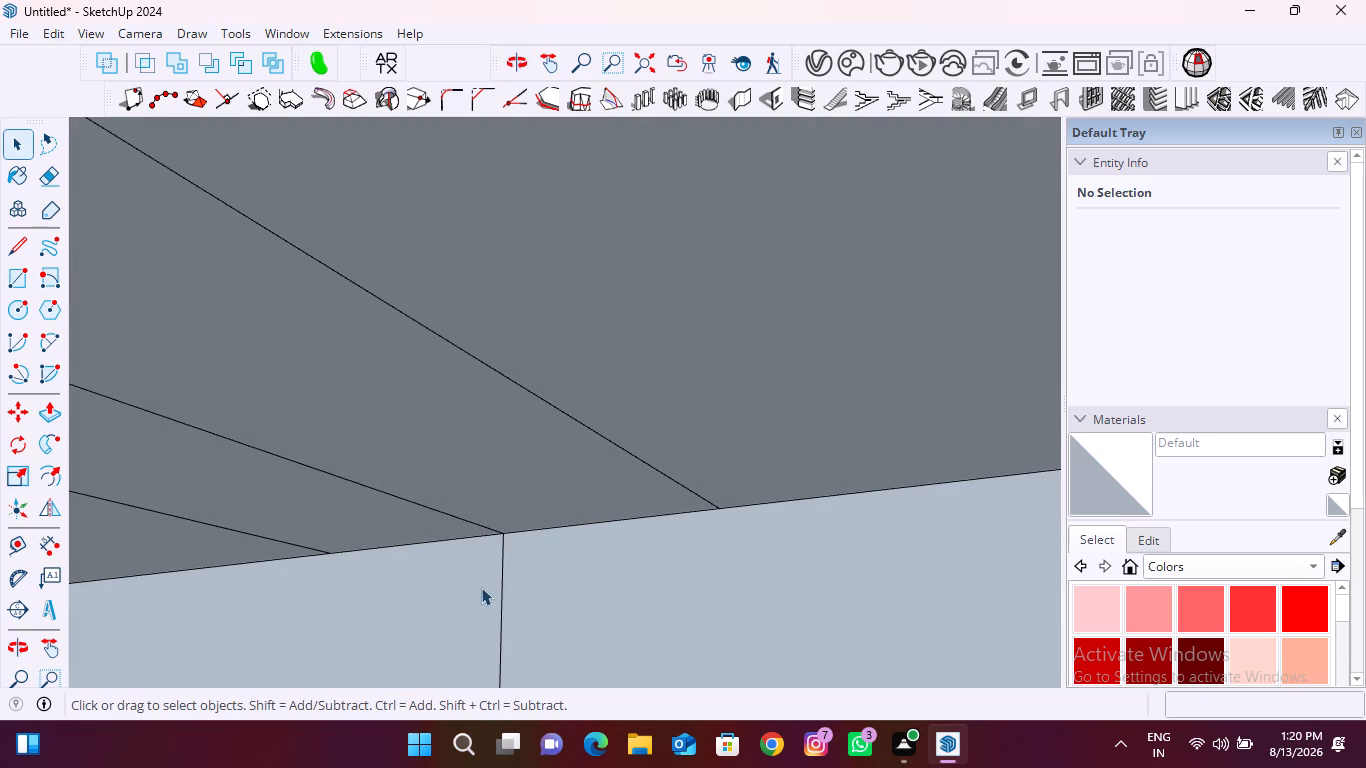
{"action": "left_click", "coordinate": [503, 588]}
{"action": "key", "text": "m"}
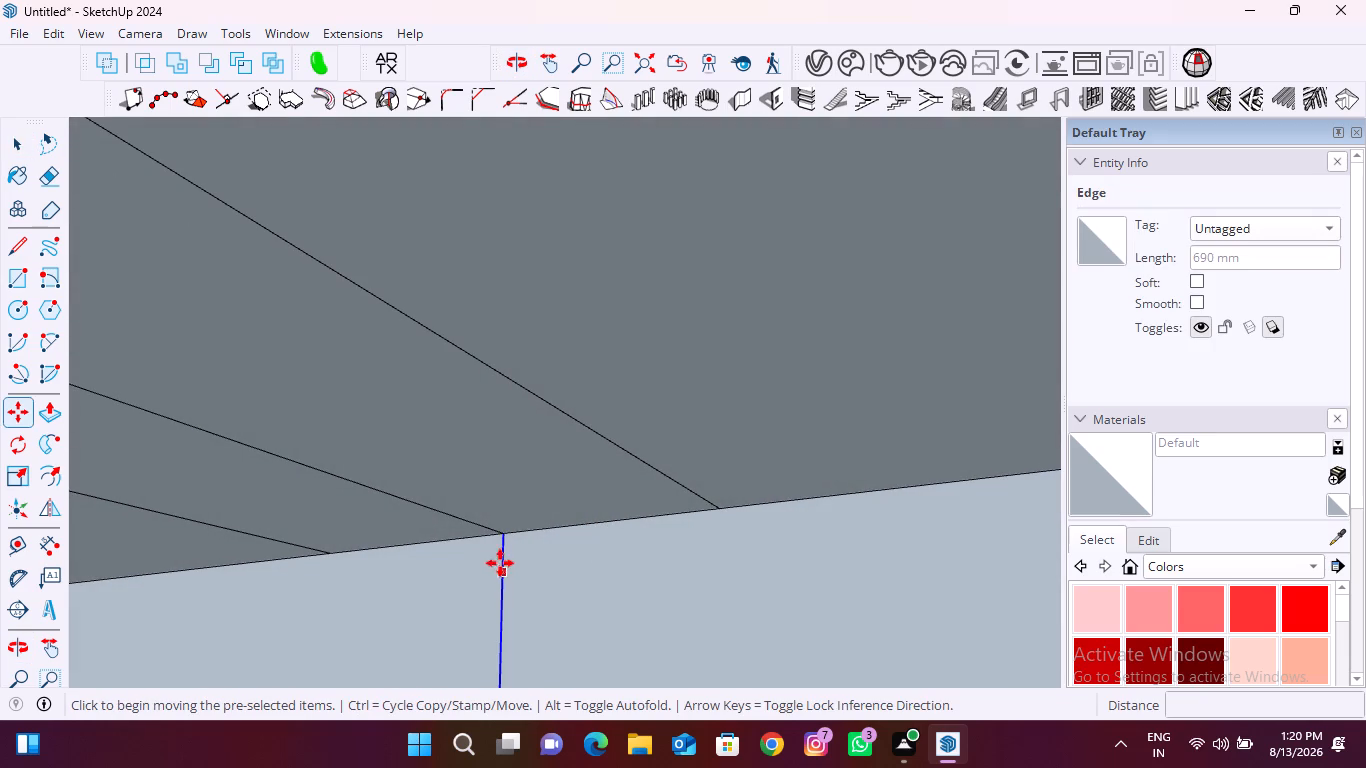
{"action": "left_click", "coordinate": [502, 540]}
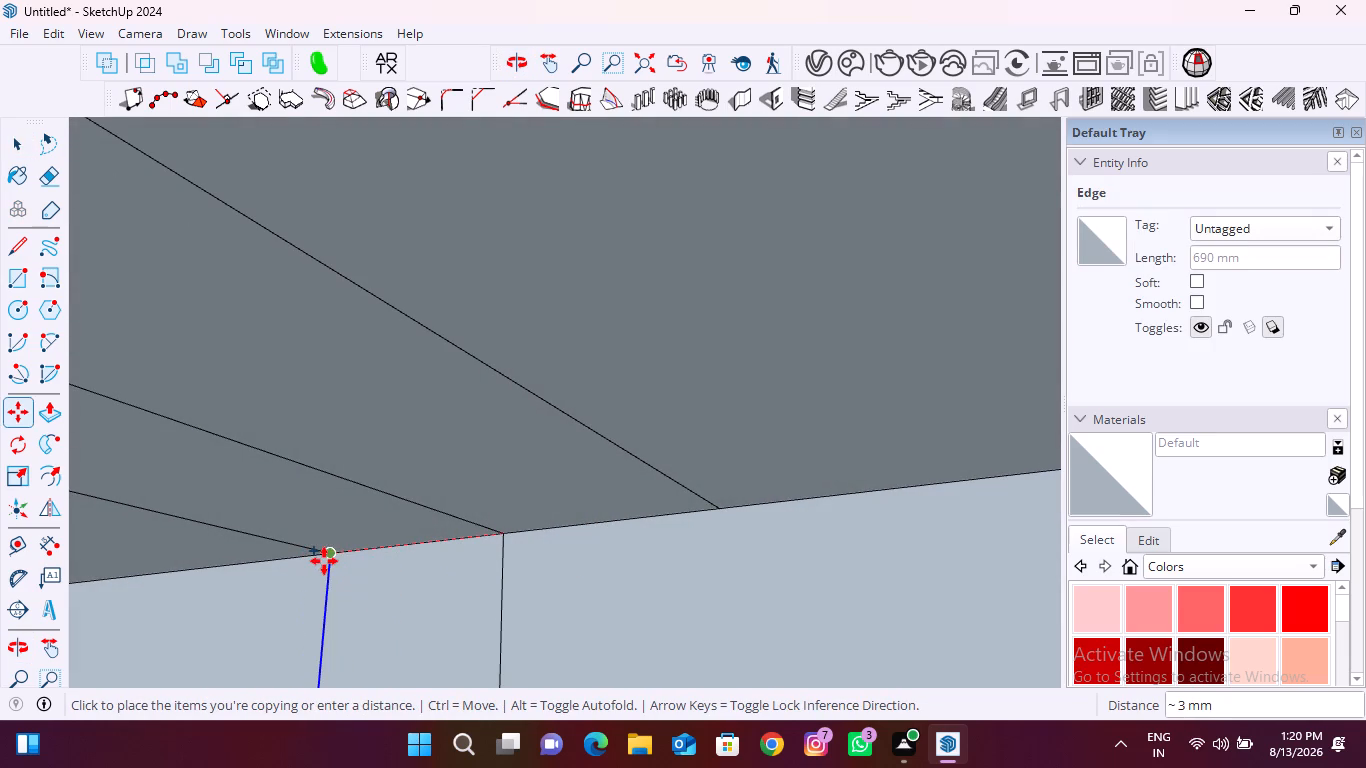
{"action": "left_click", "coordinate": [324, 561]}
{"action": "left_click", "coordinate": [325, 560]}
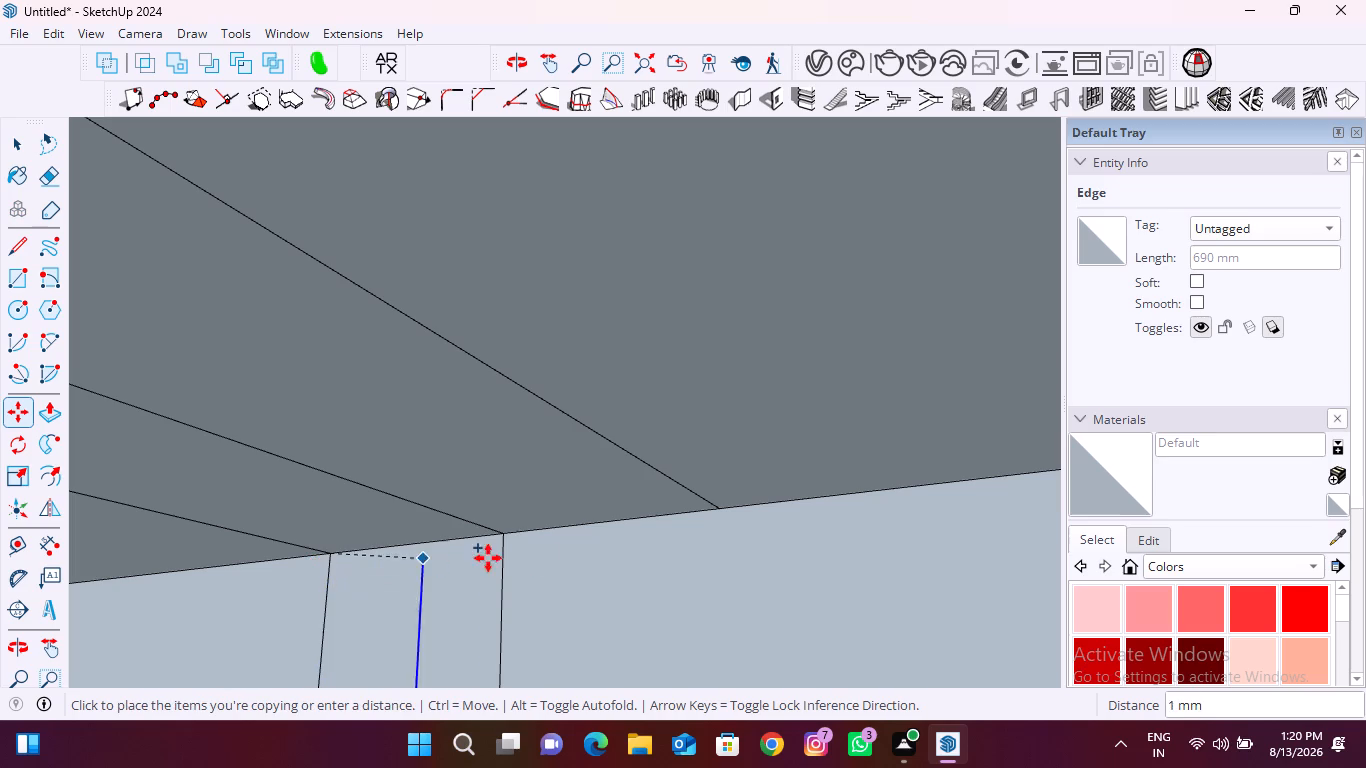
{"action": "left_click", "coordinate": [710, 517]}
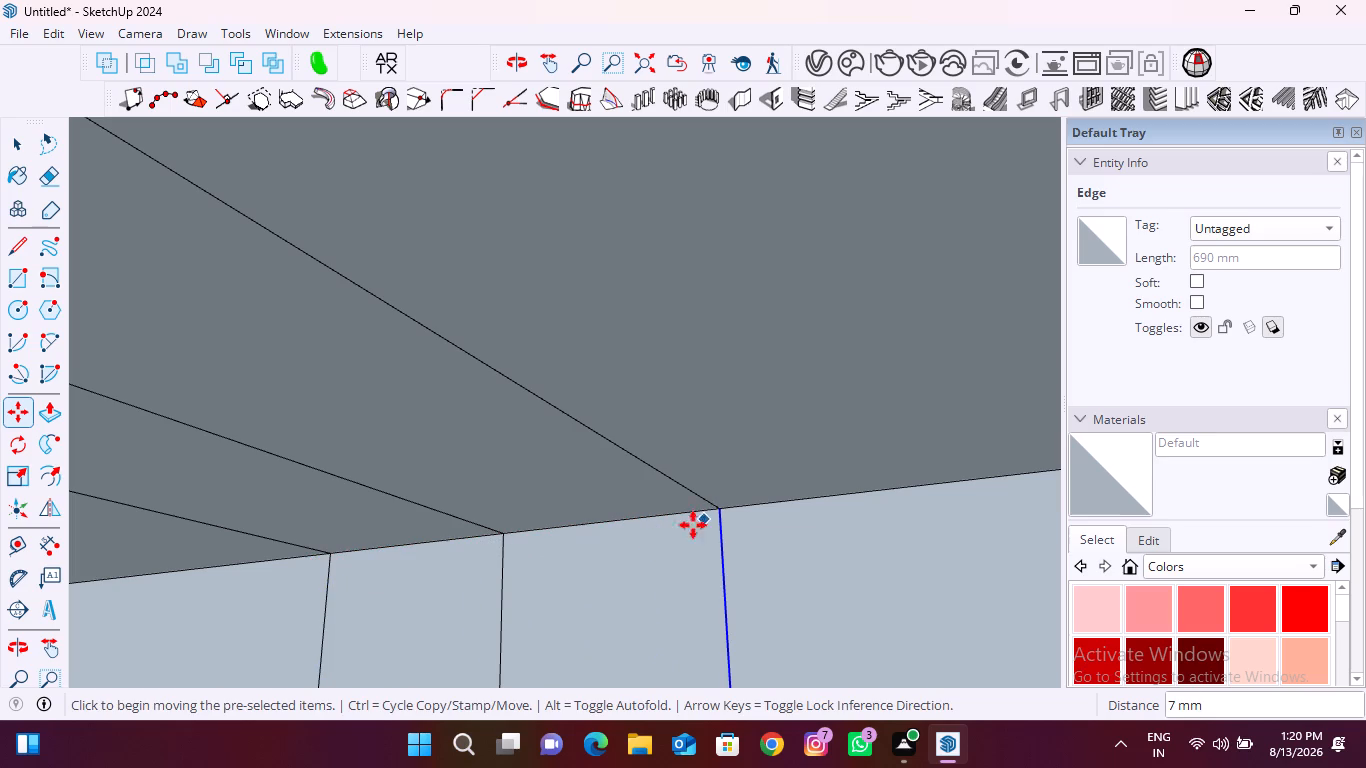
Delete the original middle vertical seam on the panel's rear face at the second joint from the blue axis.
{"action": "key", "text": "space"}
{"action": "left_click", "coordinate": [499, 567]}
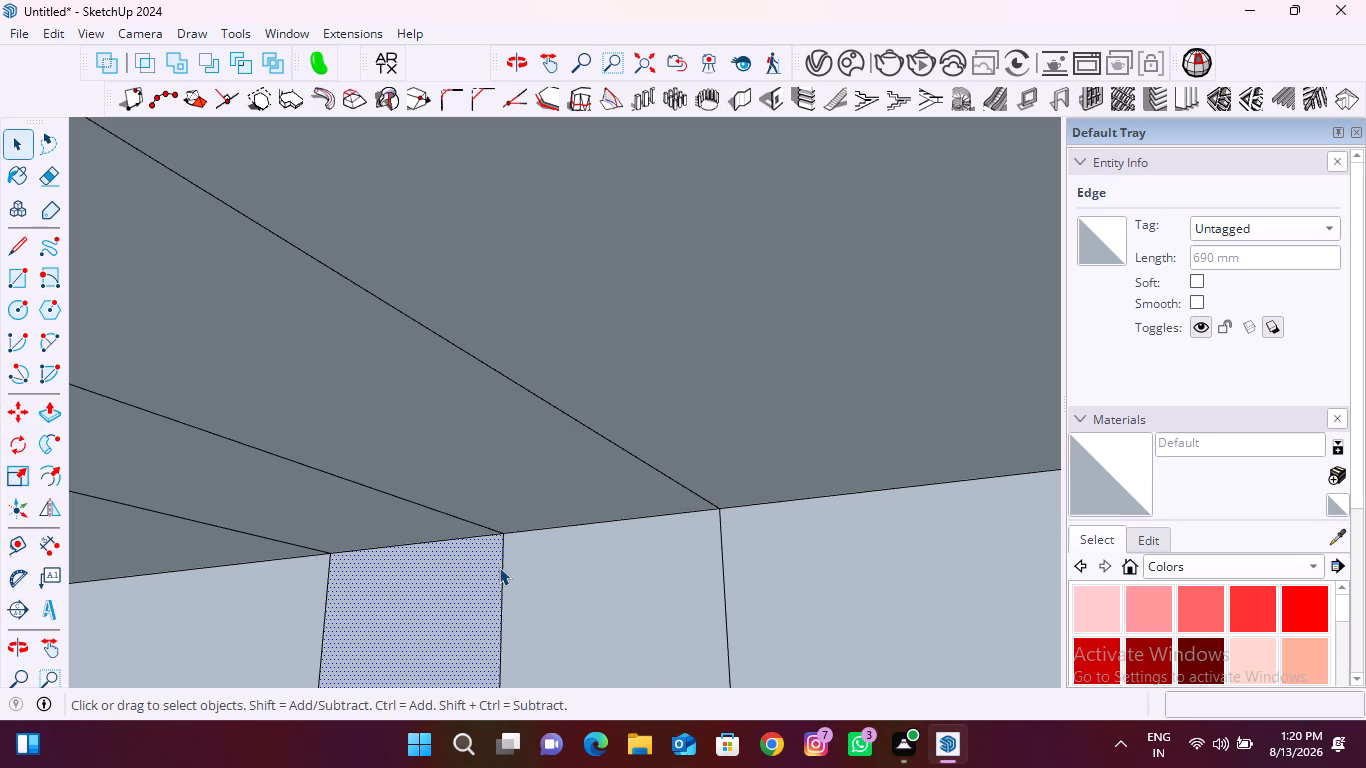
{"action": "left_click", "coordinate": [501, 568]}
{"action": "key", "text": "Delete"}
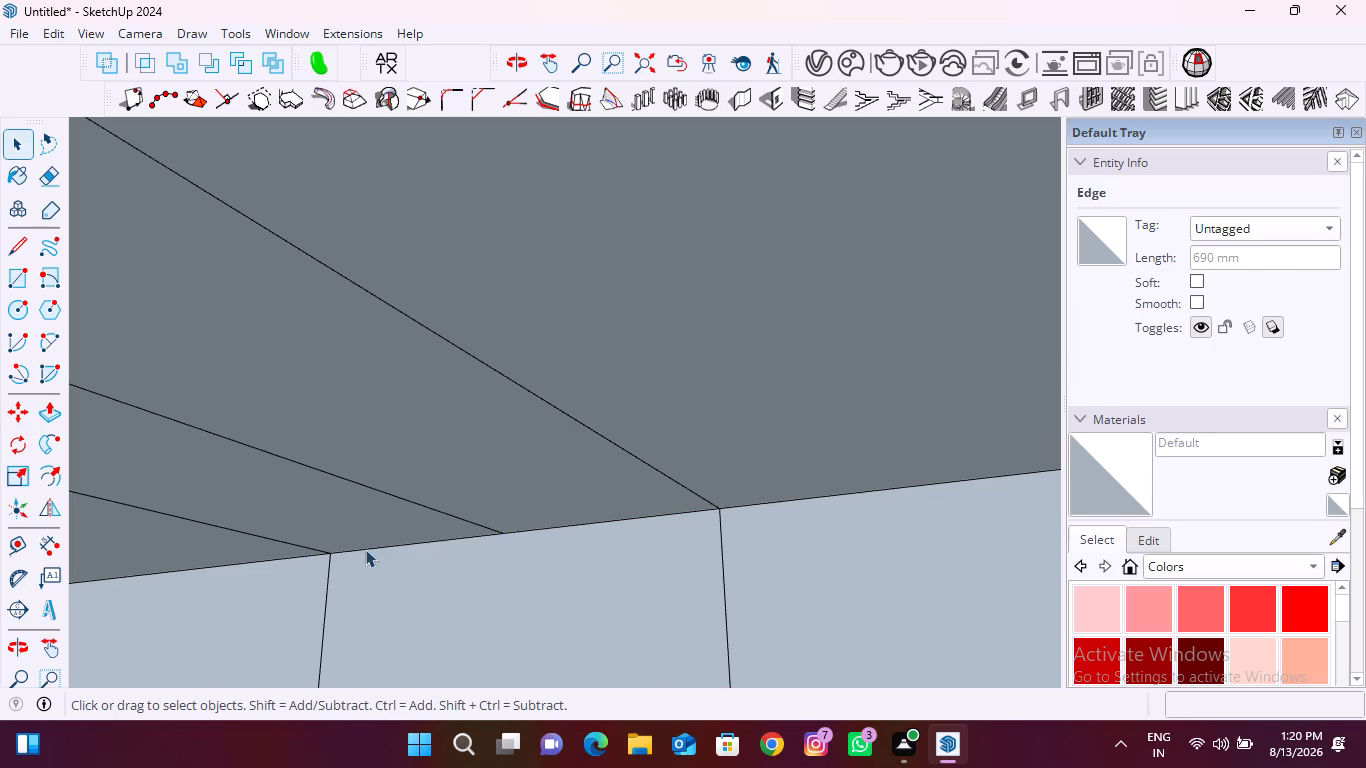
Copy the 690 mm rear vertical seam at the third joint from the blue axis to both outer cross edges, 7 mm apart.
{"action": "scroll", "coordinate": [350, 541], "scroll_direction": "down", "scroll_amount": 6}
{"action": "left_click", "coordinate": [657, 61]}
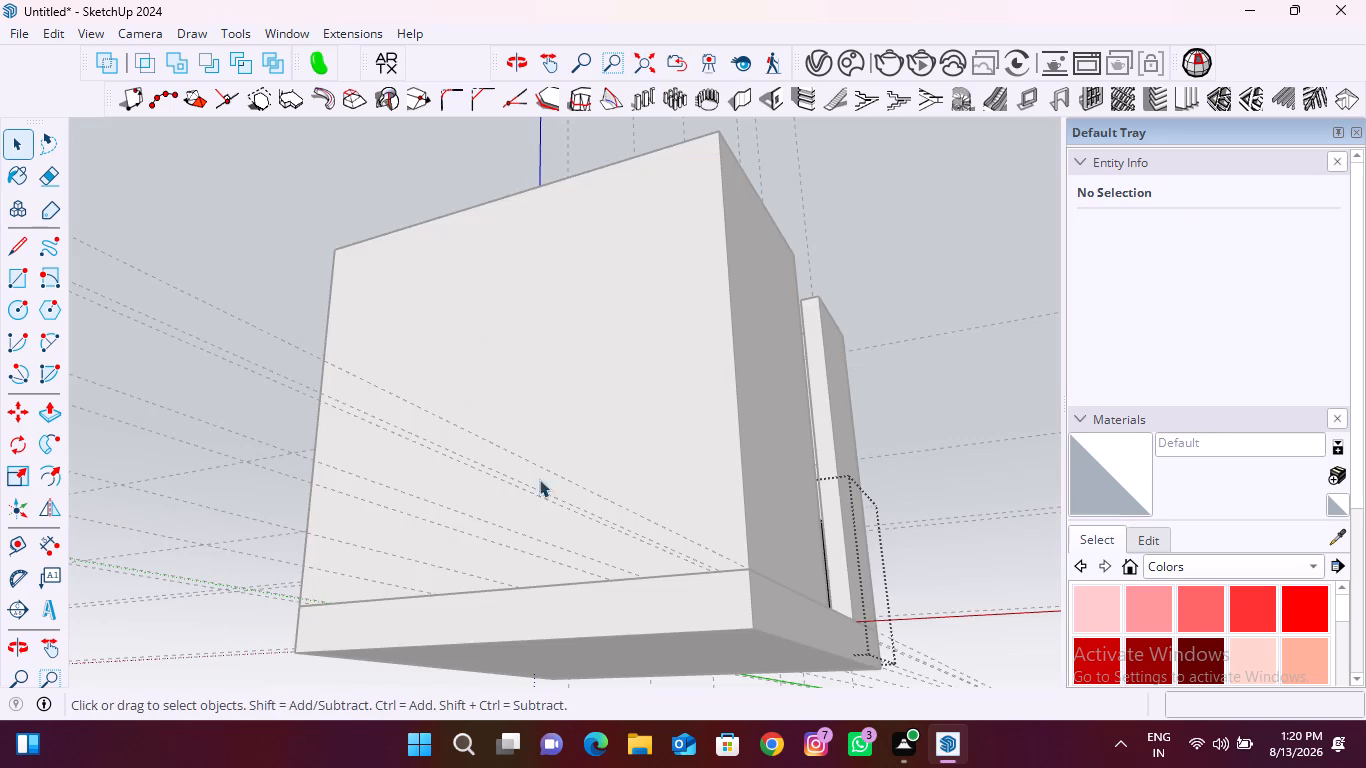
{"action": "middle_click_drag", "start_coordinate": [703, 448], "coordinate": [563, 659]}
{"action": "scroll", "coordinate": [780, 513], "scroll_direction": "up", "scroll_amount": 13}
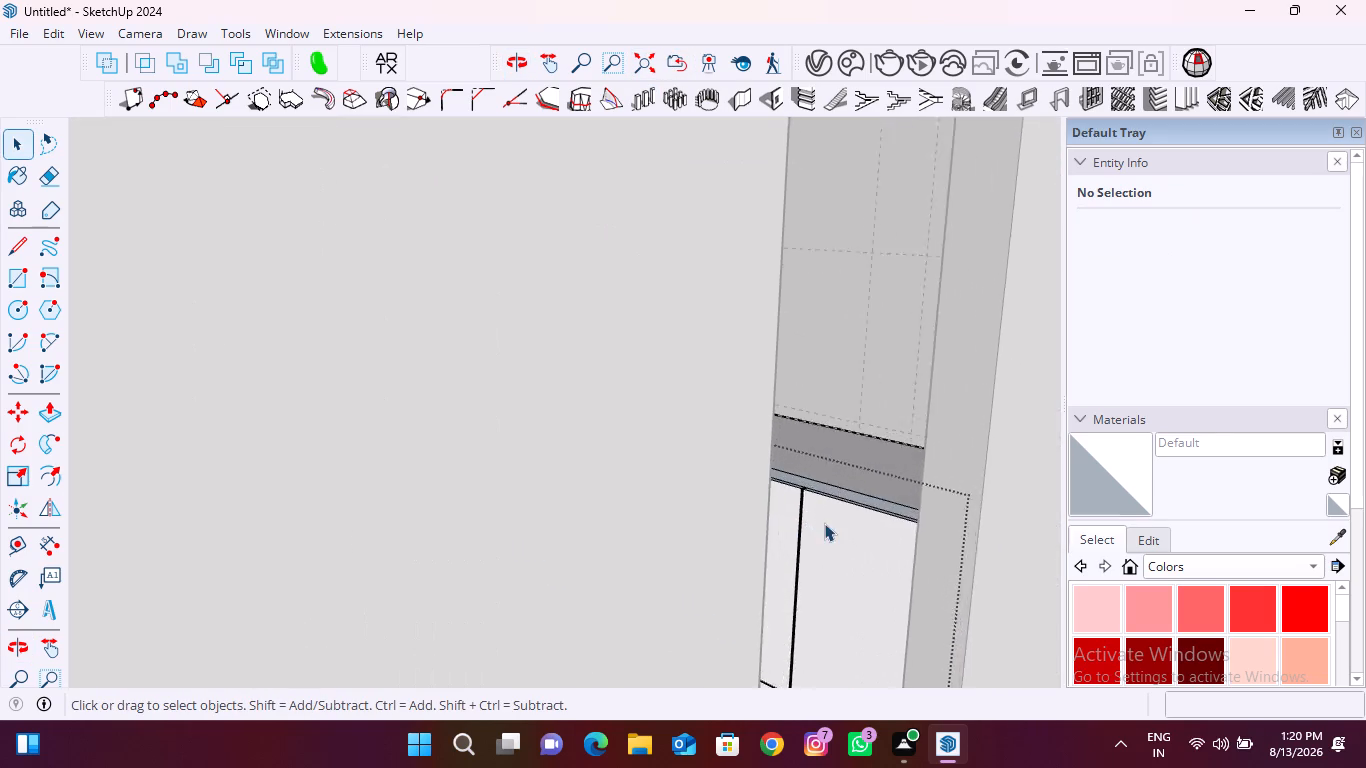
{"action": "scroll", "coordinate": [824, 523], "scroll_direction": "up", "scroll_amount": 8}
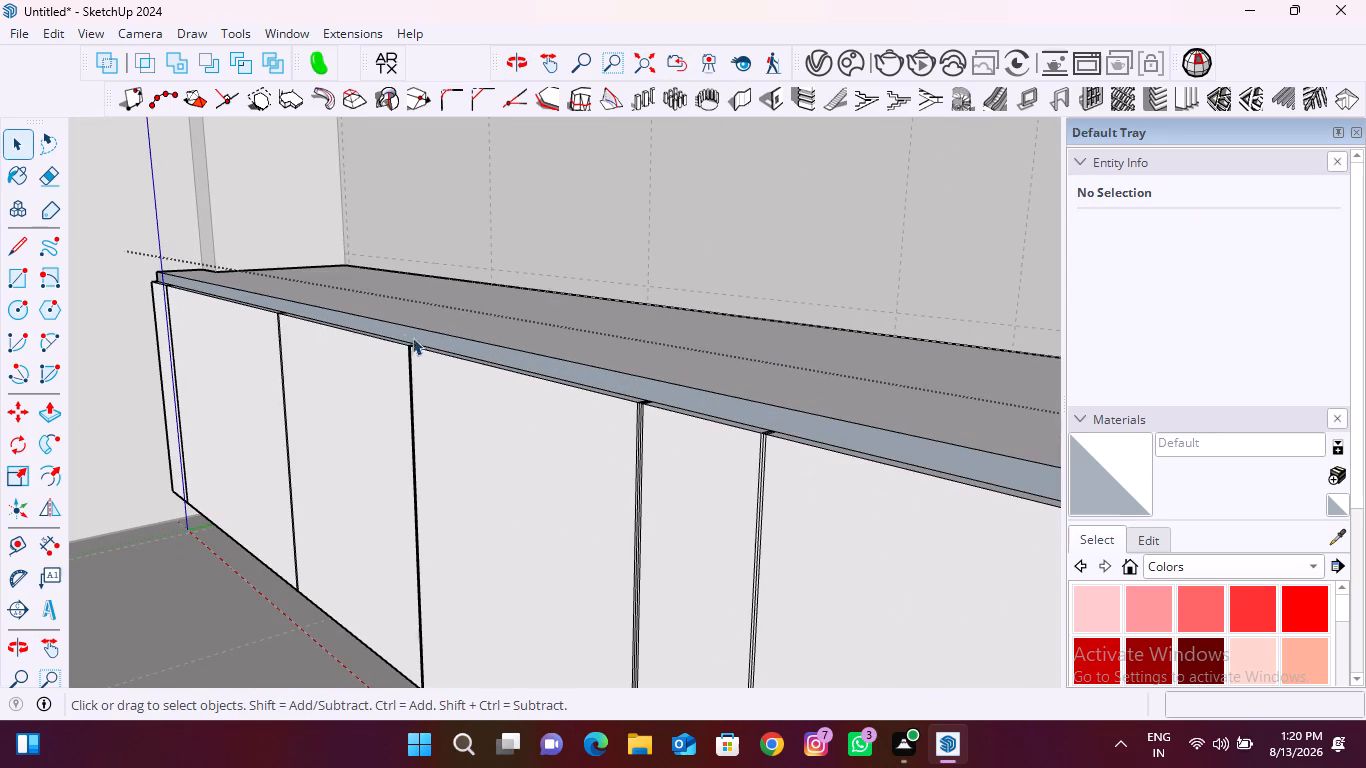
{"action": "scroll", "coordinate": [401, 332], "scroll_direction": "up", "scroll_amount": 5}
{"action": "scroll", "coordinate": [414, 365], "scroll_direction": "up", "scroll_amount": 20}
{"action": "scroll", "coordinate": [414, 365], "scroll_direction": "up", "scroll_amount": 8}
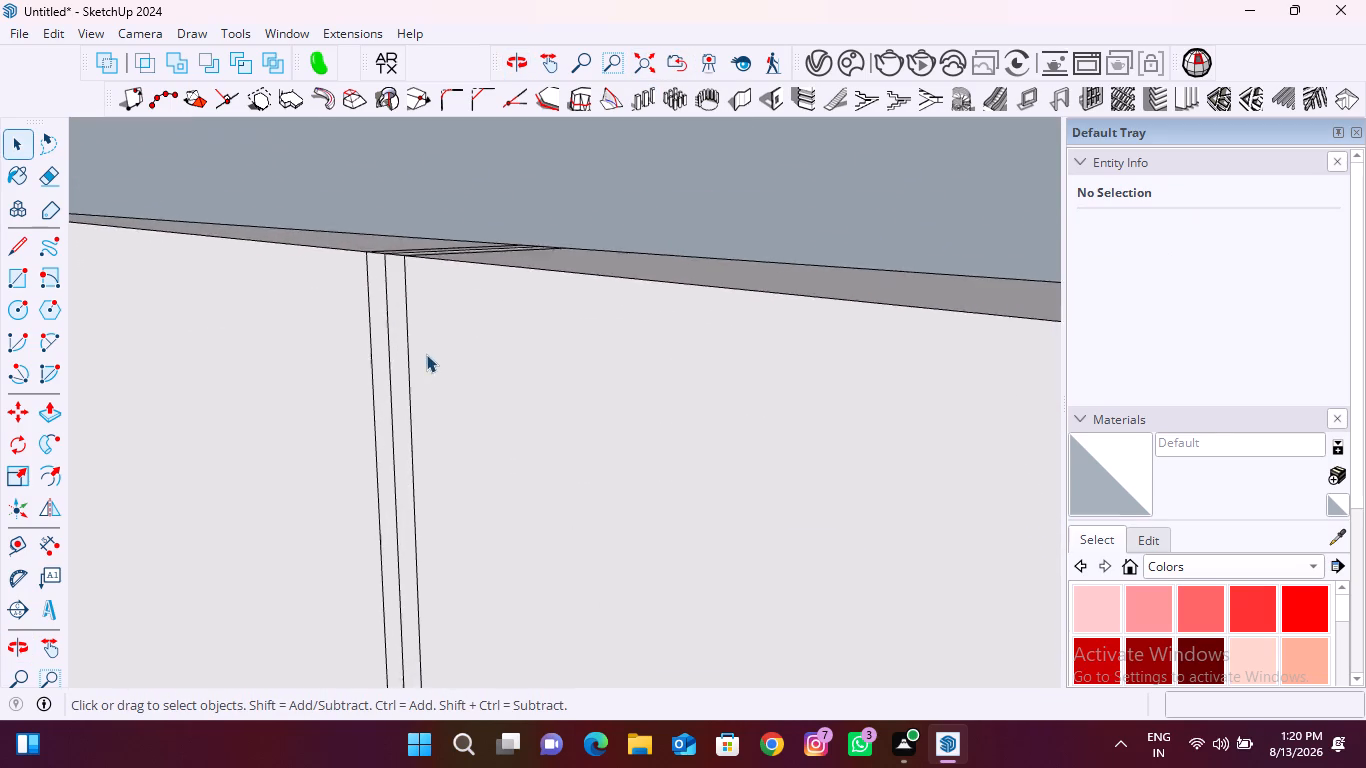
{"action": "scroll", "coordinate": [426, 354], "scroll_direction": "up", "scroll_amount": 11}
{"action": "scroll", "coordinate": [385, 493], "scroll_direction": "down", "scroll_amount": 12}
{"action": "scroll", "coordinate": [524, 272], "scroll_direction": "up", "scroll_amount": 3}
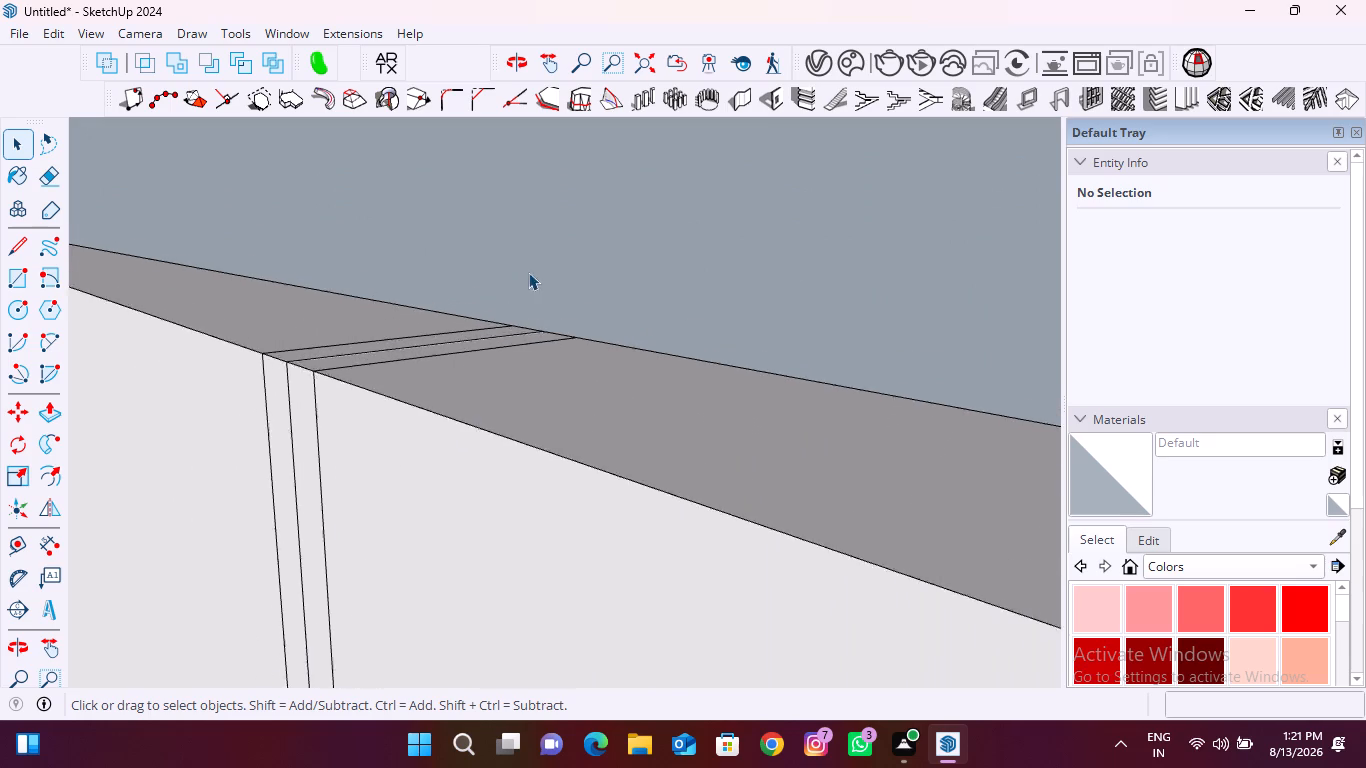
{"action": "scroll", "coordinate": [528, 272], "scroll_direction": "up", "scroll_amount": 3}
{"action": "middle_click_drag", "start_coordinate": [382, 481], "coordinate": [523, 406]}
{"action": "scroll", "coordinate": [376, 449], "scroll_direction": "up", "scroll_amount": 10}
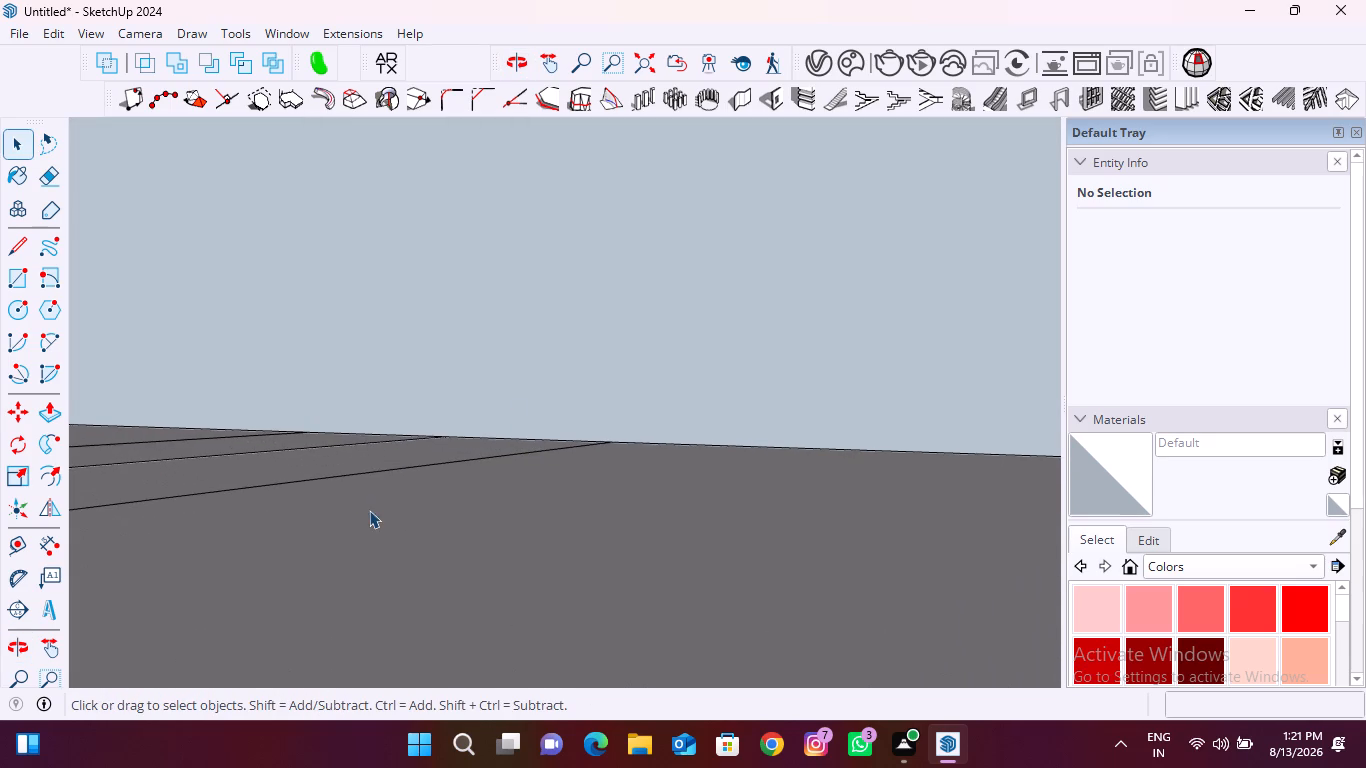
{"action": "middle_click_drag", "start_coordinate": [370, 507], "coordinate": [380, 480]}
{"action": "scroll", "coordinate": [375, 493], "scroll_direction": "up", "scroll_amount": 1}
{"action": "middle_click_drag", "start_coordinate": [389, 532], "coordinate": [389, 451]}
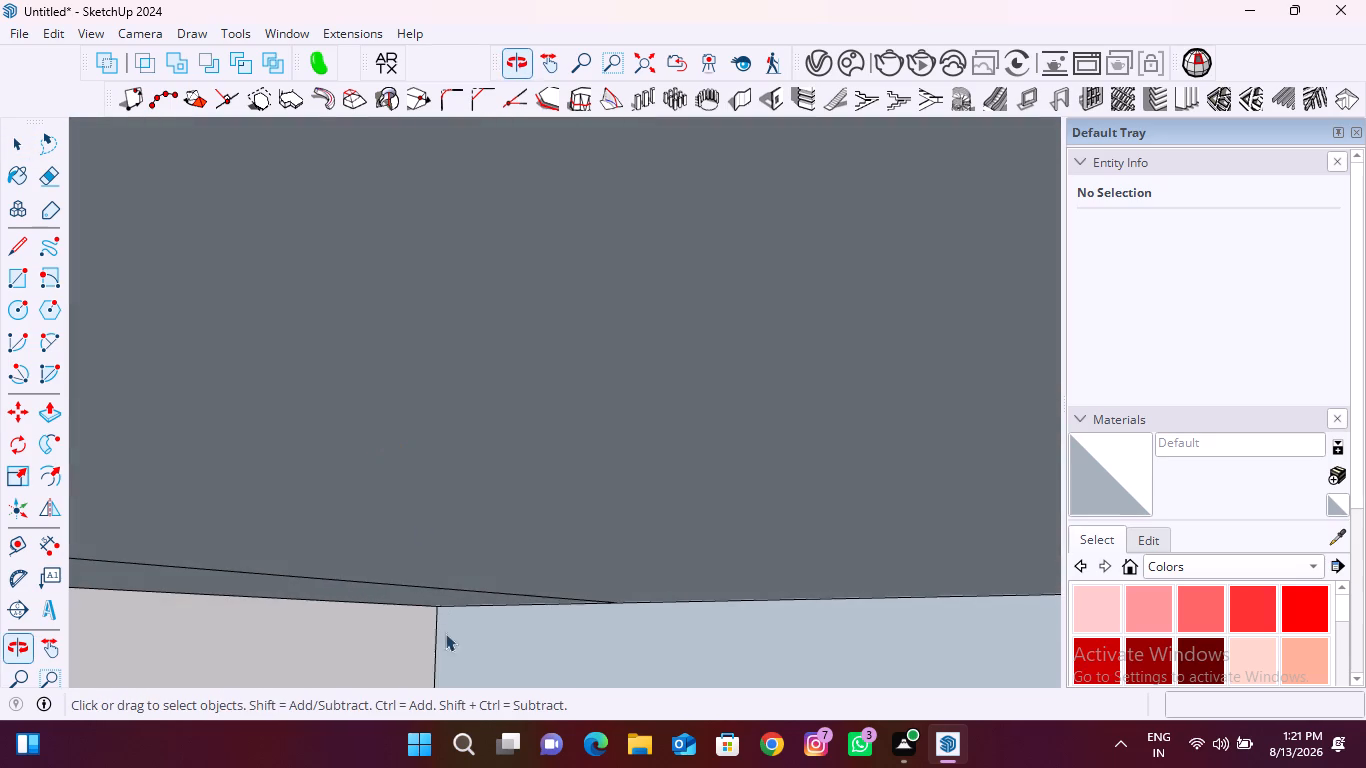
{"action": "scroll", "coordinate": [480, 657], "scroll_direction": "up", "scroll_amount": 8}
{"action": "middle_click_drag", "start_coordinate": [557, 598], "coordinate": [677, 537]}
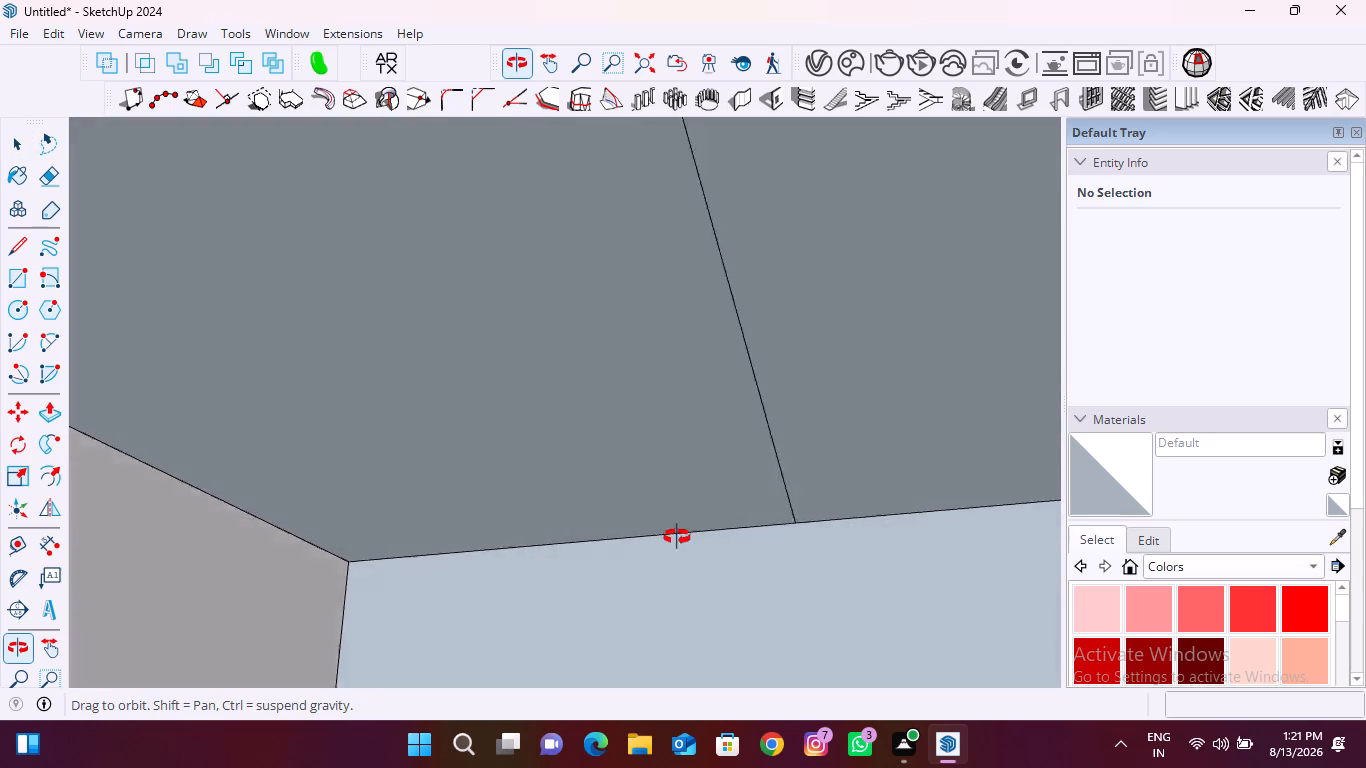
{"action": "middle_click_drag", "start_coordinate": [677, 537], "coordinate": [798, 585]}
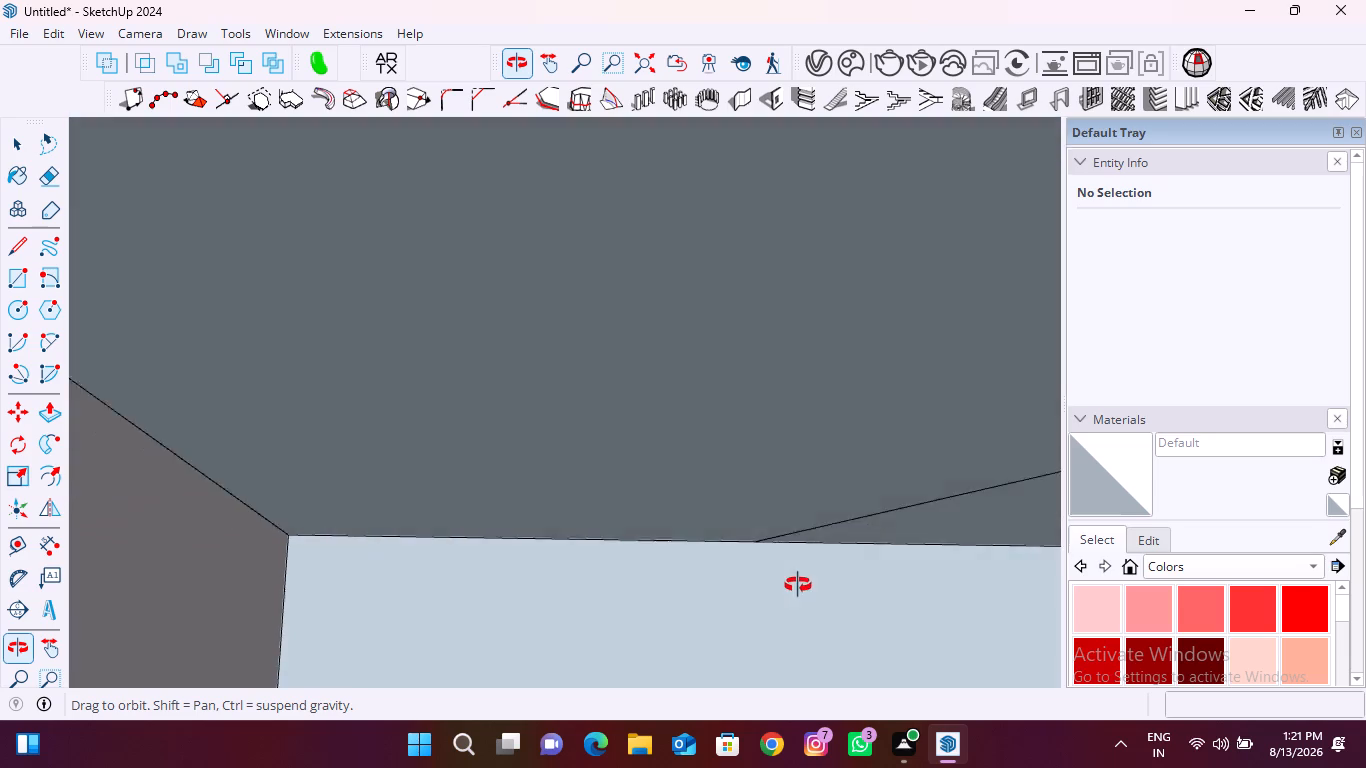
{"action": "middle_click_drag", "start_coordinate": [798, 585], "coordinate": [672, 663]}
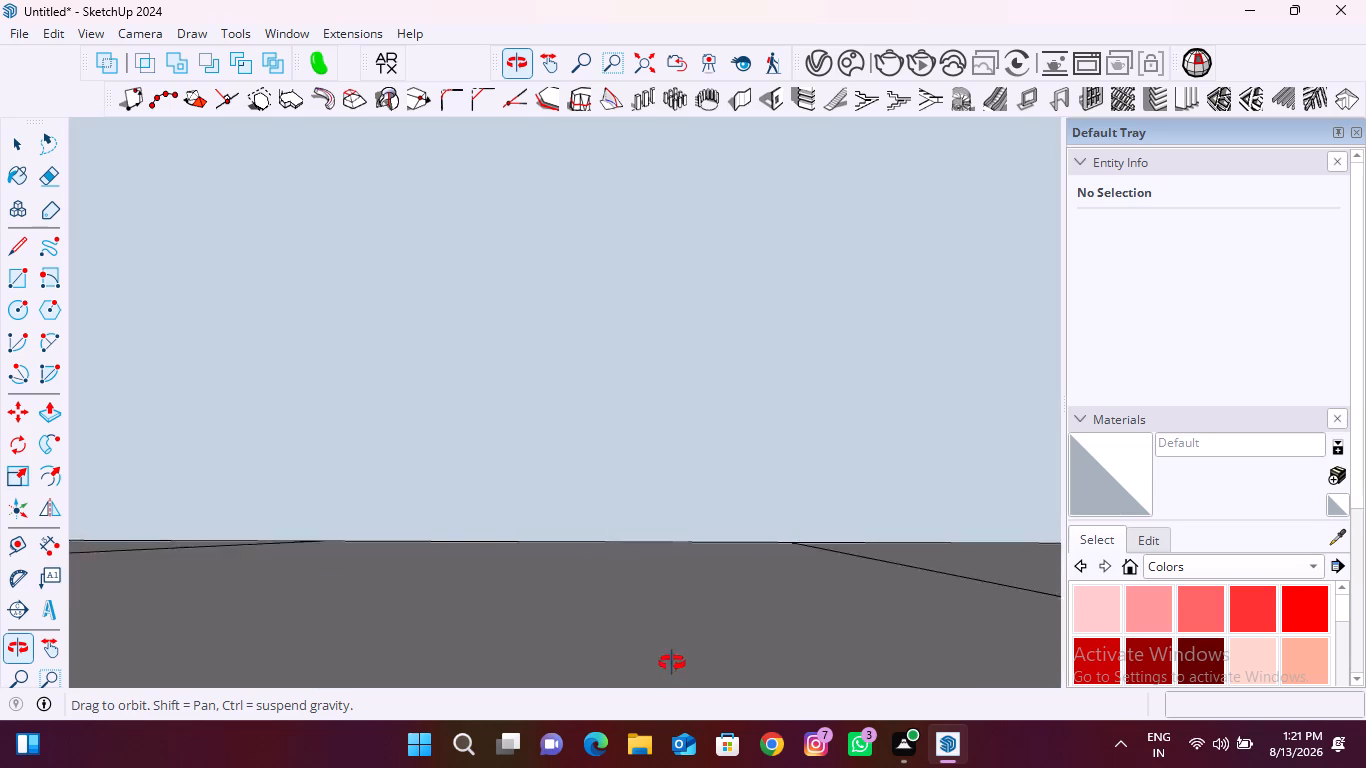
{"action": "middle_click_drag", "start_coordinate": [672, 663], "coordinate": [525, 663]}
{"action": "scroll", "coordinate": [458, 541], "scroll_direction": "down", "scroll_amount": 20}
{"action": "scroll", "coordinate": [458, 541], "scroll_direction": "down", "scroll_amount": 4}
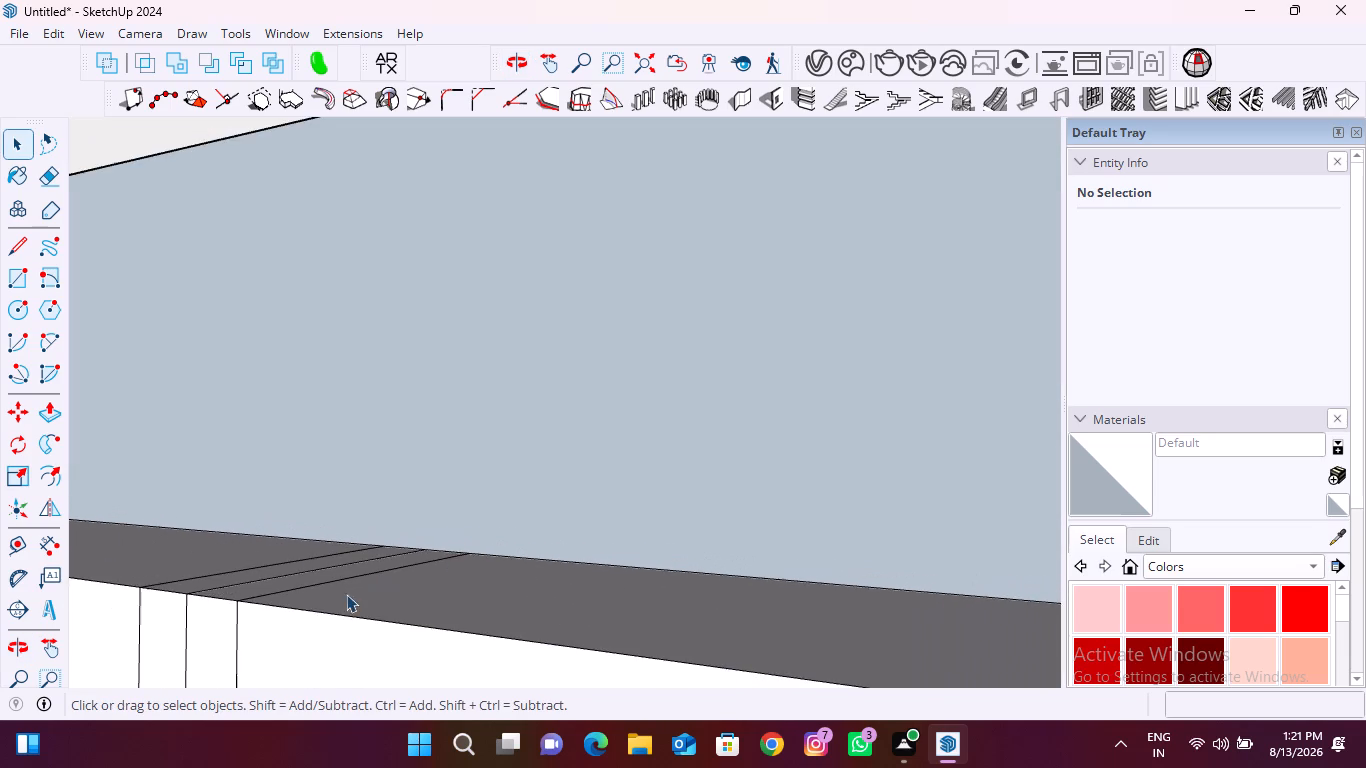
{"action": "scroll", "coordinate": [195, 613], "scroll_direction": "up", "scroll_amount": 20}
{"action": "scroll", "coordinate": [195, 613], "scroll_direction": "up", "scroll_amount": 5}
{"action": "middle_click_drag", "start_coordinate": [300, 595], "coordinate": [367, 544]}
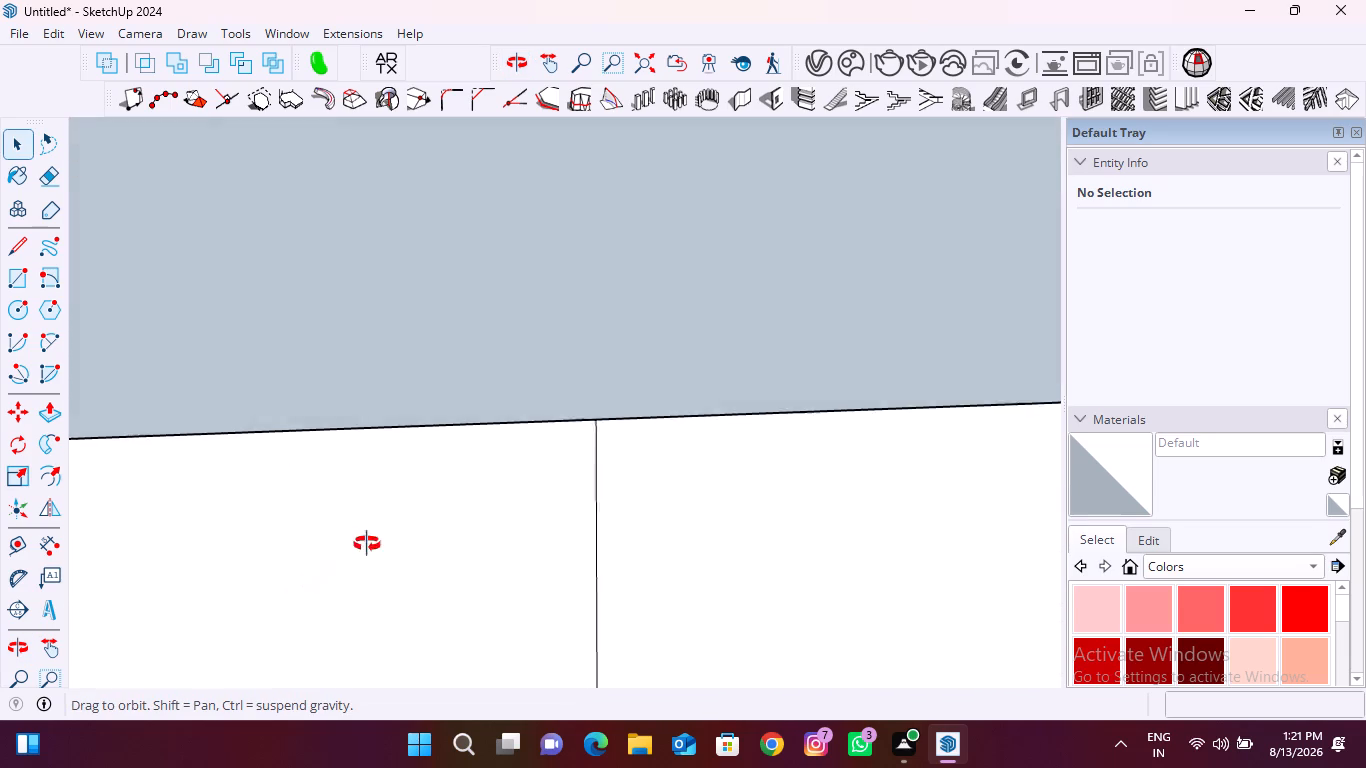
{"action": "middle_click_drag", "start_coordinate": [367, 544], "coordinate": [357, 665]}
{"action": "scroll", "coordinate": [432, 479], "scroll_direction": "up", "scroll_amount": 9}
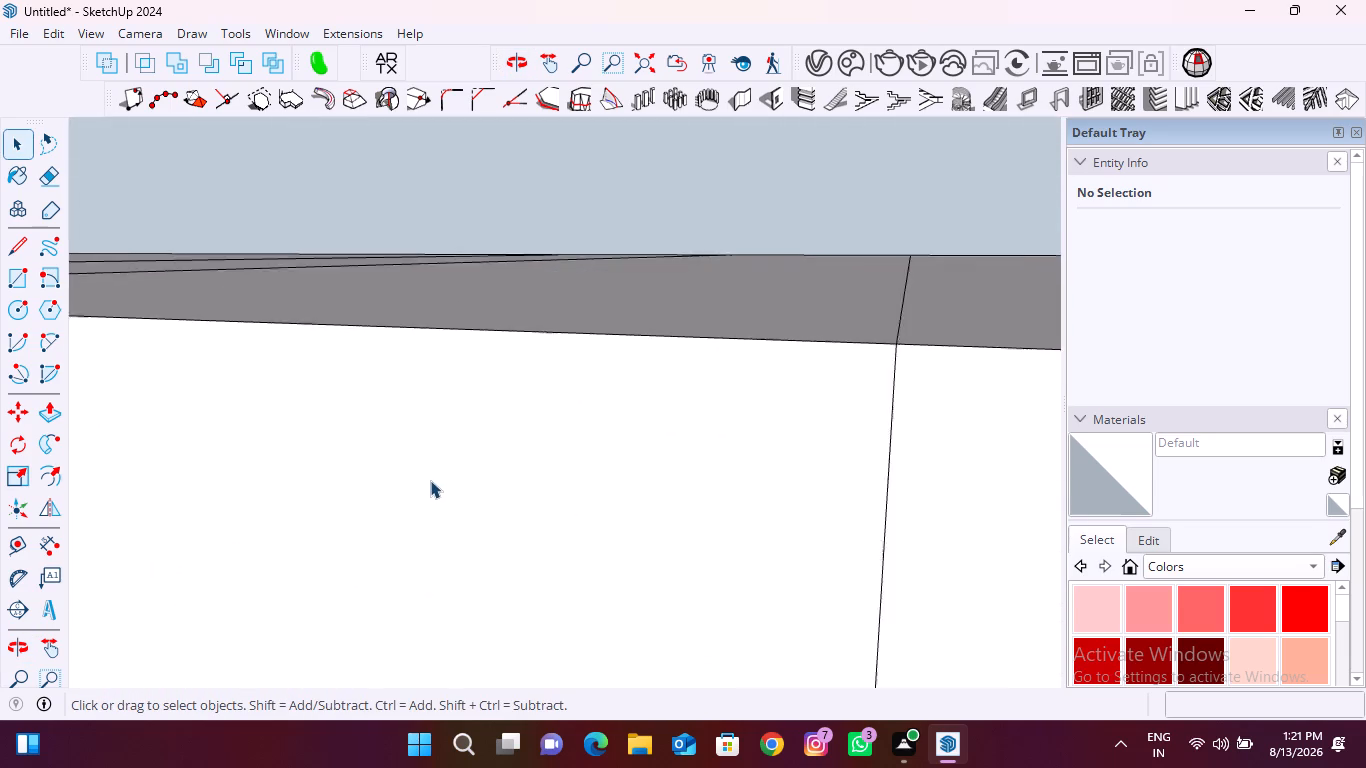
{"action": "scroll", "coordinate": [430, 480], "scroll_direction": "up", "scroll_amount": 18}
{"action": "middle_click_drag", "start_coordinate": [459, 474], "coordinate": [612, 512]}
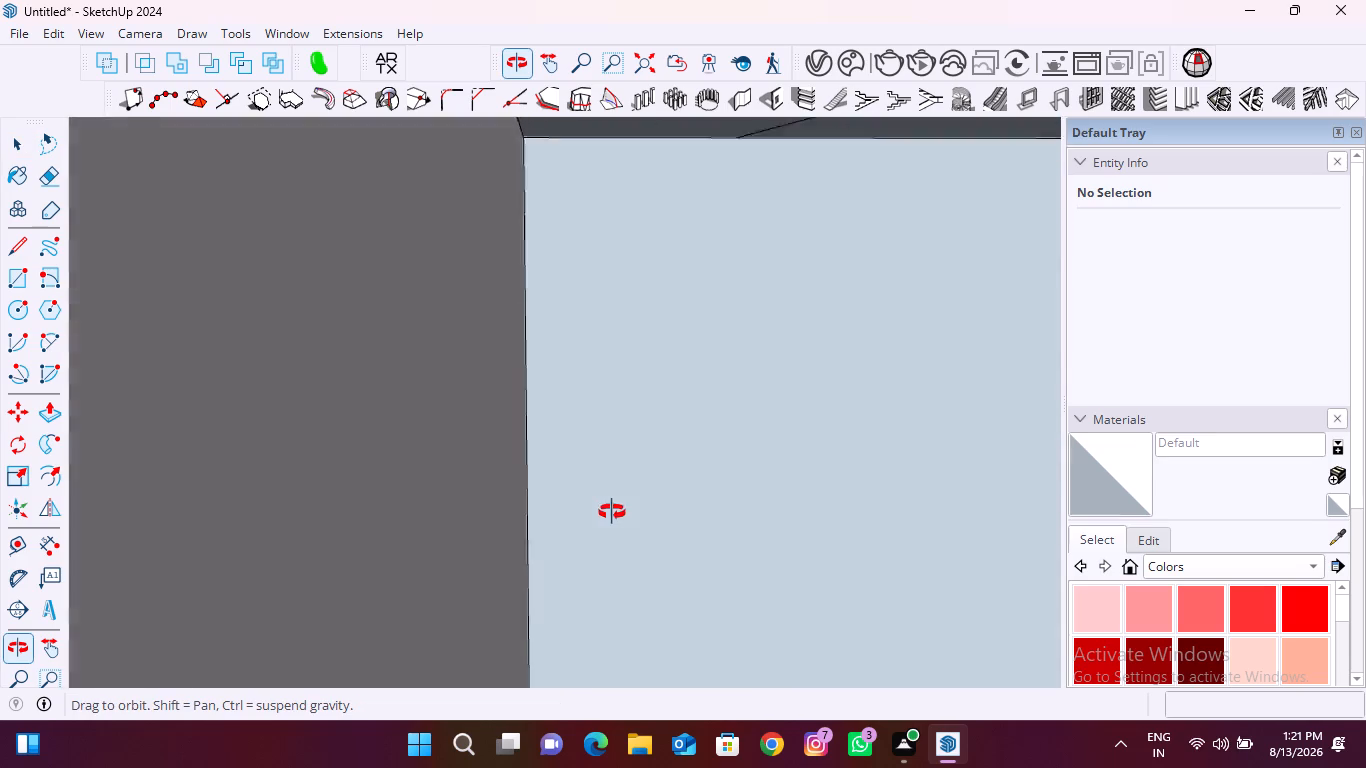
{"action": "middle_click_drag", "start_coordinate": [612, 512], "coordinate": [526, 443]}
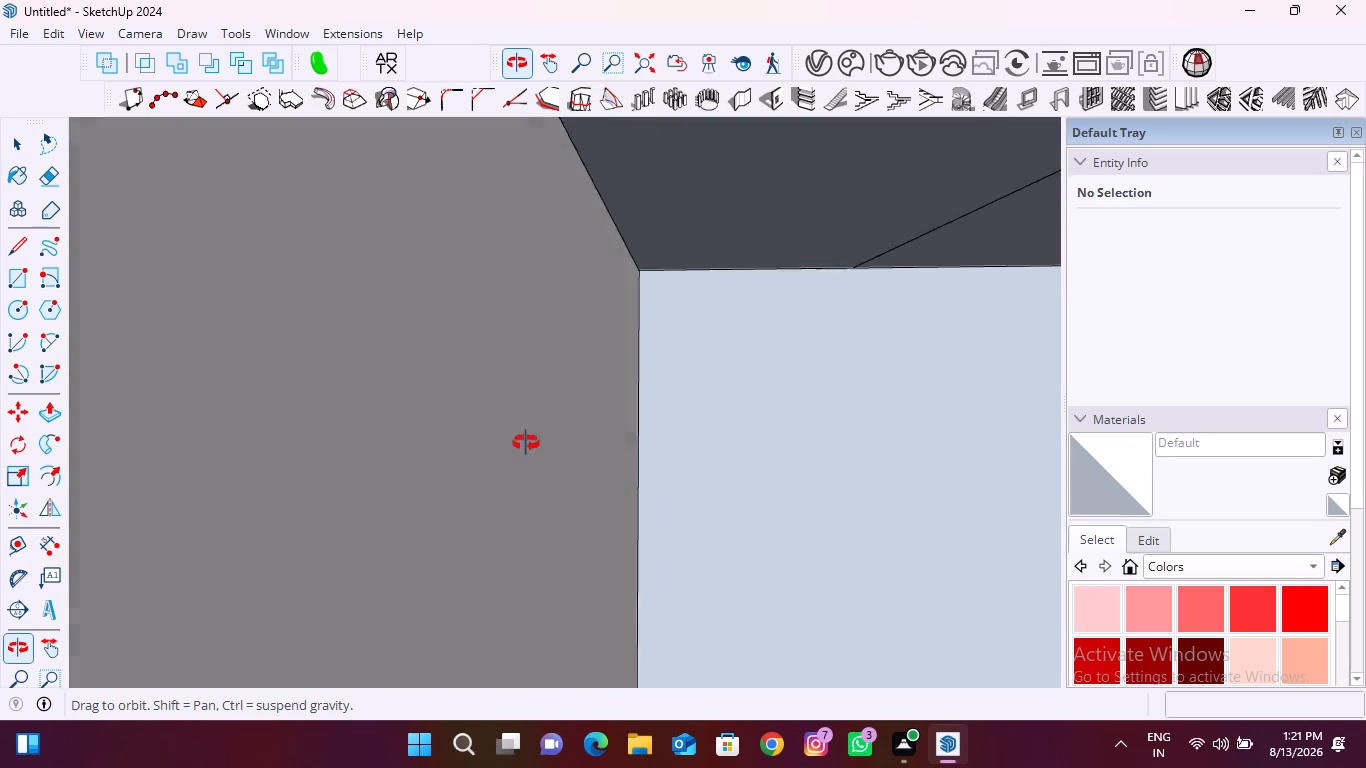
{"action": "middle_click_drag", "start_coordinate": [526, 443], "coordinate": [484, 461]}
{"action": "left_click", "coordinate": [759, 431]}
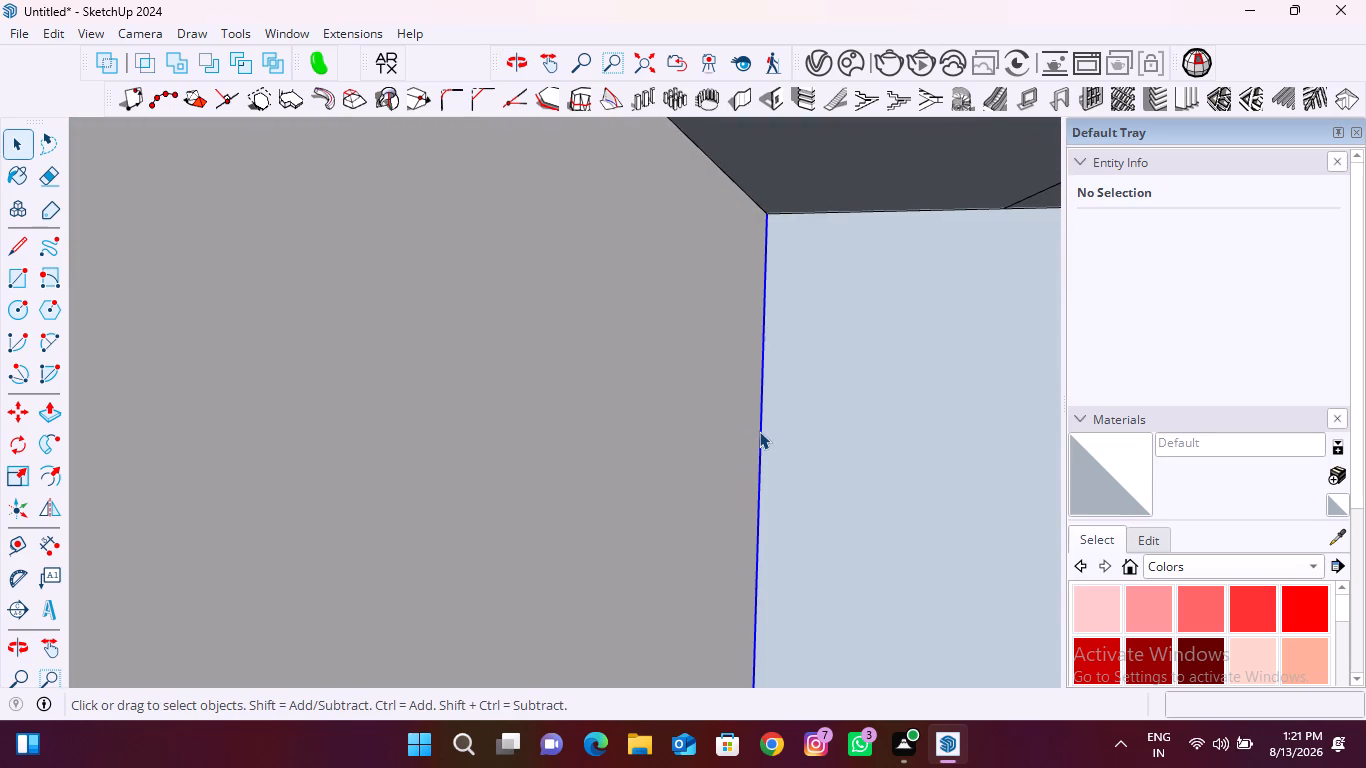
{"action": "key", "text": "m"}
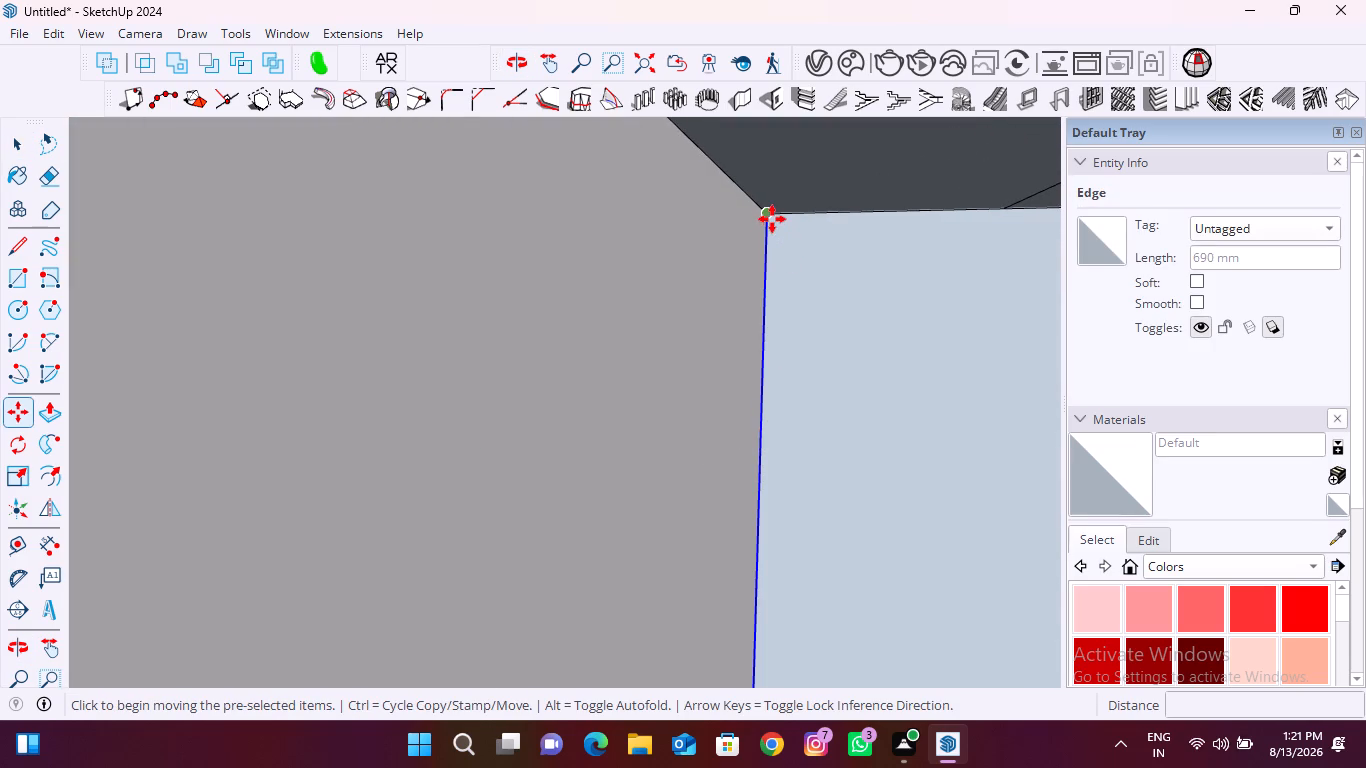
{"action": "left_click", "coordinate": [772, 219]}
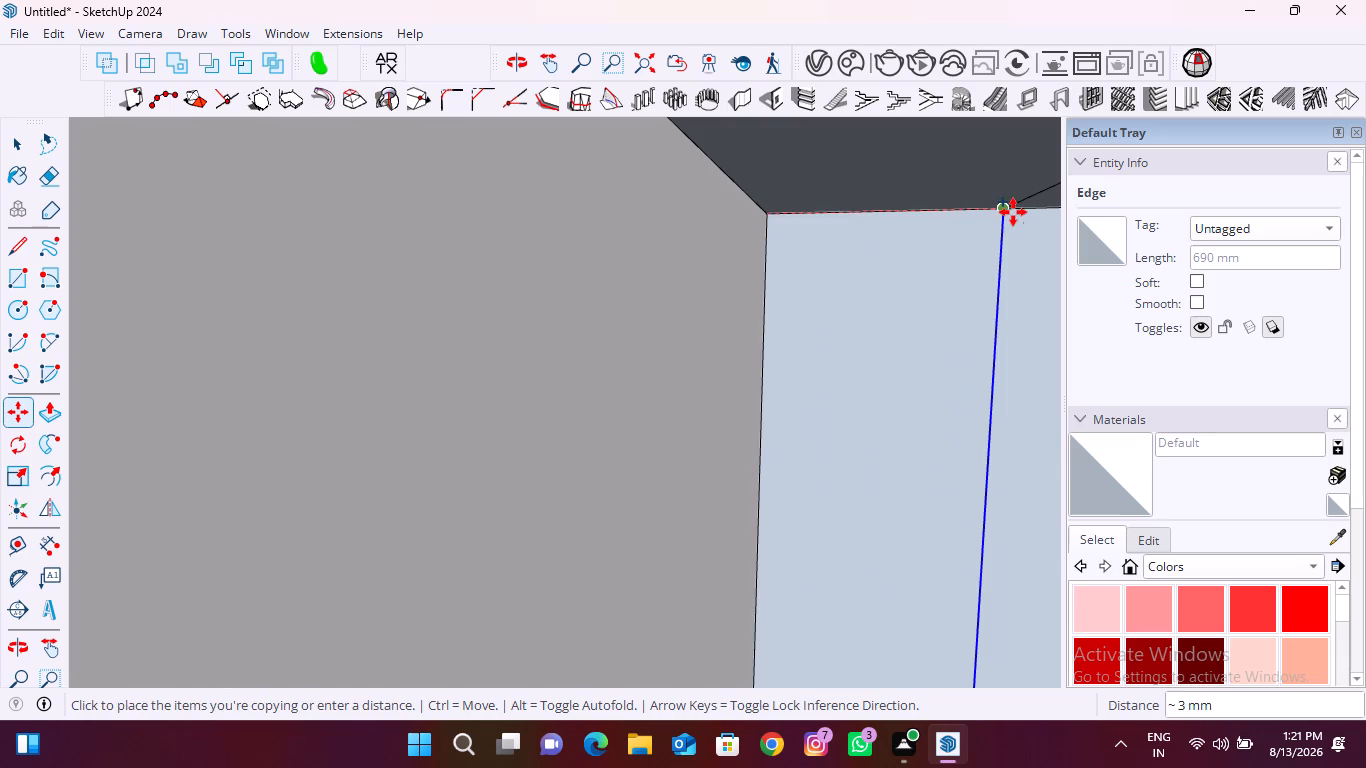
{"action": "left_click", "coordinate": [1004, 214]}
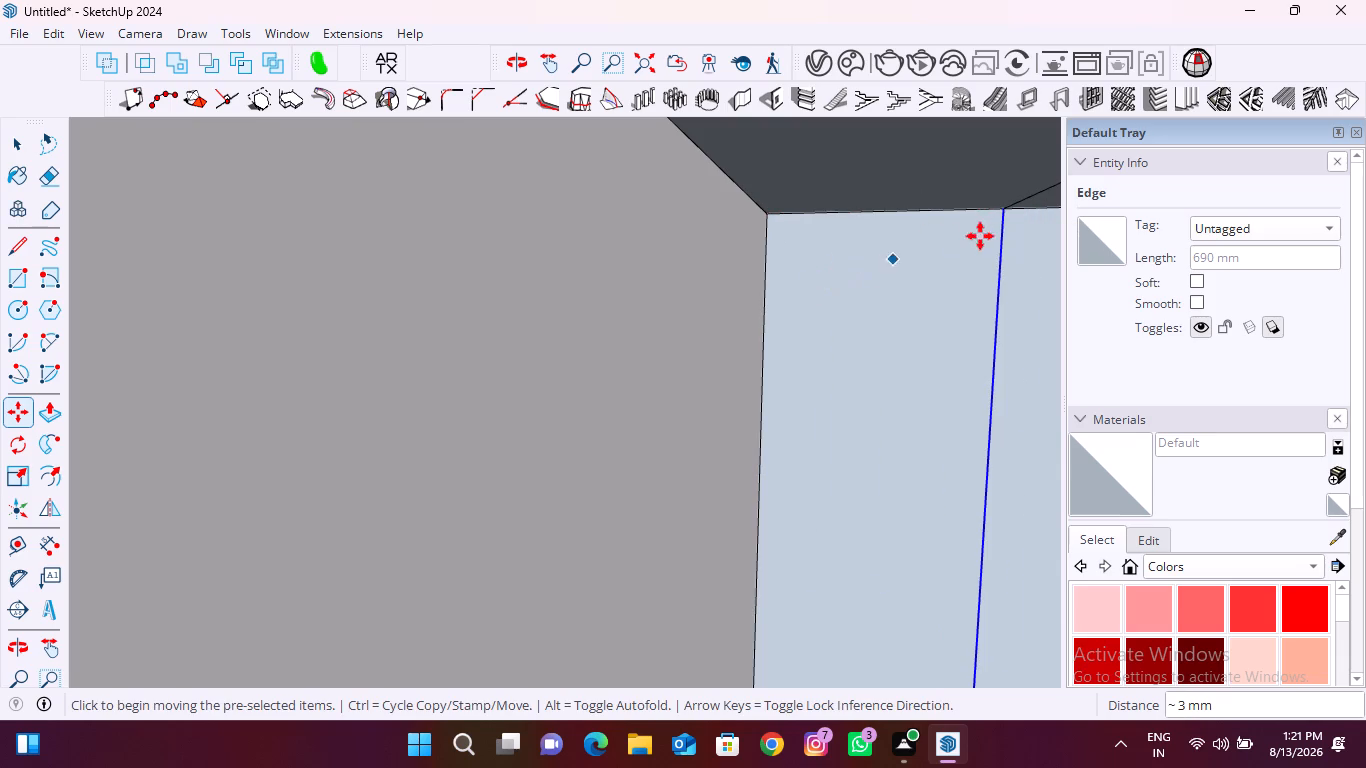
{"action": "left_click", "coordinate": [1002, 213]}
{"action": "middle_click_drag", "start_coordinate": [681, 264], "coordinate": [780, 282]}
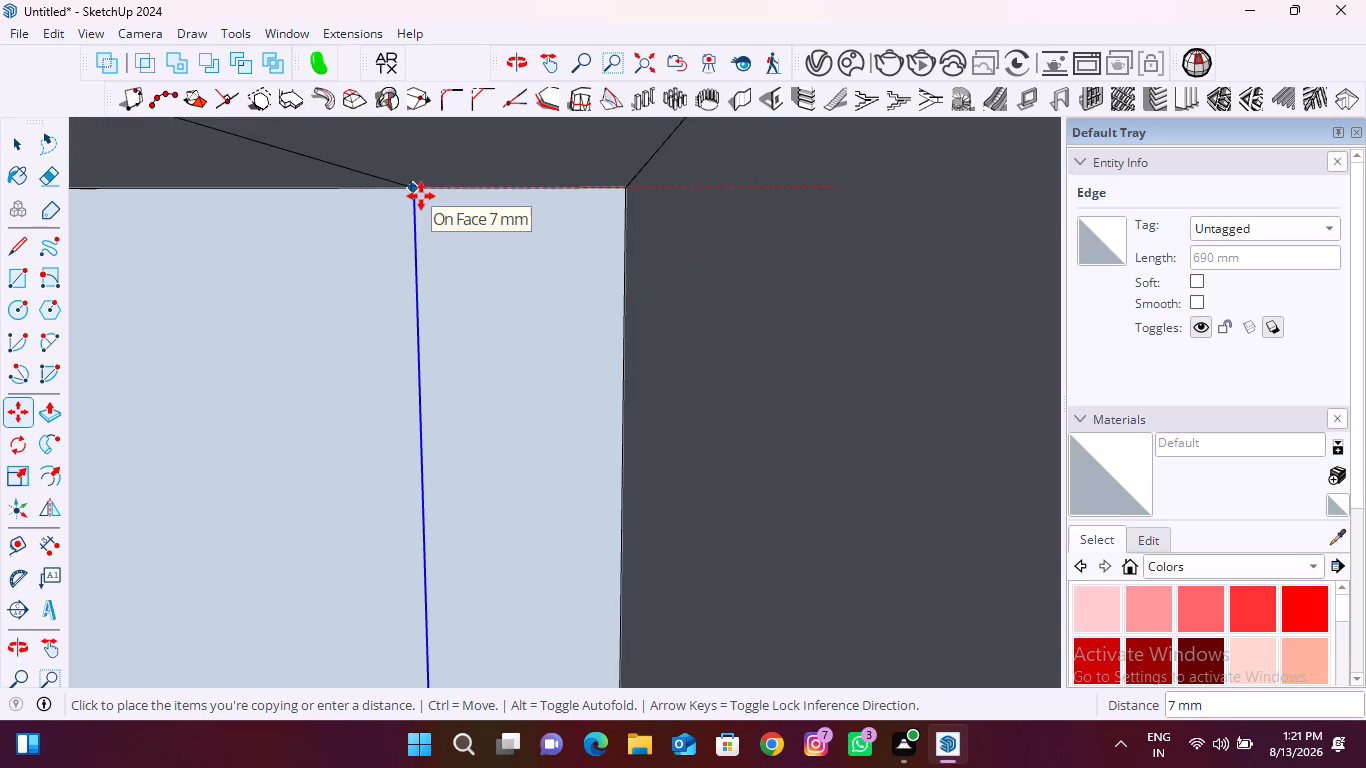
Place the copy of the 690 mm rear vertical seam at the opposite cross edge, 7 mm from its start point.
{"action": "left_click", "coordinate": [421, 196]}
{"action": "key", "text": "space"}
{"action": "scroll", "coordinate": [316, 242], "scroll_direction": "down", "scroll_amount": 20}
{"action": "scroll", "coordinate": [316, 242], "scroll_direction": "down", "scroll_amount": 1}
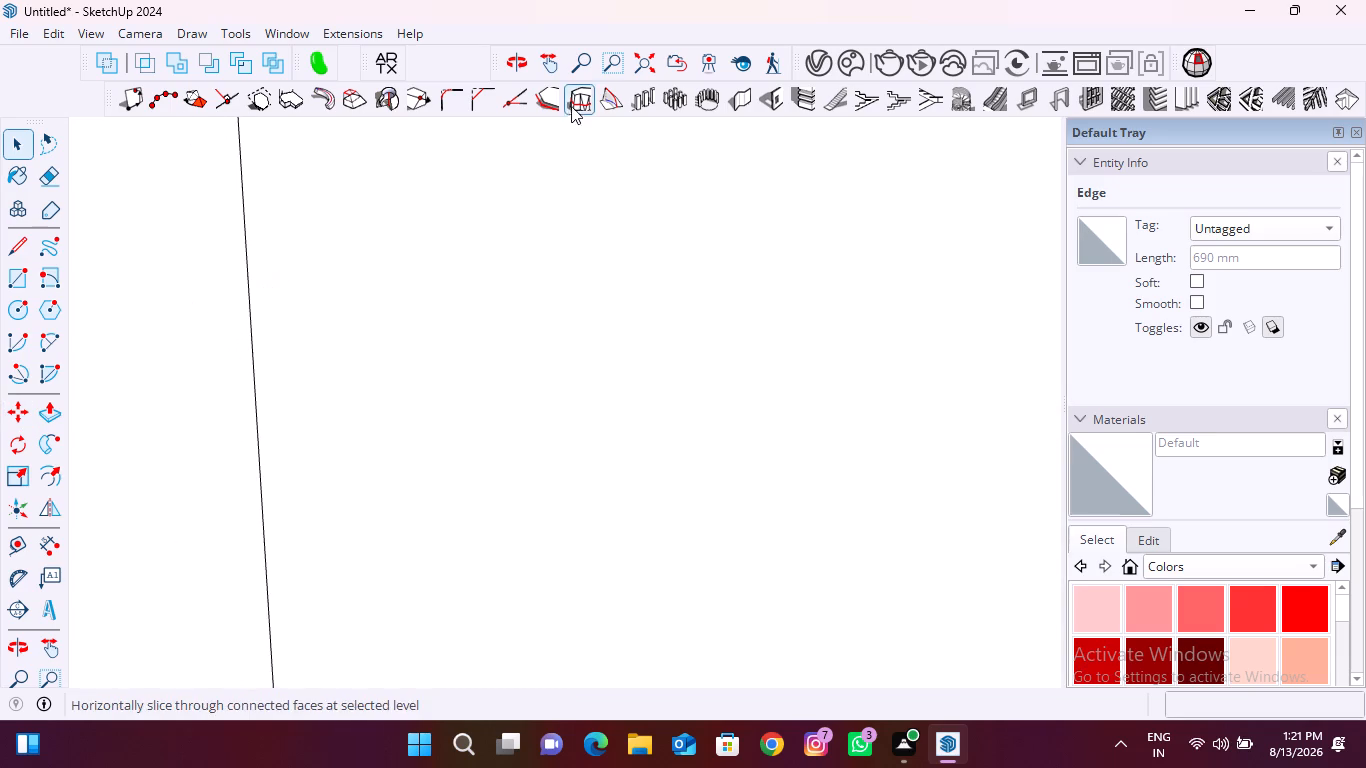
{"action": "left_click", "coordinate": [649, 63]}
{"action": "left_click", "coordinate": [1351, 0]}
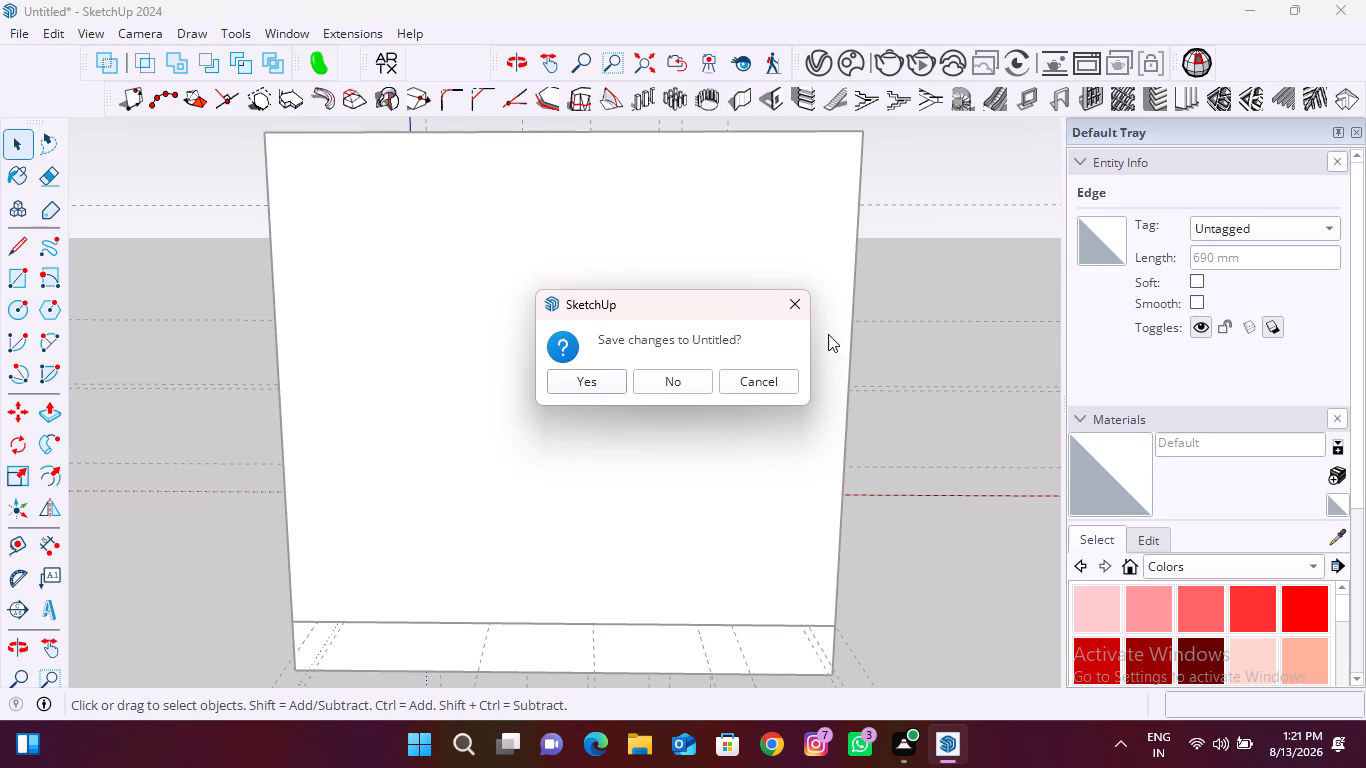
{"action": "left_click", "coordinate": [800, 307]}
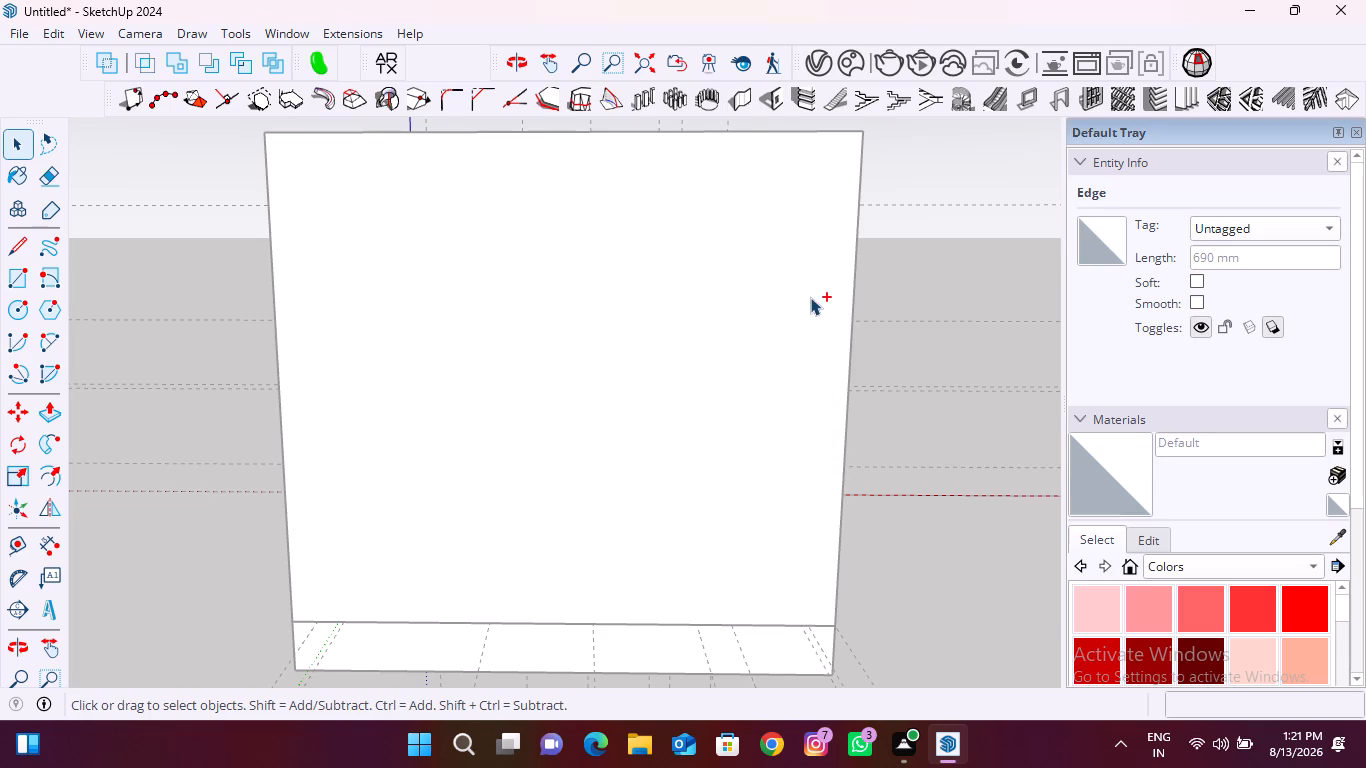
Save the model as "intership kitchen" in the sketchup Drawings folder under Documents, as a SketchUp model.
{"action": "key", "text": "ctrl+s"}
{"action": "scroll", "coordinate": [289, 233], "scroll_direction": "down", "scroll_amount": 3}
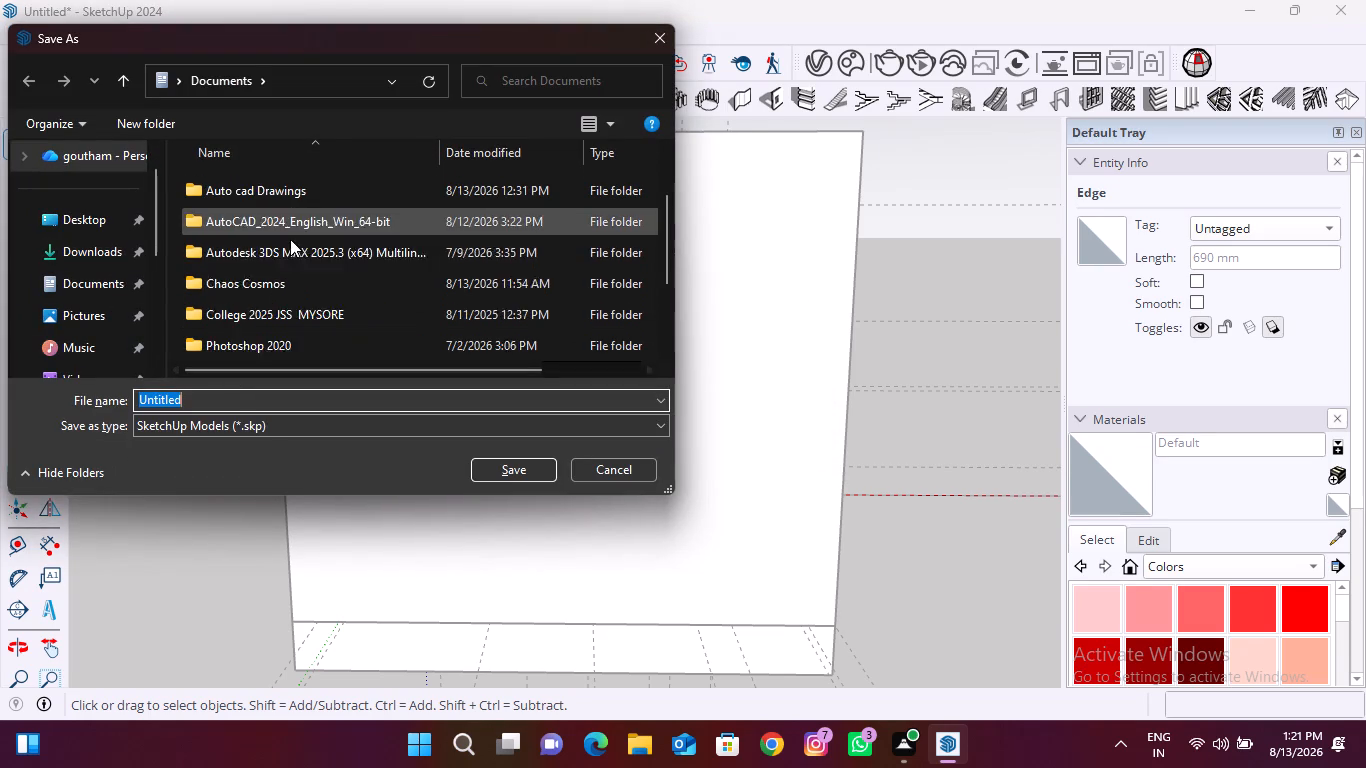
{"action": "scroll", "coordinate": [290, 239], "scroll_direction": "down", "scroll_amount": 19}
{"action": "double_click", "coordinate": [293, 317]}
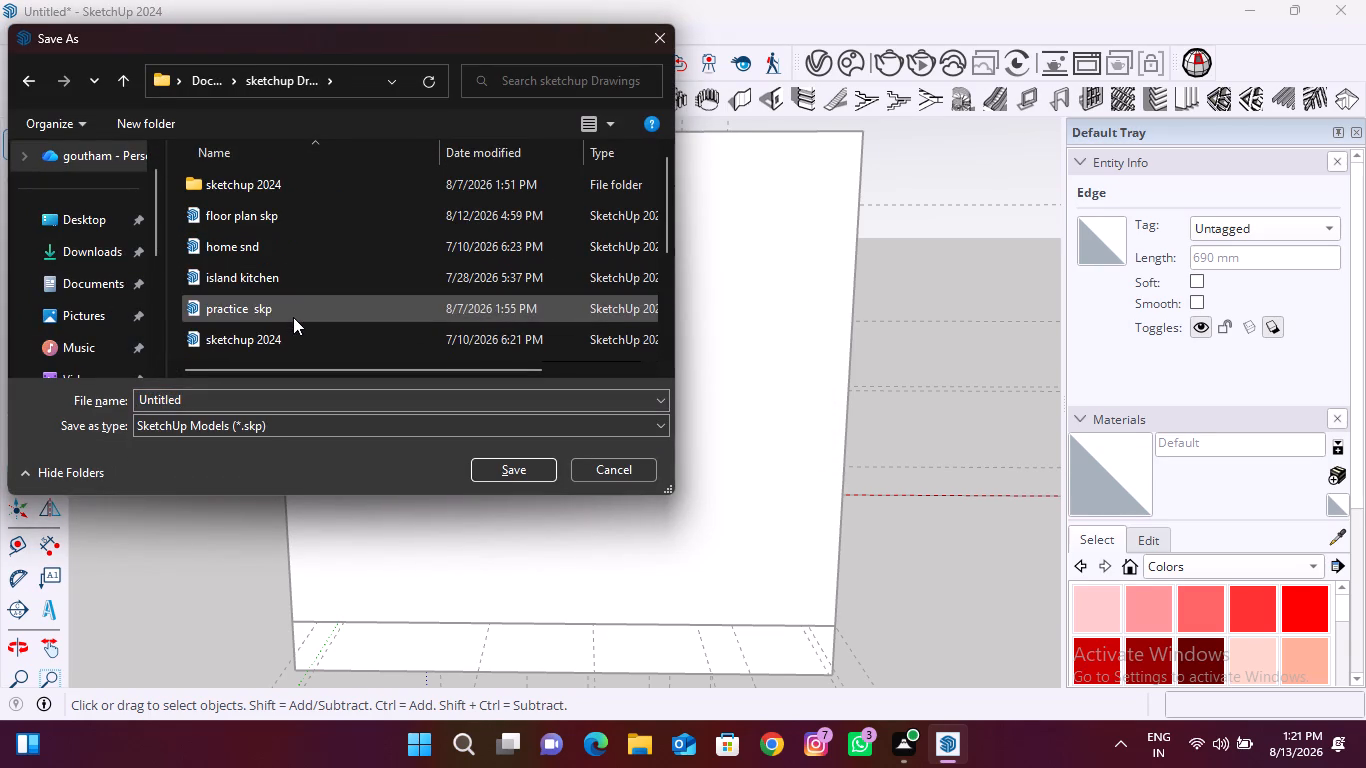
{"action": "left_click_drag", "start_coordinate": [208, 400], "coordinate": [139, 400]}
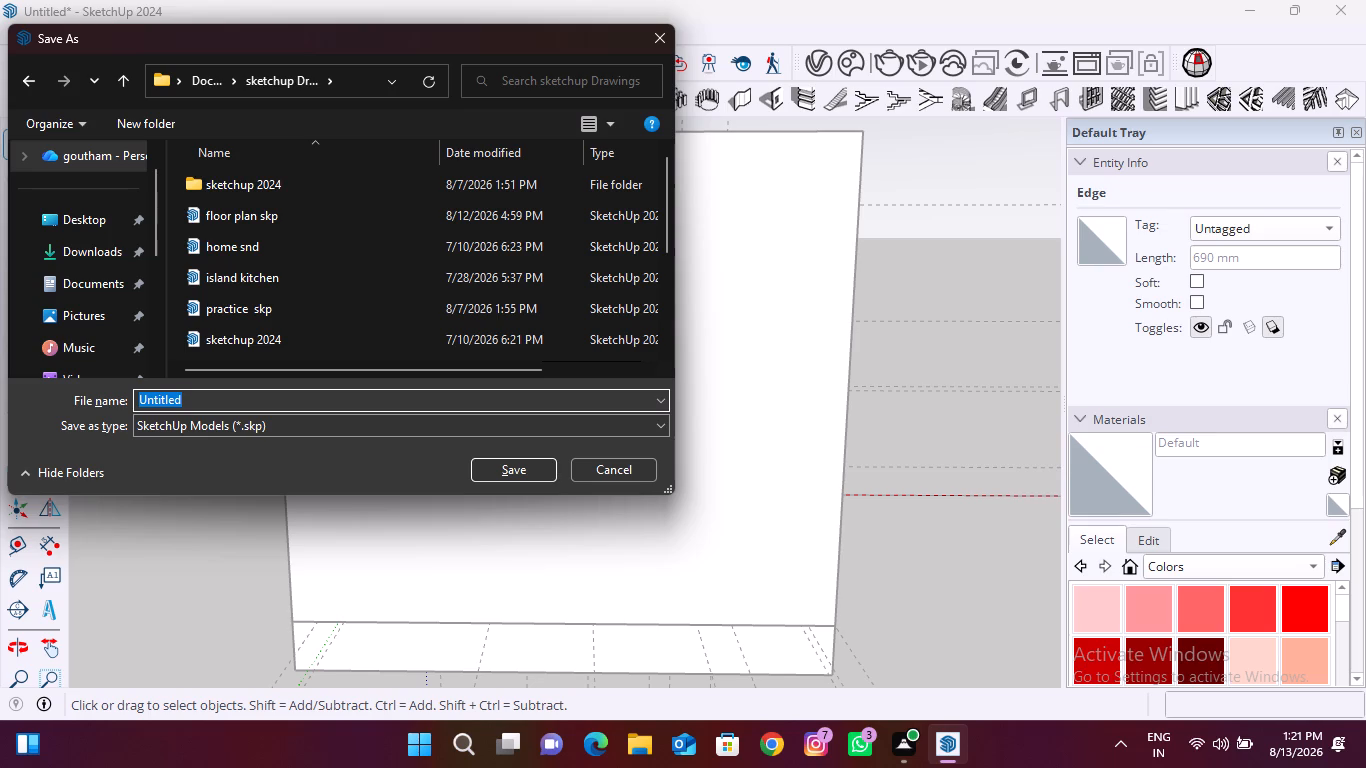
{"action": "type", "text": "intership"}
{"action": "key", "text": "space"}
{"action": "type", "text": "kitchen"}
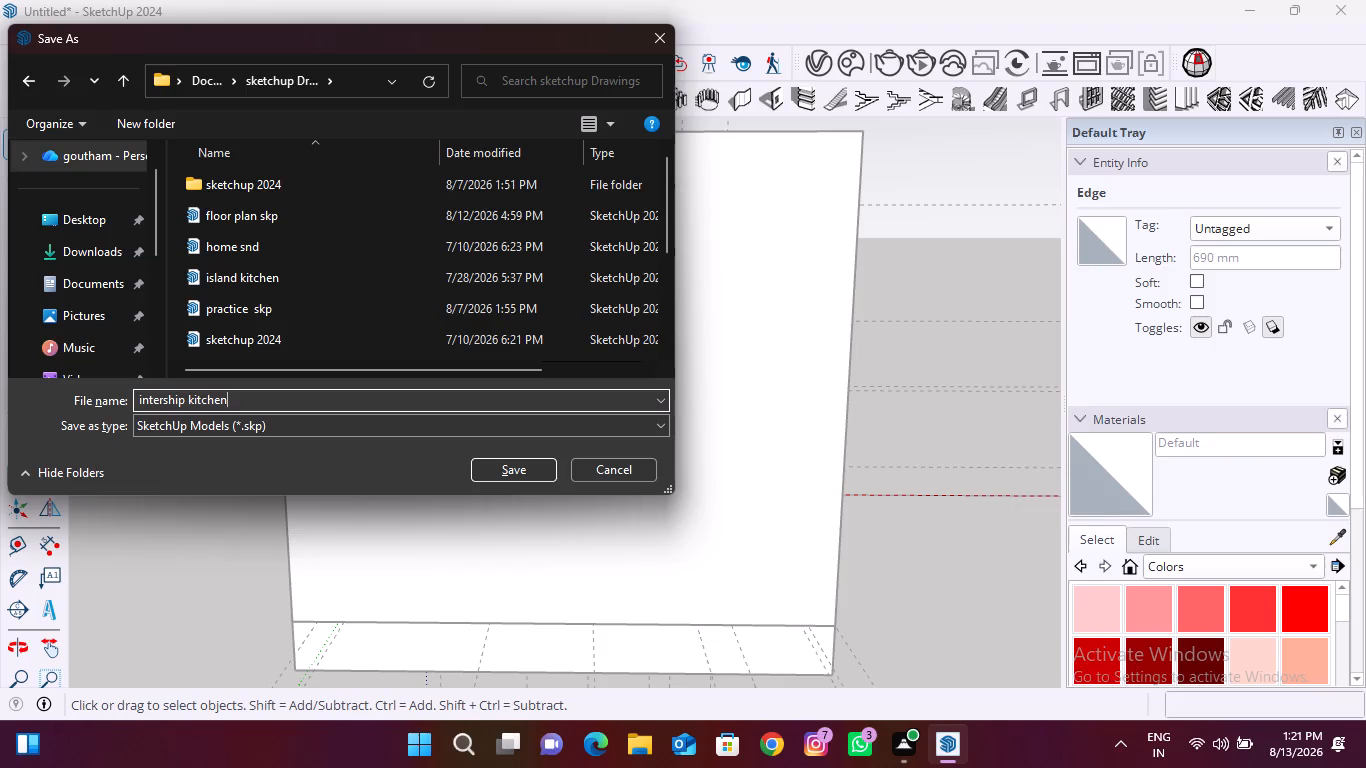
{"action": "left_click", "coordinate": [520, 464]}
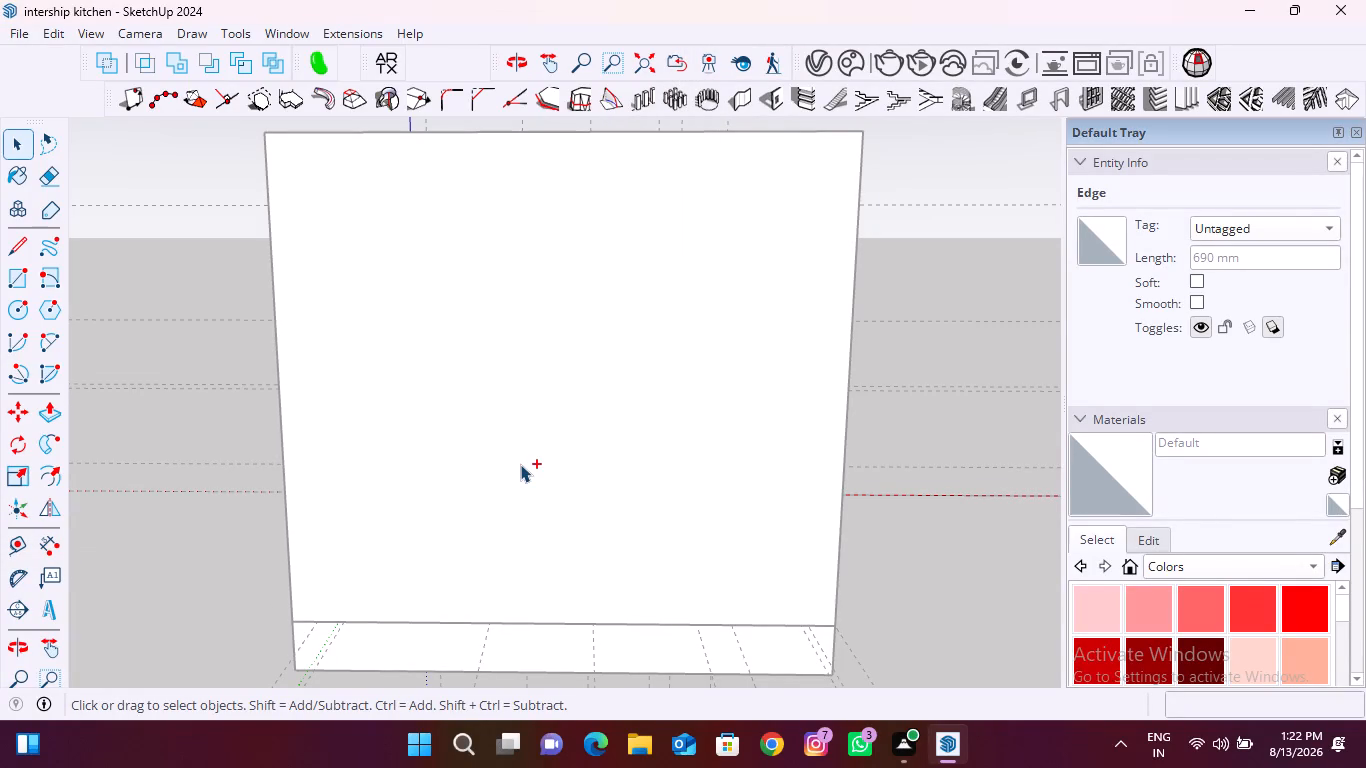
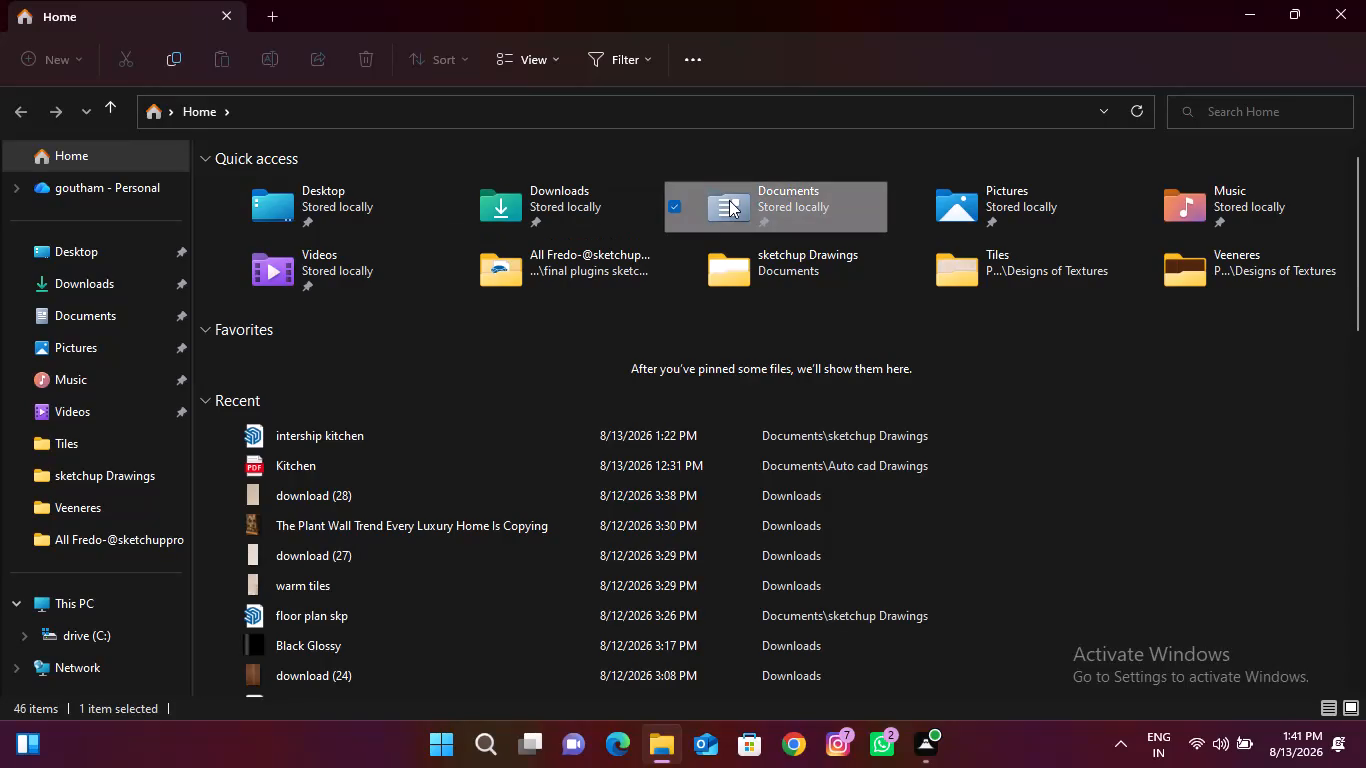
Open the "intership kitchen" SketchUp model from the sketchup Drawings folder under Documents.
{"action": "double_click", "coordinate": [767, 200]}
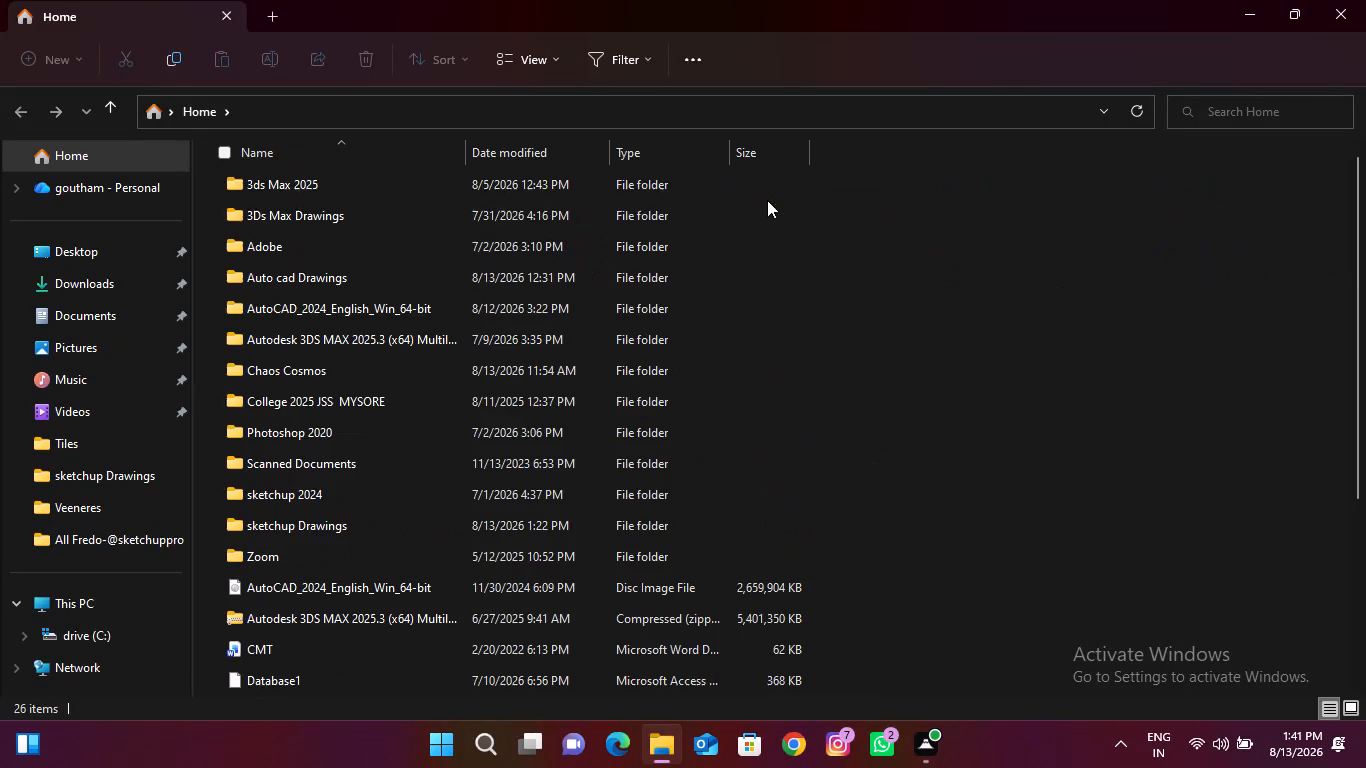
{"action": "double_click", "coordinate": [356, 527]}
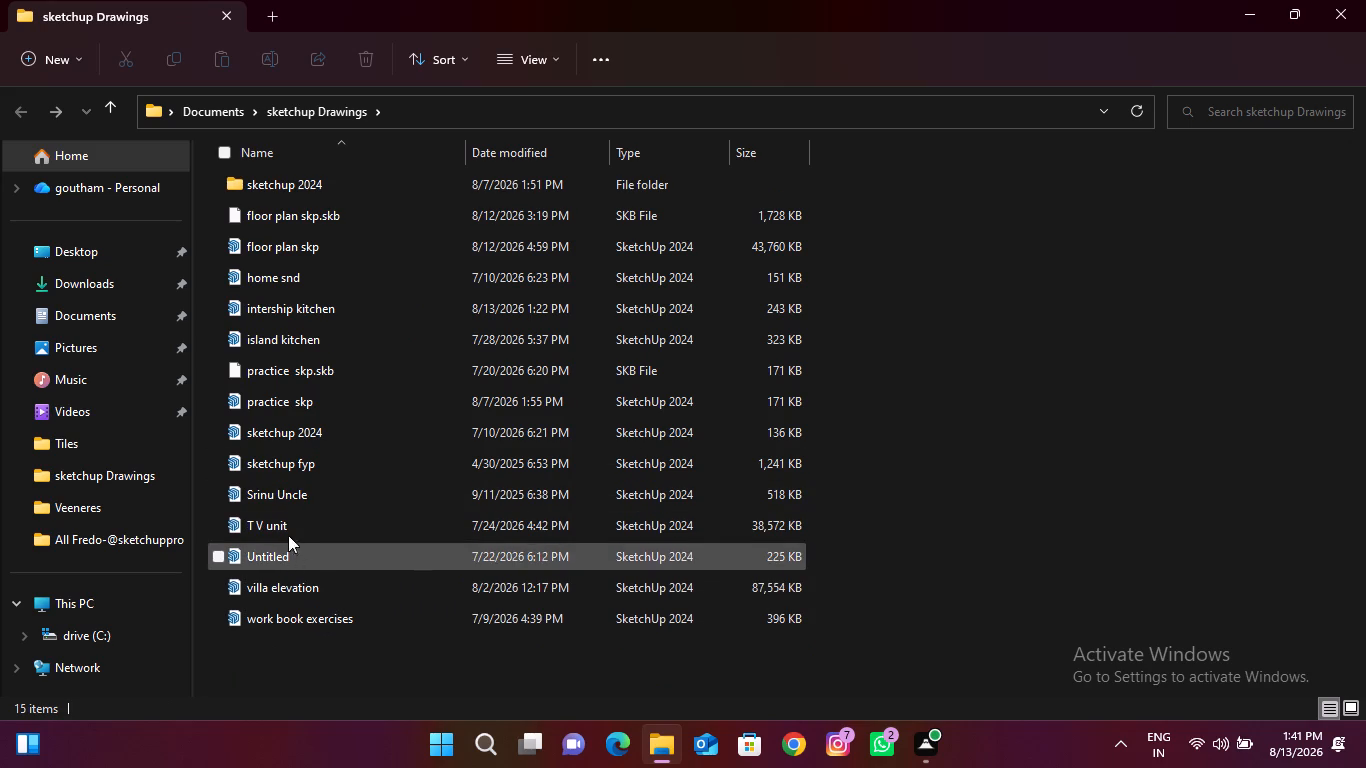
{"action": "double_click", "coordinate": [347, 315]}
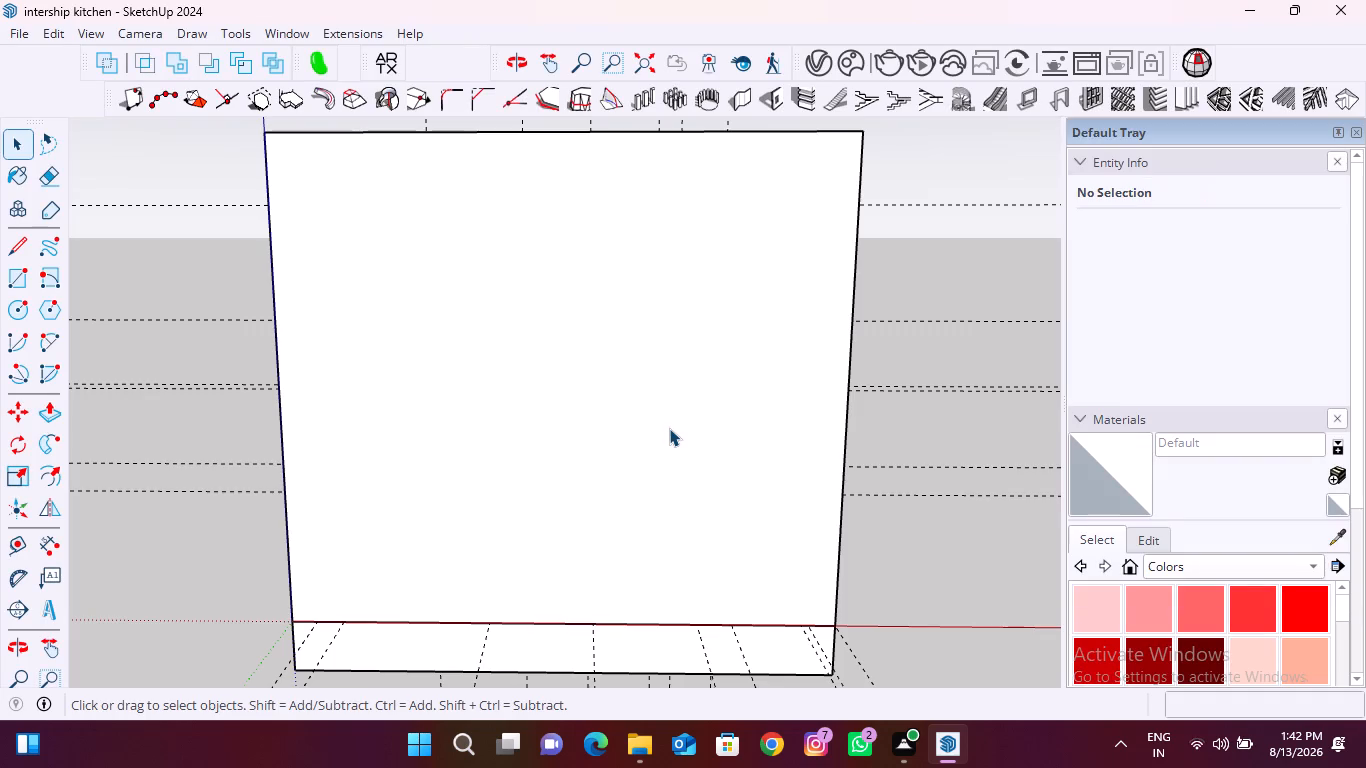
Examine the vertical joints between the base-cabinet fronts along the far wall, down to their bottom edges.
{"action": "scroll", "coordinate": [645, 418], "scroll_direction": "down", "scroll_amount": 7}
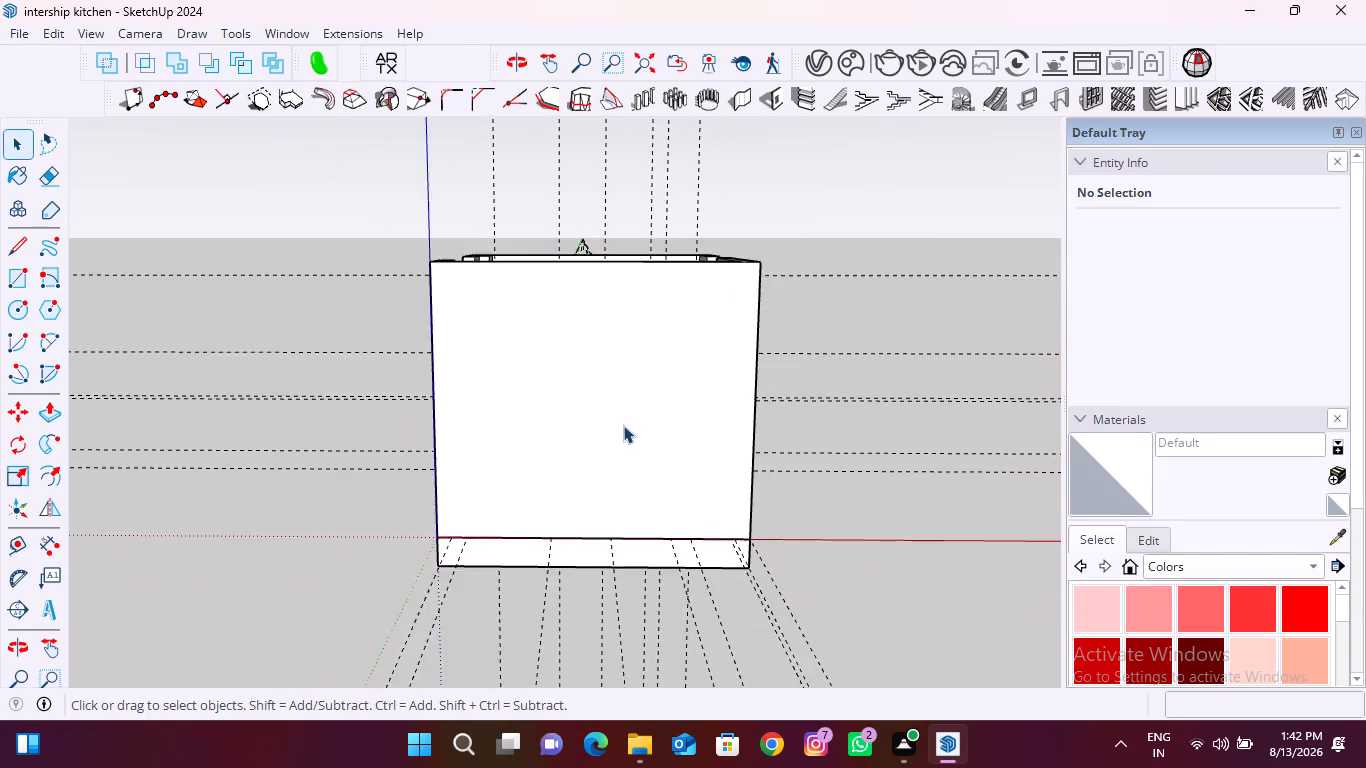
{"action": "scroll", "coordinate": [623, 425], "scroll_direction": "down", "scroll_amount": 3}
{"action": "middle_click_drag", "start_coordinate": [541, 390], "coordinate": [754, 580]}
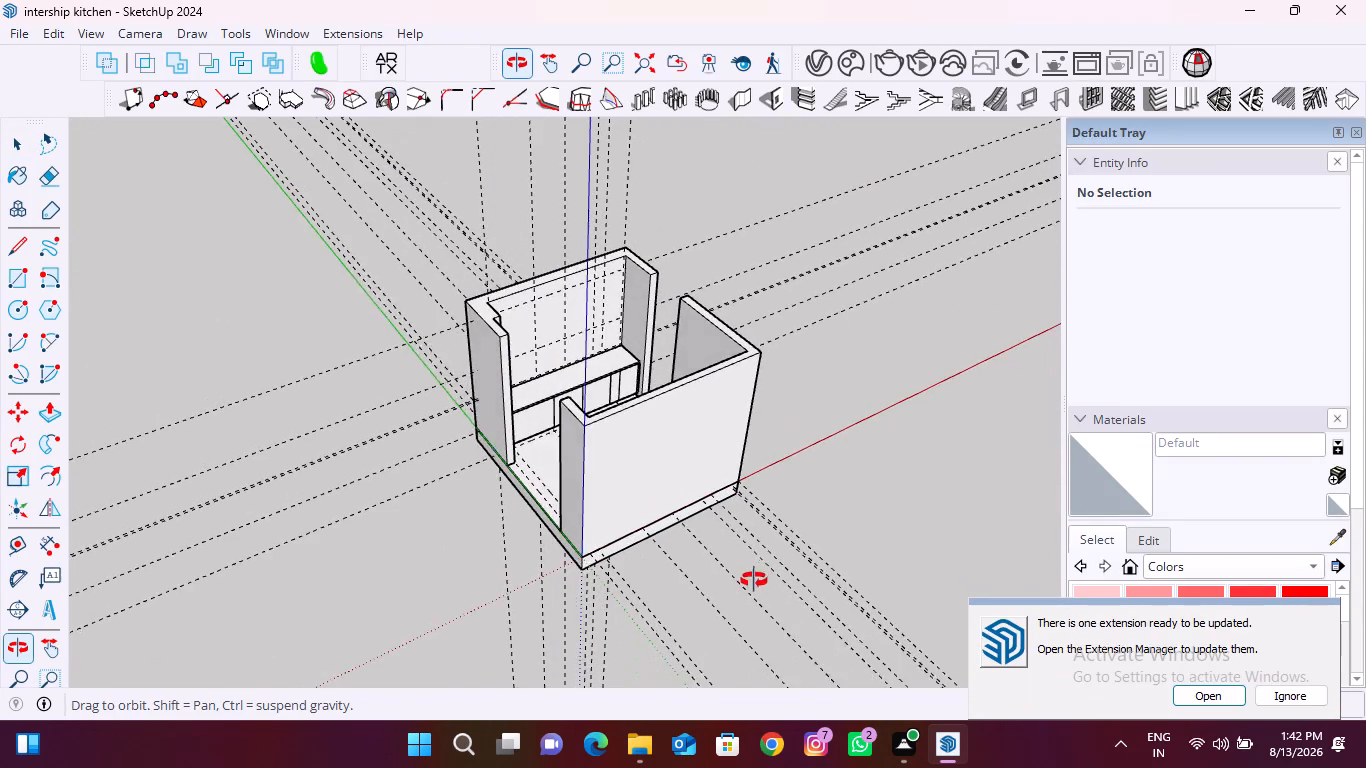
{"action": "middle_click_drag", "start_coordinate": [754, 580], "coordinate": [758, 574]}
{"action": "scroll", "coordinate": [528, 381], "scroll_direction": "up", "scroll_amount": 15}
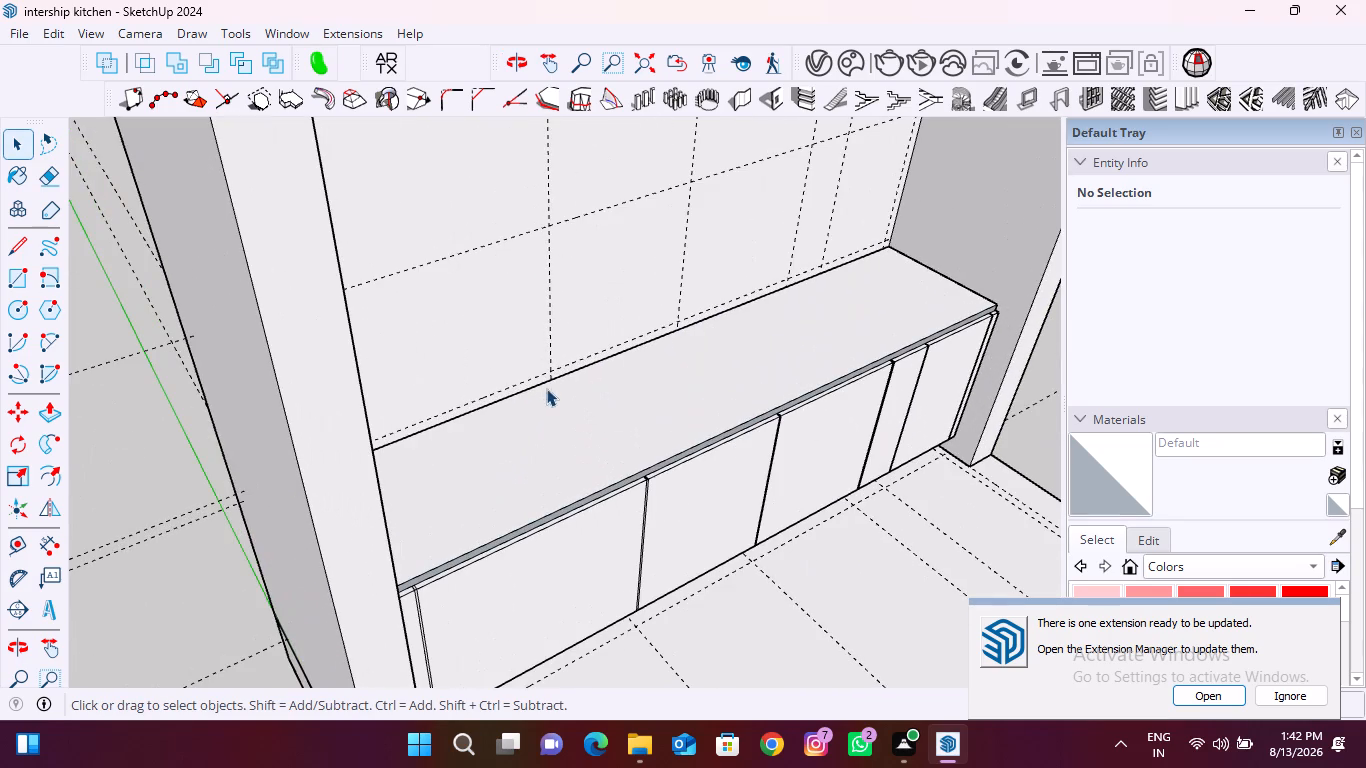
{"action": "middle_click_drag", "start_coordinate": [603, 548], "coordinate": [548, 503]}
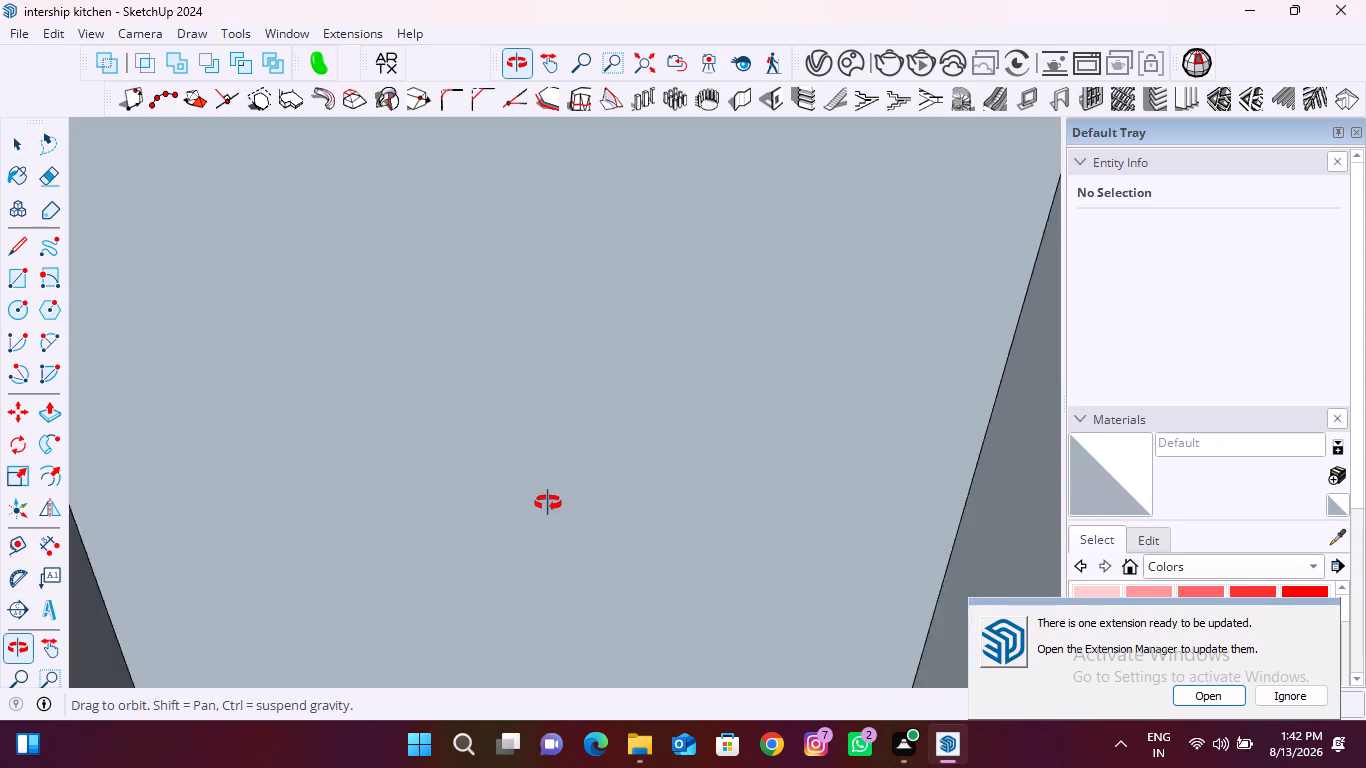
{"action": "middle_click_drag", "start_coordinate": [548, 503], "coordinate": [638, 449]}
{"action": "scroll", "coordinate": [701, 409], "scroll_direction": "up", "scroll_amount": 2}
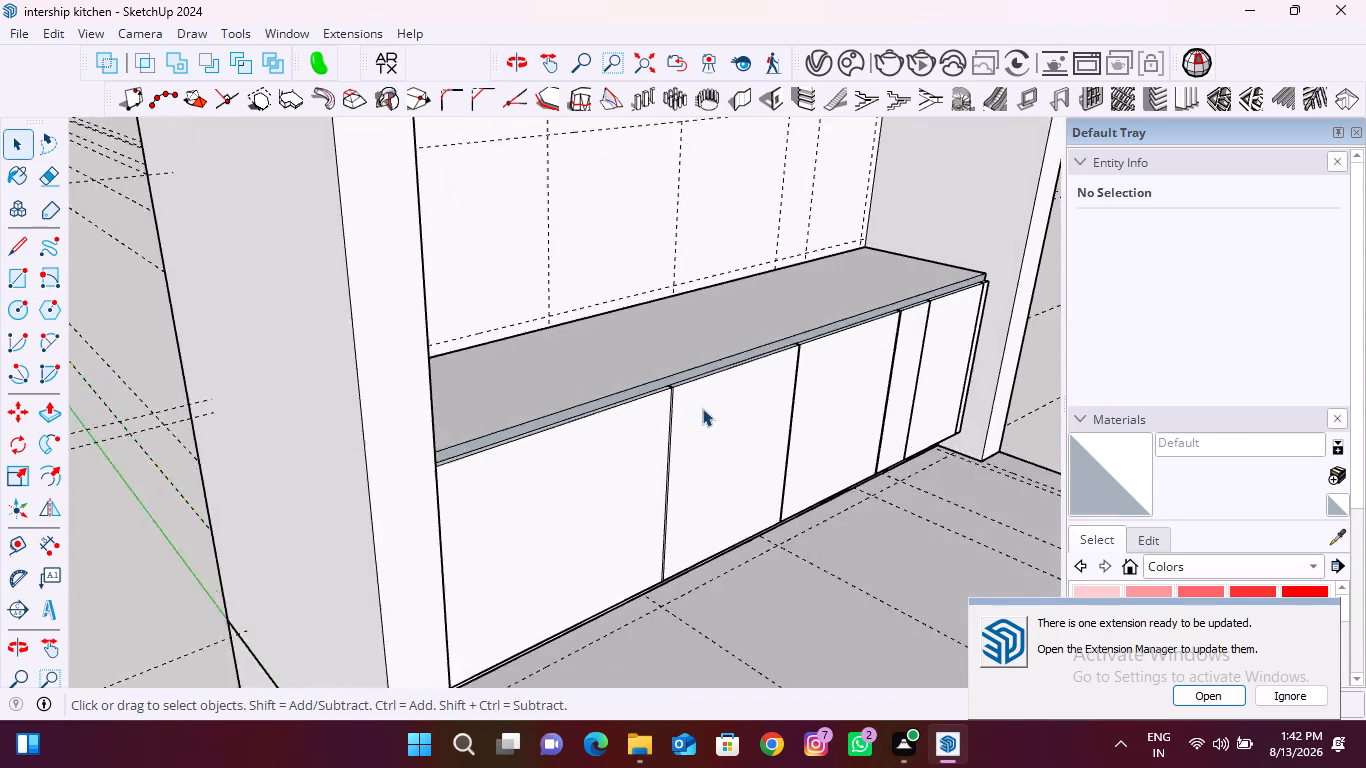
{"action": "scroll", "coordinate": [702, 408], "scroll_direction": "up", "scroll_amount": 5}
{"action": "middle_click_drag", "start_coordinate": [698, 434], "coordinate": [433, 412]}
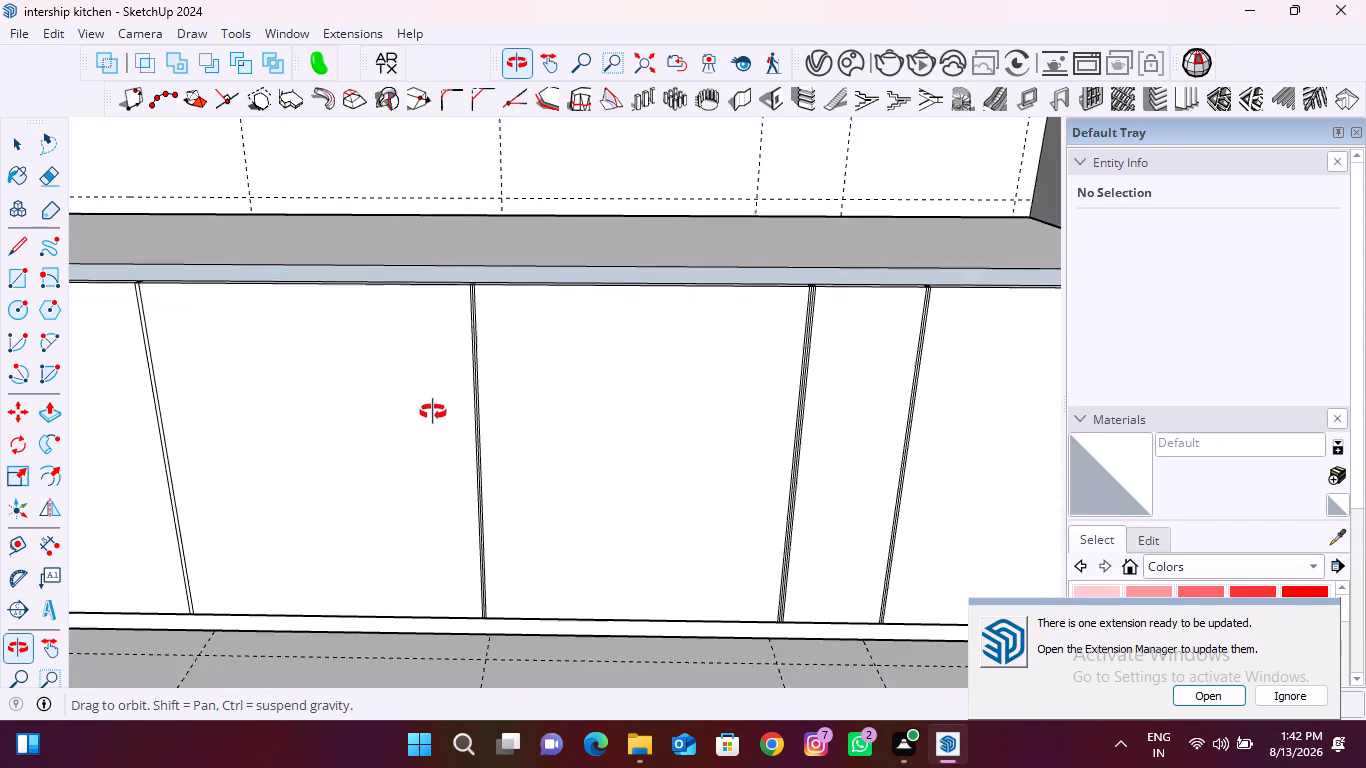
{"action": "middle_click_drag", "start_coordinate": [433, 412], "coordinate": [451, 298]}
{"action": "scroll", "coordinate": [808, 441], "scroll_direction": "up", "scroll_amount": 2}
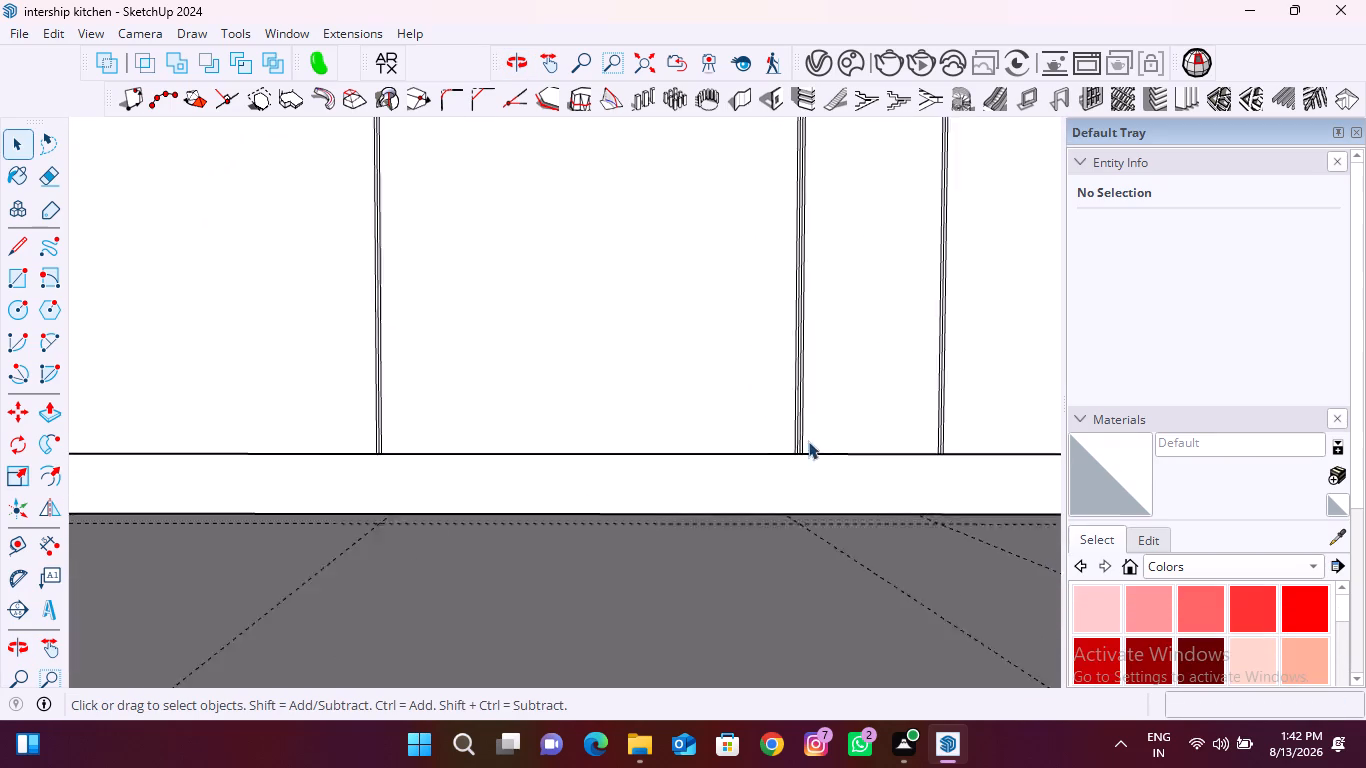
{"action": "scroll", "coordinate": [808, 441], "scroll_direction": "up", "scroll_amount": 13}
{"action": "middle_click_drag", "start_coordinate": [789, 475], "coordinate": [773, 418]}
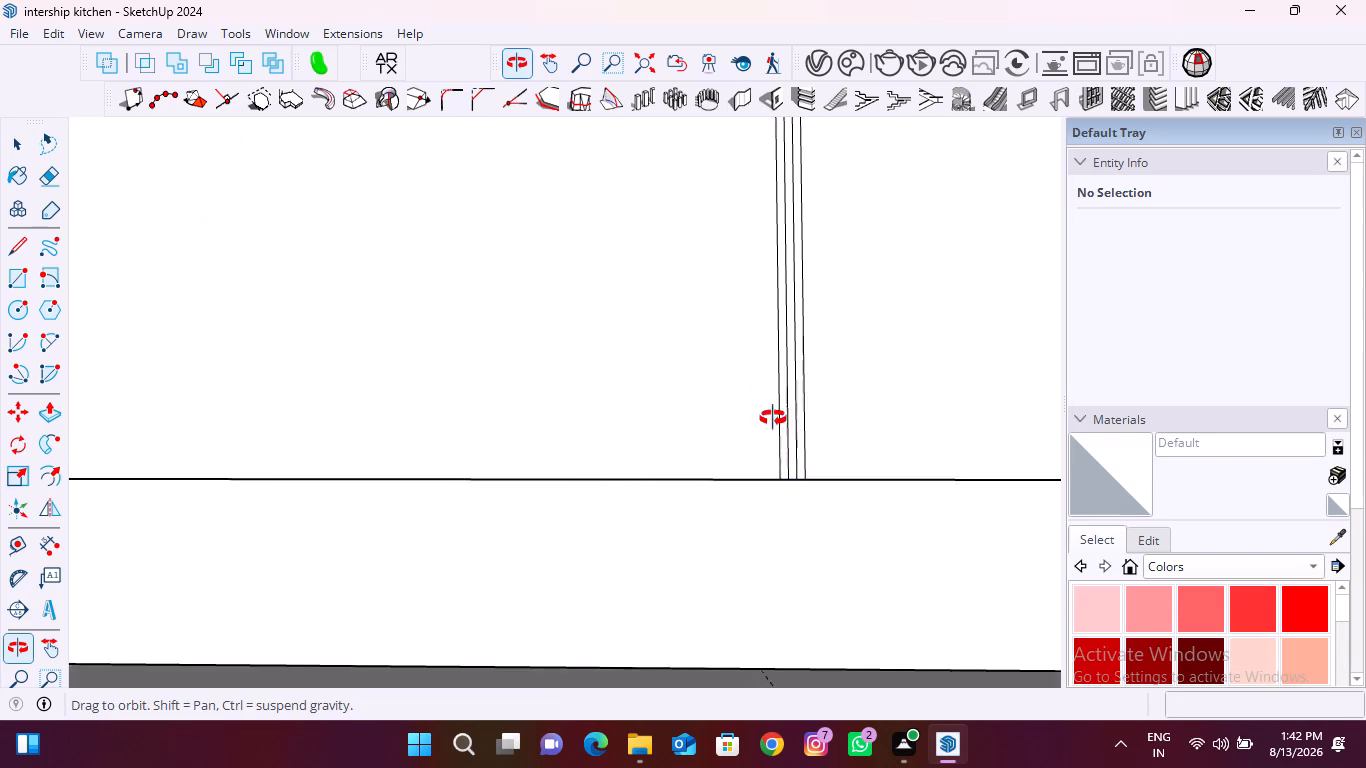
{"action": "middle_click_drag", "start_coordinate": [773, 418], "coordinate": [787, 493]}
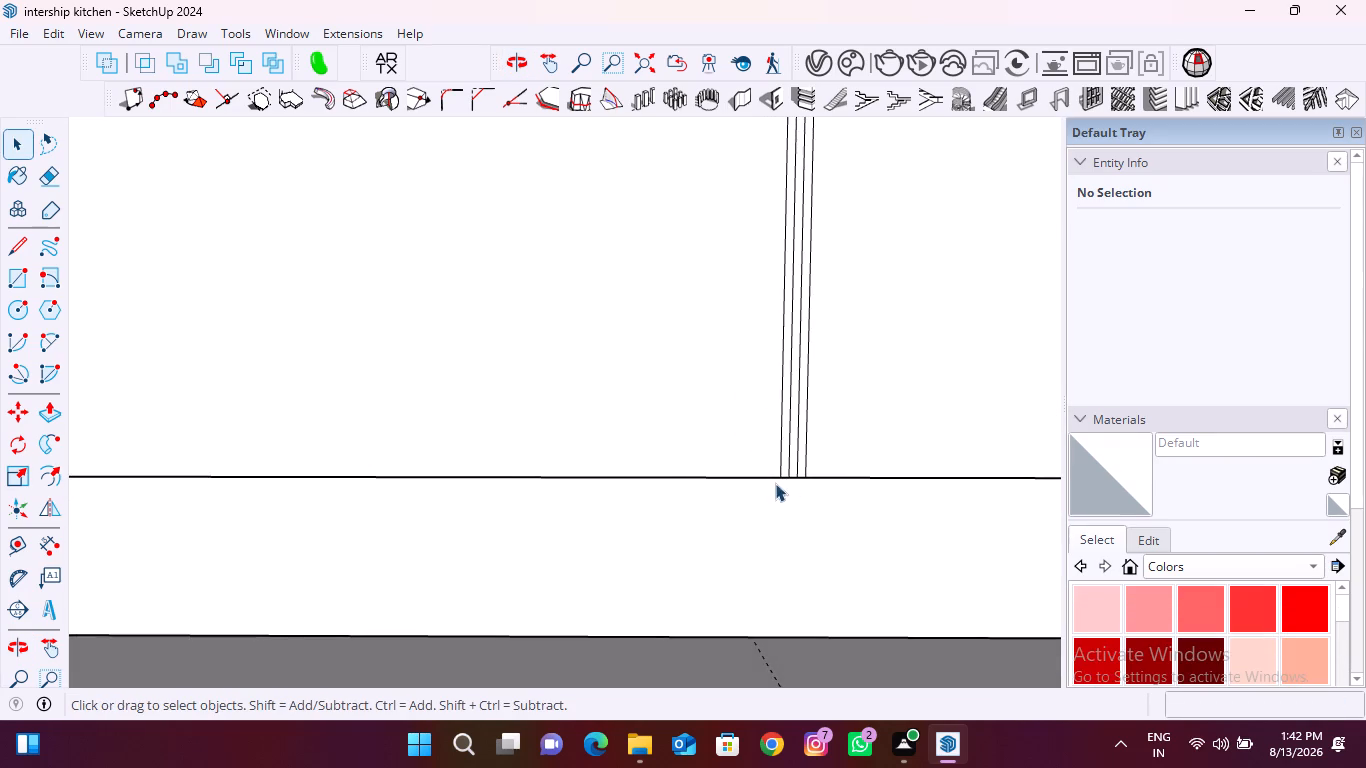
{"action": "scroll", "coordinate": [769, 480], "scroll_direction": "up", "scroll_amount": 20}
{"action": "scroll", "coordinate": [769, 480], "scroll_direction": "up", "scroll_amount": 5}
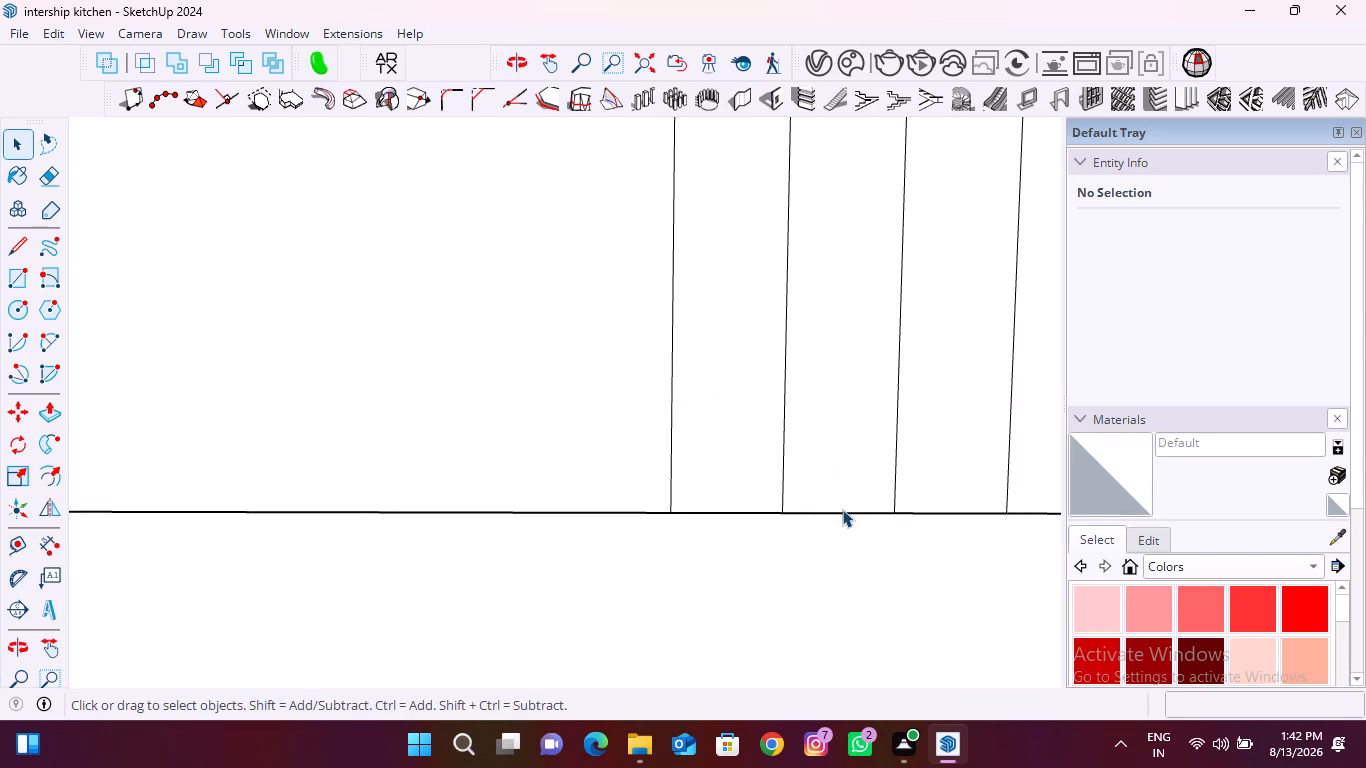
{"action": "middle_click_drag", "start_coordinate": [842, 509], "coordinate": [713, 344]}
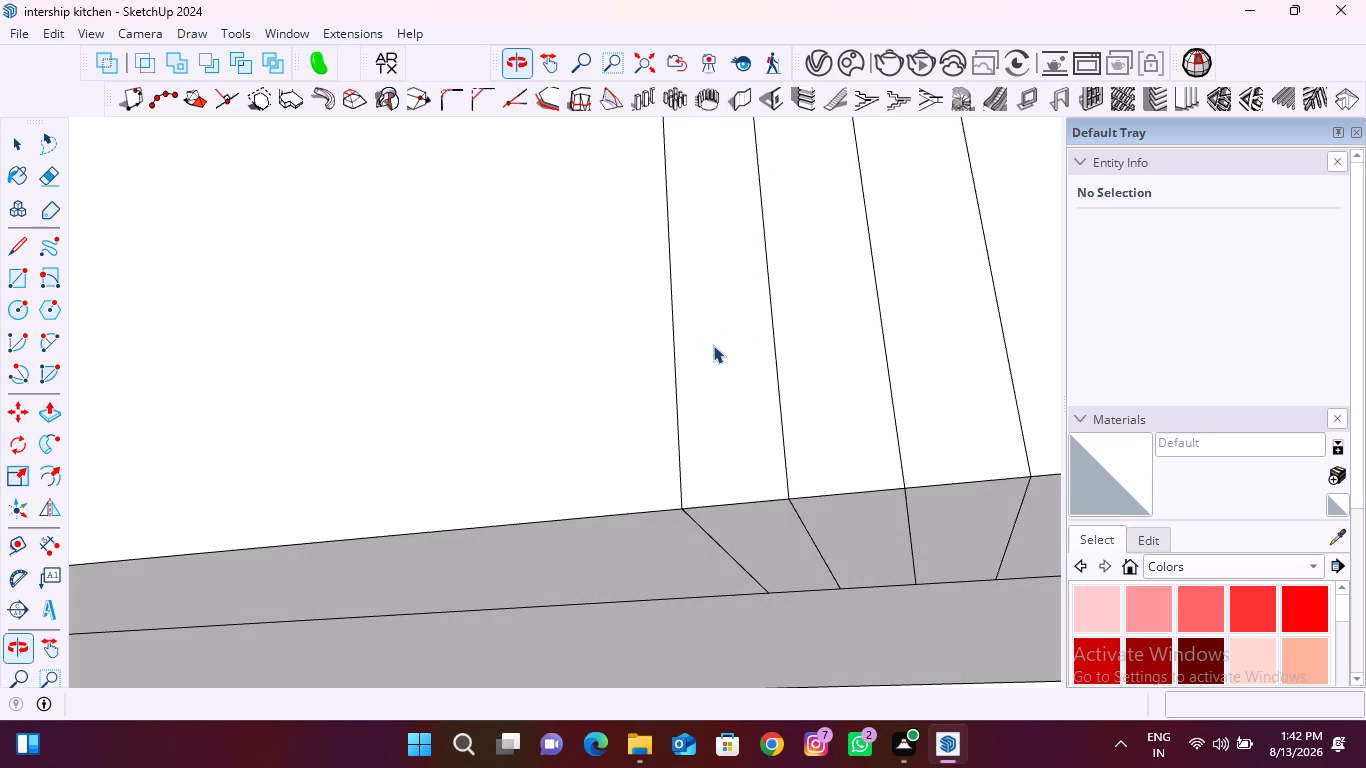
{"action": "scroll", "coordinate": [696, 360], "scroll_direction": "down", "scroll_amount": 5}
{"action": "scroll", "coordinate": [700, 393], "scroll_direction": "down", "scroll_amount": 18}
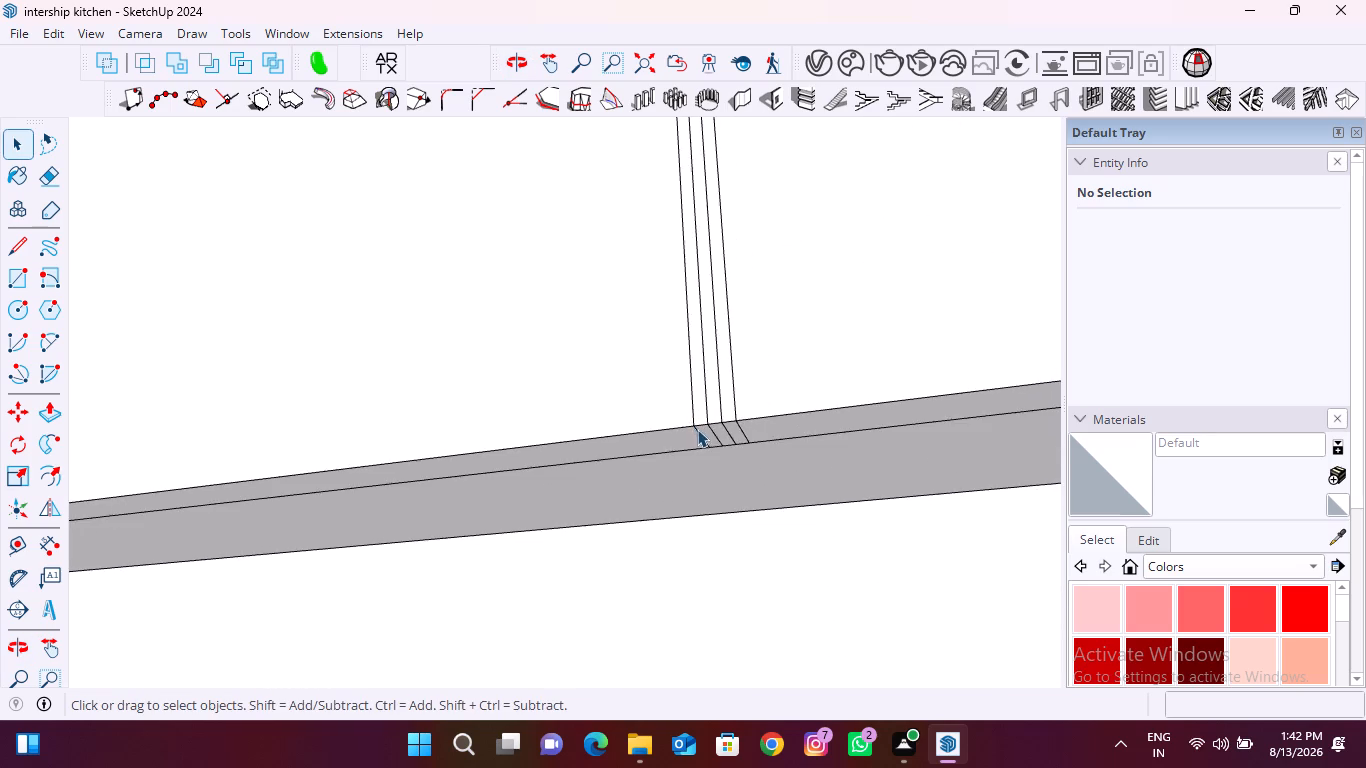
{"action": "scroll", "coordinate": [697, 429], "scroll_direction": "down", "scroll_amount": 7}
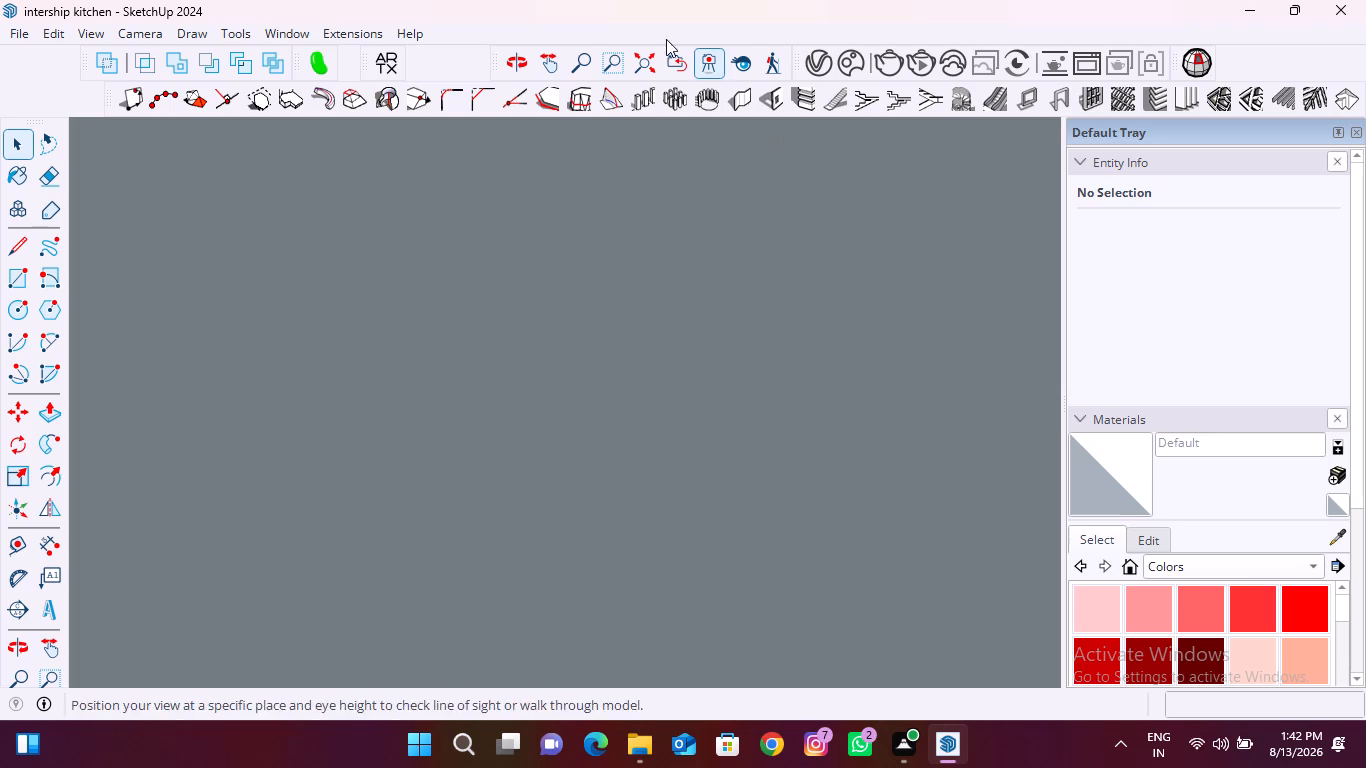
Explode the kitchen walls group into loose faces and edges.
{"action": "left_click", "coordinate": [648, 70]}
{"action": "middle_click_drag", "start_coordinate": [758, 442], "coordinate": [711, 625]}
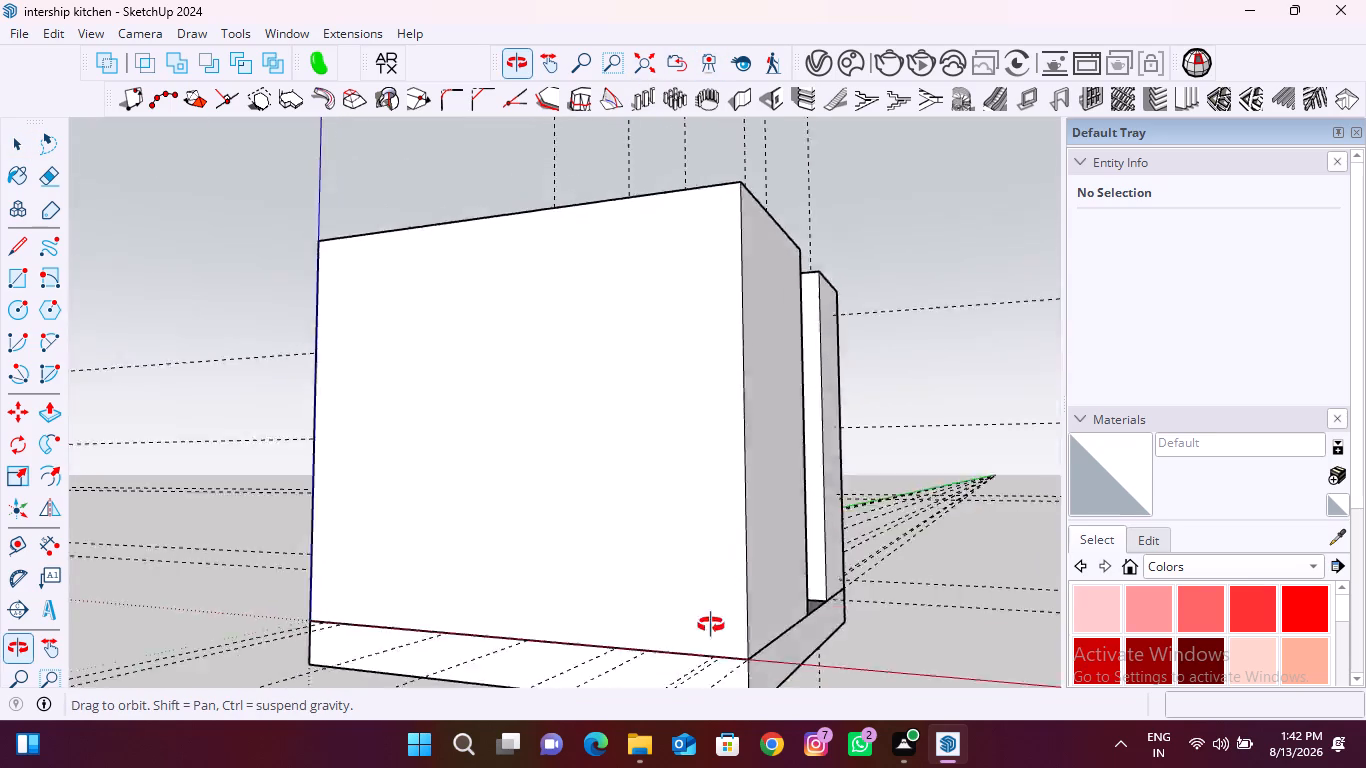
{"action": "middle_click_drag", "start_coordinate": [711, 625], "coordinate": [622, 688]}
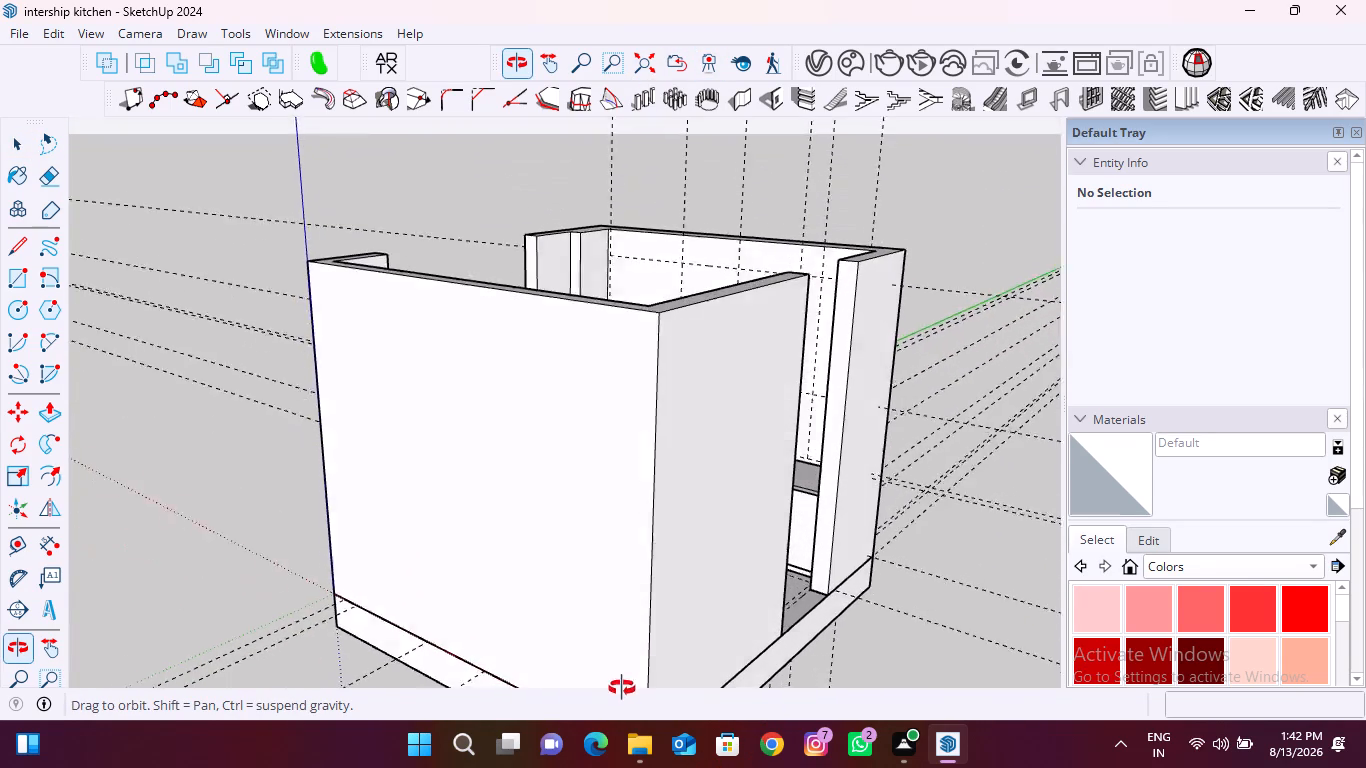
{"action": "middle_click_drag", "start_coordinate": [622, 688], "coordinate": [610, 697]}
{"action": "left_click", "coordinate": [577, 538]}
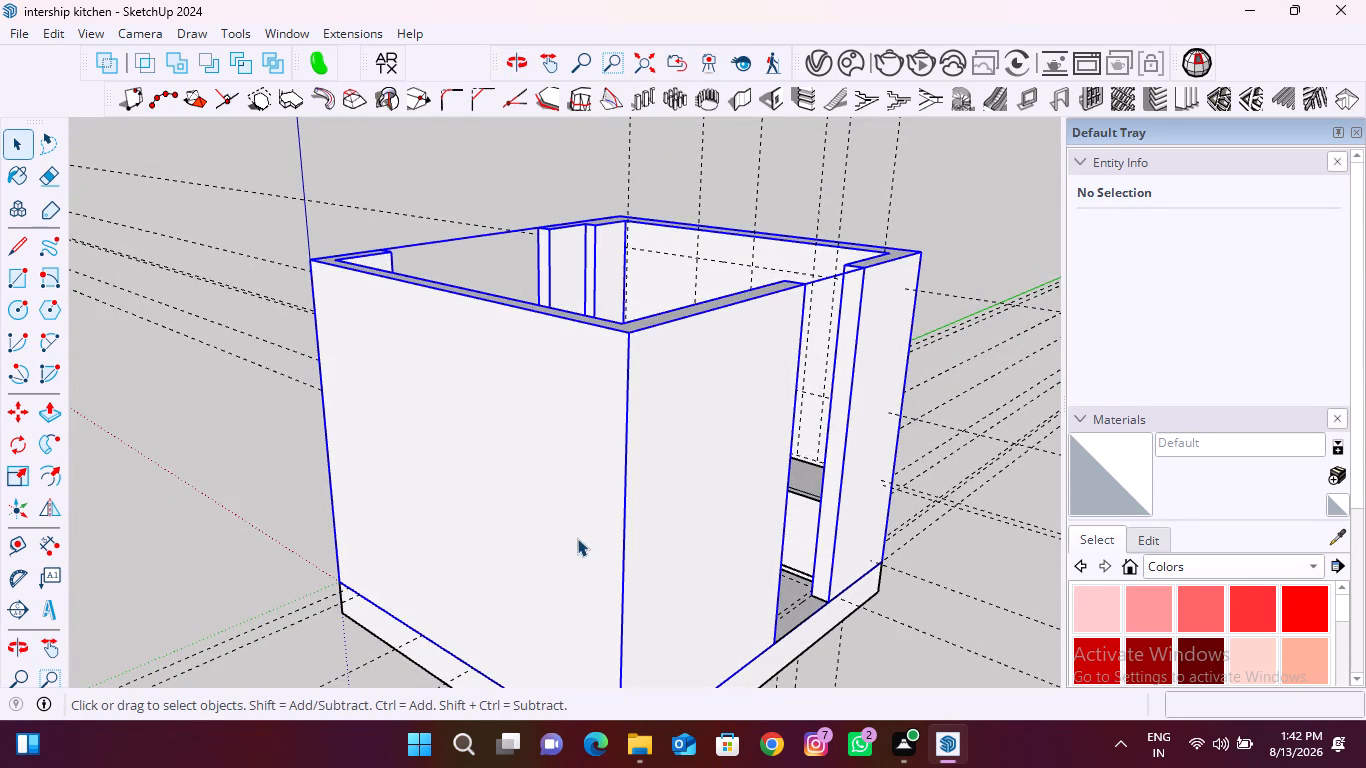
{"action": "right_click", "coordinate": [577, 538]}
{"action": "left_click", "coordinate": [652, 134]}
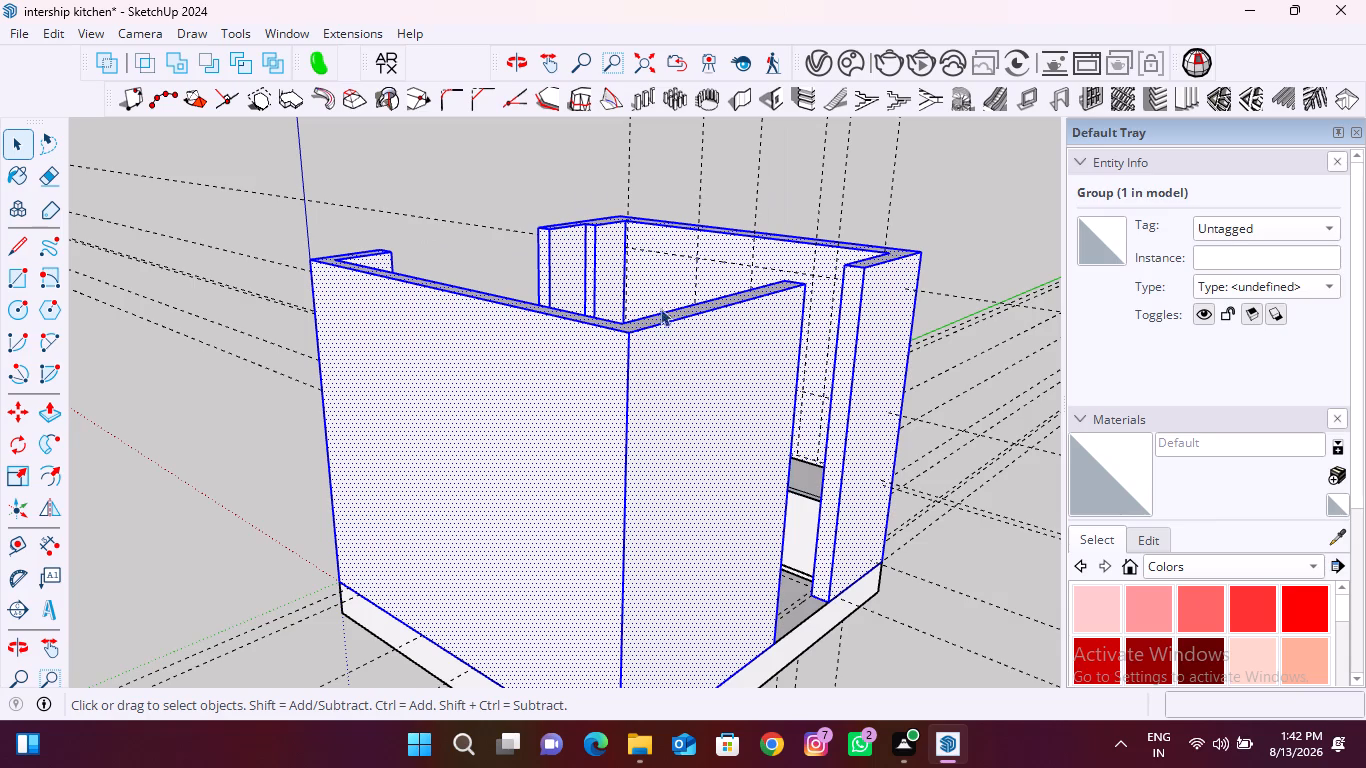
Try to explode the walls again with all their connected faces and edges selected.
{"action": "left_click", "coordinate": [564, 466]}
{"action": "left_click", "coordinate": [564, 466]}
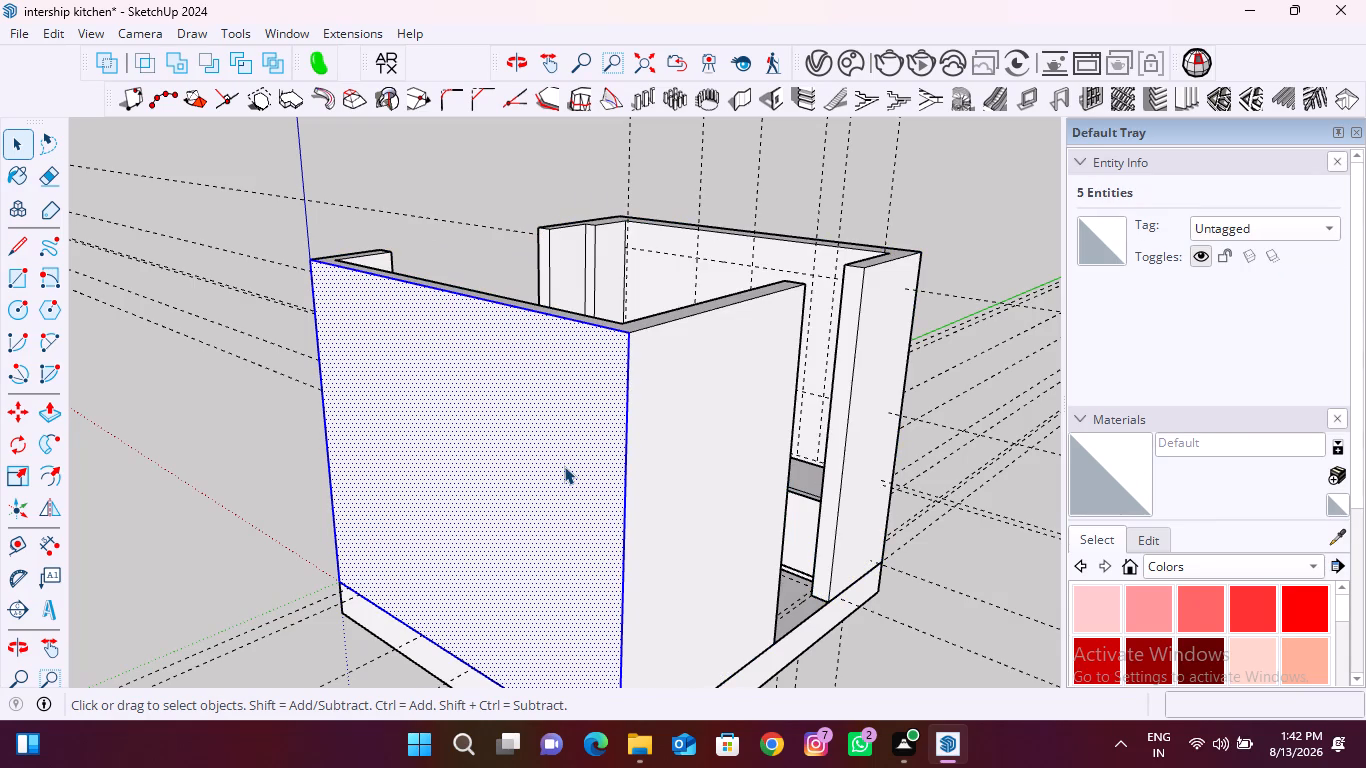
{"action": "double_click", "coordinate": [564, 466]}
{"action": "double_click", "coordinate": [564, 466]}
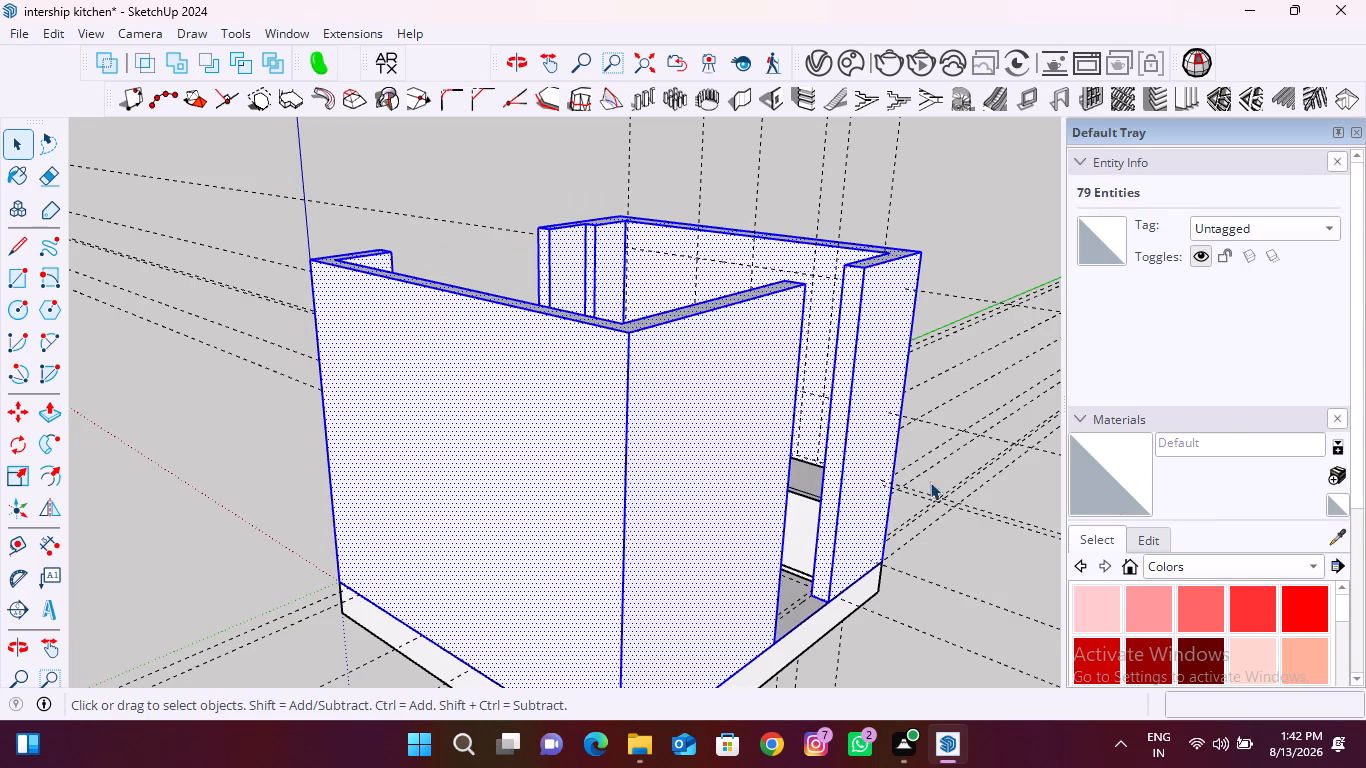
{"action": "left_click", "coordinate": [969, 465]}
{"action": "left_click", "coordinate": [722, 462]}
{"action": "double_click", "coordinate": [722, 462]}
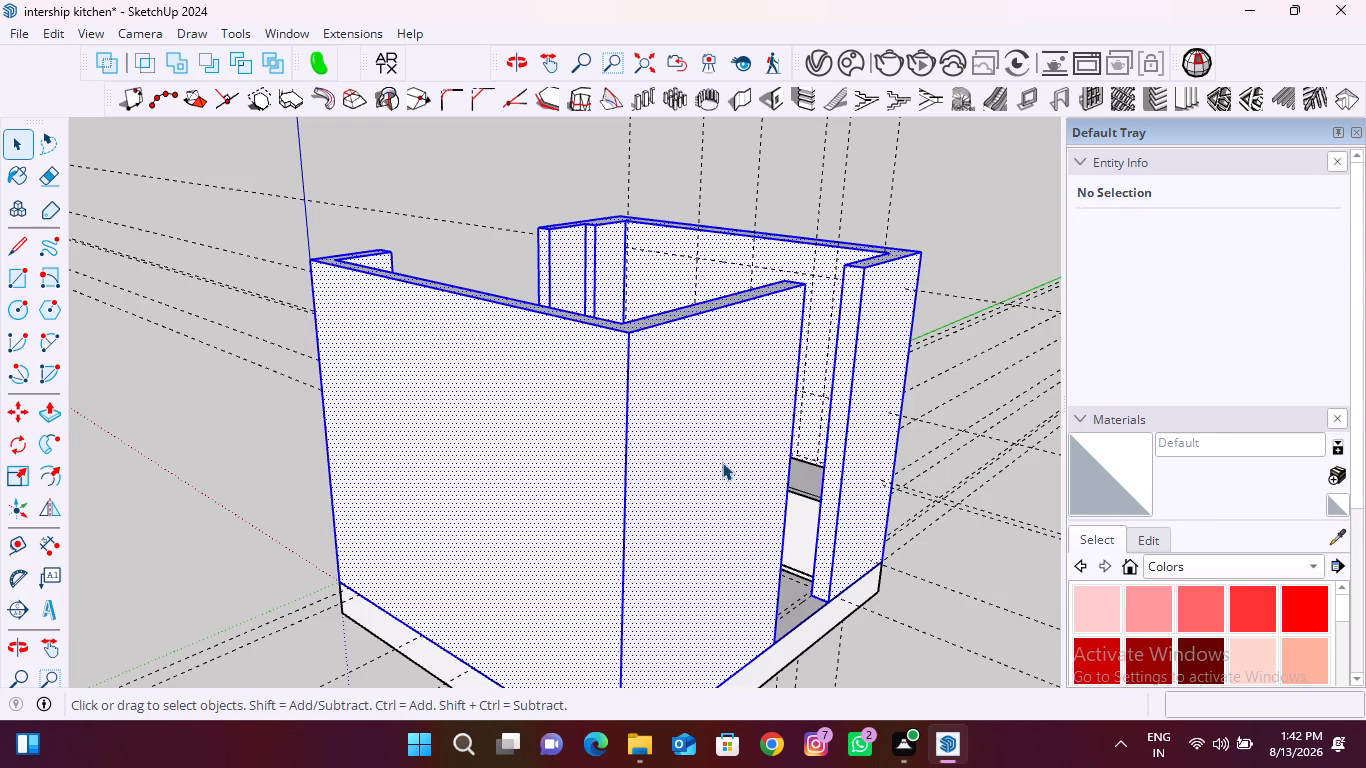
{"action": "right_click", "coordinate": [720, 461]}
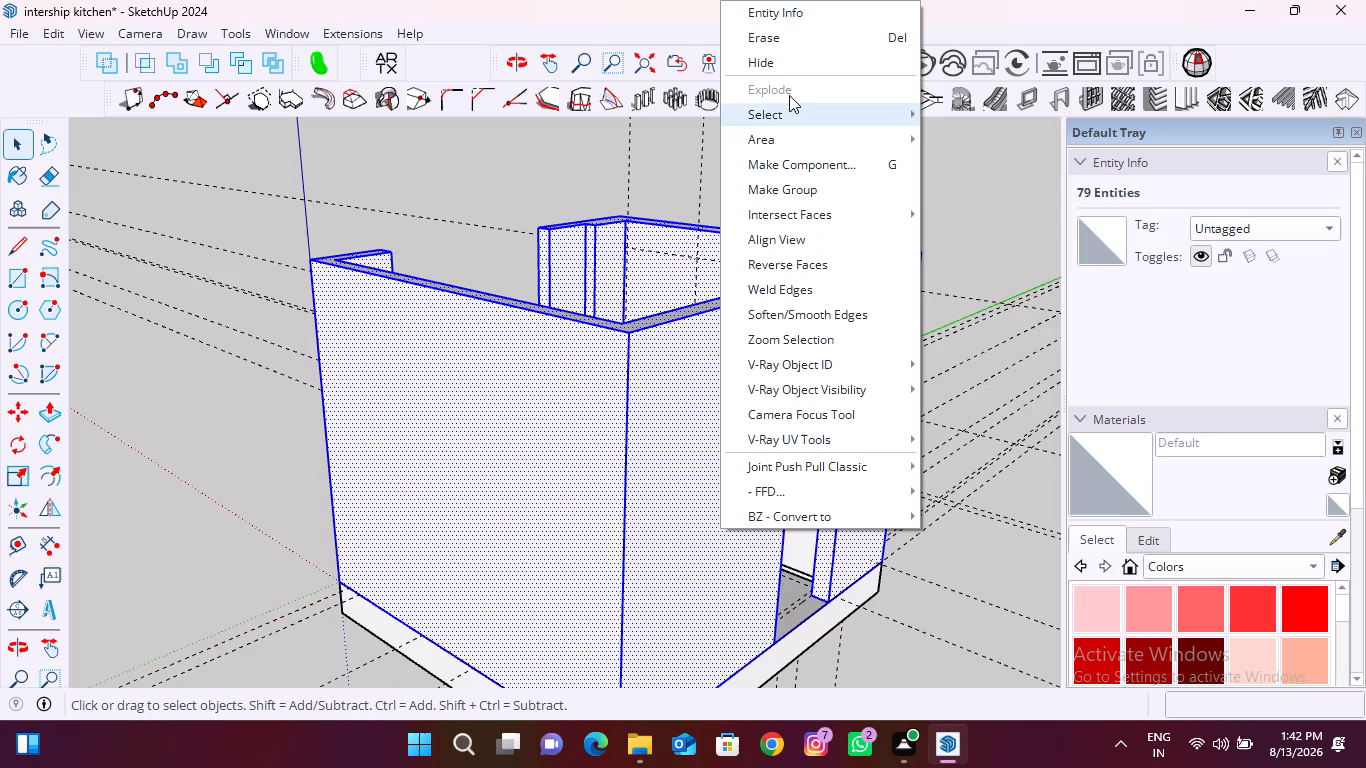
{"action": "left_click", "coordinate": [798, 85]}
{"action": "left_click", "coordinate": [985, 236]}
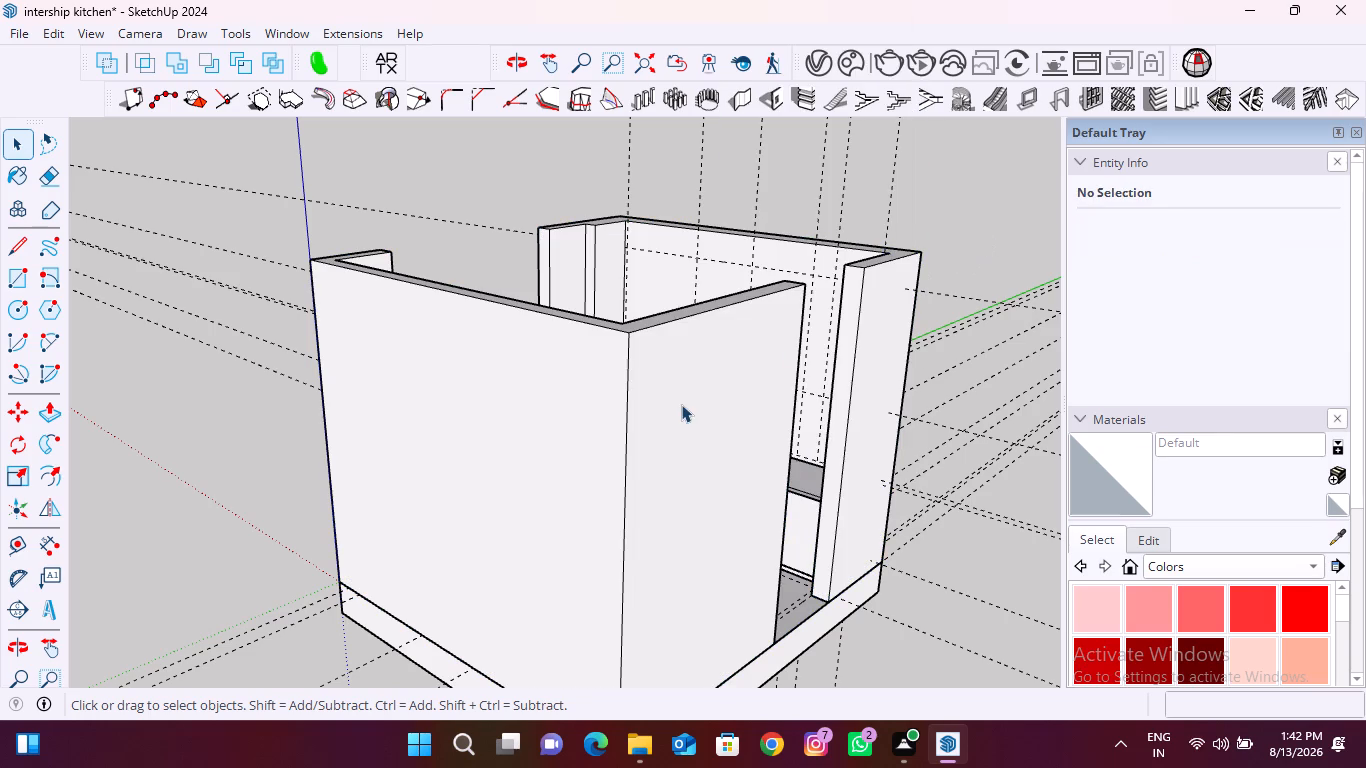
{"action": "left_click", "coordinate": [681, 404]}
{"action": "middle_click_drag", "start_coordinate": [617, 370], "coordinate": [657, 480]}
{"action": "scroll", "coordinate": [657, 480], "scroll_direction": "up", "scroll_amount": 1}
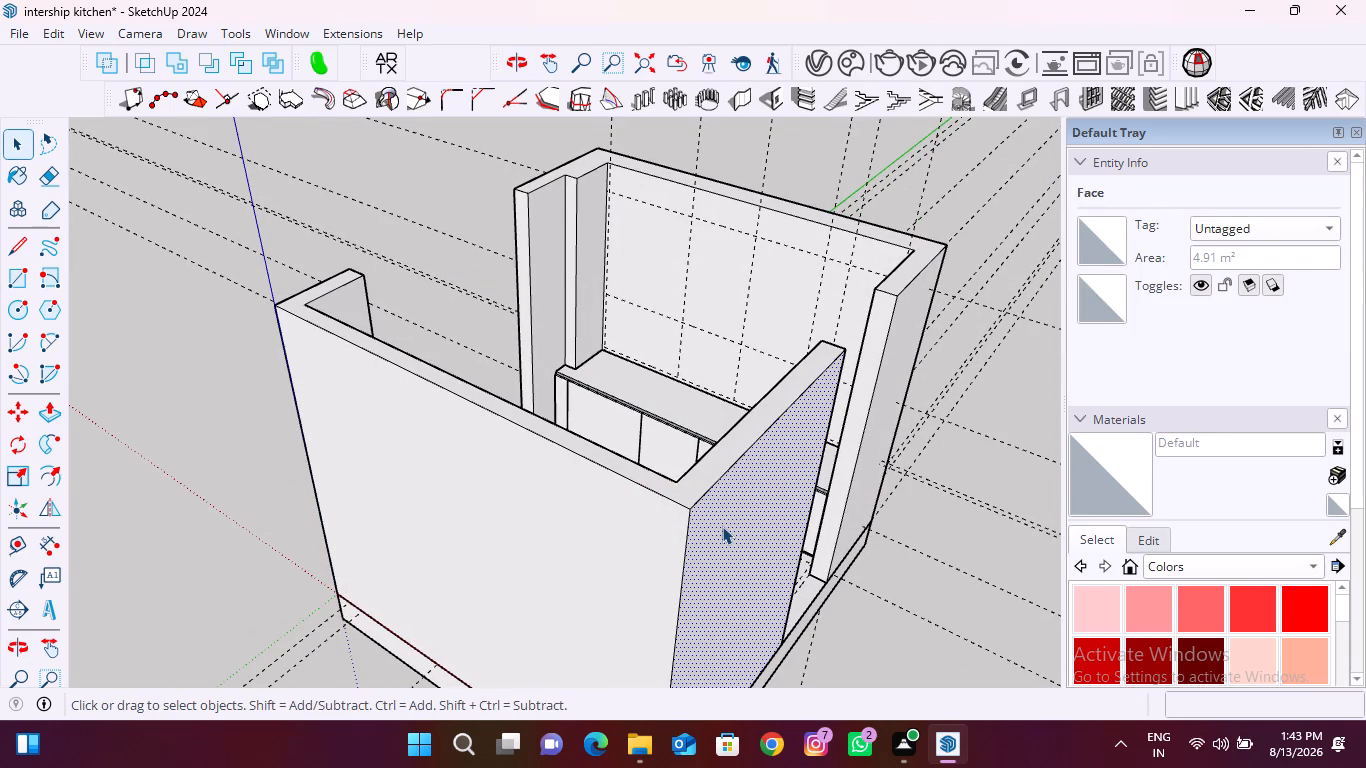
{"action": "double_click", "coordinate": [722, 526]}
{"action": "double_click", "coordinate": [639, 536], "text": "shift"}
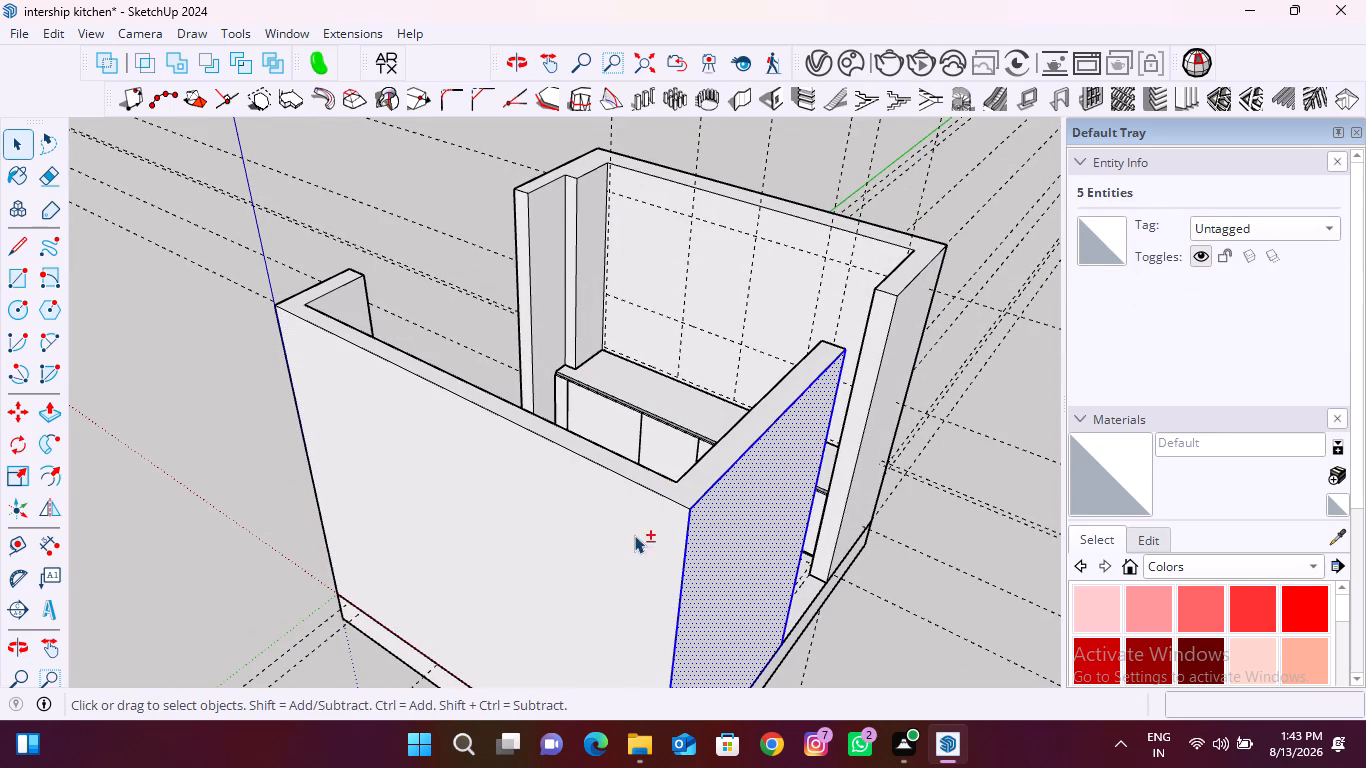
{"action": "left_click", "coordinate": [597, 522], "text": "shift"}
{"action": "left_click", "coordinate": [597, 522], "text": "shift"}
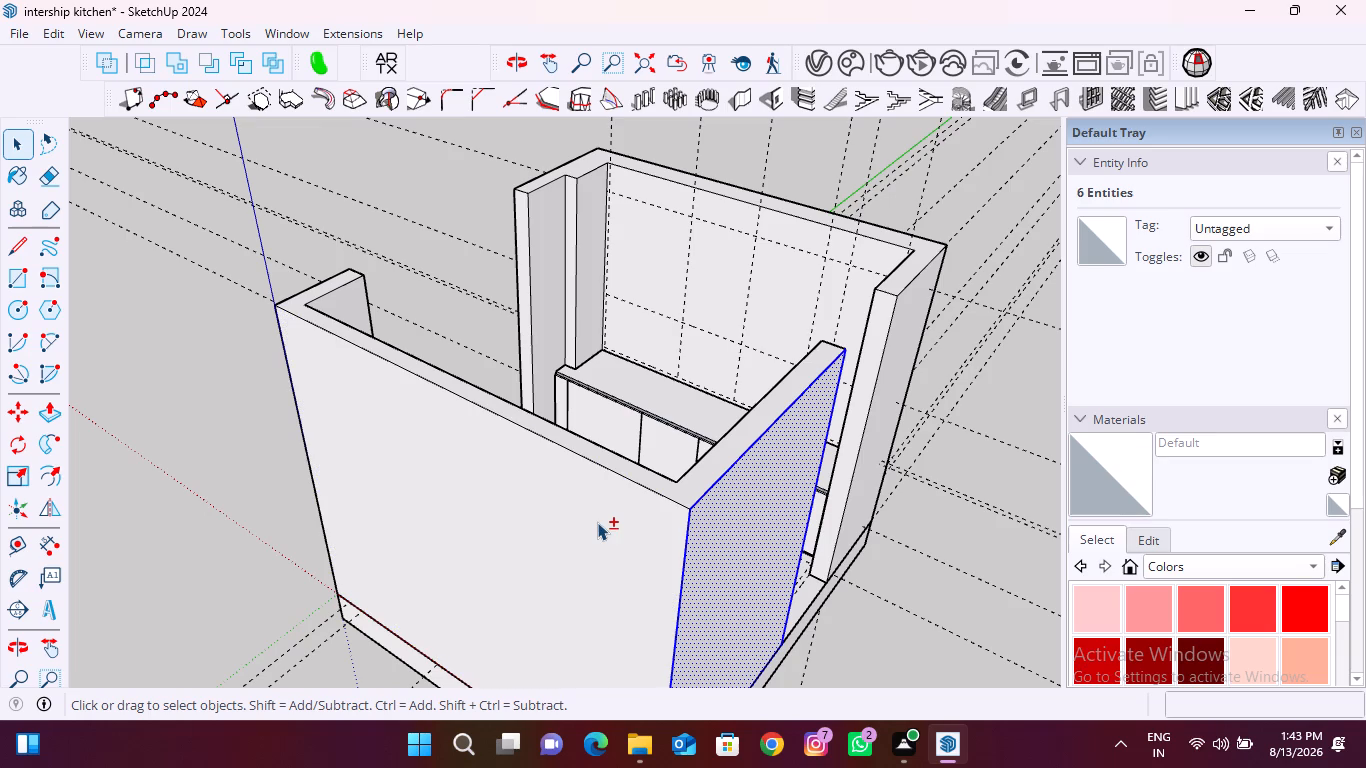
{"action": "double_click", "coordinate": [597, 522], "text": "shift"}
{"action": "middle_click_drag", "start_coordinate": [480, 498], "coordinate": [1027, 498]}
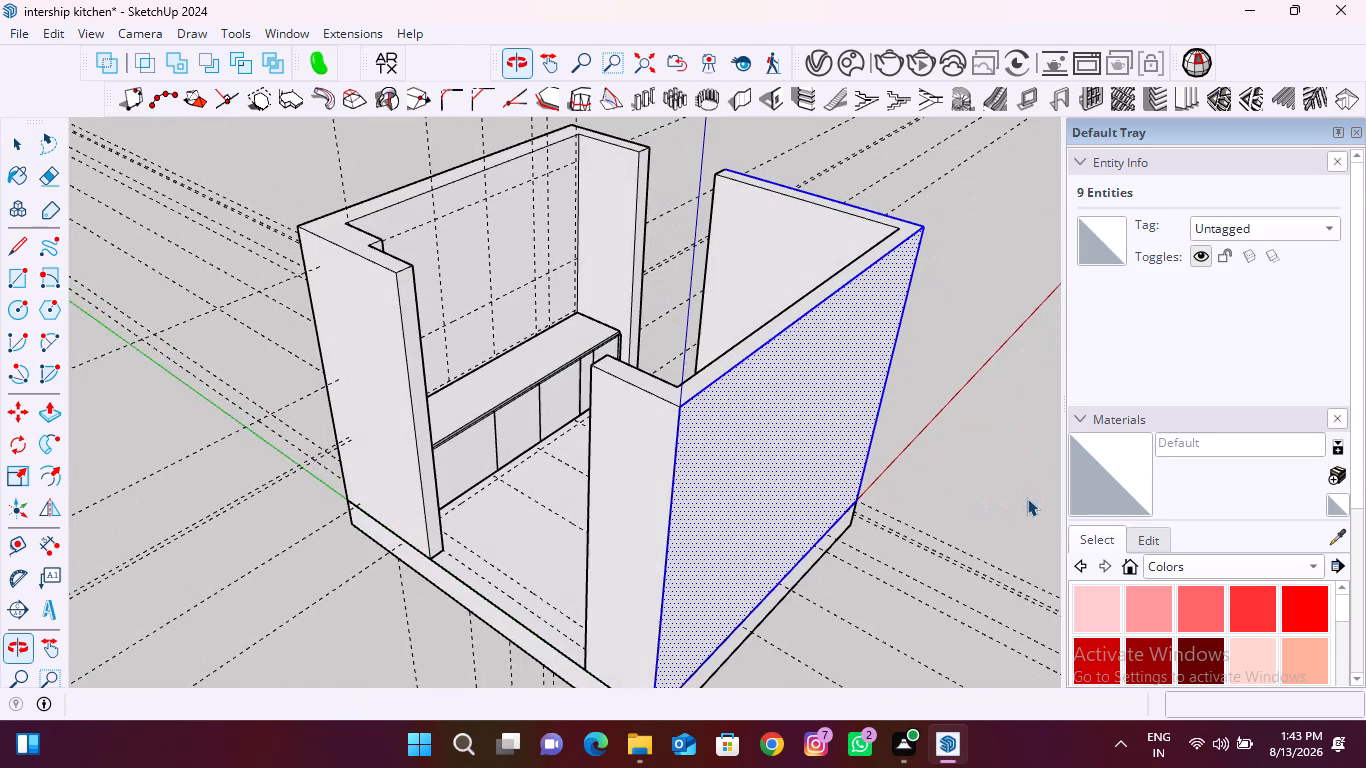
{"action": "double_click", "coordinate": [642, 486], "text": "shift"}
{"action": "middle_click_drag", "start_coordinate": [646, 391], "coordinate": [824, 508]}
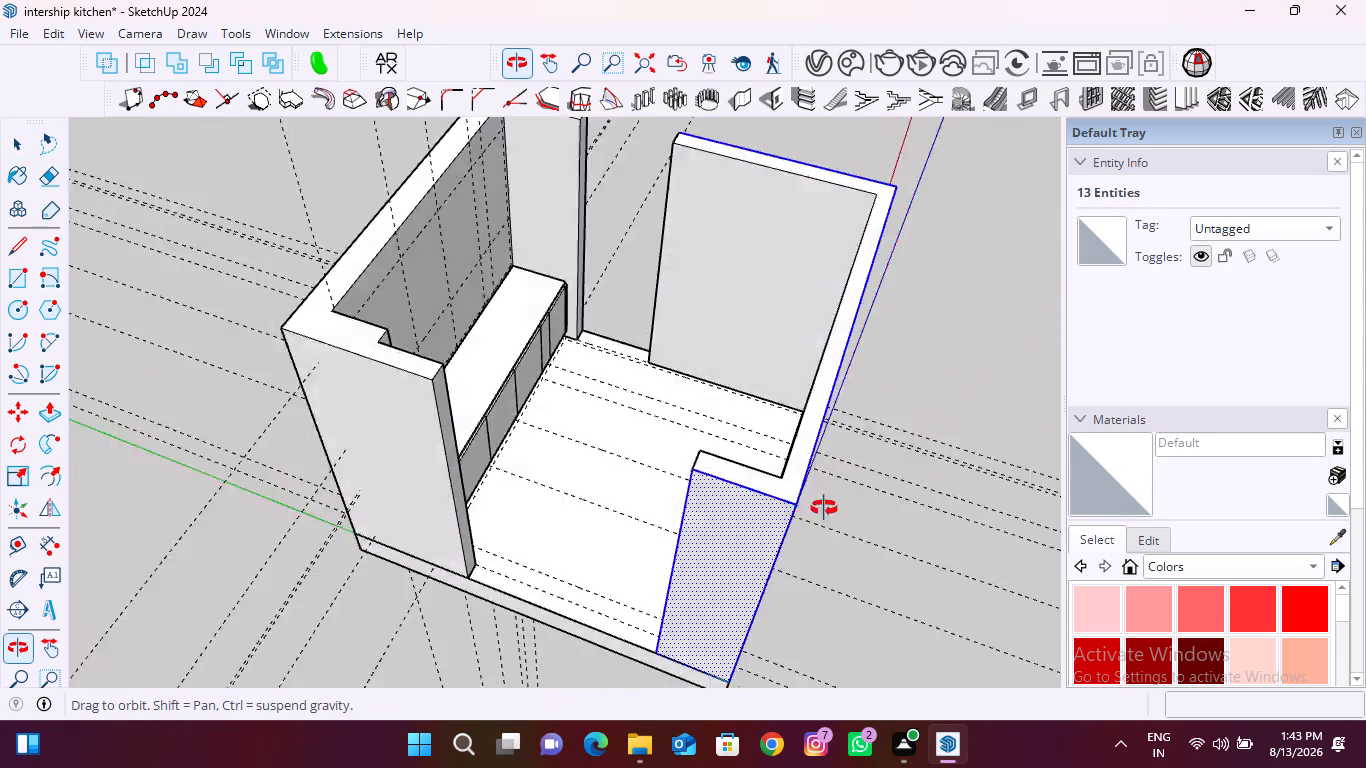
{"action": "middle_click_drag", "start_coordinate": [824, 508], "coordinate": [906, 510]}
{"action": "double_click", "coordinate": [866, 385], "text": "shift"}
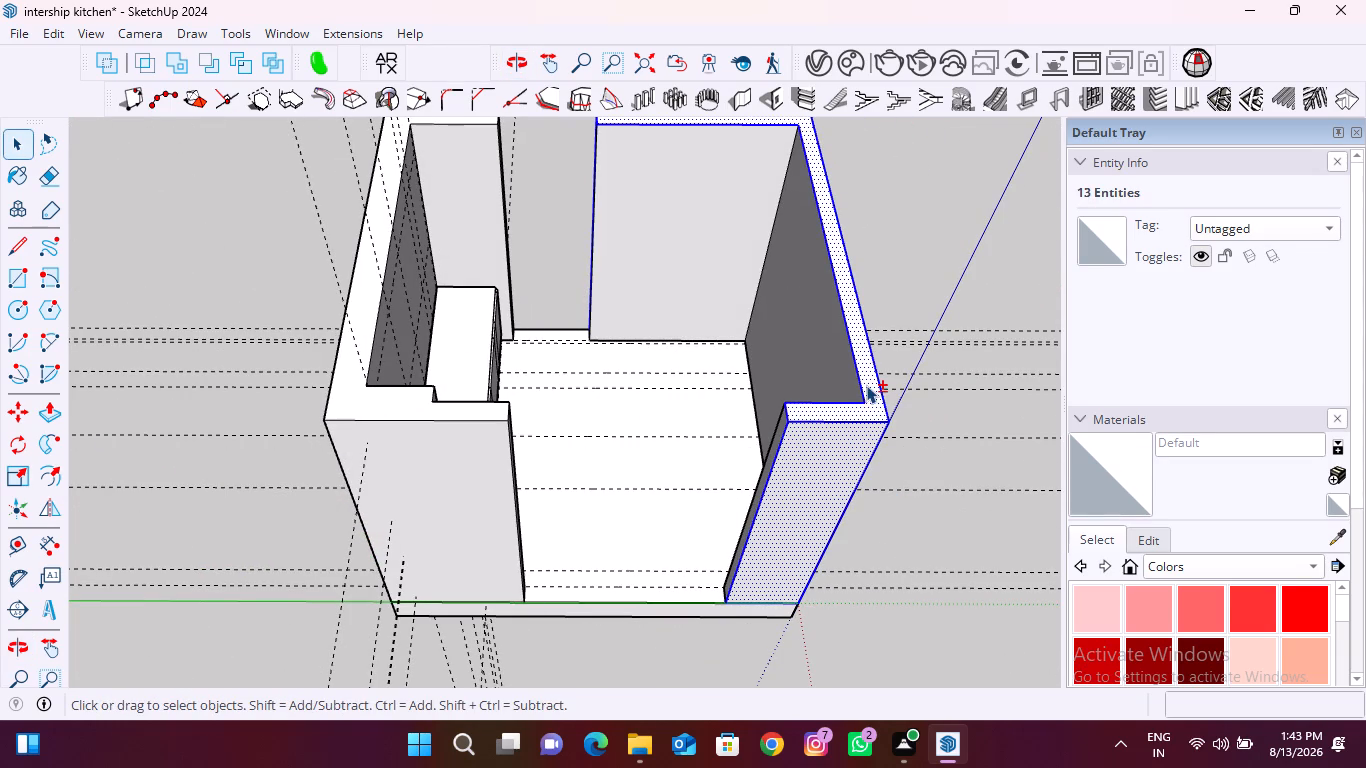
Hide the wall section opposite the base cabinets, including its end returns, with all its inner, outer, top and end faces and edges.
{"action": "double_click", "coordinate": [702, 250]}
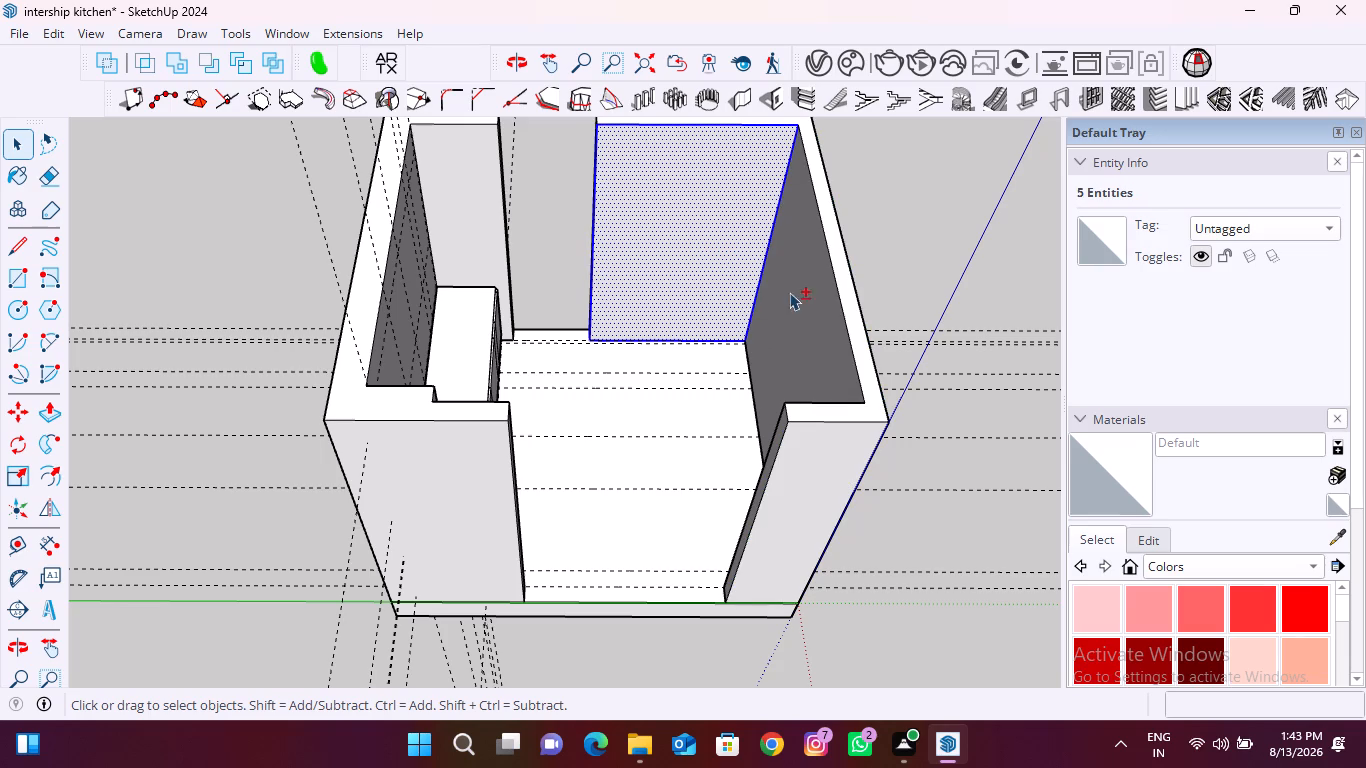
{"action": "double_click", "coordinate": [798, 301], "text": "shift"}
{"action": "double_click", "coordinate": [820, 433], "text": "shift"}
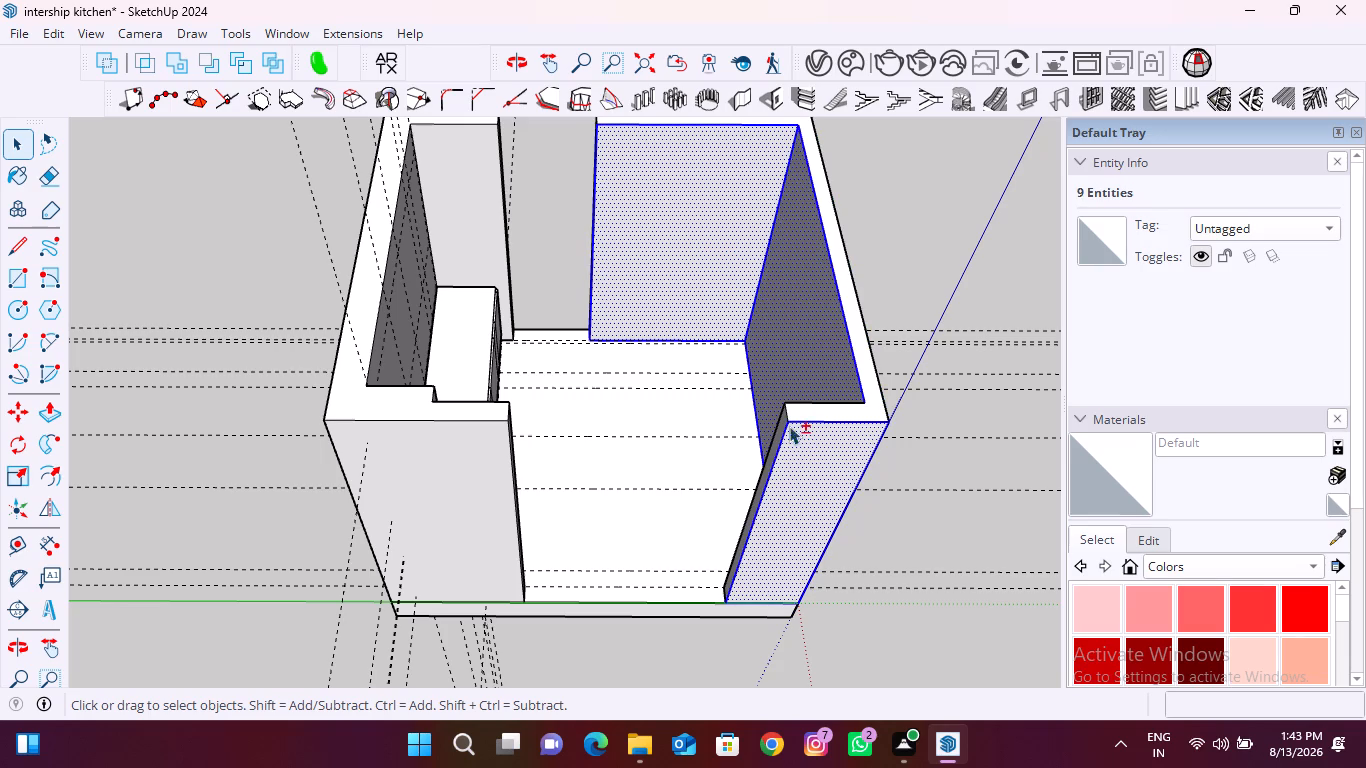
{"action": "double_click", "coordinate": [875, 396], "text": "shift"}
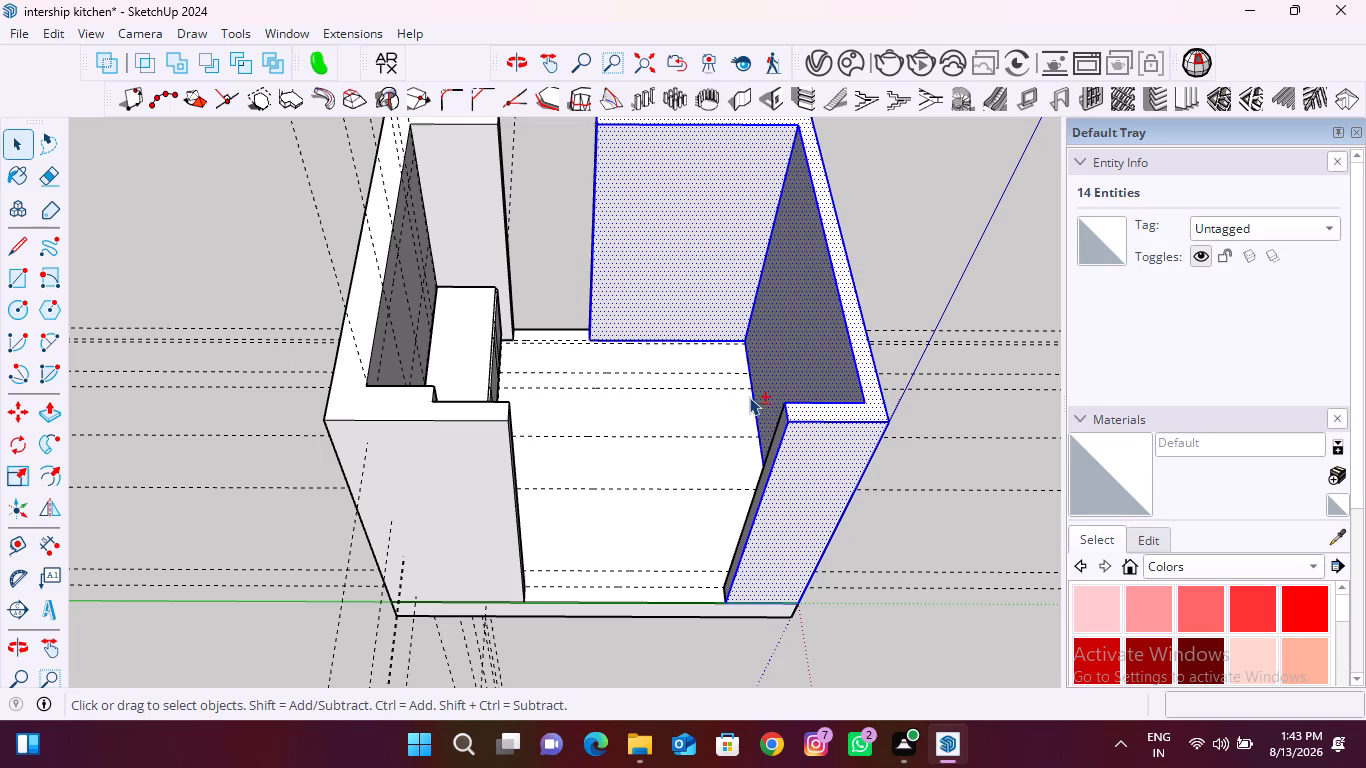
{"action": "middle_click_drag", "start_coordinate": [747, 397], "coordinate": [1059, 478], "text": "shift"}
{"action": "scroll", "coordinate": [238, 385], "scroll_direction": "down", "scroll_amount": 6}
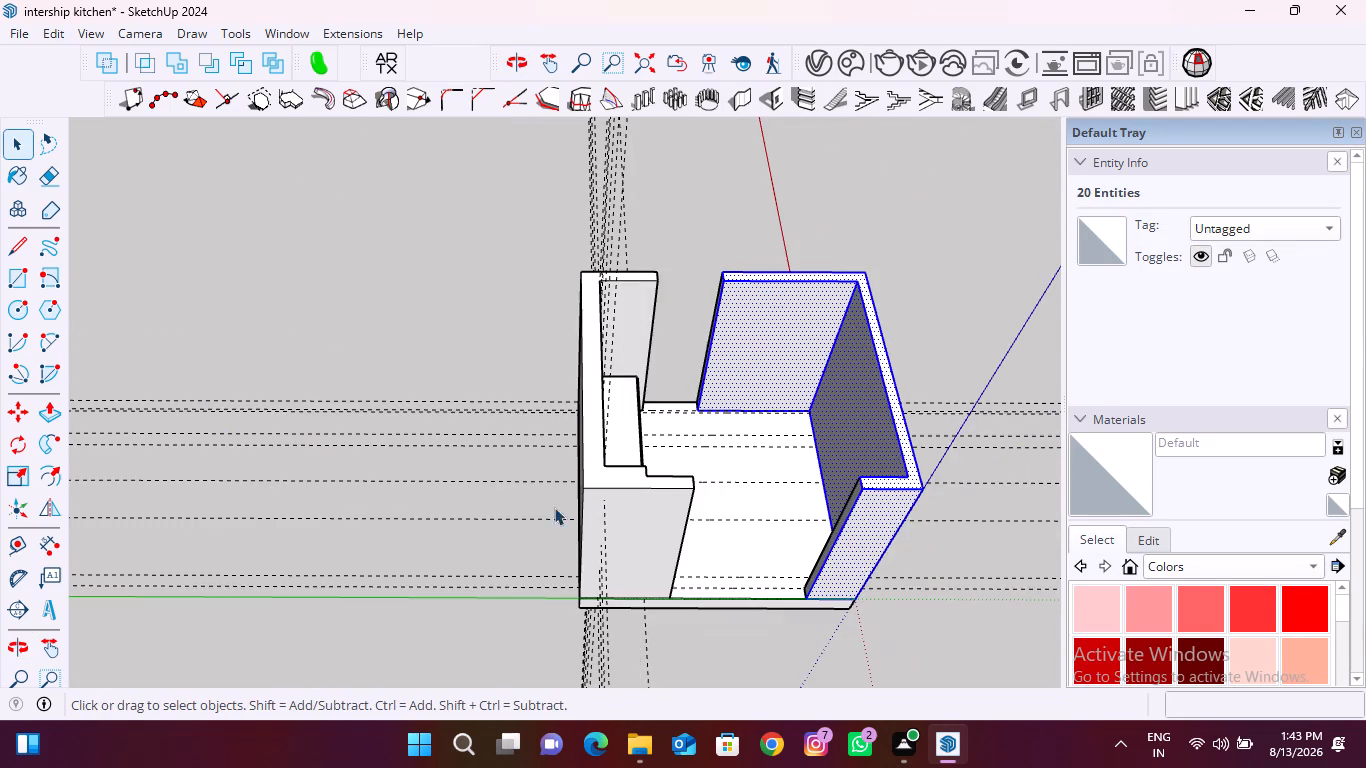
{"action": "middle_click_drag", "start_coordinate": [413, 439], "coordinate": [1059, 412]}
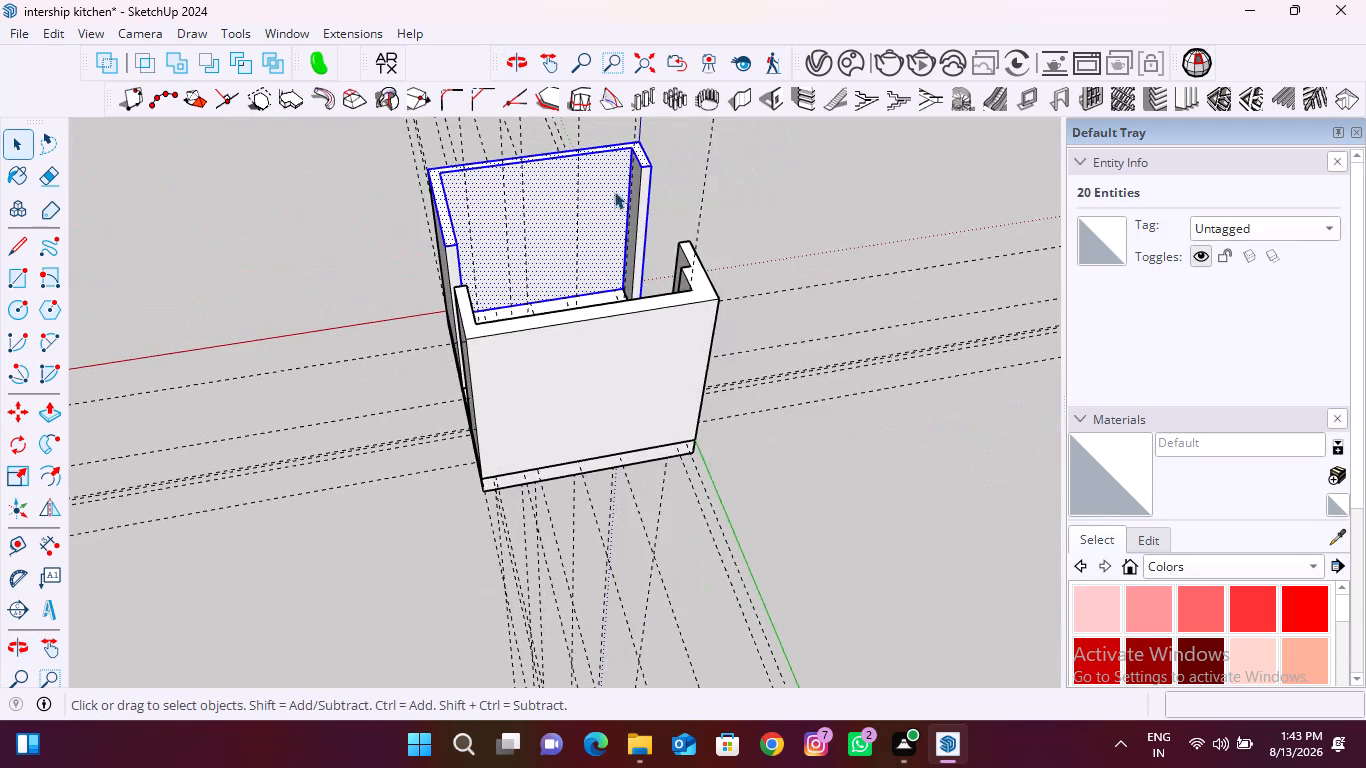
{"action": "scroll", "coordinate": [634, 162], "scroll_direction": "up", "scroll_amount": 13}
{"action": "double_click", "coordinate": [637, 205], "text": "shift"}
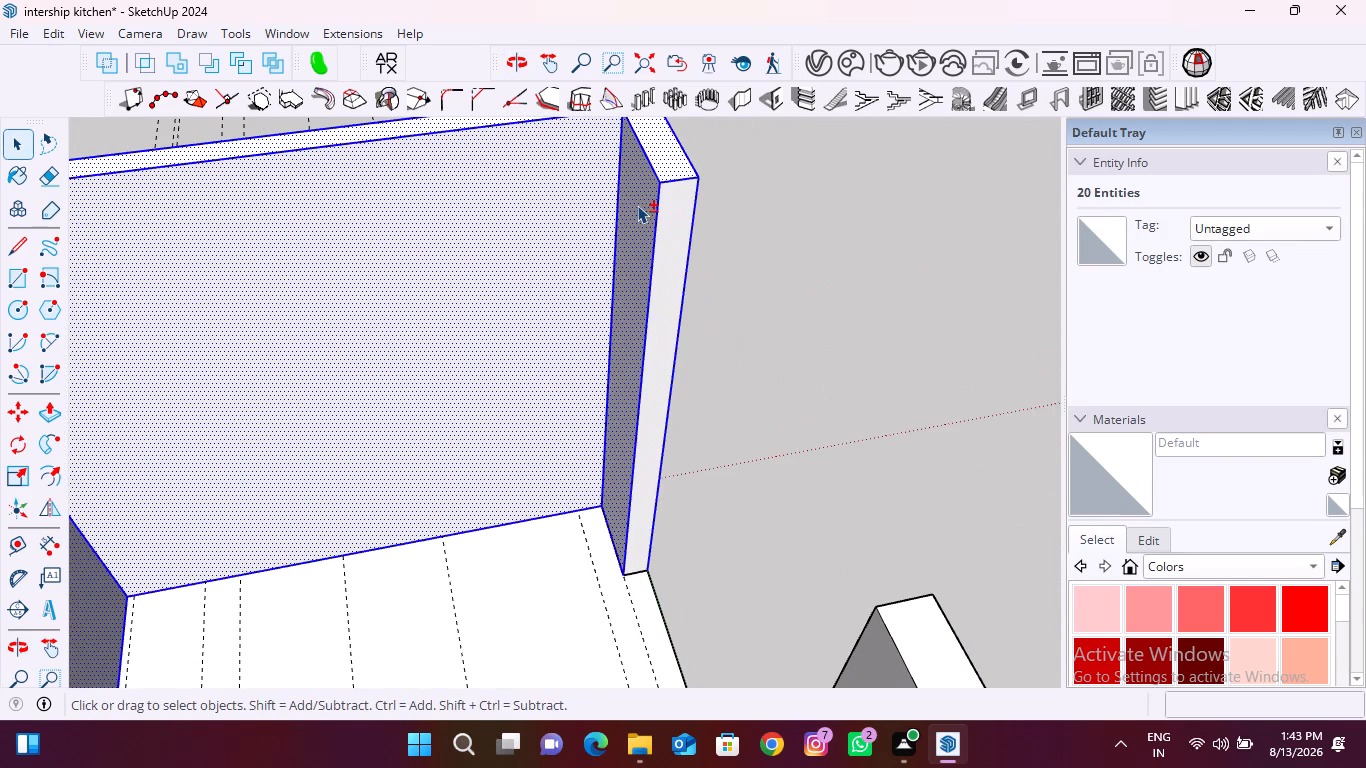
{"action": "double_click", "coordinate": [667, 214], "text": "shift"}
{"action": "scroll", "coordinate": [822, 211], "scroll_direction": "down", "scroll_amount": 10}
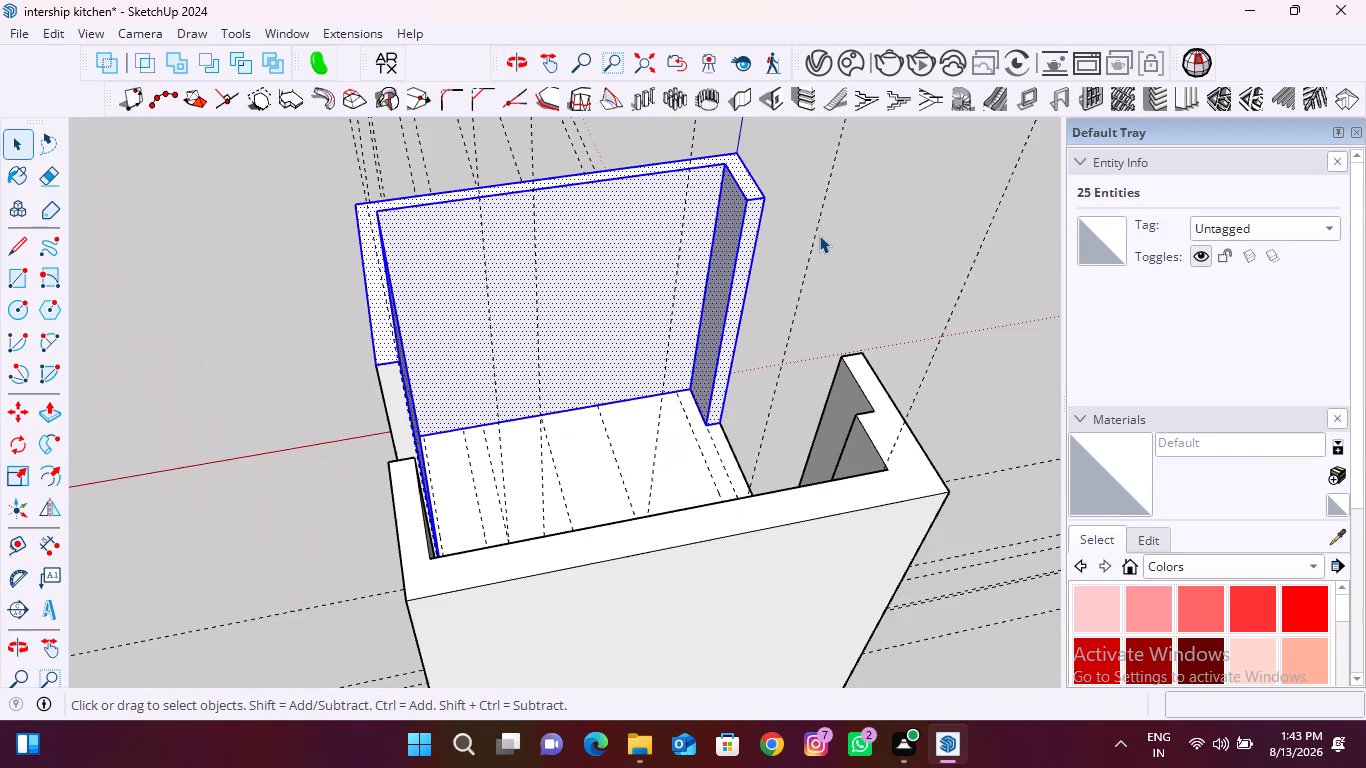
{"action": "scroll", "coordinate": [382, 382], "scroll_direction": "up", "scroll_amount": 14}
{"action": "double_click", "coordinate": [395, 369], "text": "shift"}
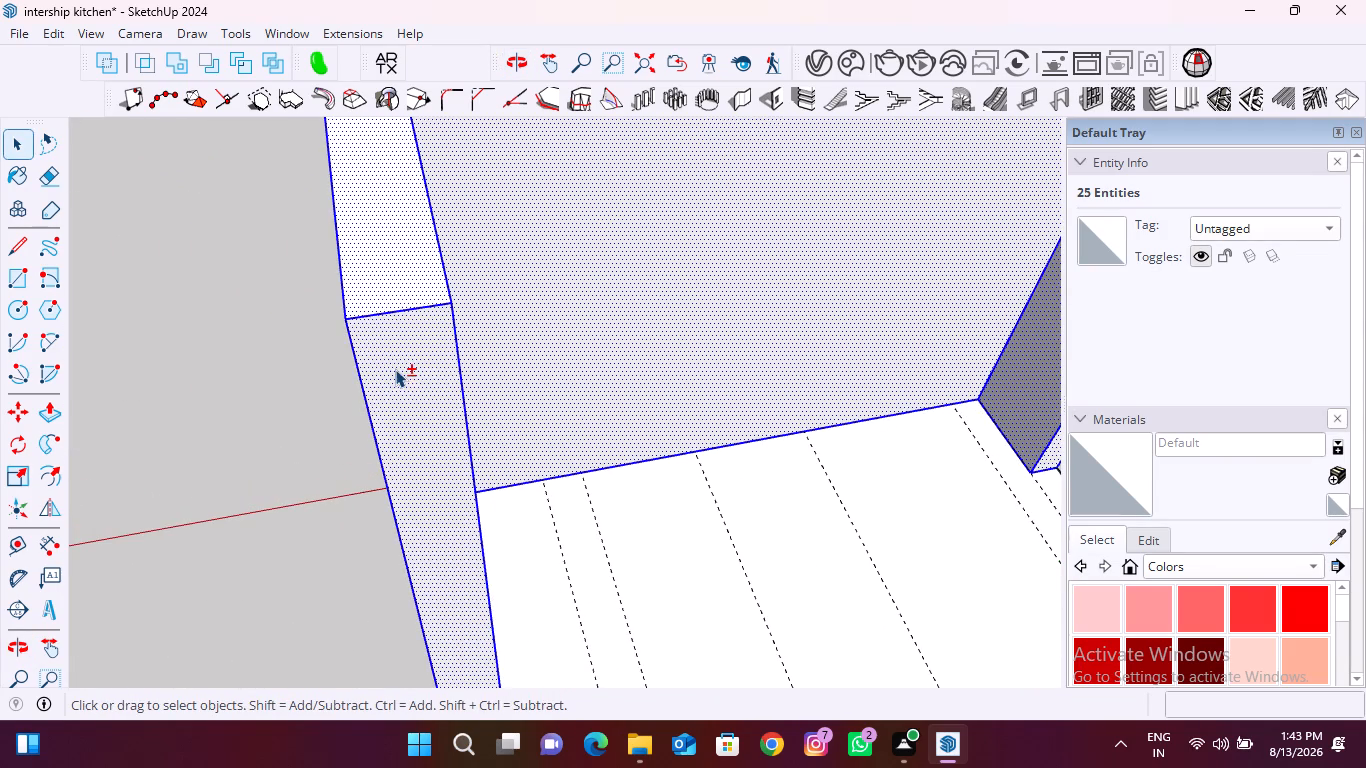
{"action": "middle_click_drag", "start_coordinate": [354, 369], "coordinate": [731, 358]}
{"action": "double_click", "coordinate": [742, 342], "text": "shift"}
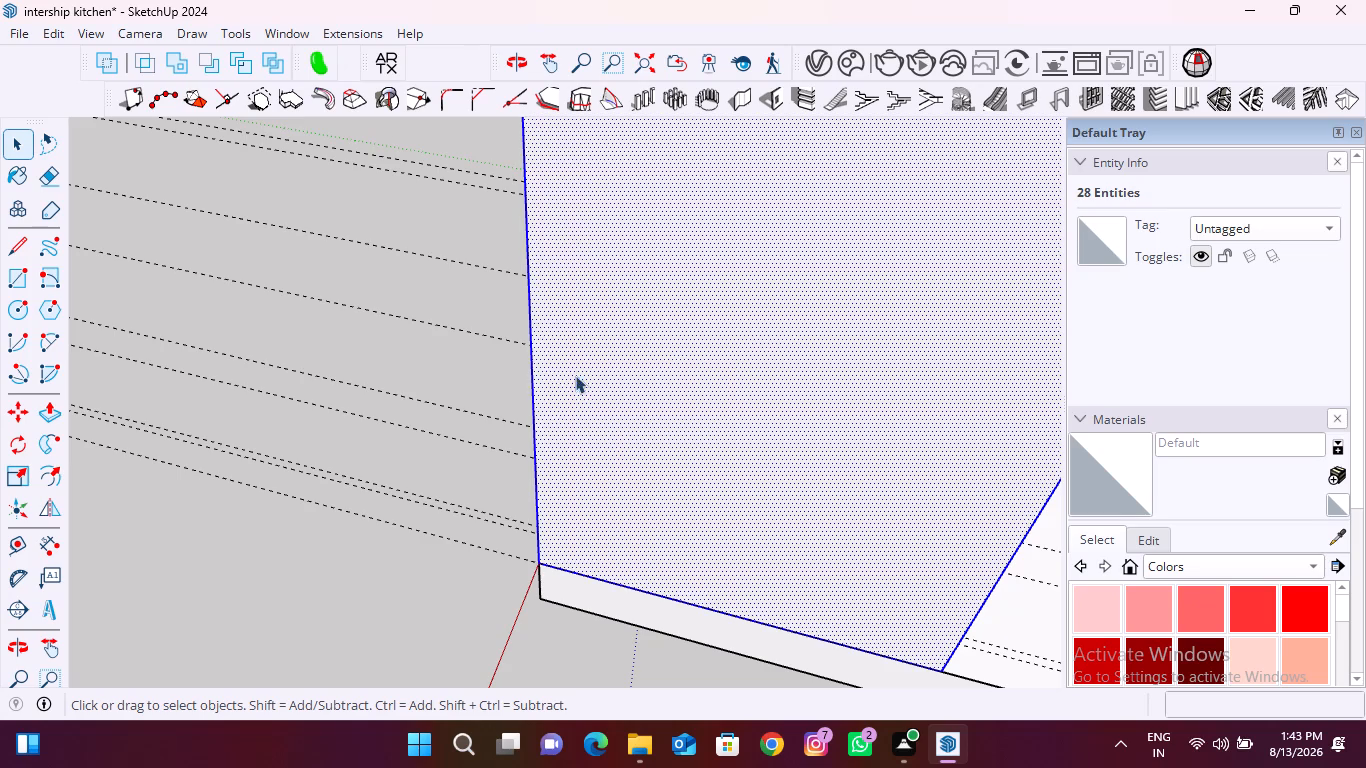
{"action": "middle_click_drag", "start_coordinate": [534, 375], "coordinate": [901, 422]}
{"action": "double_click", "coordinate": [694, 318], "text": "shift"}
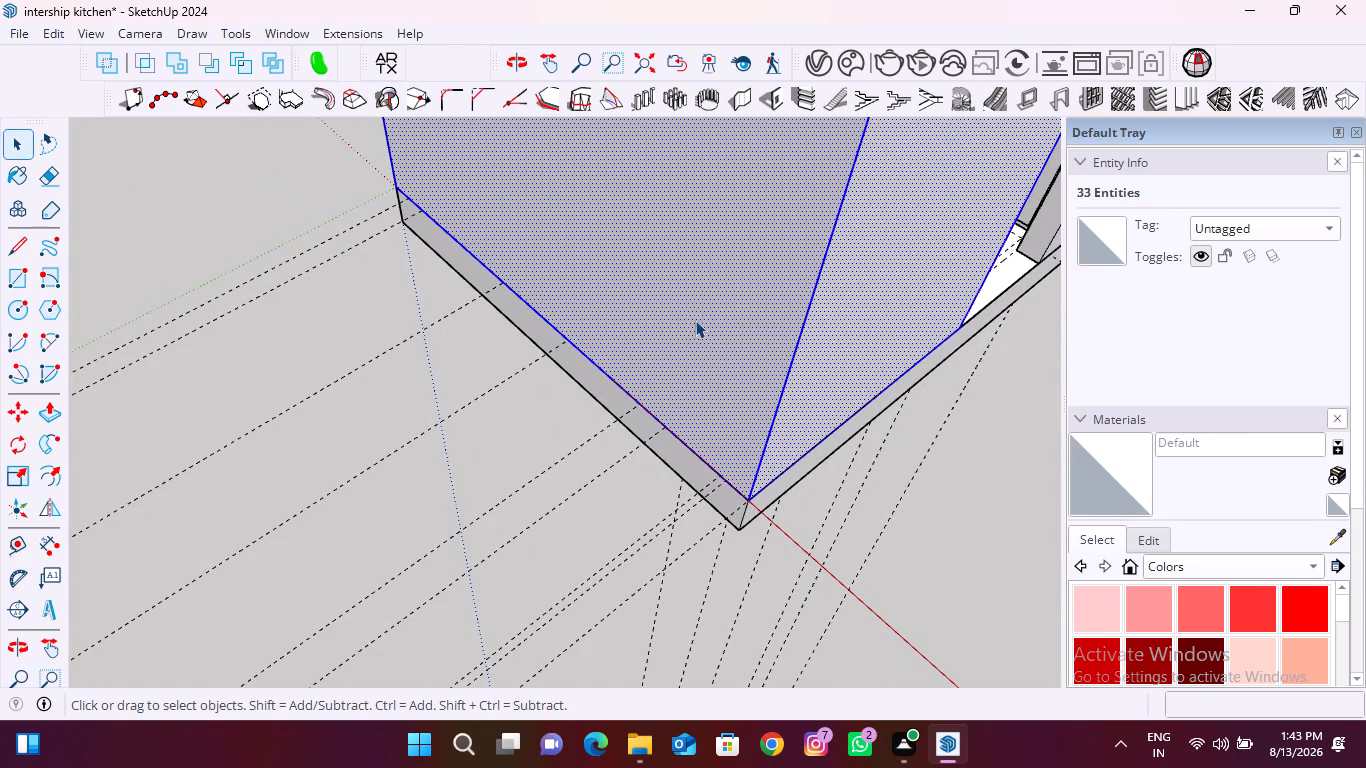
{"action": "right_click", "coordinate": [715, 296]}
{"action": "left_click", "coordinate": [799, 69]}
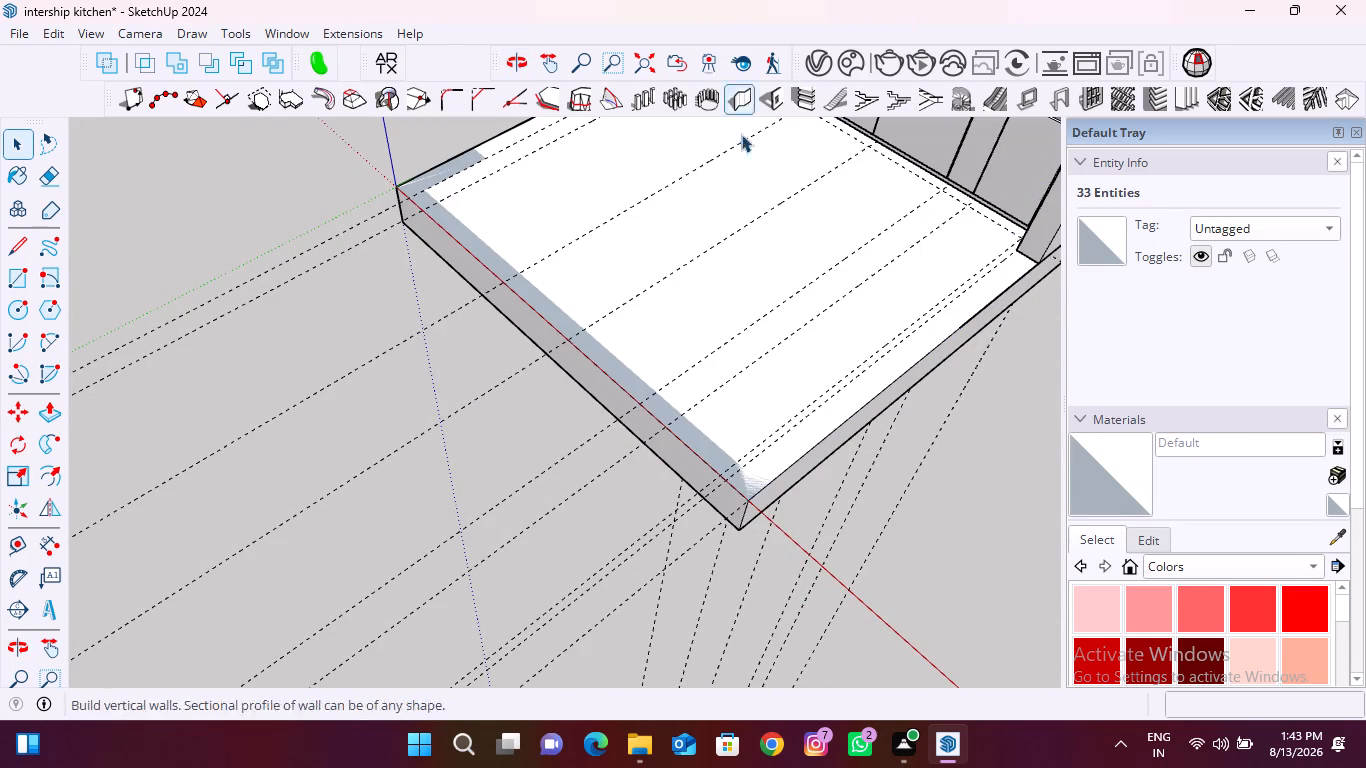
Examine the base-cabinet fronts and the vertical joints between them just below the countertop.
{"action": "scroll", "coordinate": [410, 373], "scroll_direction": "down", "scroll_amount": 18}
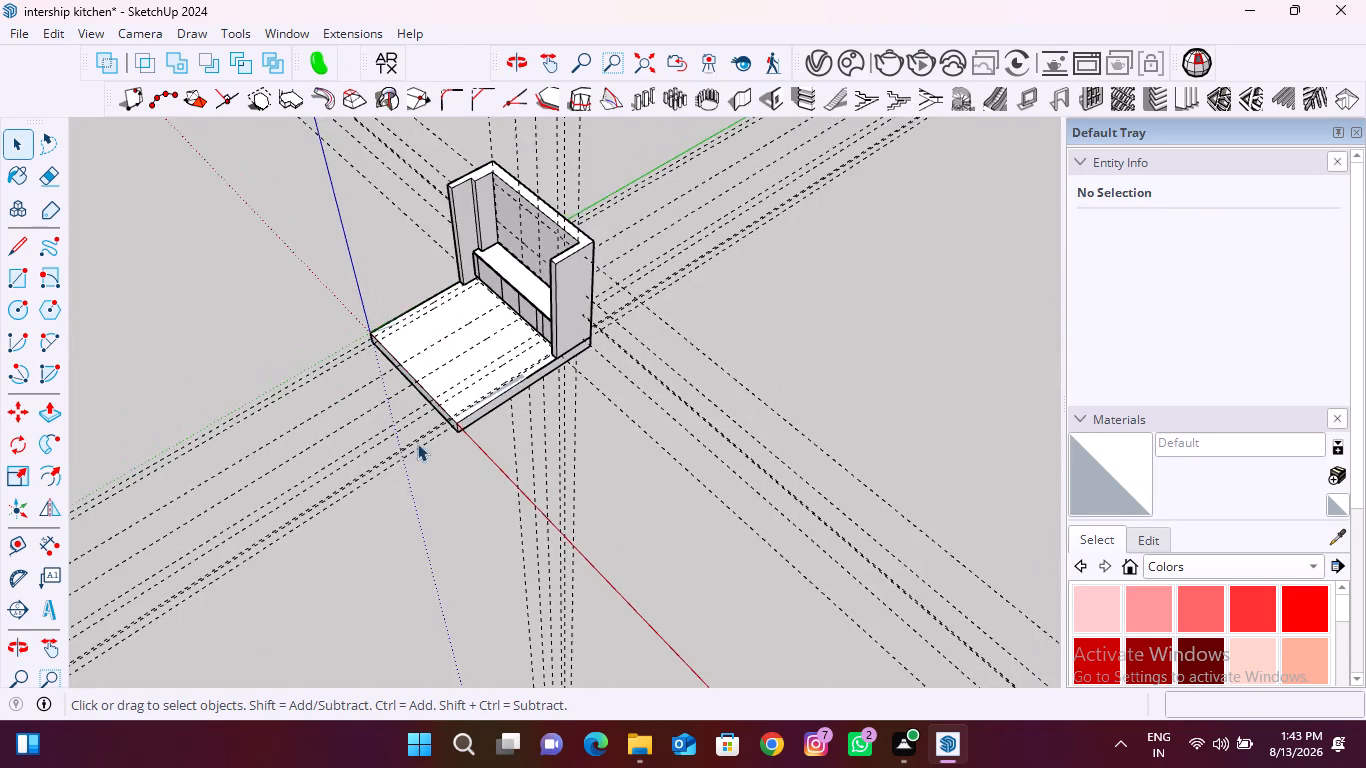
{"action": "middle_click_drag", "start_coordinate": [418, 442], "coordinate": [816, 305]}
{"action": "scroll", "coordinate": [484, 323], "scroll_direction": "up", "scroll_amount": 10}
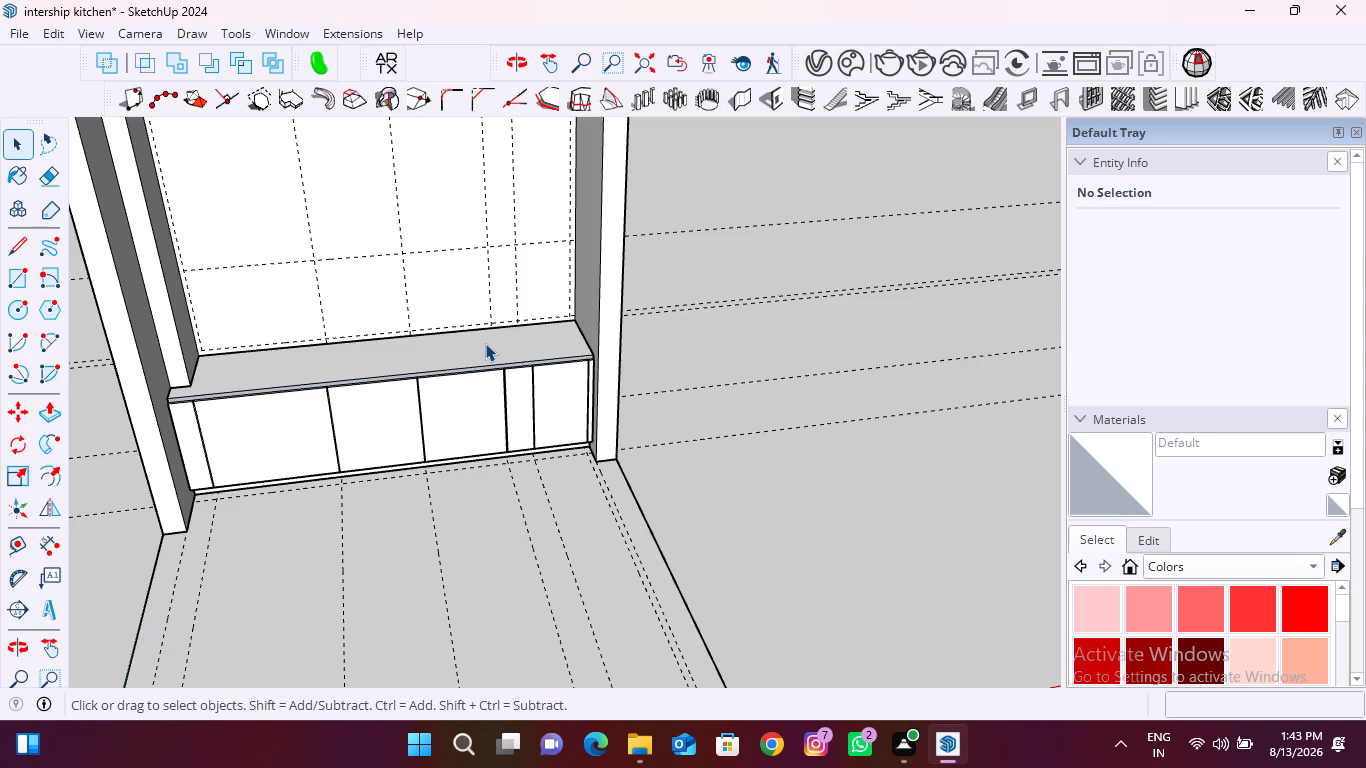
{"action": "scroll", "coordinate": [424, 396], "scroll_direction": "up", "scroll_amount": 1}
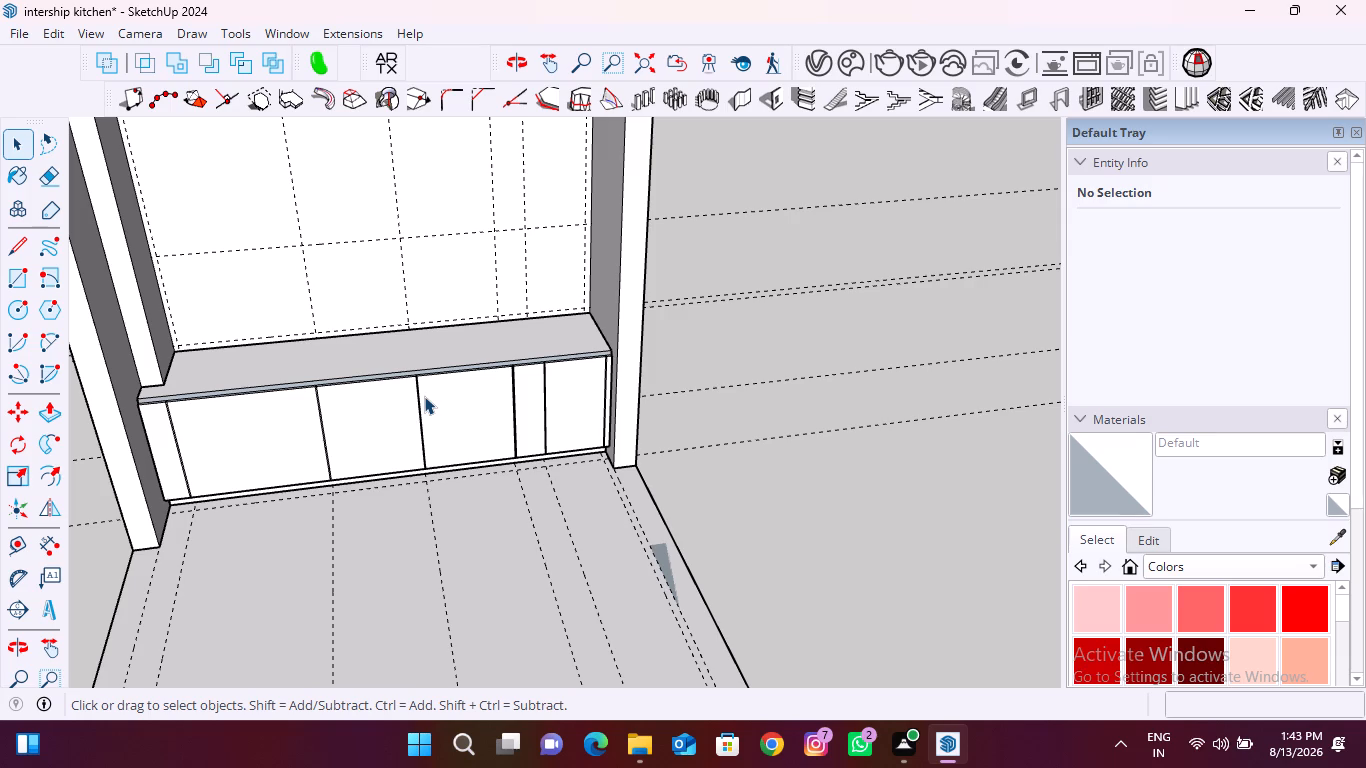
{"action": "scroll", "coordinate": [469, 363], "scroll_direction": "up", "scroll_amount": 16}
{"action": "middle_click_drag", "start_coordinate": [515, 397], "coordinate": [503, 333]}
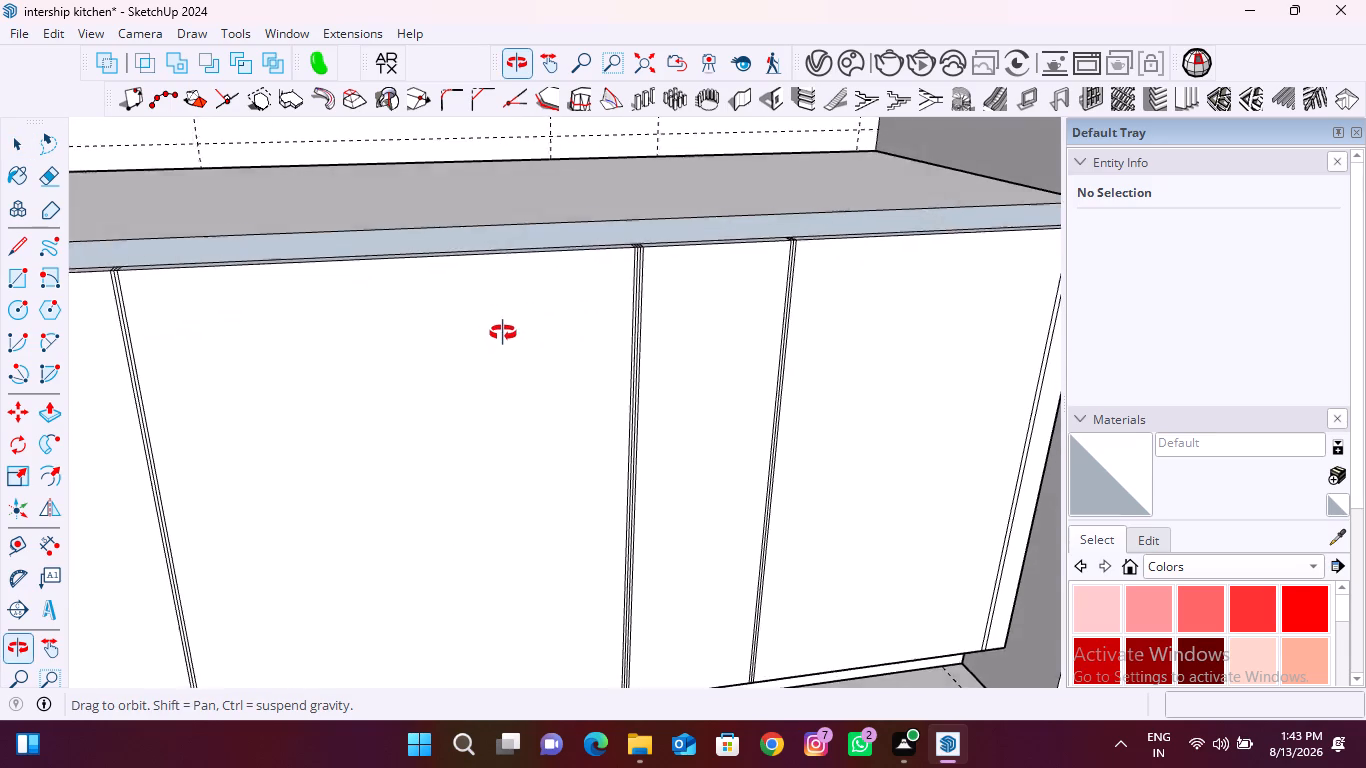
{"action": "middle_click_drag", "start_coordinate": [503, 333], "coordinate": [497, 338]}
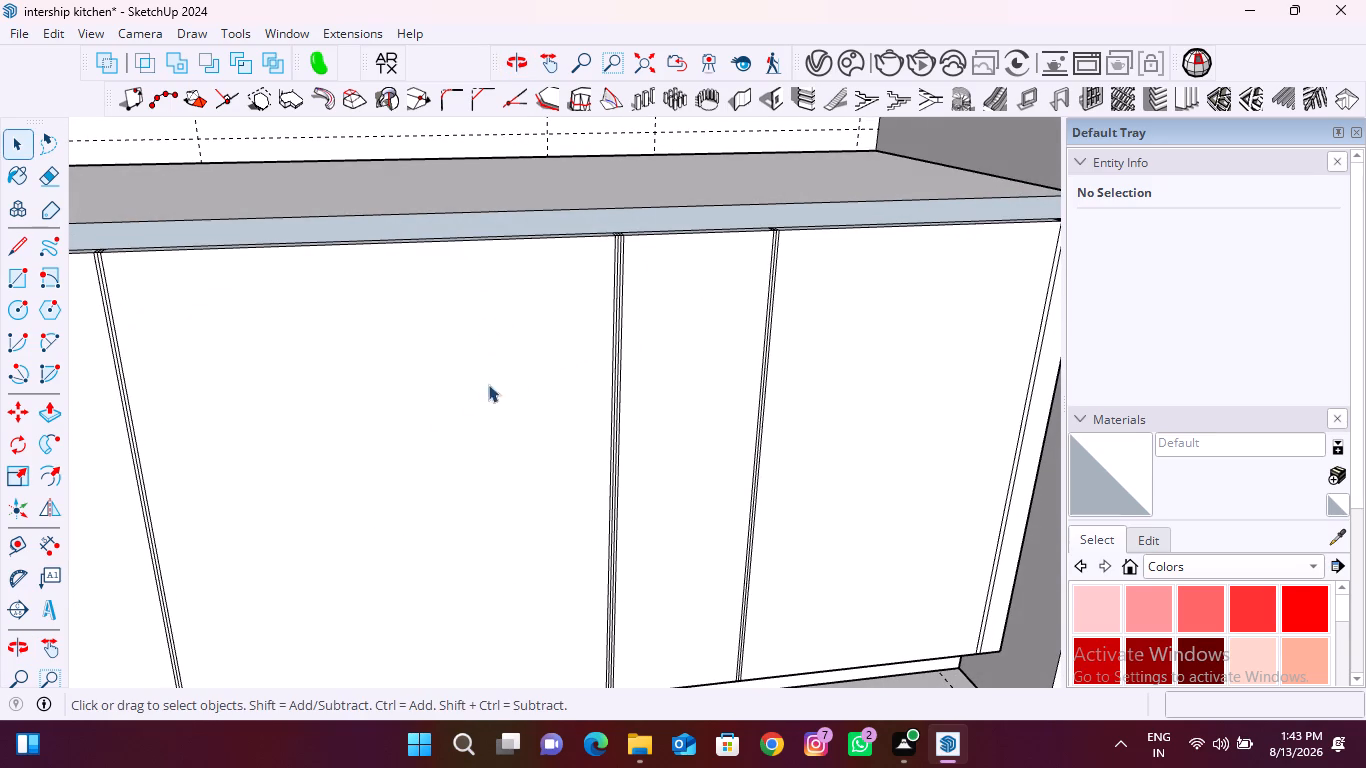
{"action": "scroll", "coordinate": [366, 420], "scroll_direction": "down", "scroll_amount": 4}
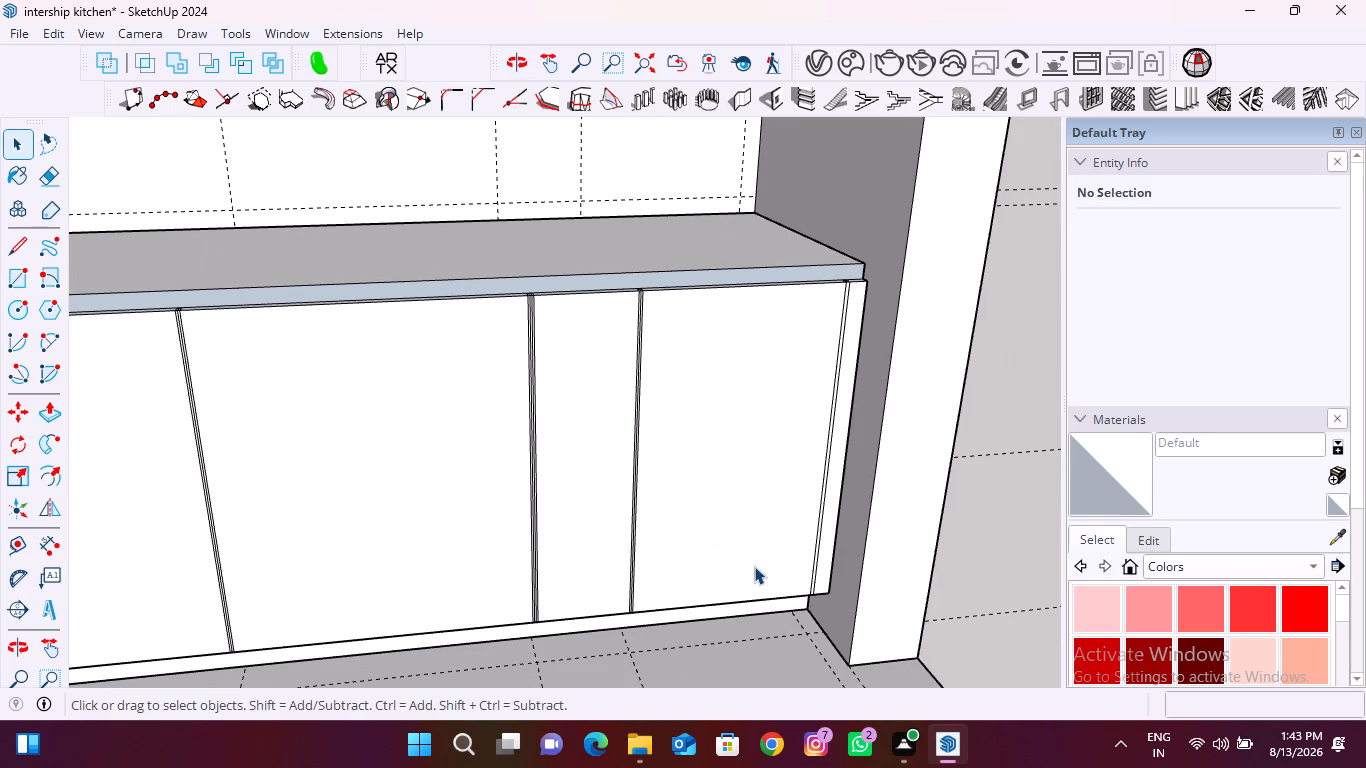
Dimension the width of the end cabinet front beside the side wall, between its joints' centre lines, on the strip below the countertop.
{"action": "left_click", "coordinate": [251, 31]}
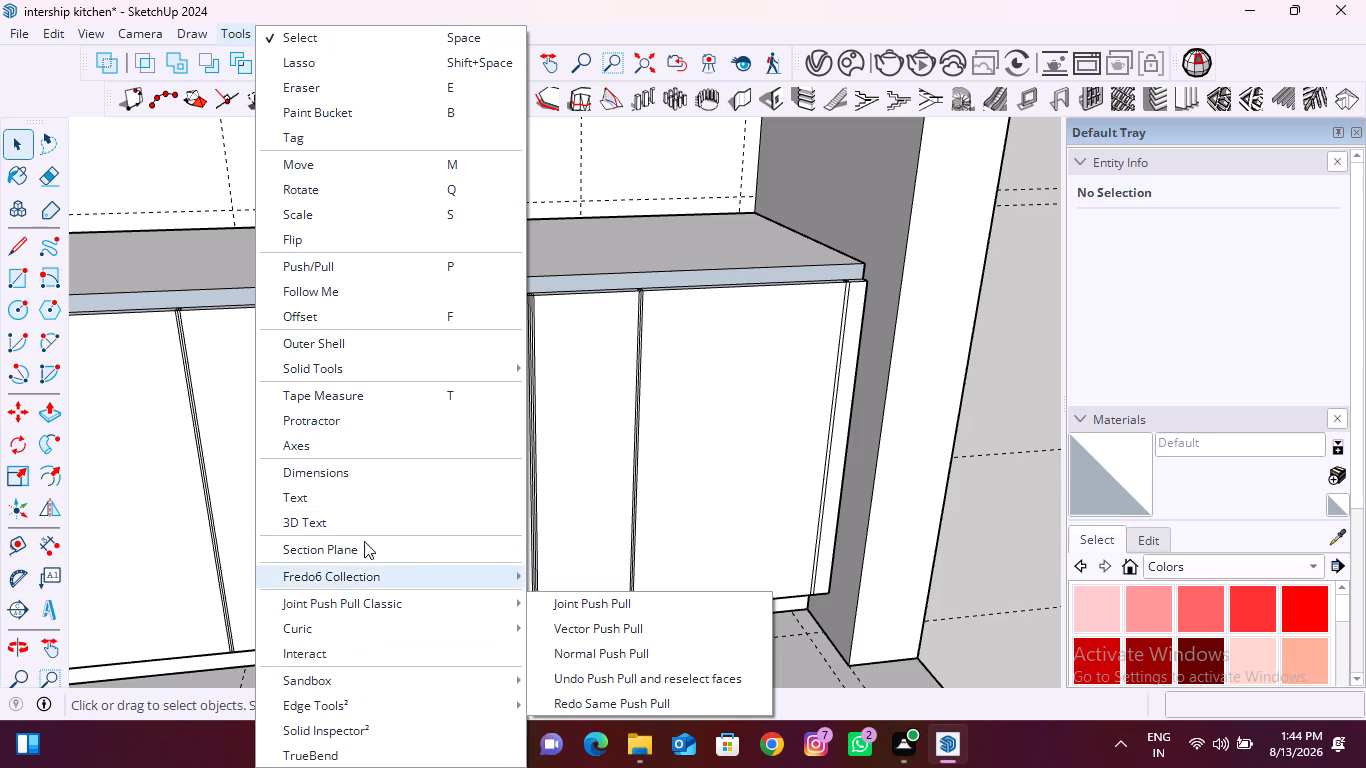
{"action": "left_click", "coordinate": [366, 469]}
{"action": "scroll", "coordinate": [563, 295], "scroll_direction": "up", "scroll_amount": 11}
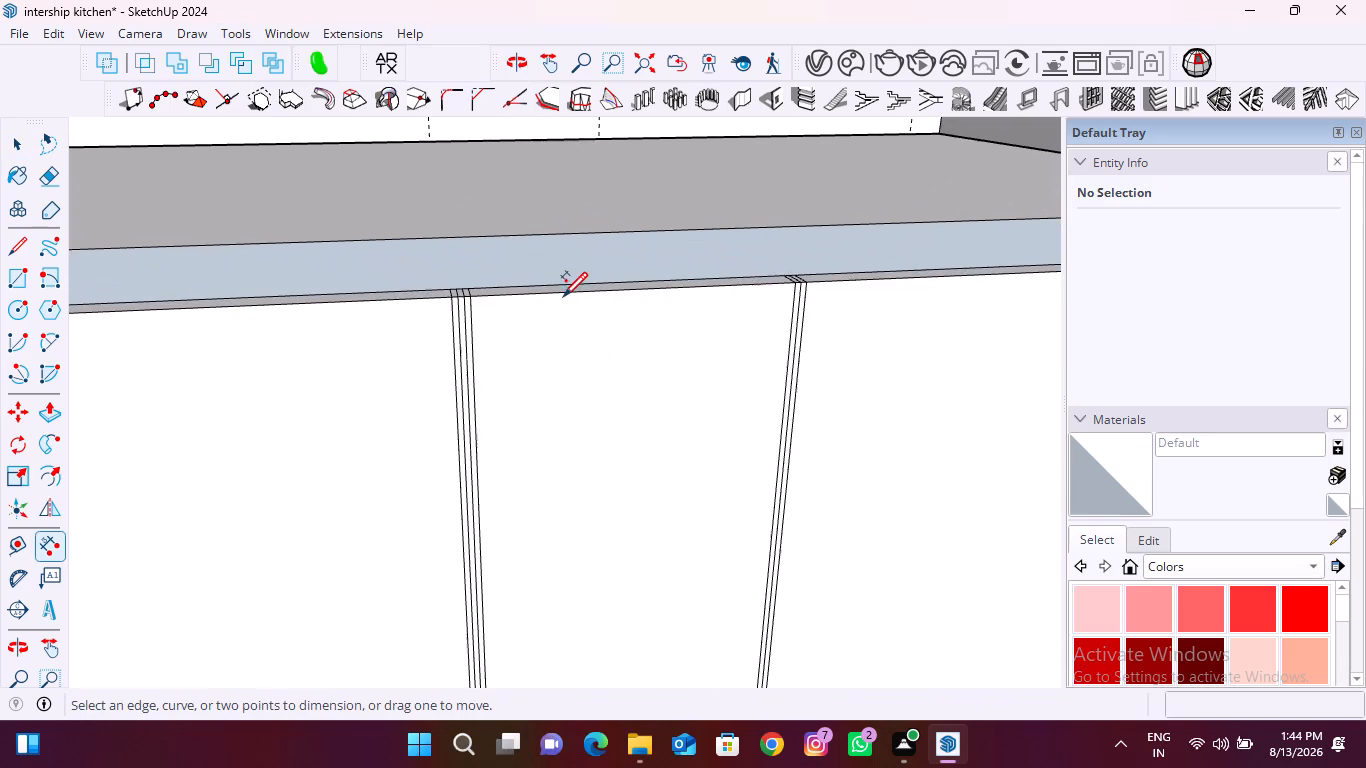
{"action": "scroll", "coordinate": [361, 407], "scroll_direction": "down", "scroll_amount": 10}
{"action": "scroll", "coordinate": [764, 355], "scroll_direction": "up", "scroll_amount": 5}
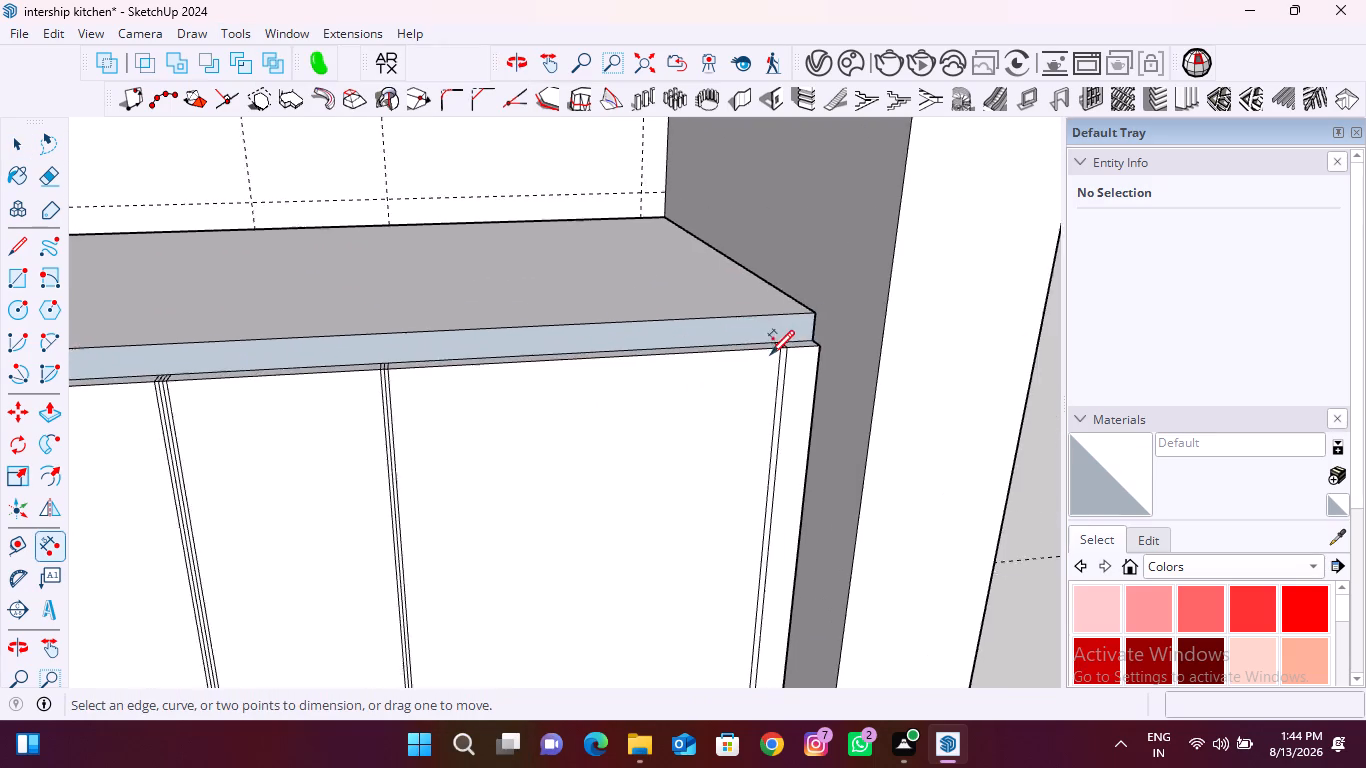
{"action": "scroll", "coordinate": [800, 342], "scroll_direction": "up", "scroll_amount": 13}
{"action": "scroll", "coordinate": [827, 344], "scroll_direction": "down", "scroll_amount": 10}
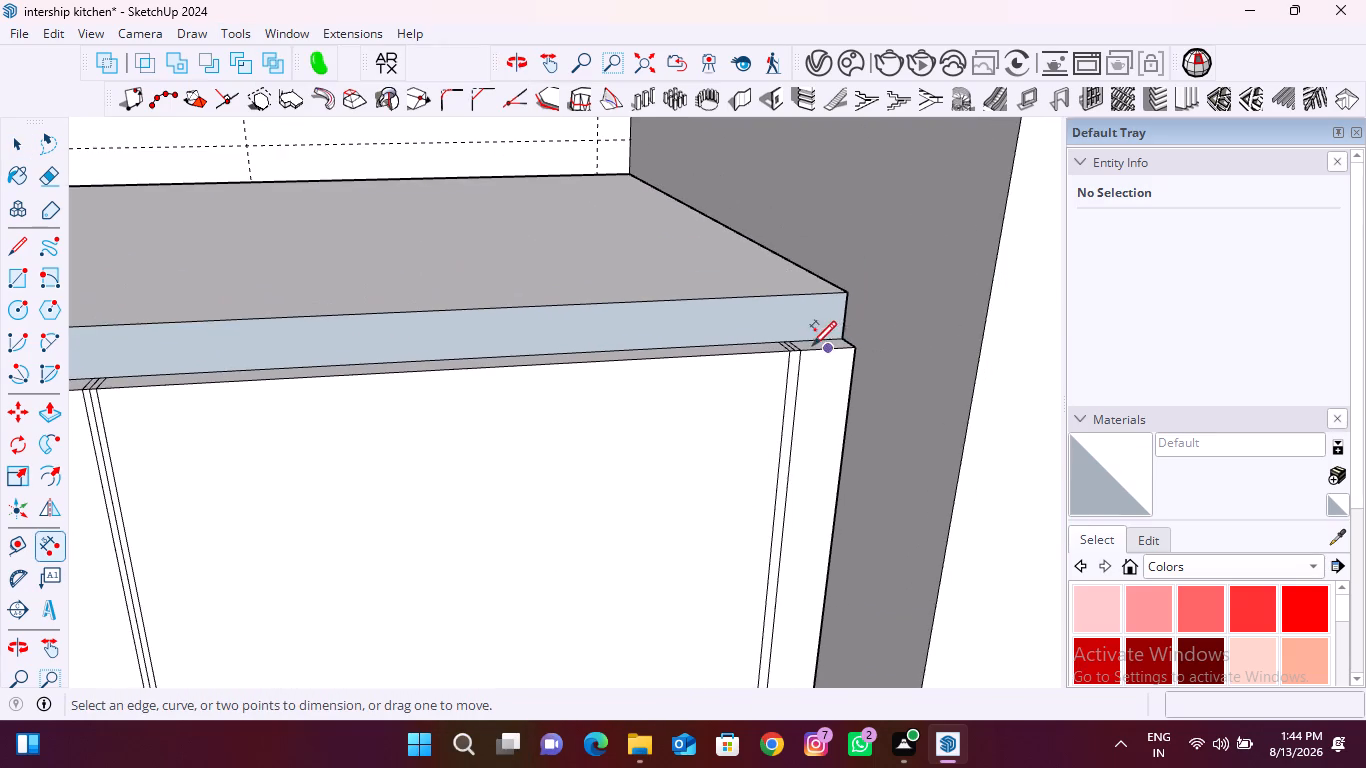
{"action": "scroll", "coordinate": [784, 342], "scroll_direction": "up", "scroll_amount": 18}
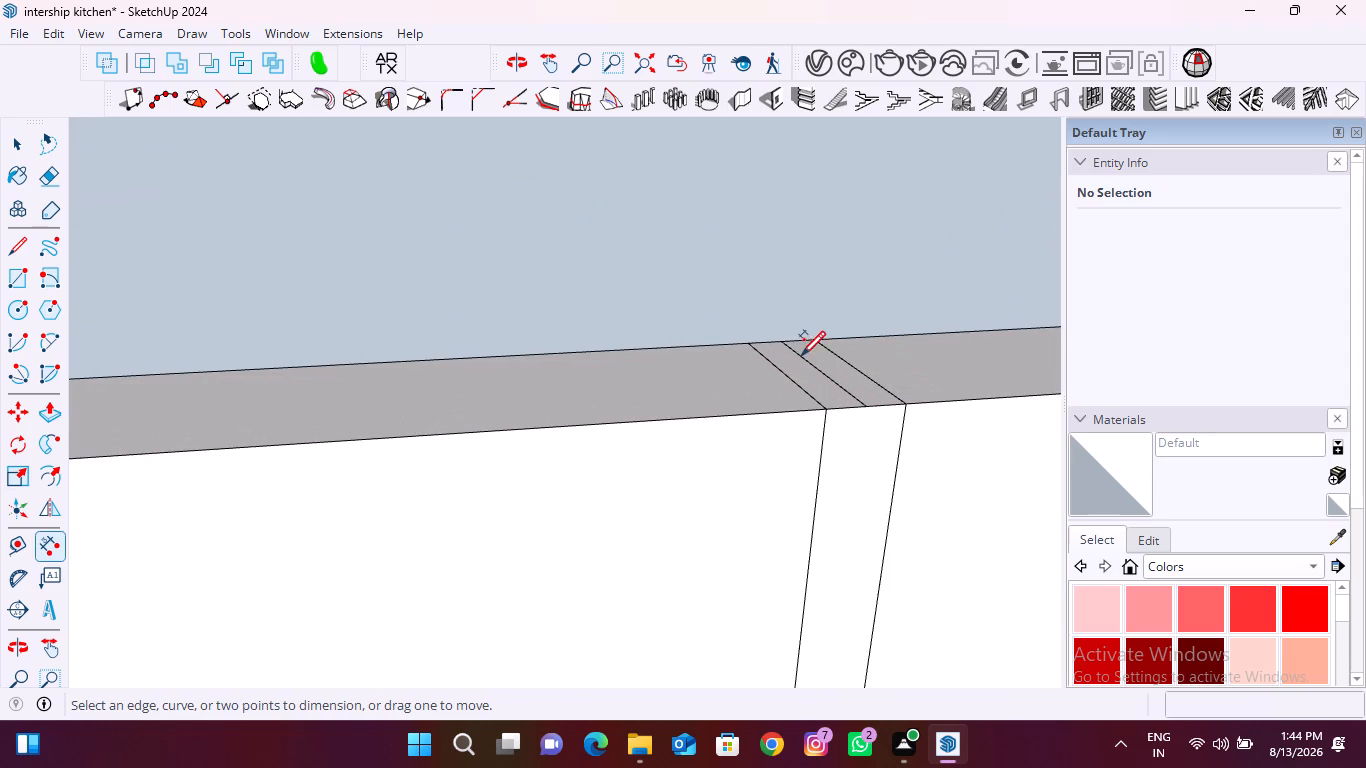
{"action": "left_click", "coordinate": [820, 368]}
{"action": "scroll", "coordinate": [756, 384], "scroll_direction": "down", "scroll_amount": 10}
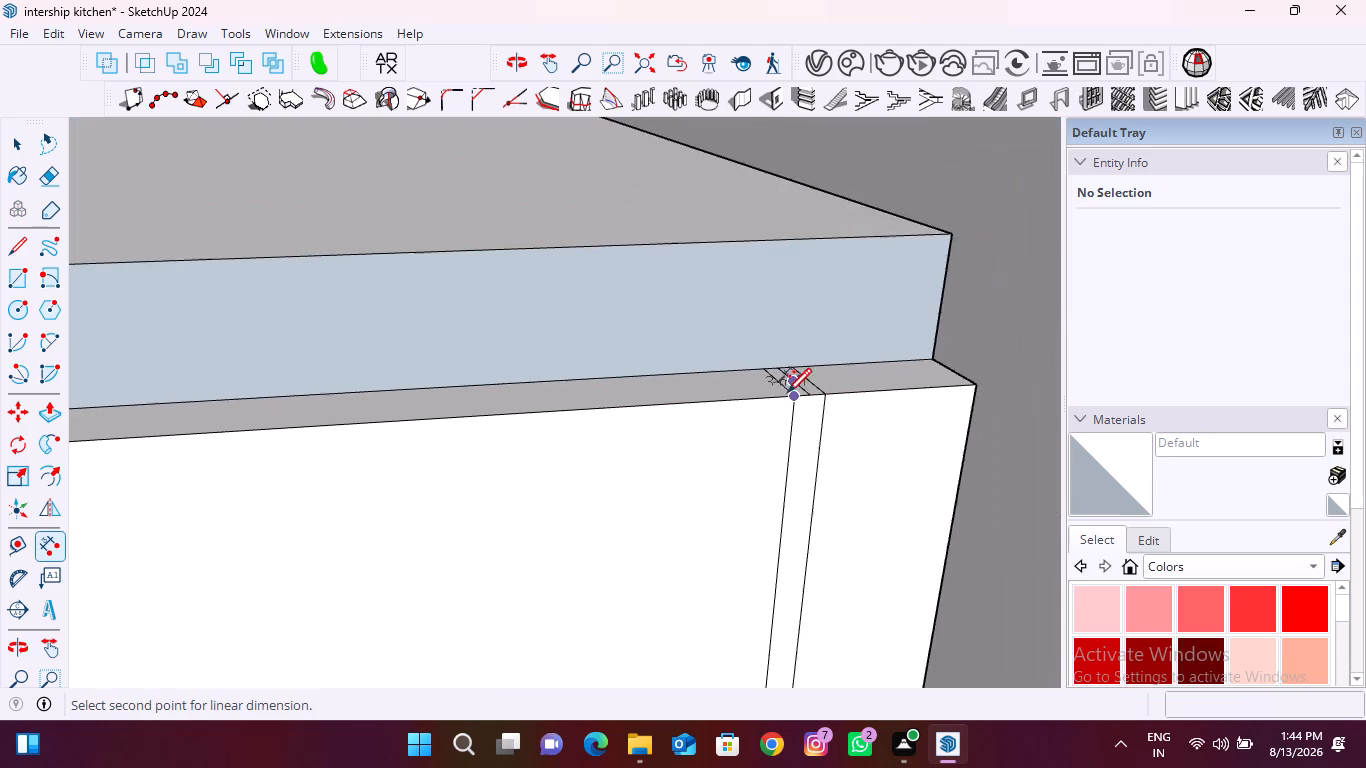
{"action": "scroll", "coordinate": [787, 391], "scroll_direction": "down", "scroll_amount": 16}
{"action": "scroll", "coordinate": [366, 414], "scroll_direction": "up", "scroll_amount": 8}
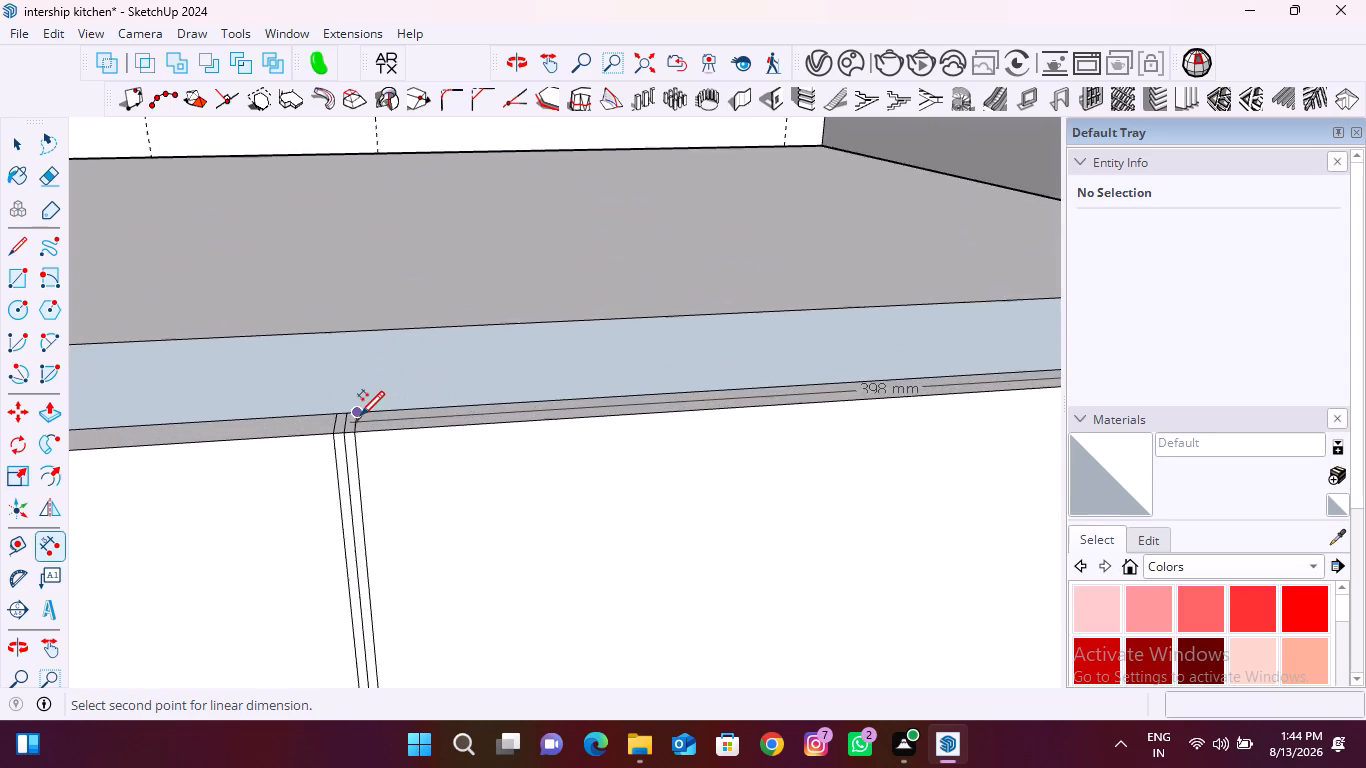
{"action": "scroll", "coordinate": [360, 414], "scroll_direction": "up", "scroll_amount": 5}
{"action": "scroll", "coordinate": [339, 428], "scroll_direction": "down", "scroll_amount": 5}
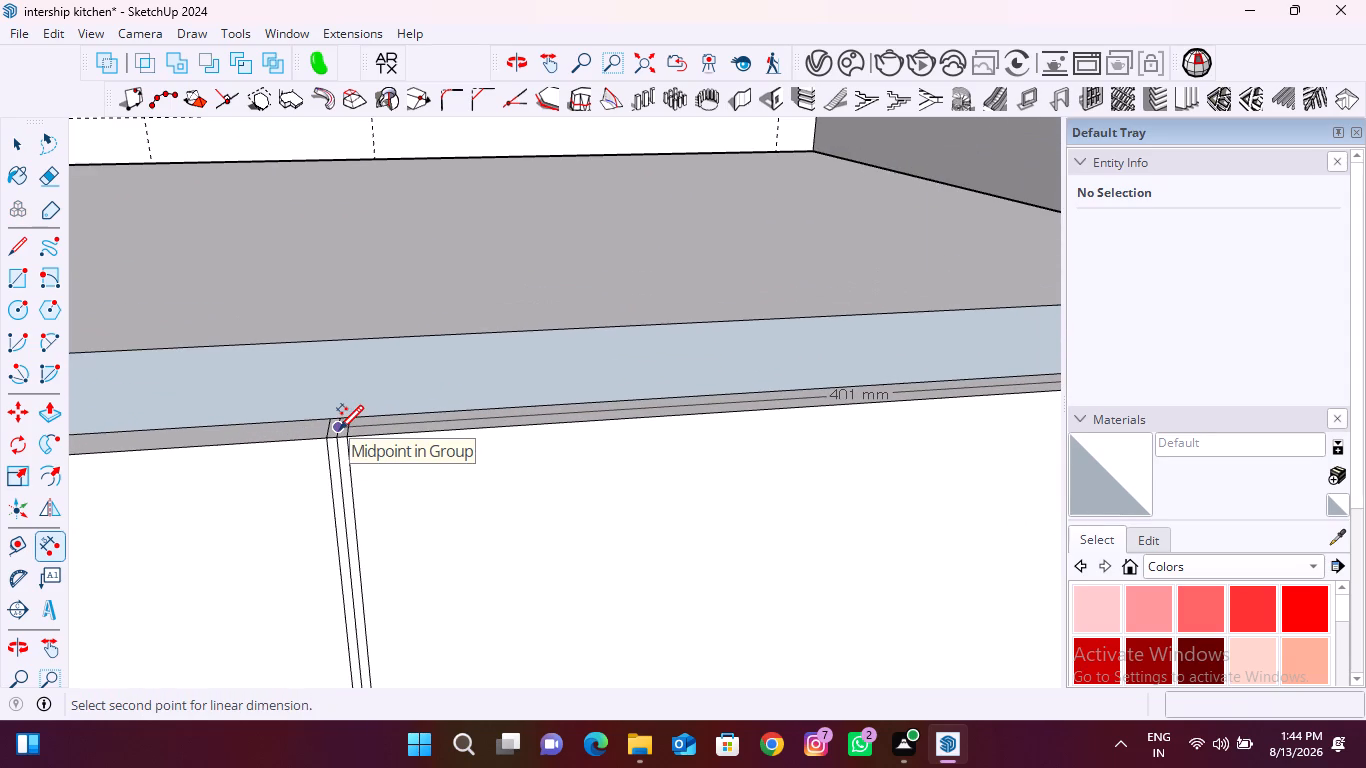
{"action": "scroll", "coordinate": [339, 428], "scroll_direction": "up", "scroll_amount": 6}
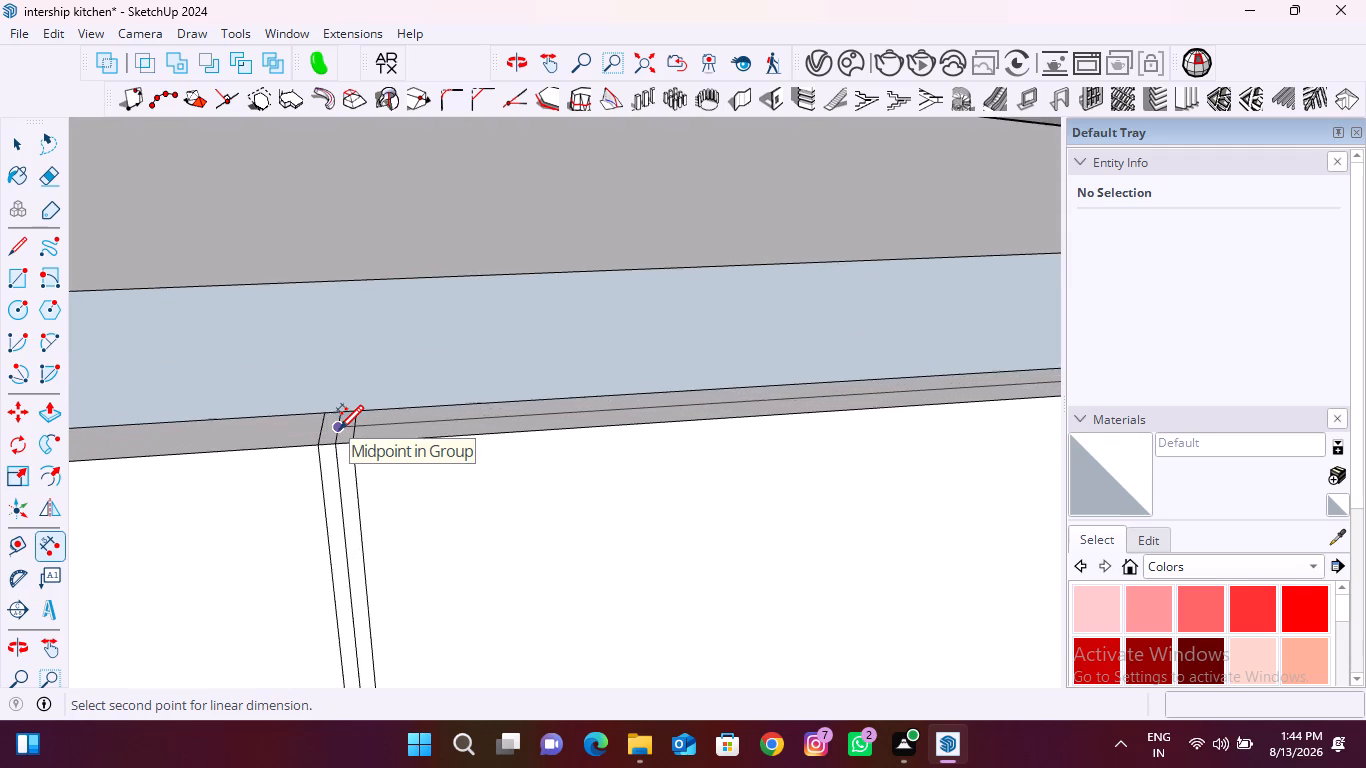
{"action": "scroll", "coordinate": [339, 428], "scroll_direction": "up", "scroll_amount": 16}
{"action": "left_click", "coordinate": [339, 423]}
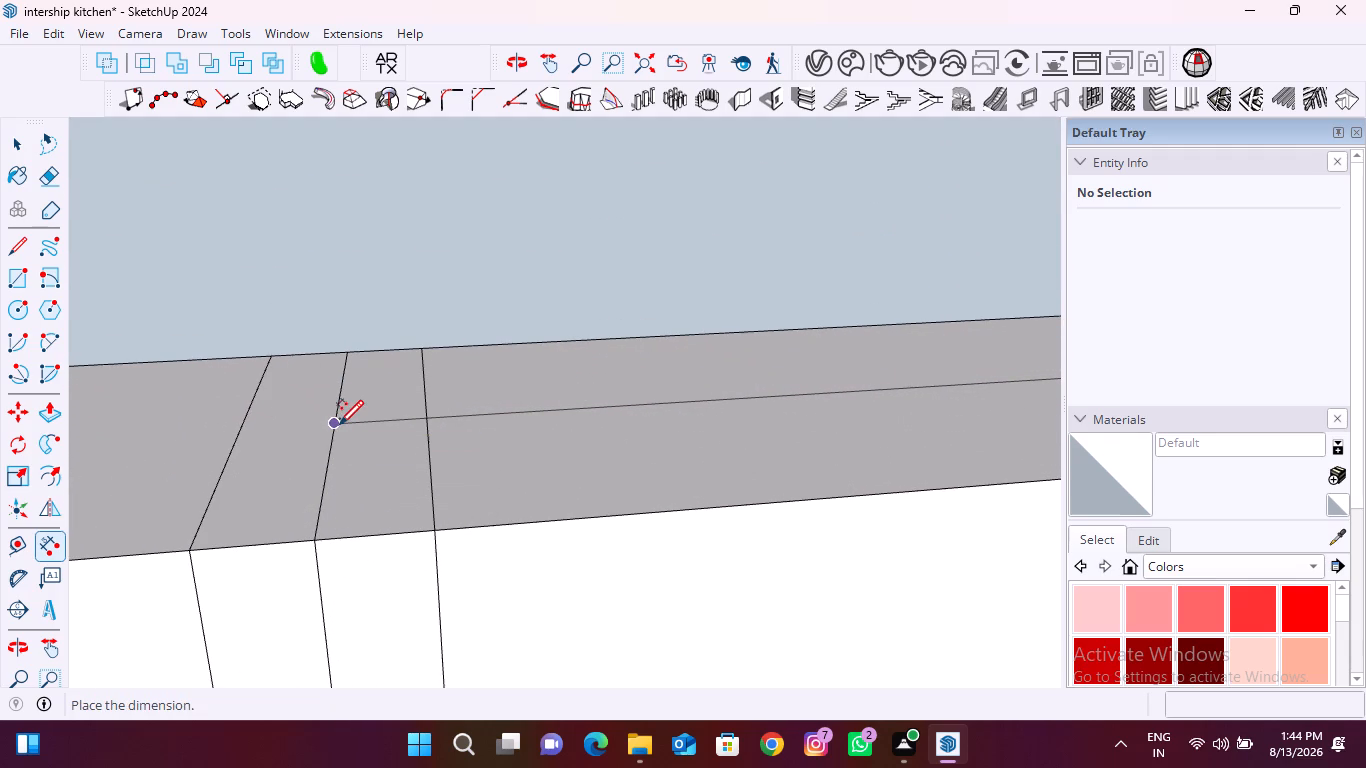
{"action": "left_click", "coordinate": [343, 432]}
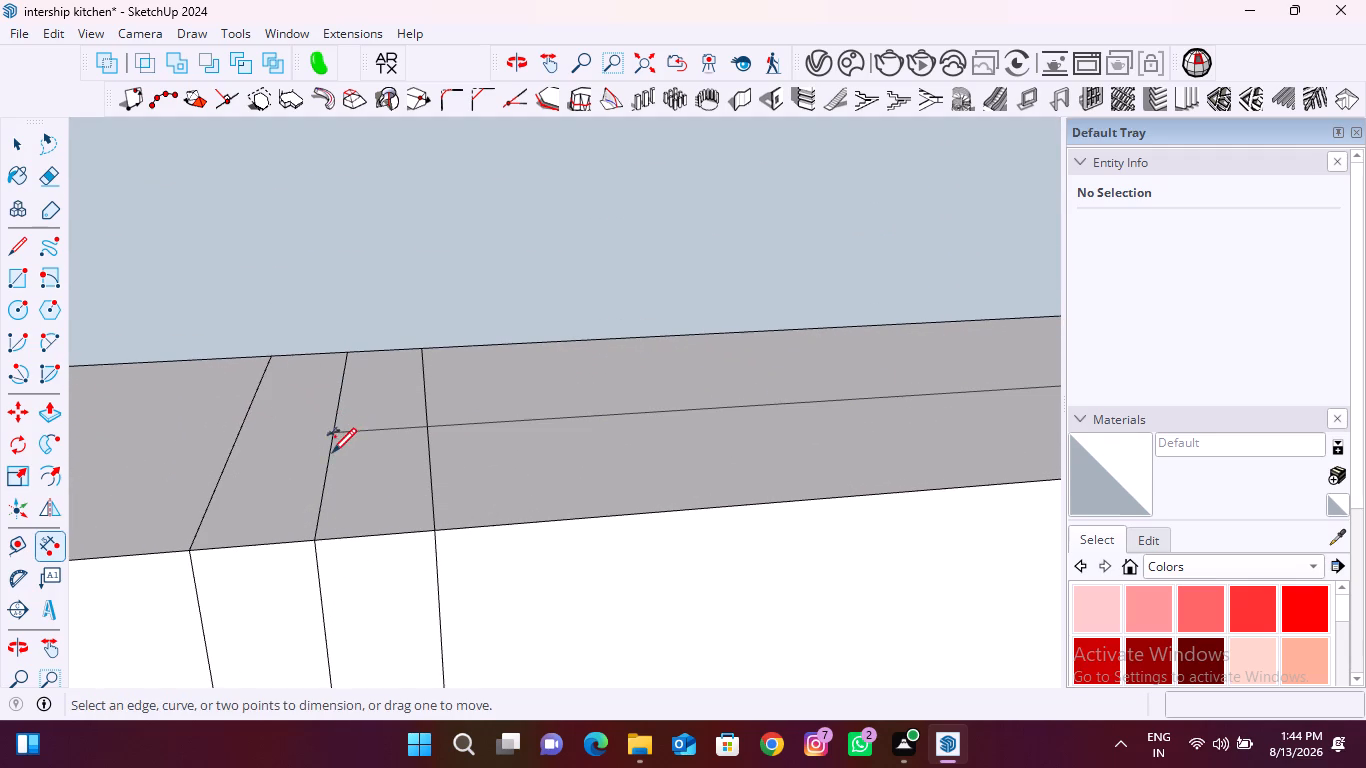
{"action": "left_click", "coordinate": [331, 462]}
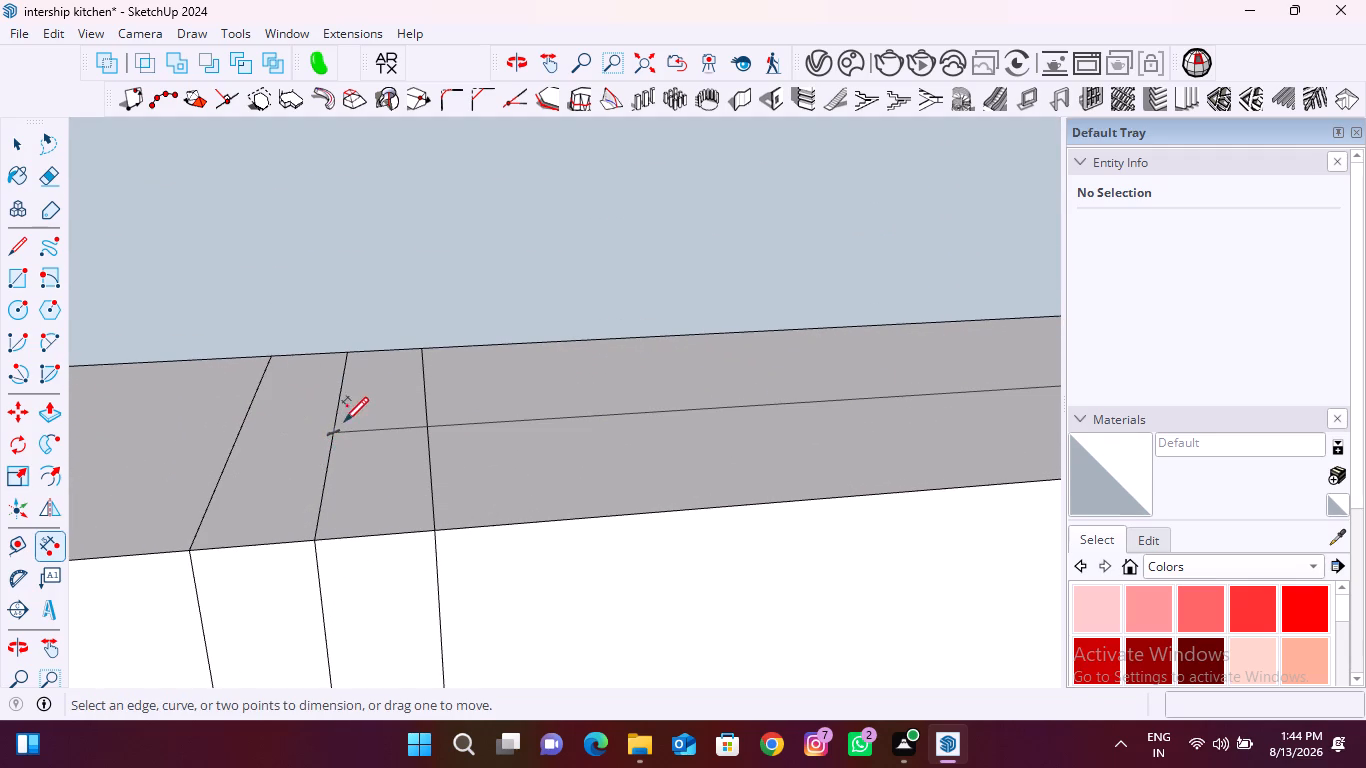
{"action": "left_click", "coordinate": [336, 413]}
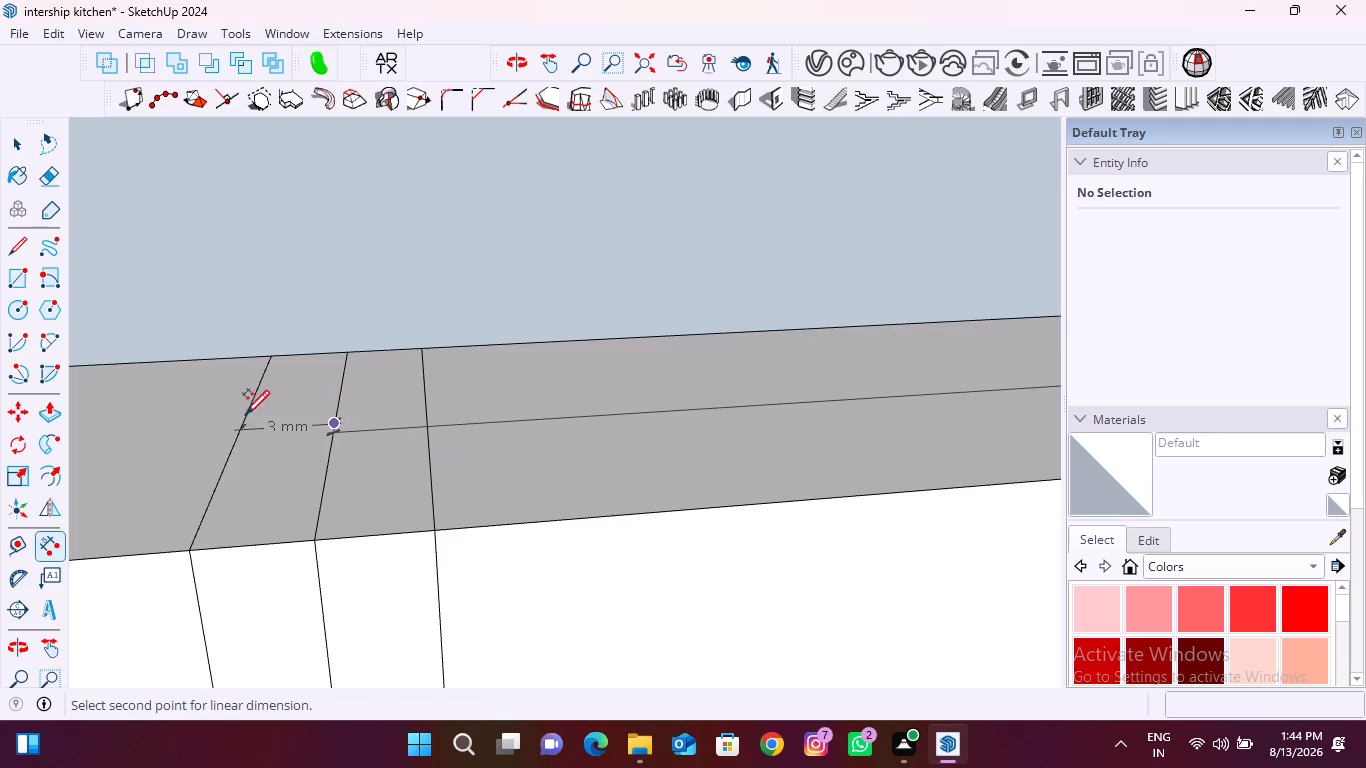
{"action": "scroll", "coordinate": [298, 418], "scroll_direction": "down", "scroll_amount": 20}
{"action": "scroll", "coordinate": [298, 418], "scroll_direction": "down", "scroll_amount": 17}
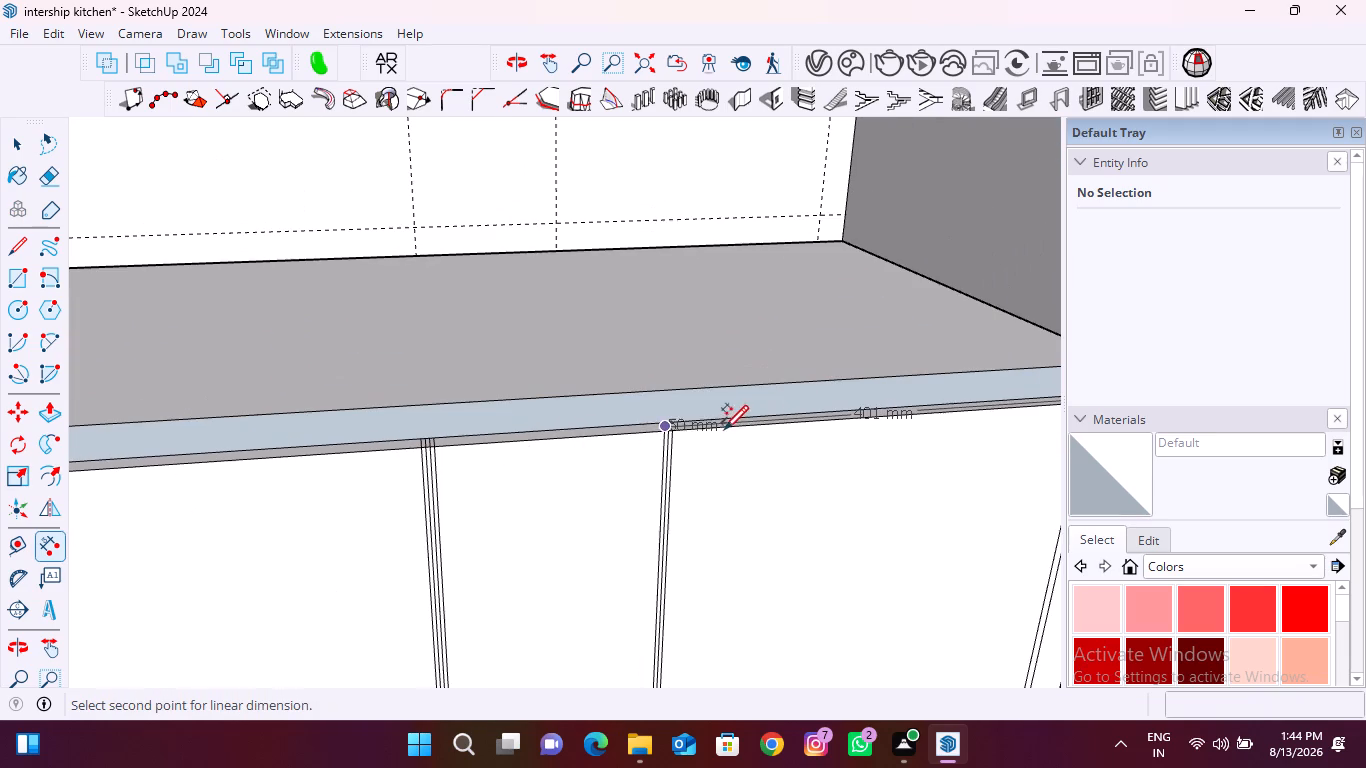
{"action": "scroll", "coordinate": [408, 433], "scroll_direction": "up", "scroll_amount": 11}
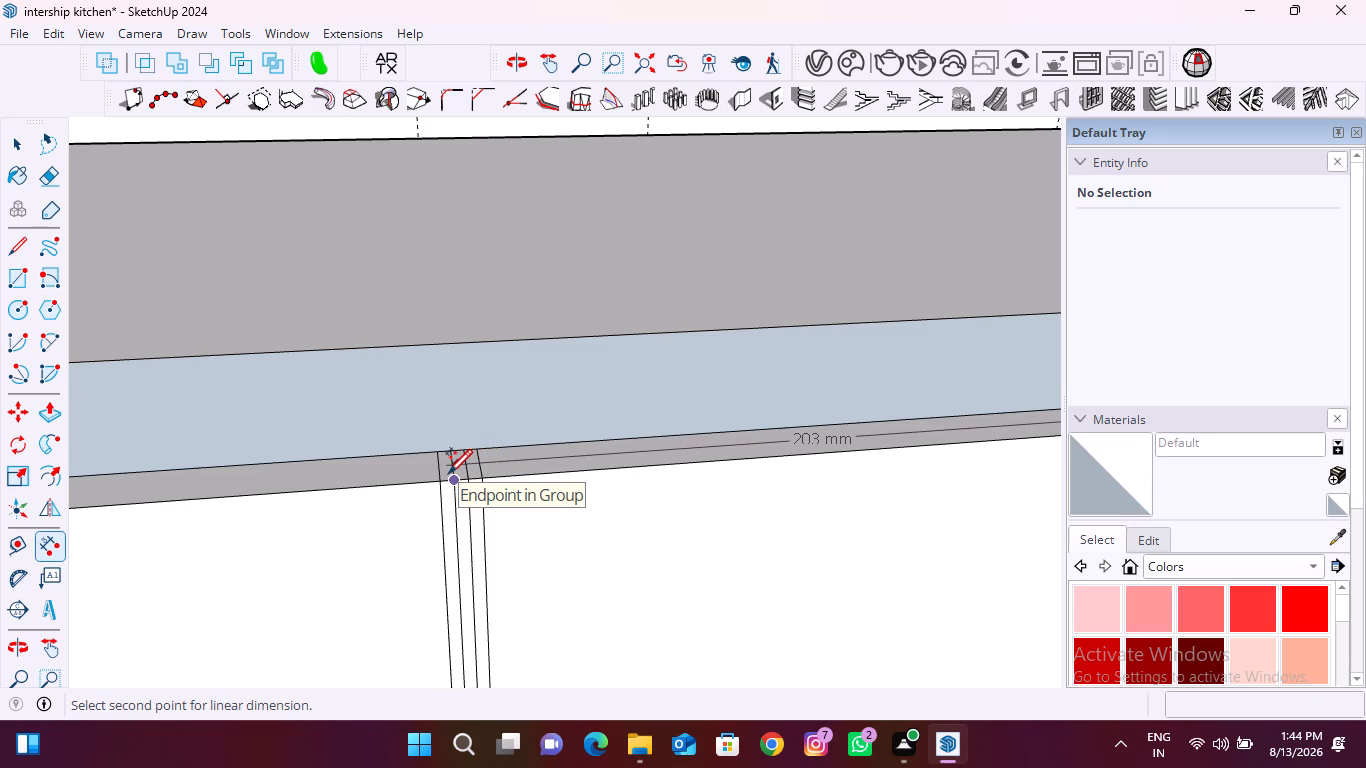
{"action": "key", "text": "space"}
Open the base-cabinet group and delete the outermost extra line at the narrow front's joint, on both the under-countertop strip and the front face.
{"action": "scroll", "coordinate": [442, 471], "scroll_direction": "up", "scroll_amount": 2}
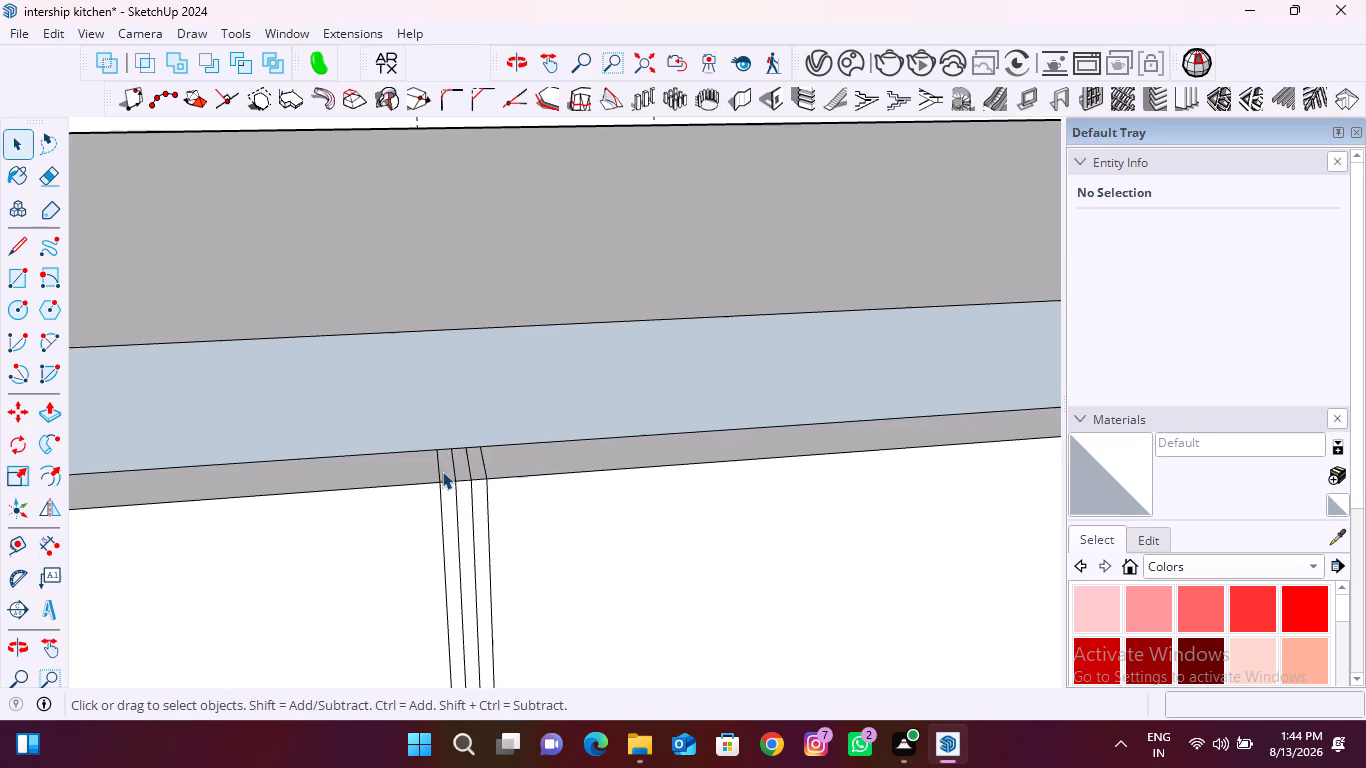
{"action": "scroll", "coordinate": [442, 471], "scroll_direction": "up", "scroll_amount": 2}
{"action": "left_click", "coordinate": [436, 477]}
{"action": "left_click", "coordinate": [436, 477]}
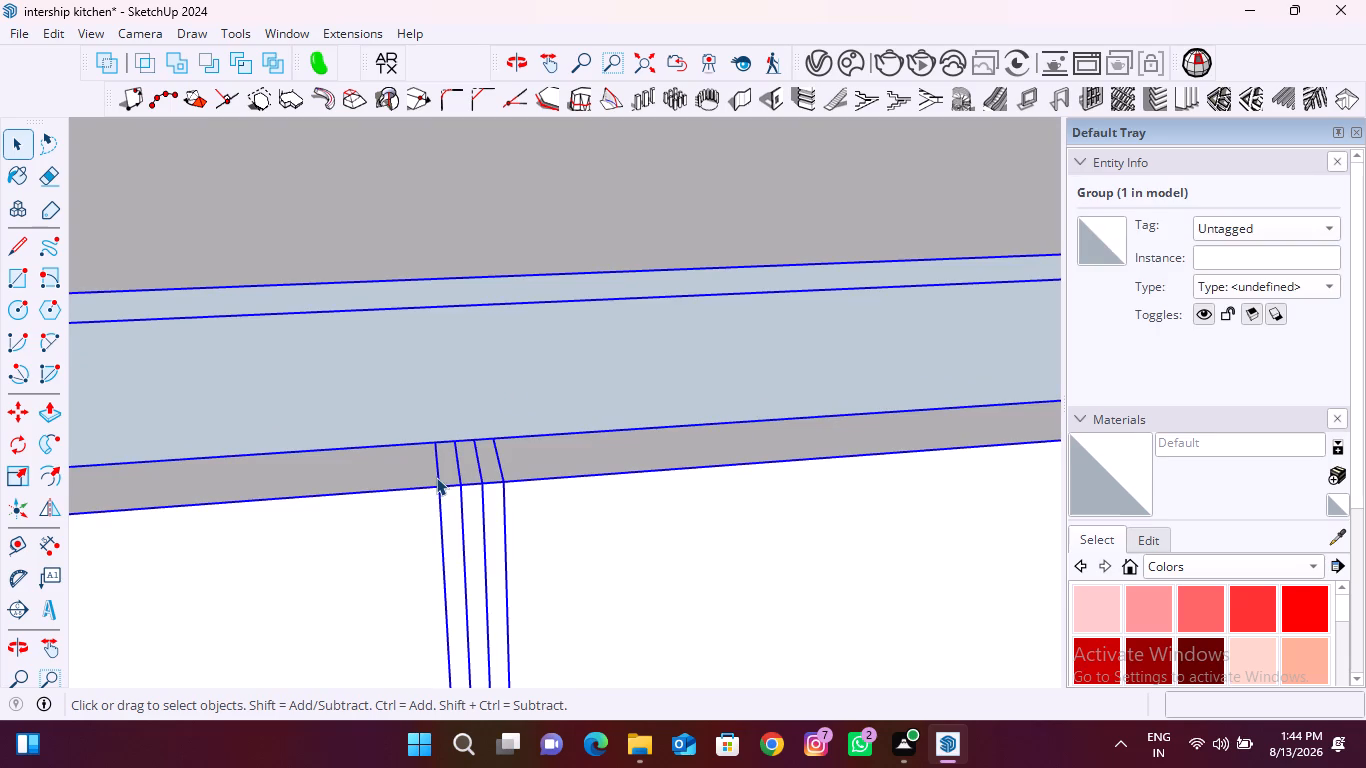
{"action": "double_click", "coordinate": [436, 477]}
{"action": "double_click", "coordinate": [438, 407]}
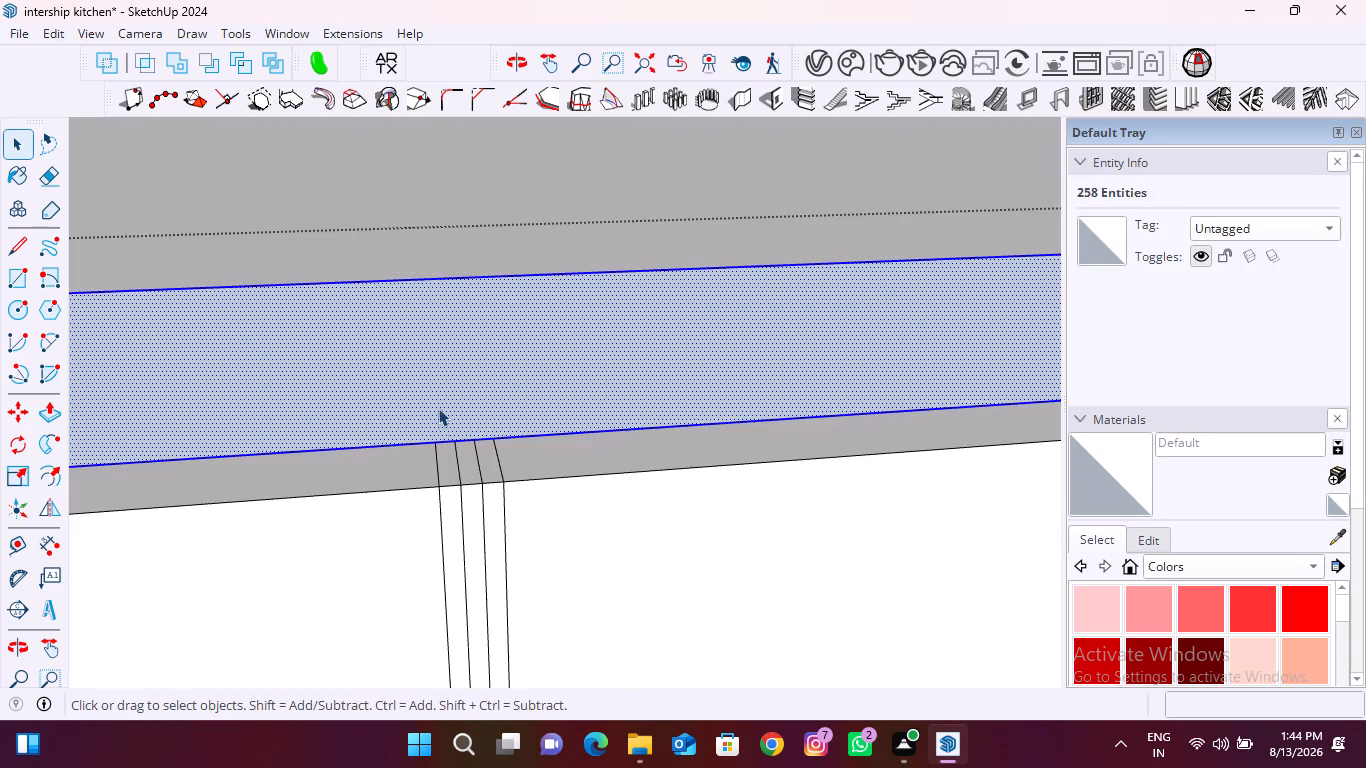
{"action": "left_click", "coordinate": [439, 471]}
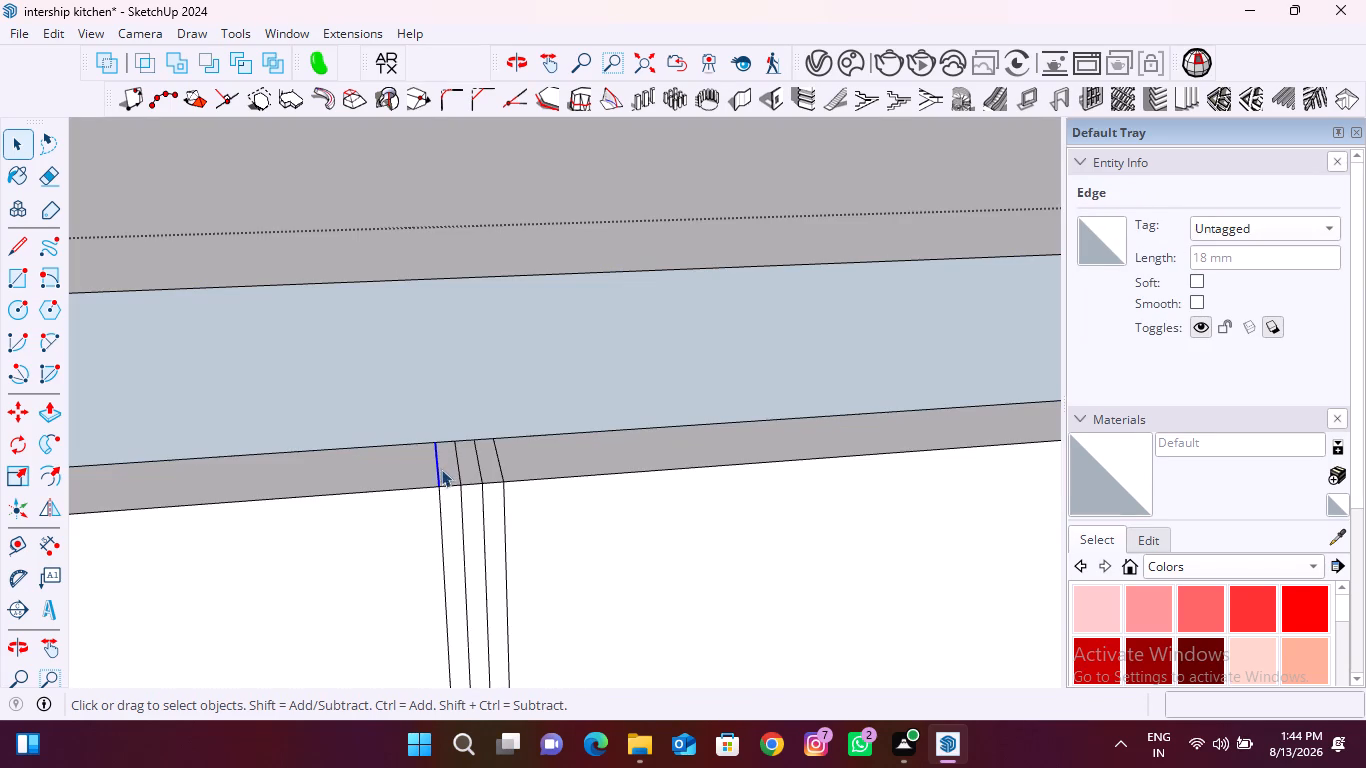
{"action": "key", "text": "Delete"}
{"action": "left_click", "coordinate": [440, 510]}
{"action": "key", "text": "Delete"}
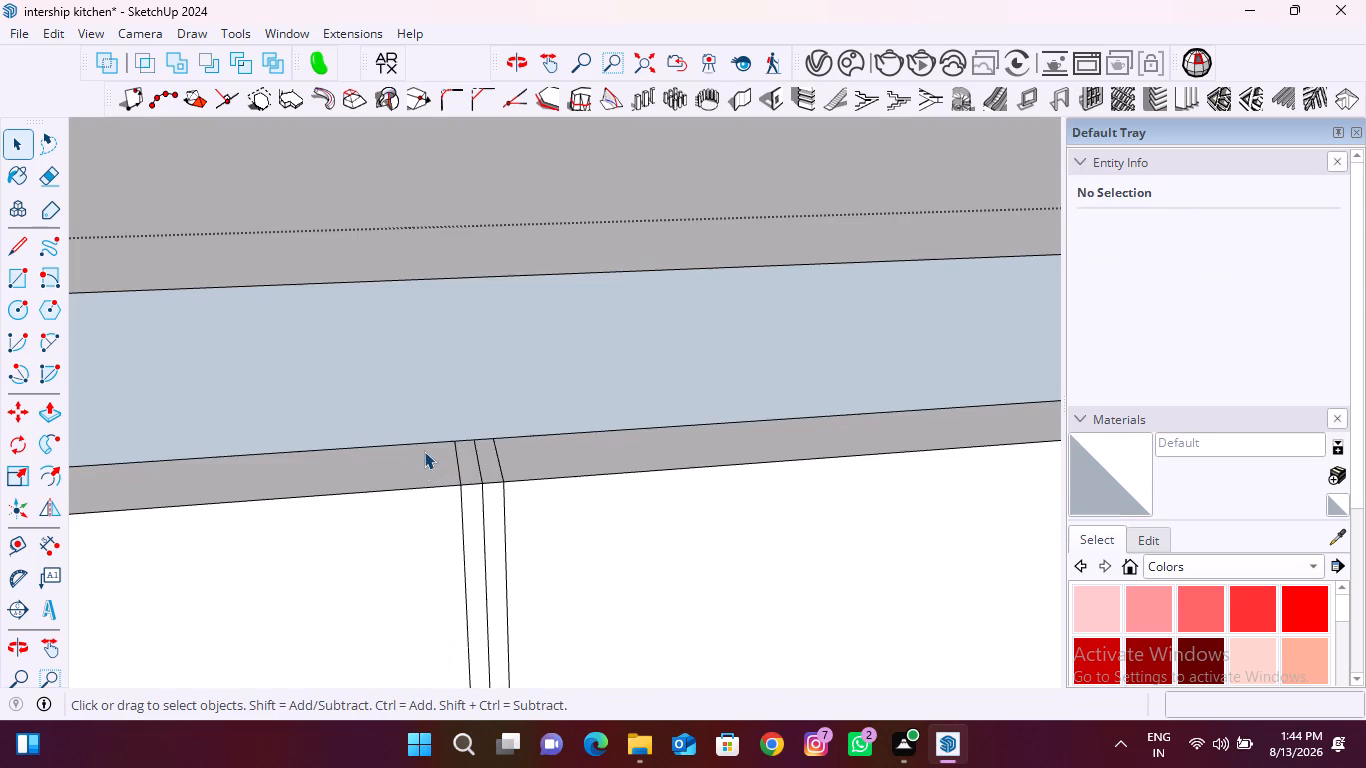
Delete the leftover short edge of that extra line at the lower end of the same joint, above the plinth.
{"action": "scroll", "coordinate": [424, 448], "scroll_direction": "down", "scroll_amount": 20}
{"action": "scroll", "coordinate": [424, 448], "scroll_direction": "down", "scroll_amount": 12}
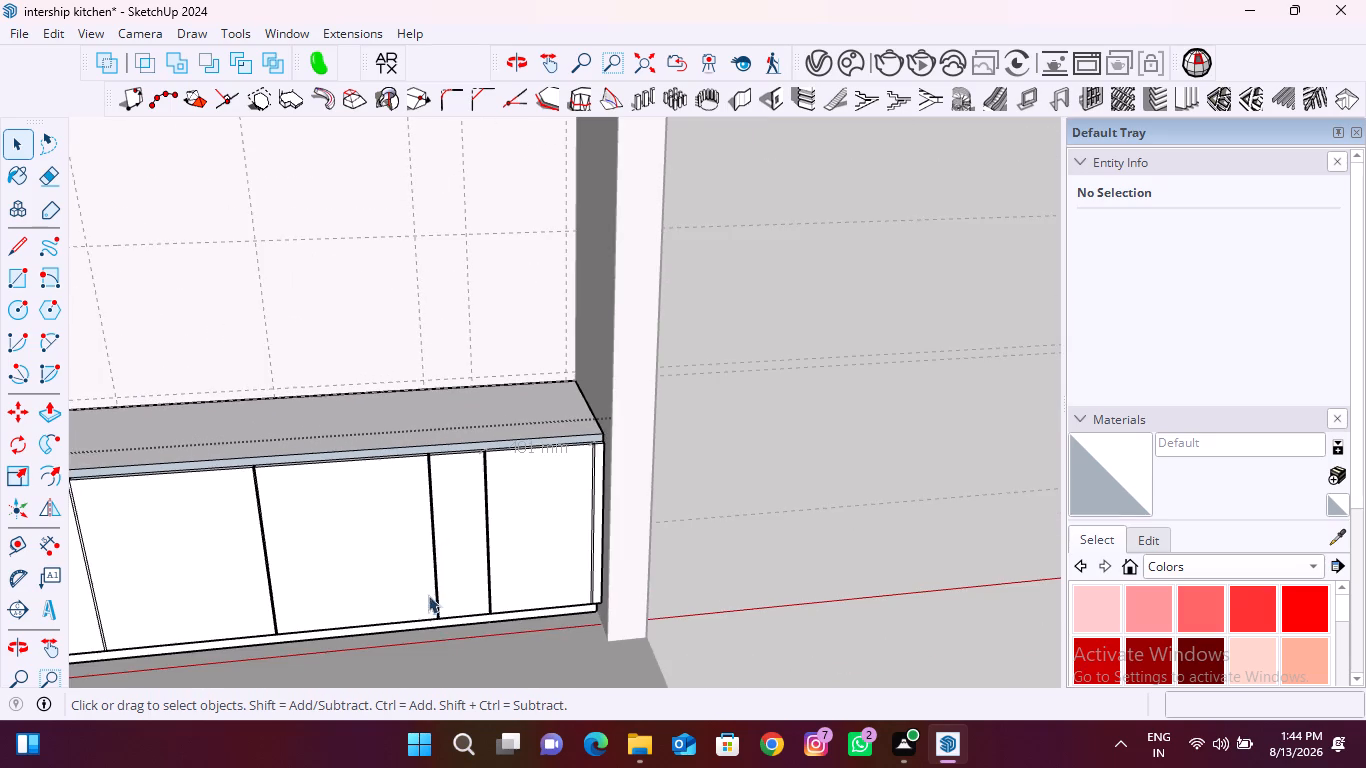
{"action": "scroll", "coordinate": [433, 616], "scroll_direction": "up", "scroll_amount": 1}
{"action": "middle_click_drag", "start_coordinate": [433, 616], "coordinate": [398, 433]}
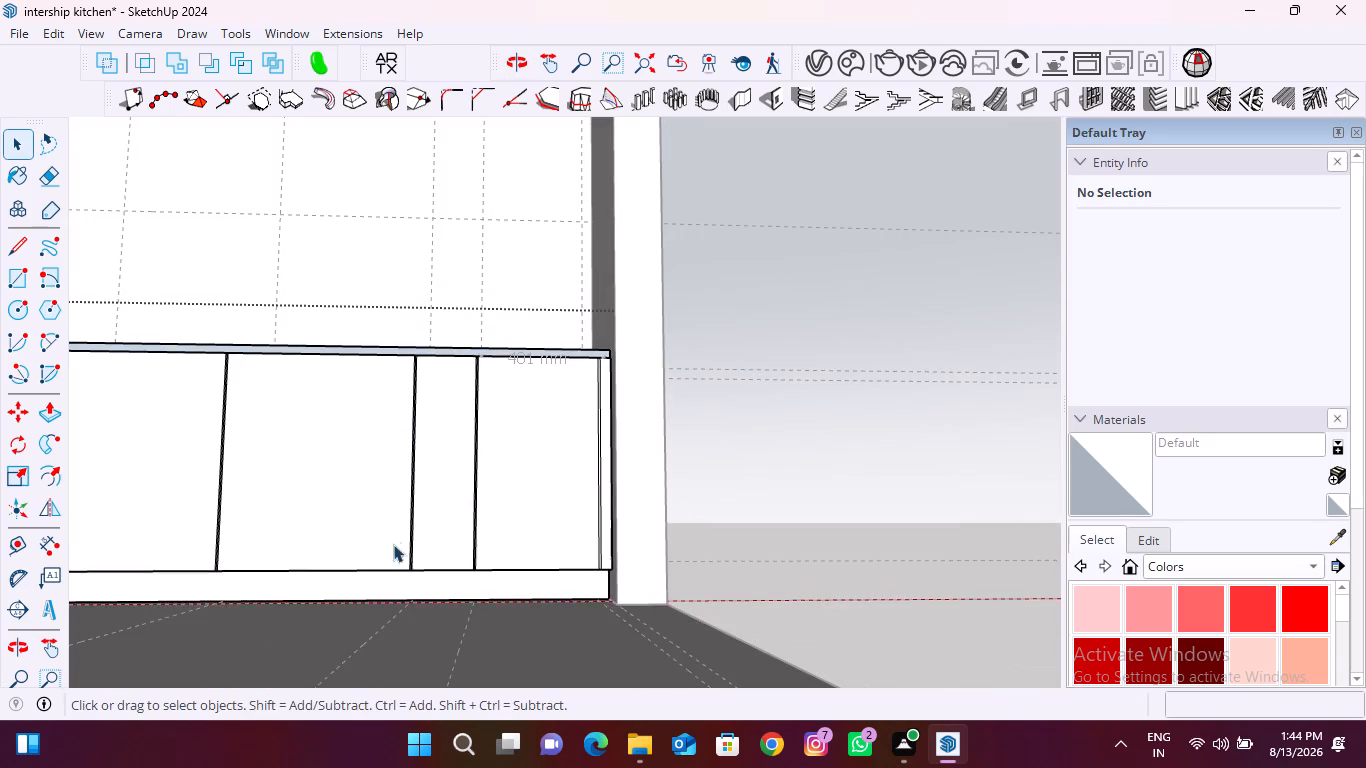
{"action": "scroll", "coordinate": [408, 559], "scroll_direction": "up", "scroll_amount": 20}
{"action": "scroll", "coordinate": [408, 559], "scroll_direction": "up", "scroll_amount": 7}
{"action": "middle_click_drag", "start_coordinate": [442, 571], "coordinate": [427, 513]}
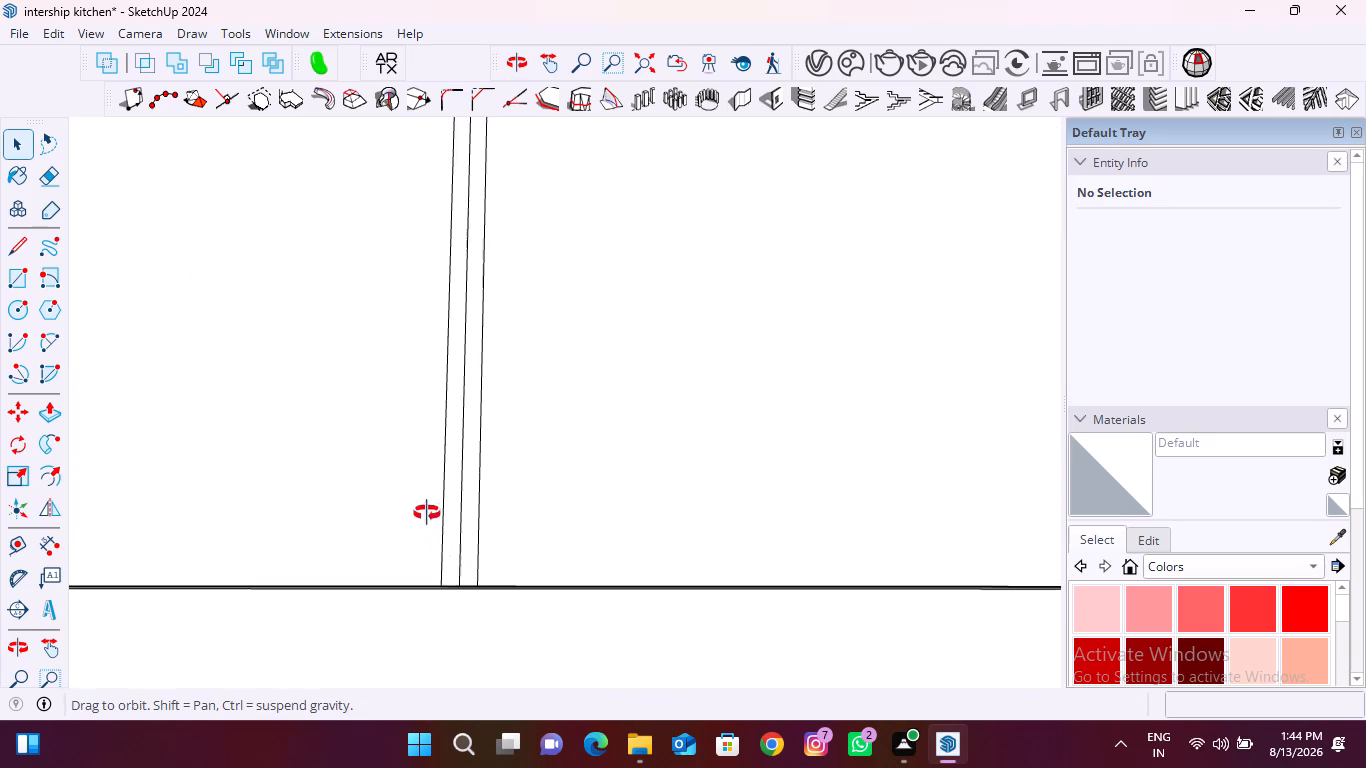
{"action": "middle_click_drag", "start_coordinate": [427, 513], "coordinate": [418, 413]}
{"action": "scroll", "coordinate": [437, 587], "scroll_direction": "up", "scroll_amount": 9}
{"action": "left_click", "coordinate": [419, 611]}
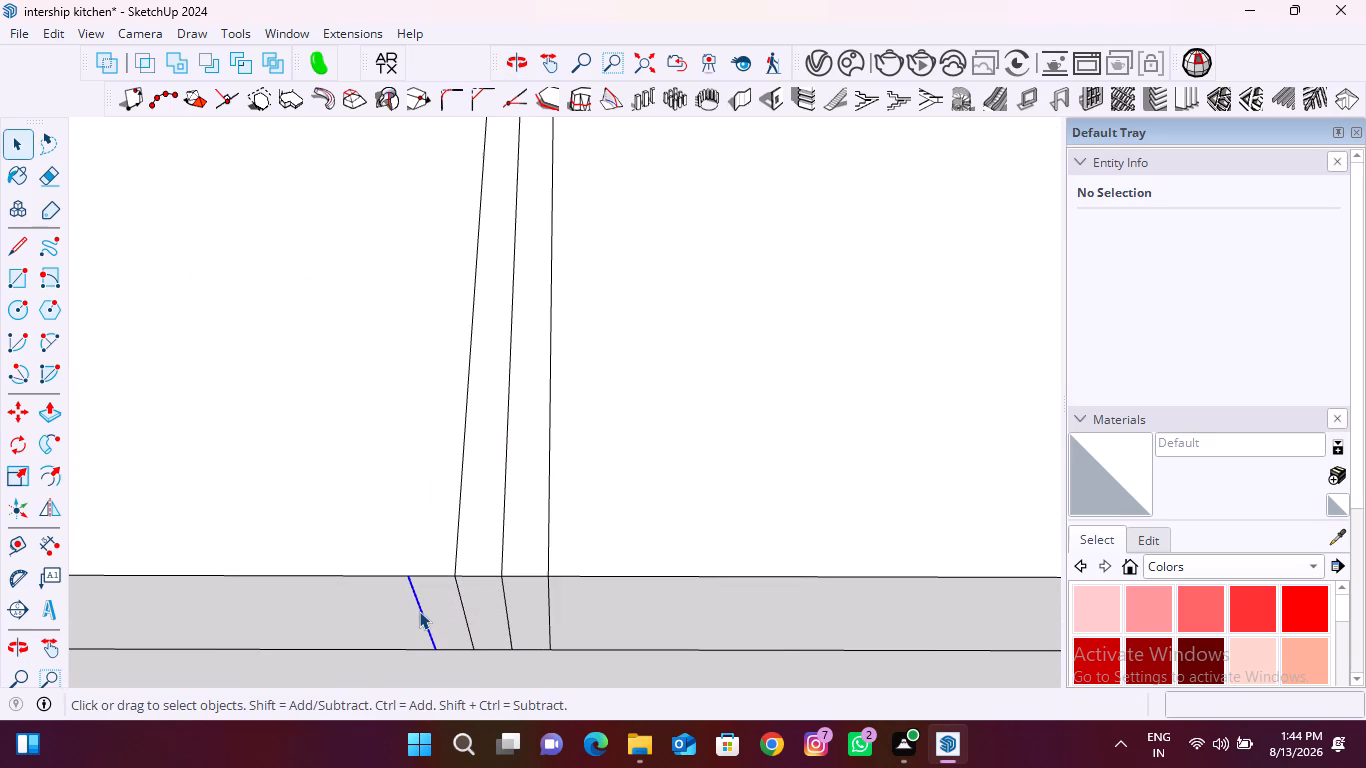
{"action": "key", "text": "Delete"}
Hide the front face strip of the joint between the widest base-cabinet front and the adjacent front.
{"action": "scroll", "coordinate": [534, 466], "scroll_direction": "down", "scroll_amount": 20}
{"action": "scroll", "coordinate": [534, 466], "scroll_direction": "down", "scroll_amount": 2}
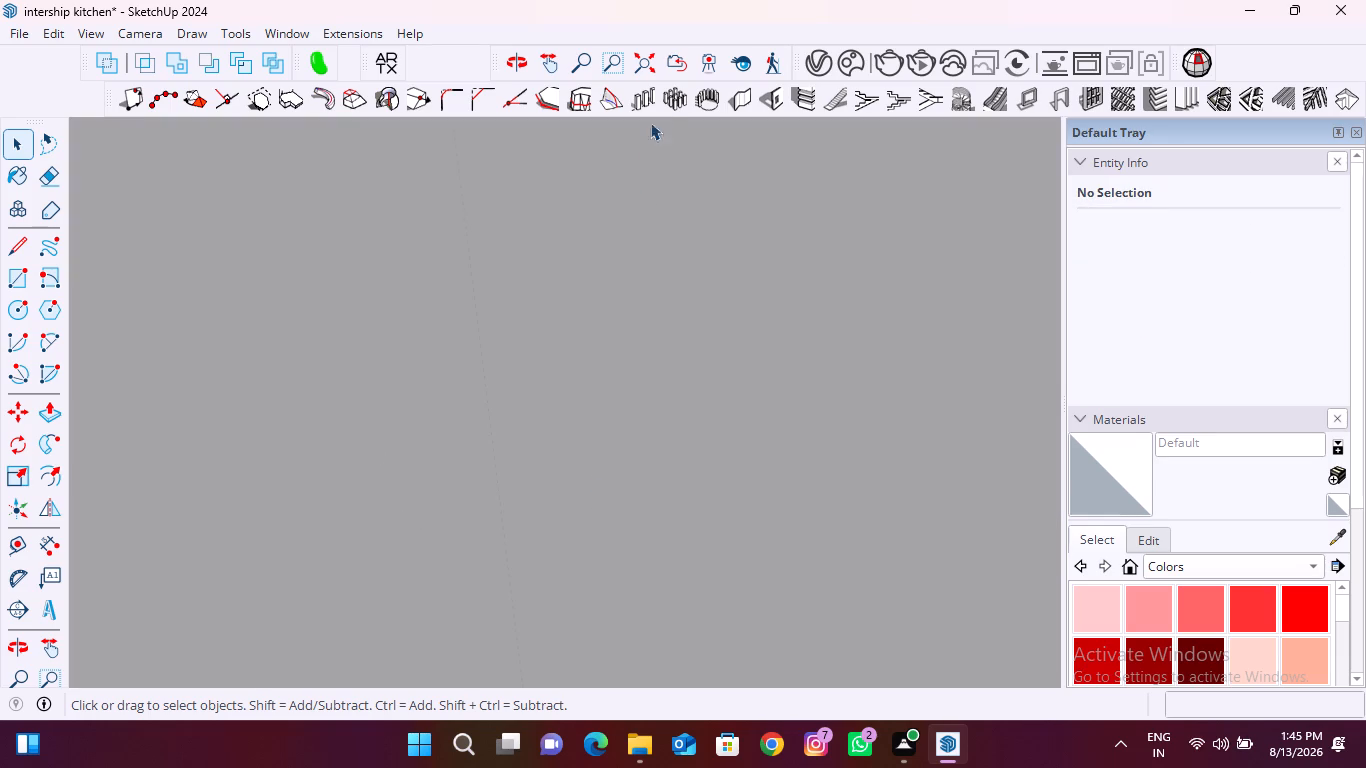
{"action": "left_click", "coordinate": [659, 63]}
{"action": "middle_click_drag", "start_coordinate": [544, 251], "coordinate": [579, 584]}
{"action": "scroll", "coordinate": [343, 331], "scroll_direction": "up", "scroll_amount": 3}
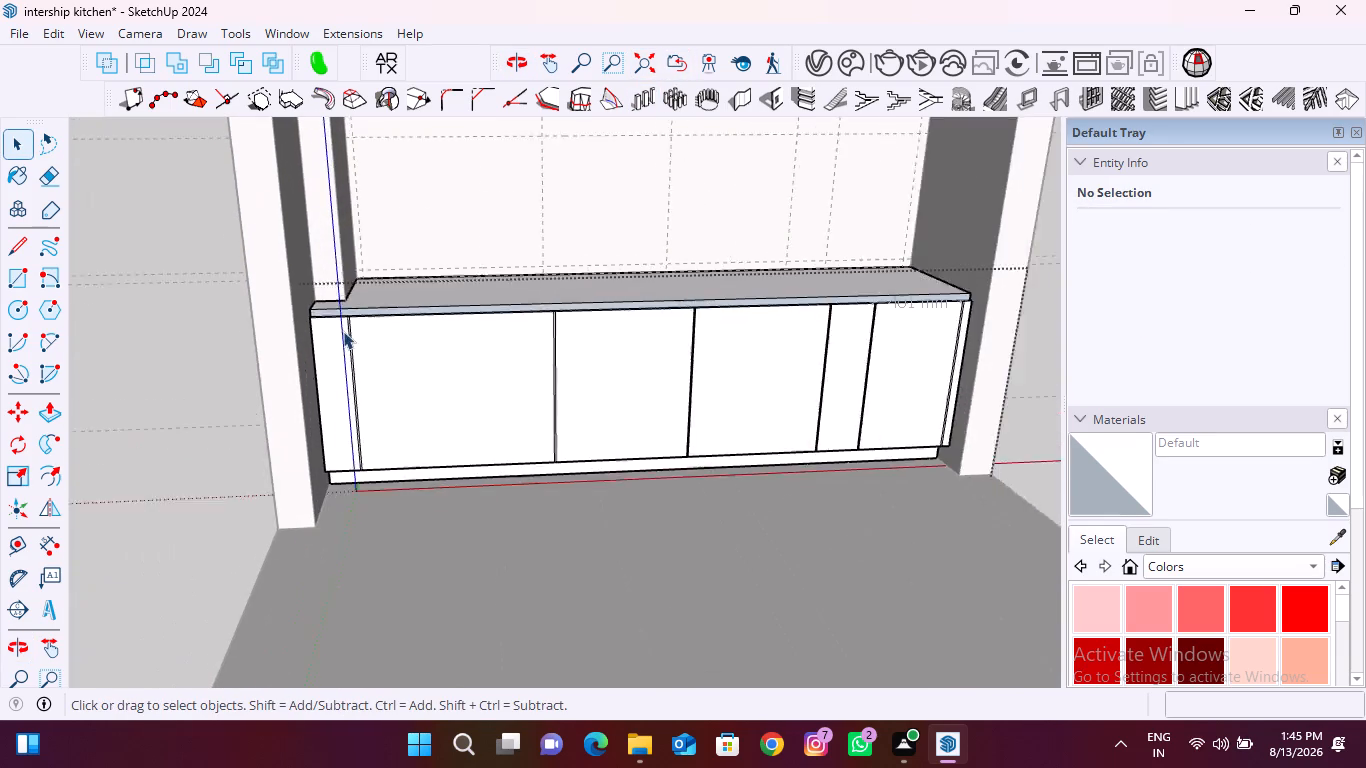
{"action": "scroll", "coordinate": [343, 331], "scroll_direction": "up", "scroll_amount": 12}
{"action": "scroll", "coordinate": [329, 408], "scroll_direction": "down", "scroll_amount": 7}
{"action": "scroll", "coordinate": [652, 336], "scroll_direction": "up", "scroll_amount": 6}
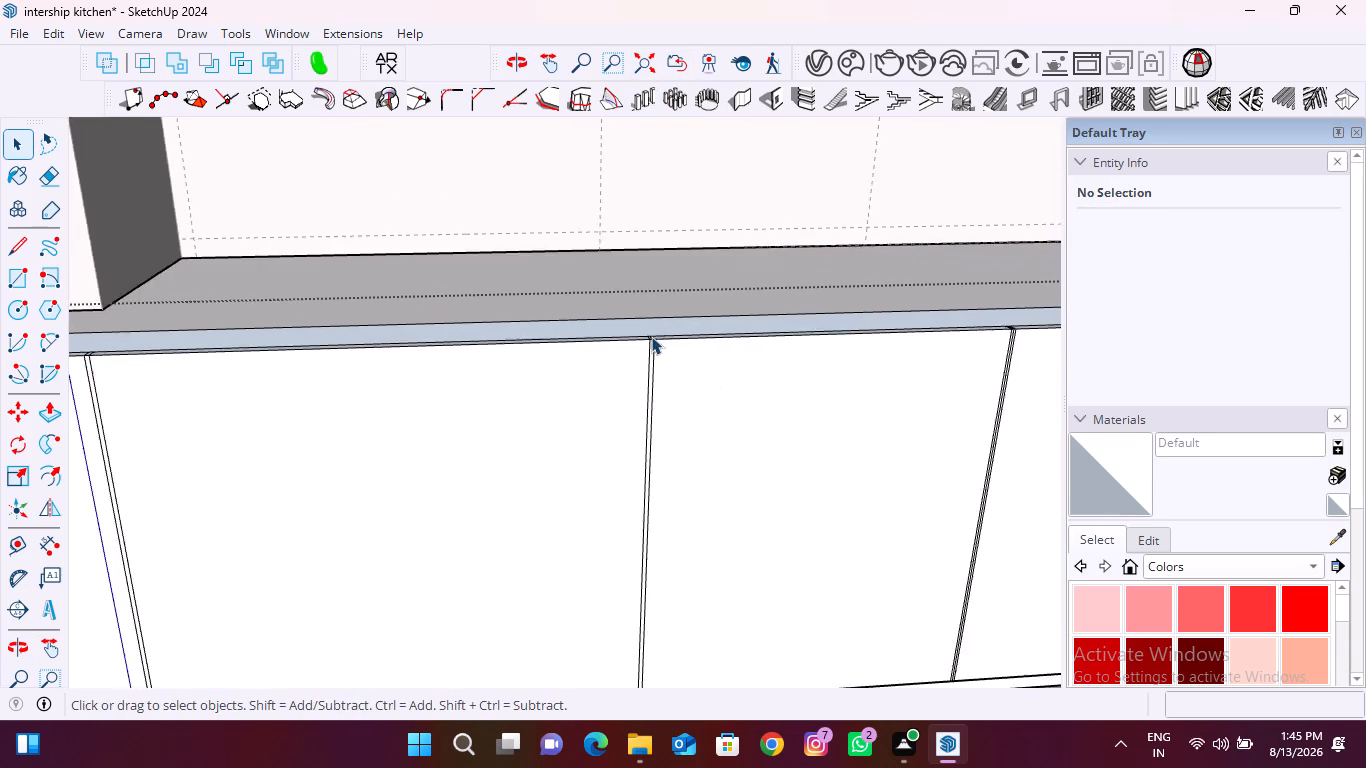
{"action": "scroll", "coordinate": [651, 336], "scroll_direction": "up", "scroll_amount": 20}
{"action": "scroll", "coordinate": [651, 336], "scroll_direction": "up", "scroll_amount": 14}
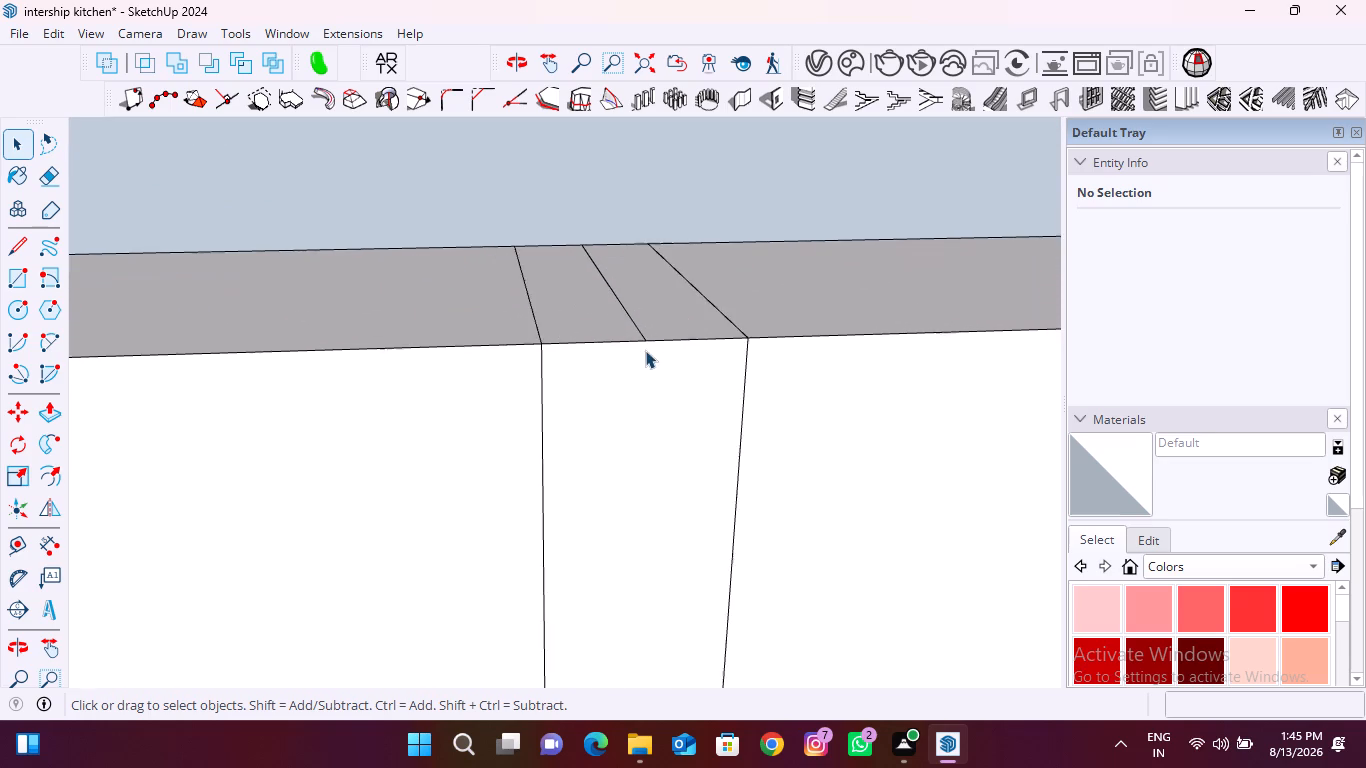
{"action": "scroll", "coordinate": [645, 350], "scroll_direction": "up", "scroll_amount": 20}
{"action": "middle_click_drag", "start_coordinate": [626, 396], "coordinate": [588, 318]}
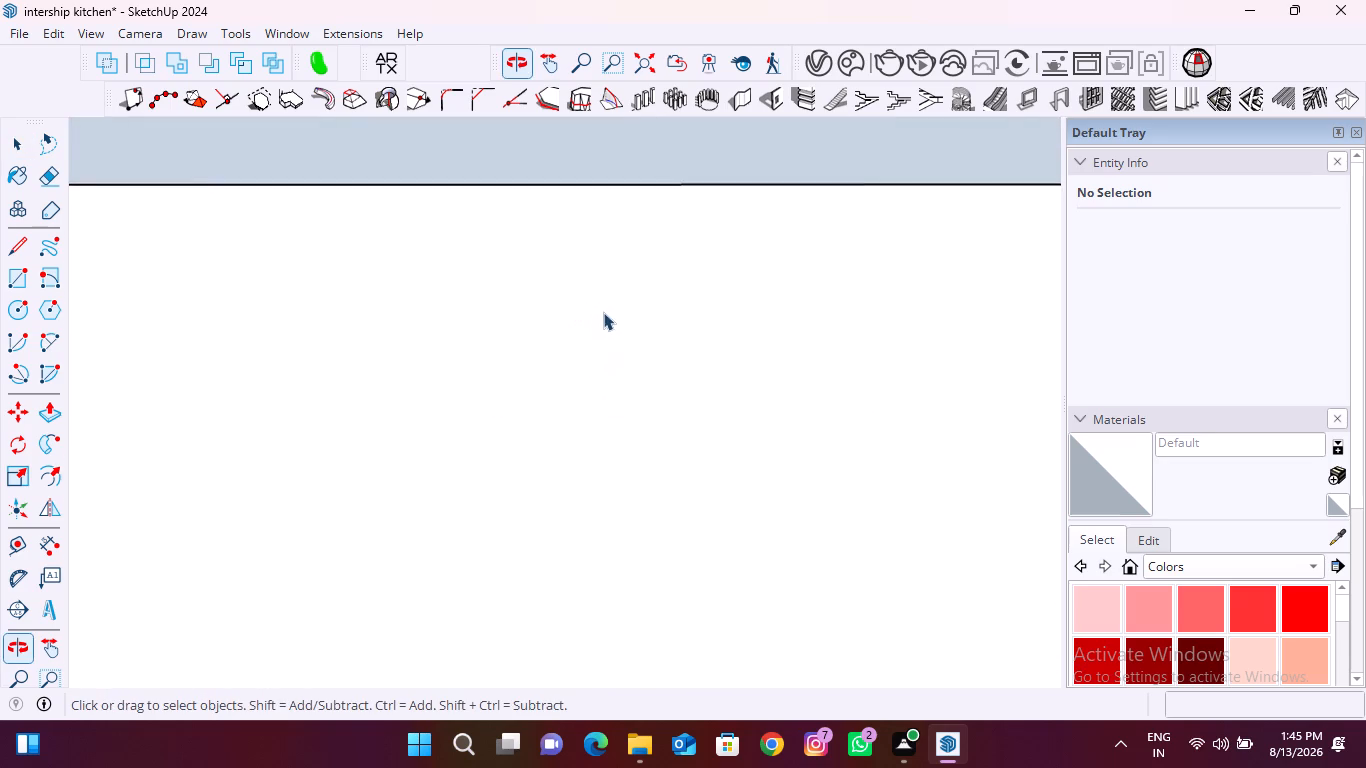
{"action": "scroll", "coordinate": [611, 304], "scroll_direction": "up", "scroll_amount": 17}
{"action": "middle_click_drag", "start_coordinate": [633, 373], "coordinate": [160, 447]}
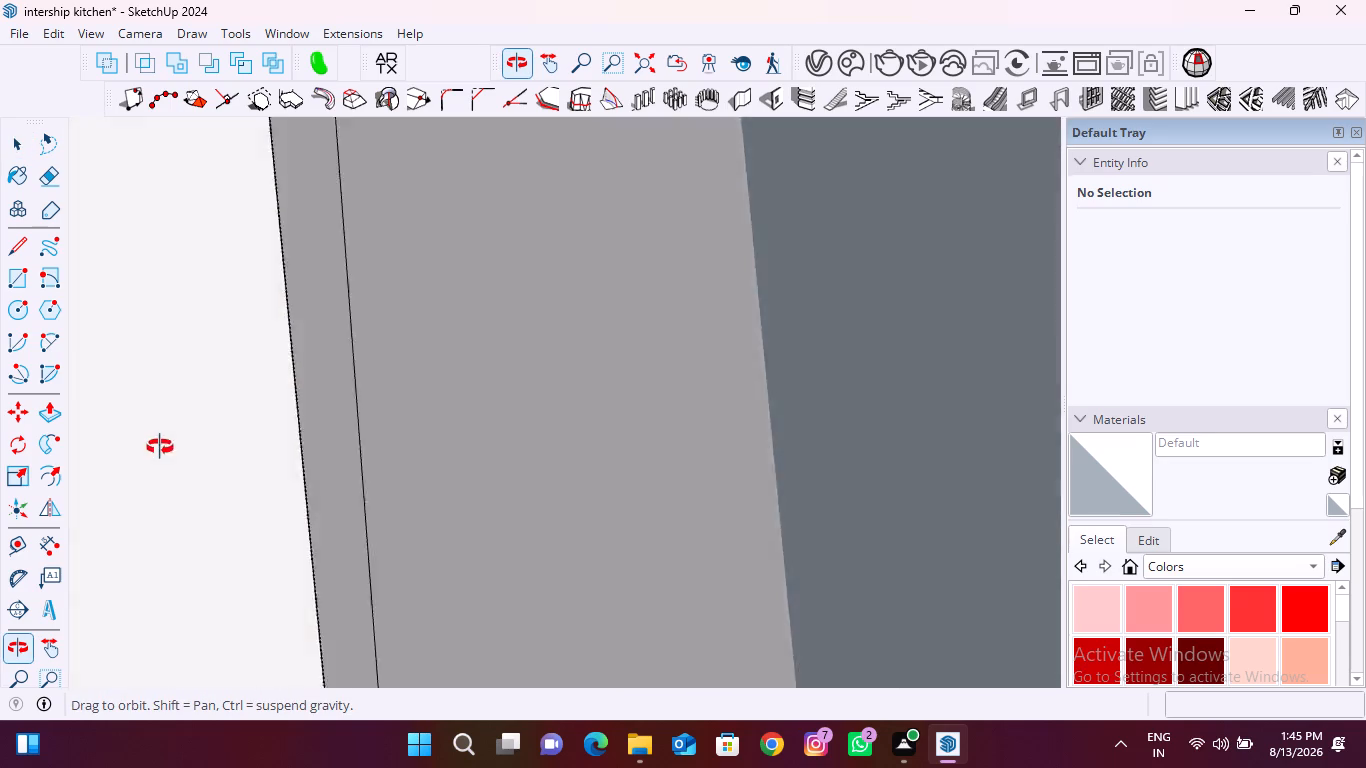
{"action": "middle_click_drag", "start_coordinate": [160, 447], "coordinate": [93, 471]}
{"action": "middle_click_drag", "start_coordinate": [668, 403], "coordinate": [550, 409]}
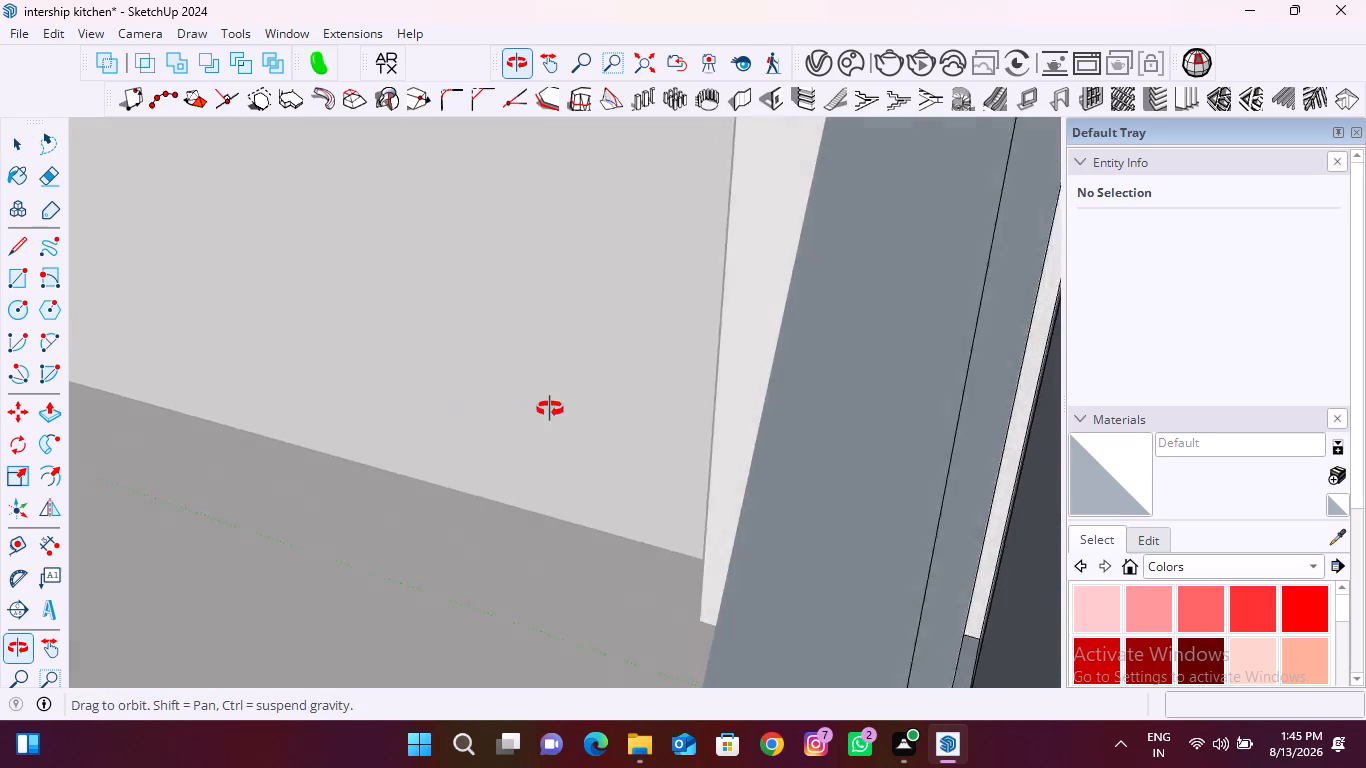
{"action": "middle_click_drag", "start_coordinate": [550, 409], "coordinate": [548, 405]}
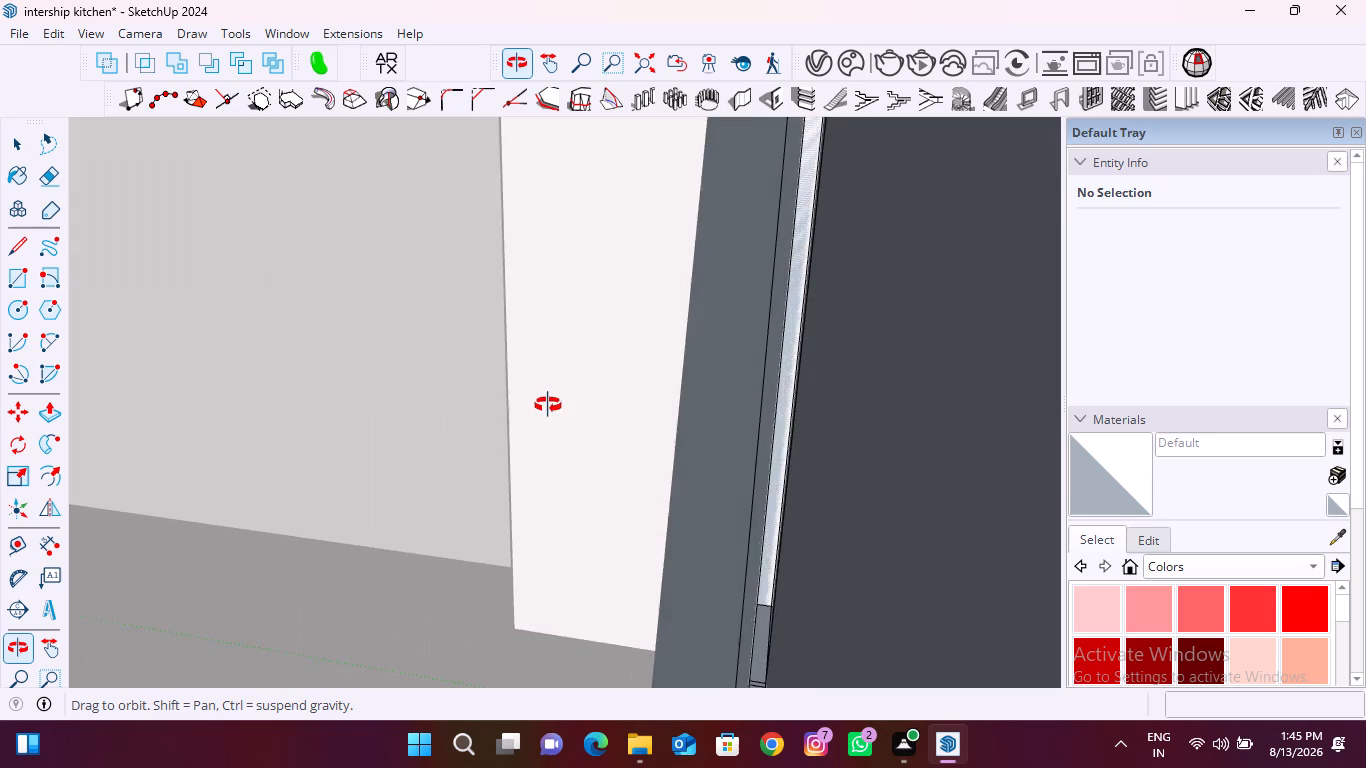
{"action": "middle_click_drag", "start_coordinate": [548, 405], "coordinate": [916, 398]}
{"action": "scroll", "coordinate": [401, 375], "scroll_direction": "down", "scroll_amount": 18}
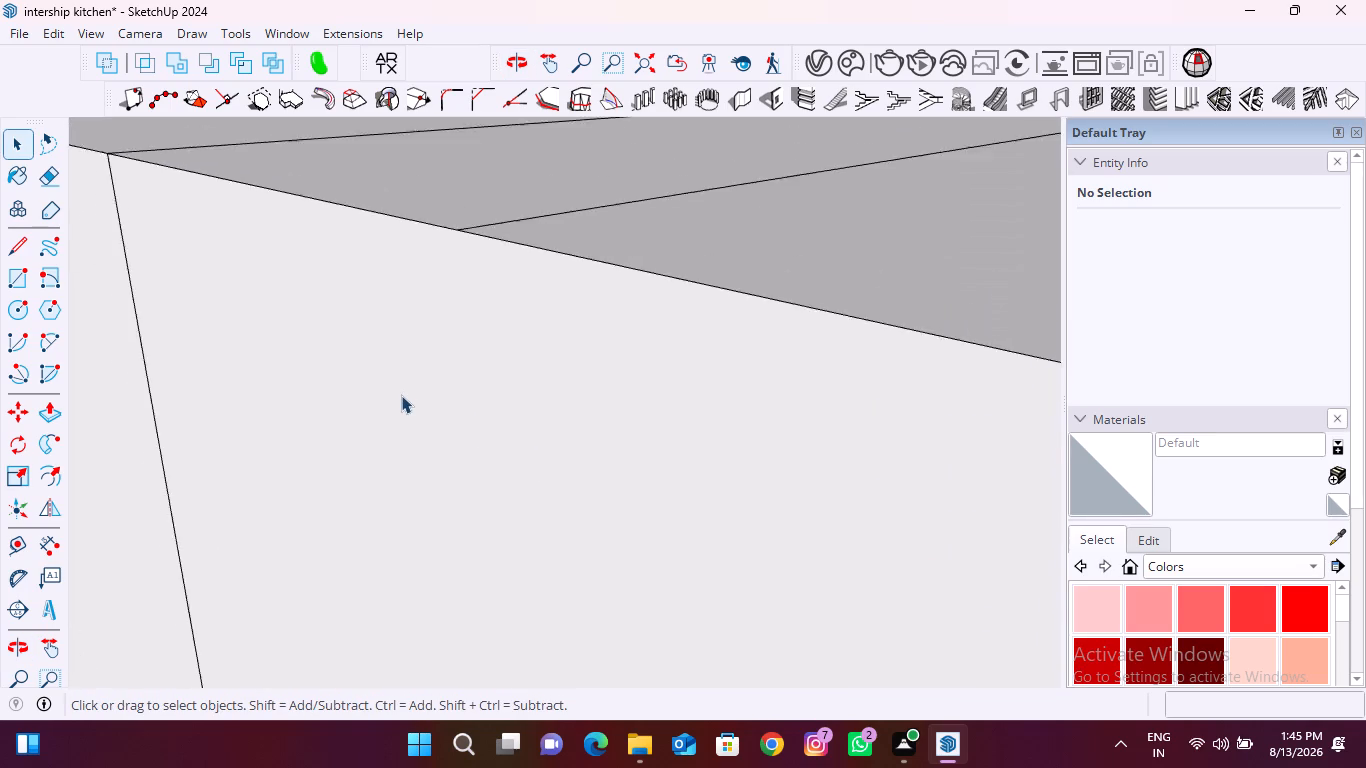
{"action": "scroll", "coordinate": [401, 395], "scroll_direction": "down", "scroll_amount": 20}
{"action": "scroll", "coordinate": [401, 395], "scroll_direction": "down", "scroll_amount": 20}
{"action": "middle_click_drag", "start_coordinate": [398, 419], "coordinate": [401, 419]}
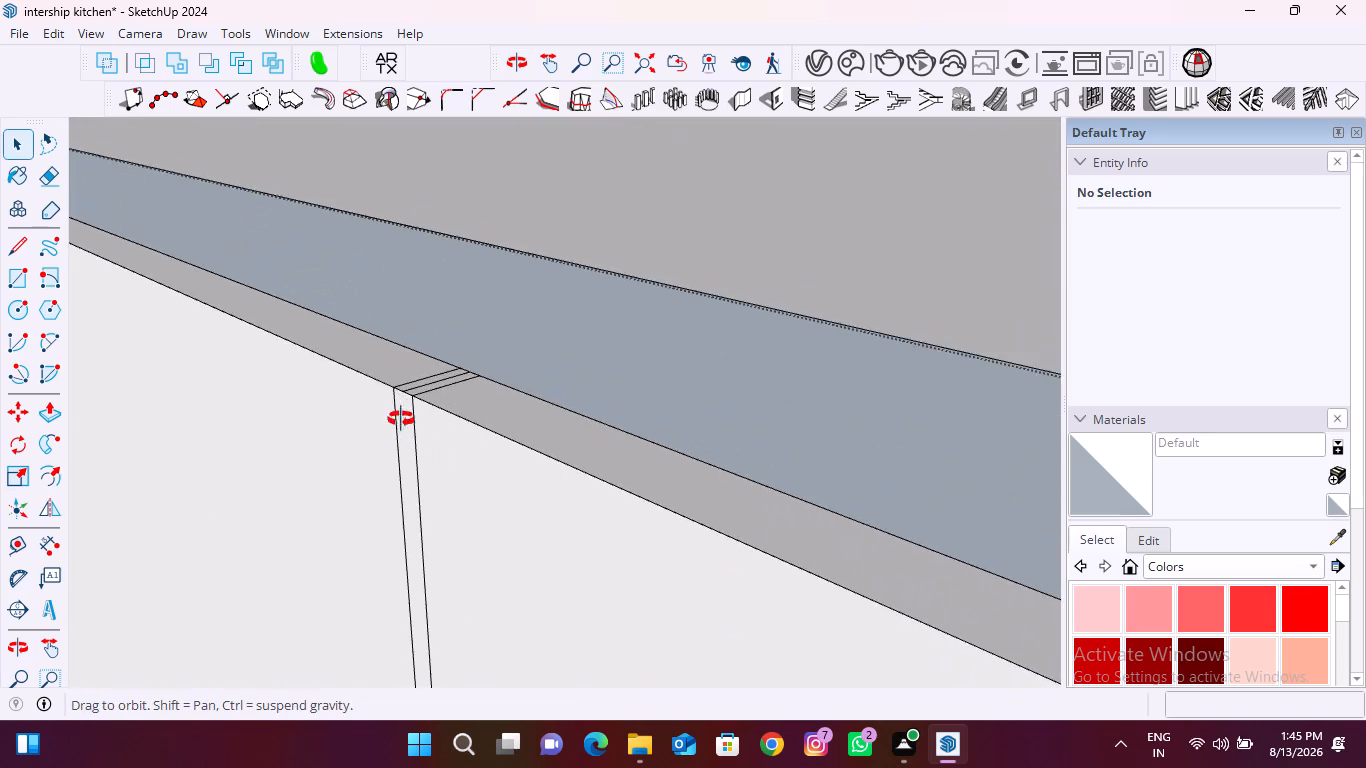
{"action": "middle_click_drag", "start_coordinate": [401, 419], "coordinate": [582, 431]}
{"action": "scroll", "coordinate": [396, 456], "scroll_direction": "up", "scroll_amount": 17}
{"action": "left_click", "coordinate": [453, 415]}
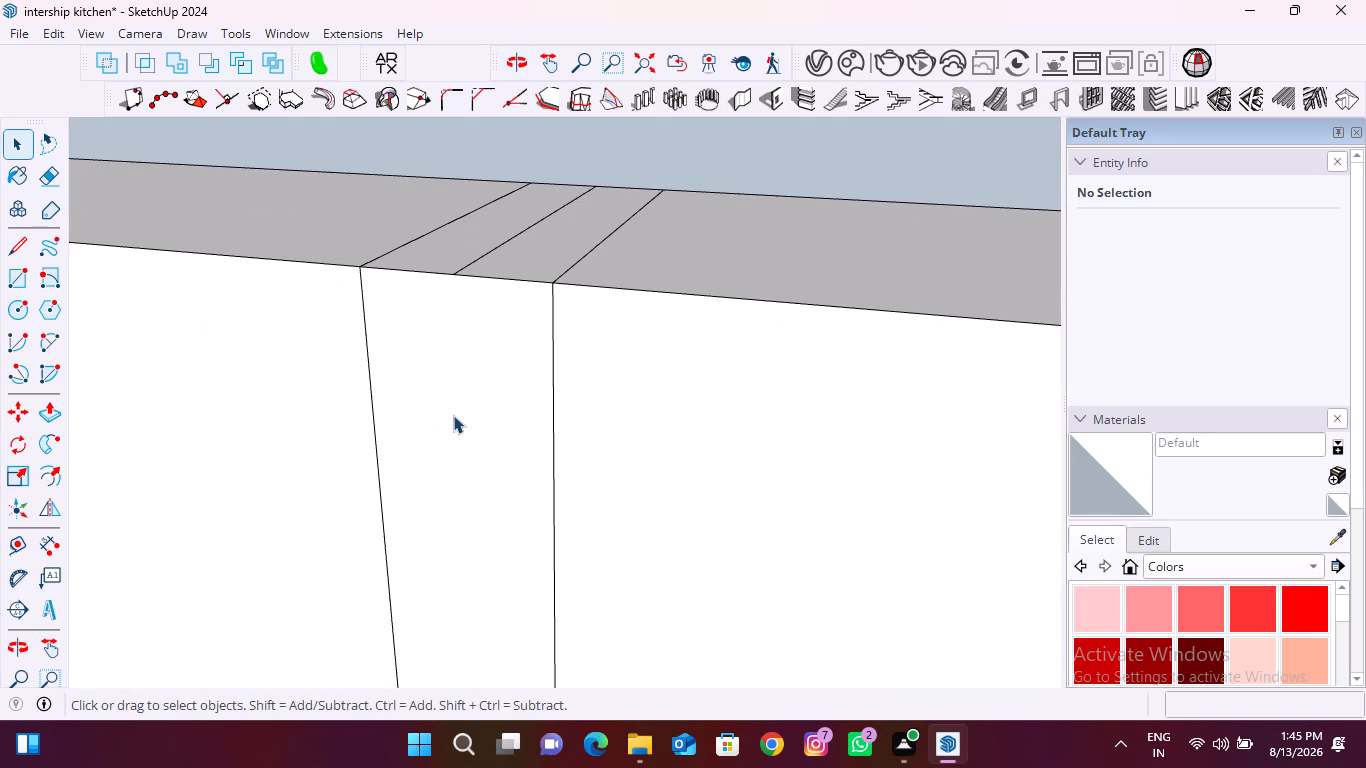
{"action": "right_click", "coordinate": [460, 410]}
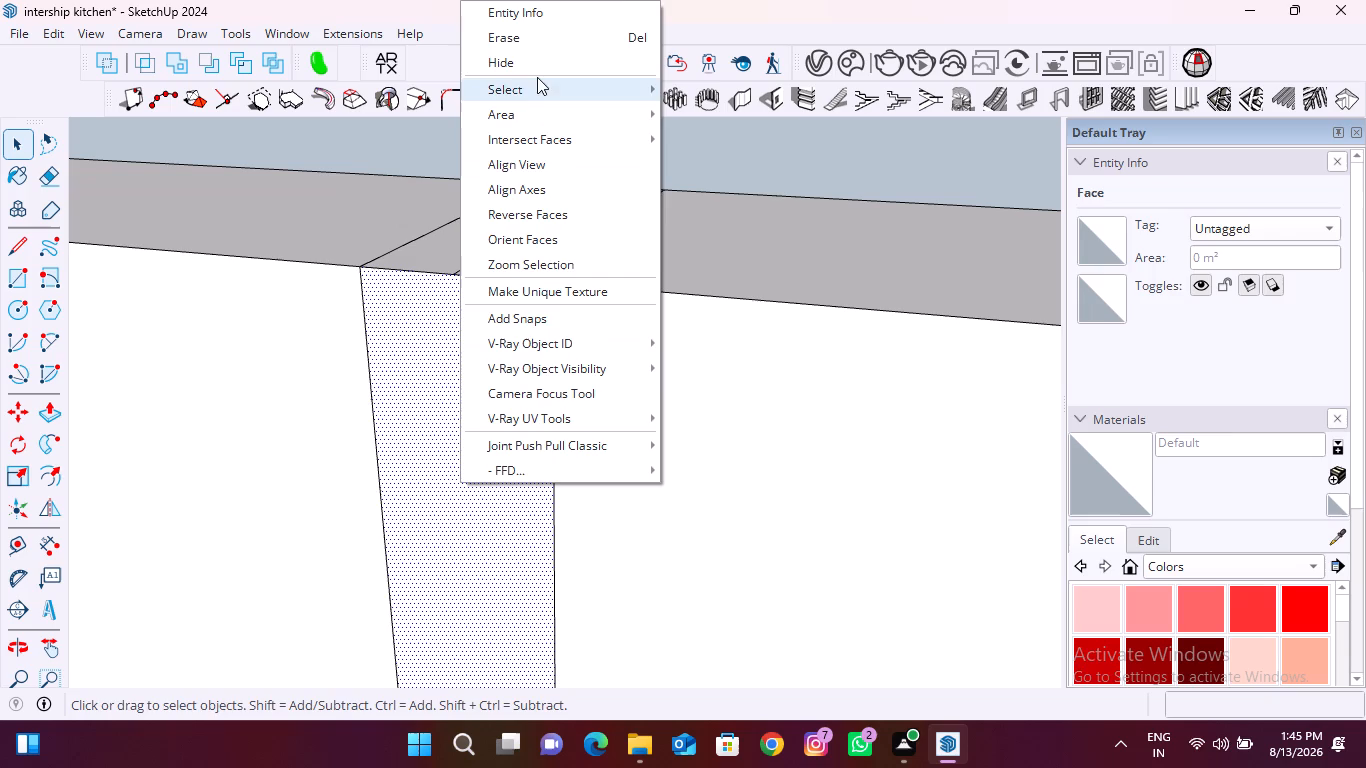
{"action": "left_click", "coordinate": [540, 66]}
{"action": "middle_click_drag", "start_coordinate": [532, 378], "coordinate": [660, 287]}
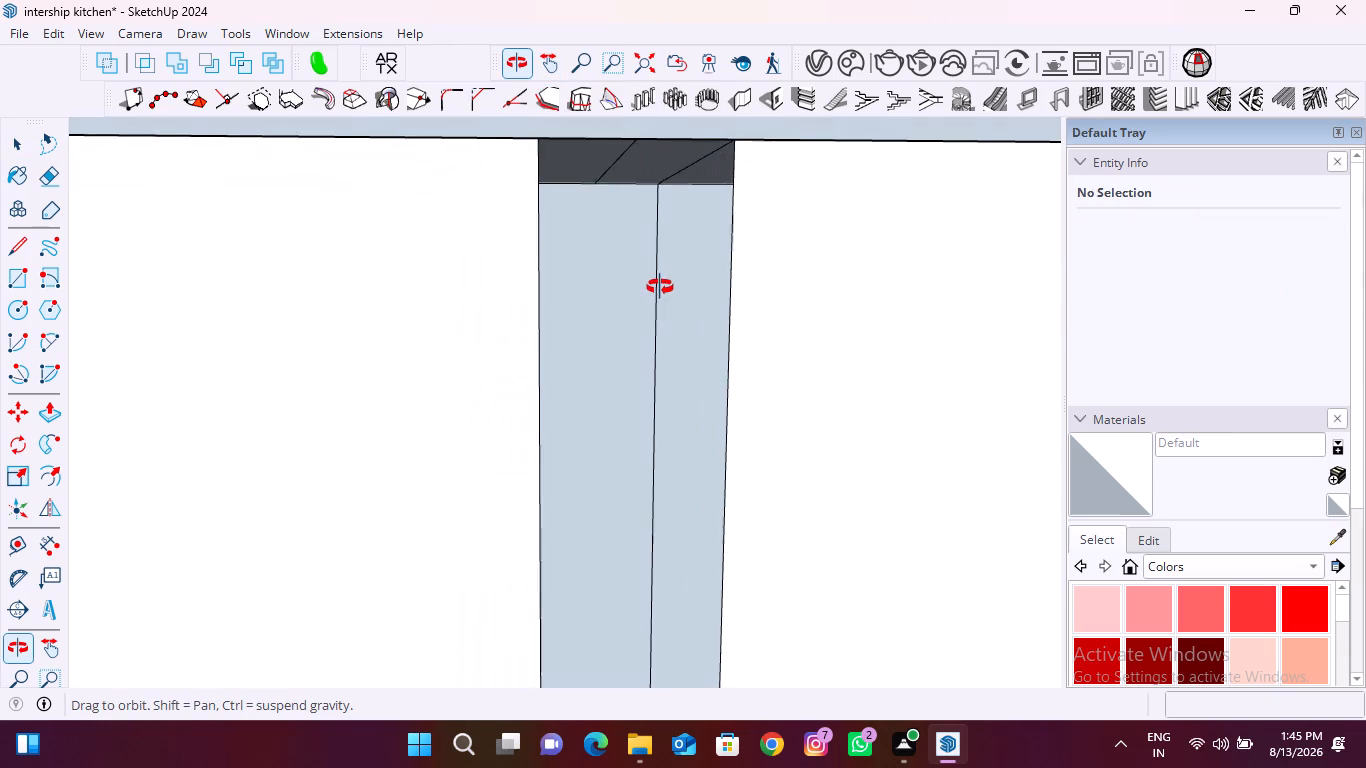
{"action": "middle_click_drag", "start_coordinate": [660, 287], "coordinate": [615, 323]}
Delete the vertical centre line of the next joint towards the narrow front and hide that joint's merged front face.
{"action": "scroll", "coordinate": [399, 357], "scroll_direction": "down", "scroll_amount": 5}
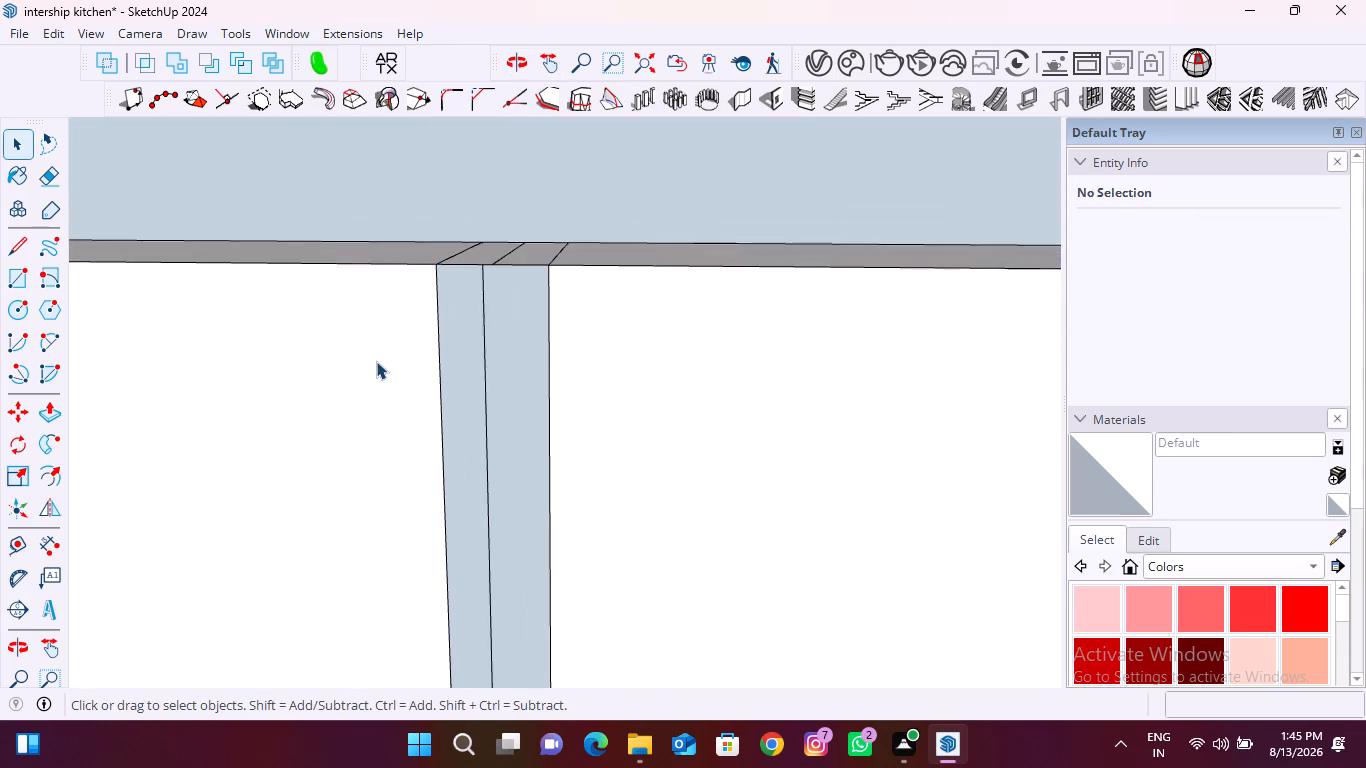
{"action": "scroll", "coordinate": [376, 361], "scroll_direction": "down", "scroll_amount": 20}
{"action": "scroll", "coordinate": [376, 361], "scroll_direction": "down", "scroll_amount": 16}
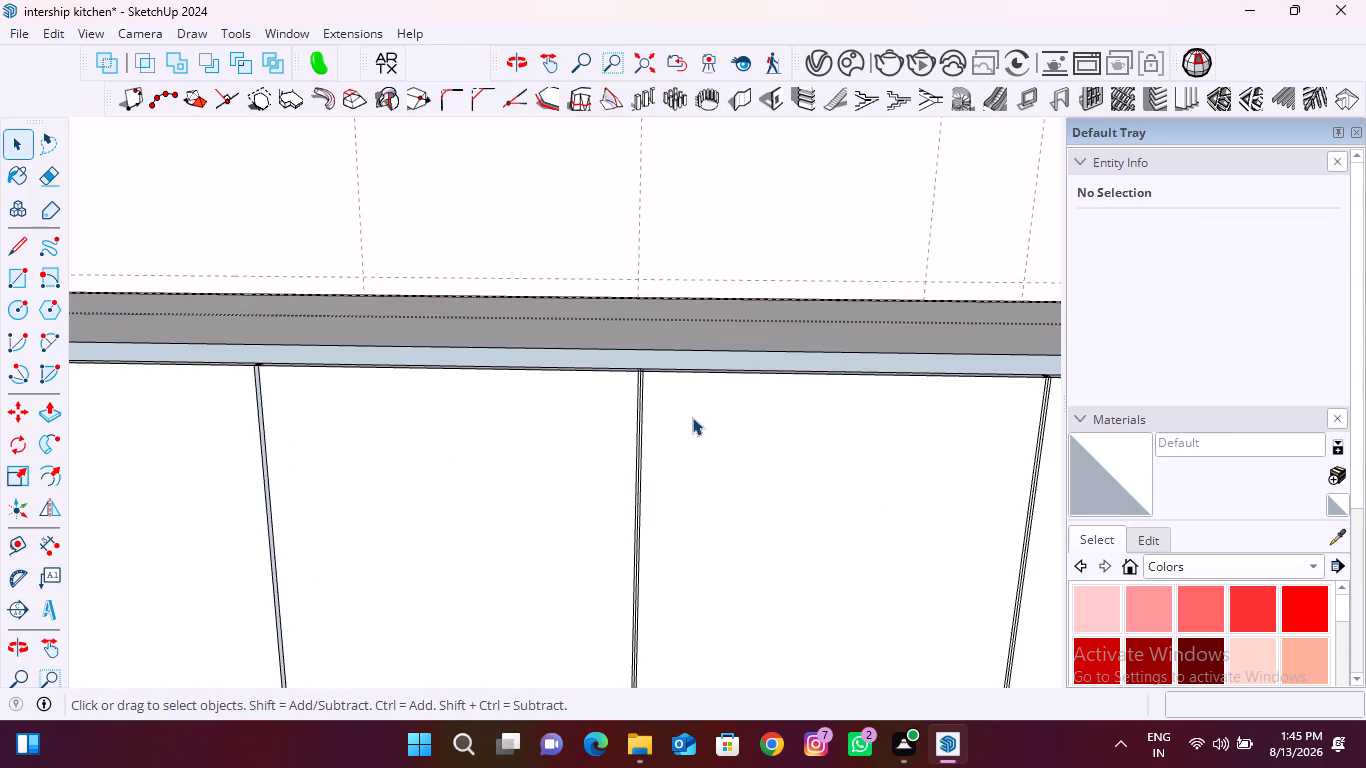
{"action": "scroll", "coordinate": [646, 386], "scroll_direction": "up", "scroll_amount": 20}
{"action": "scroll", "coordinate": [646, 386], "scroll_direction": "up", "scroll_amount": 12}
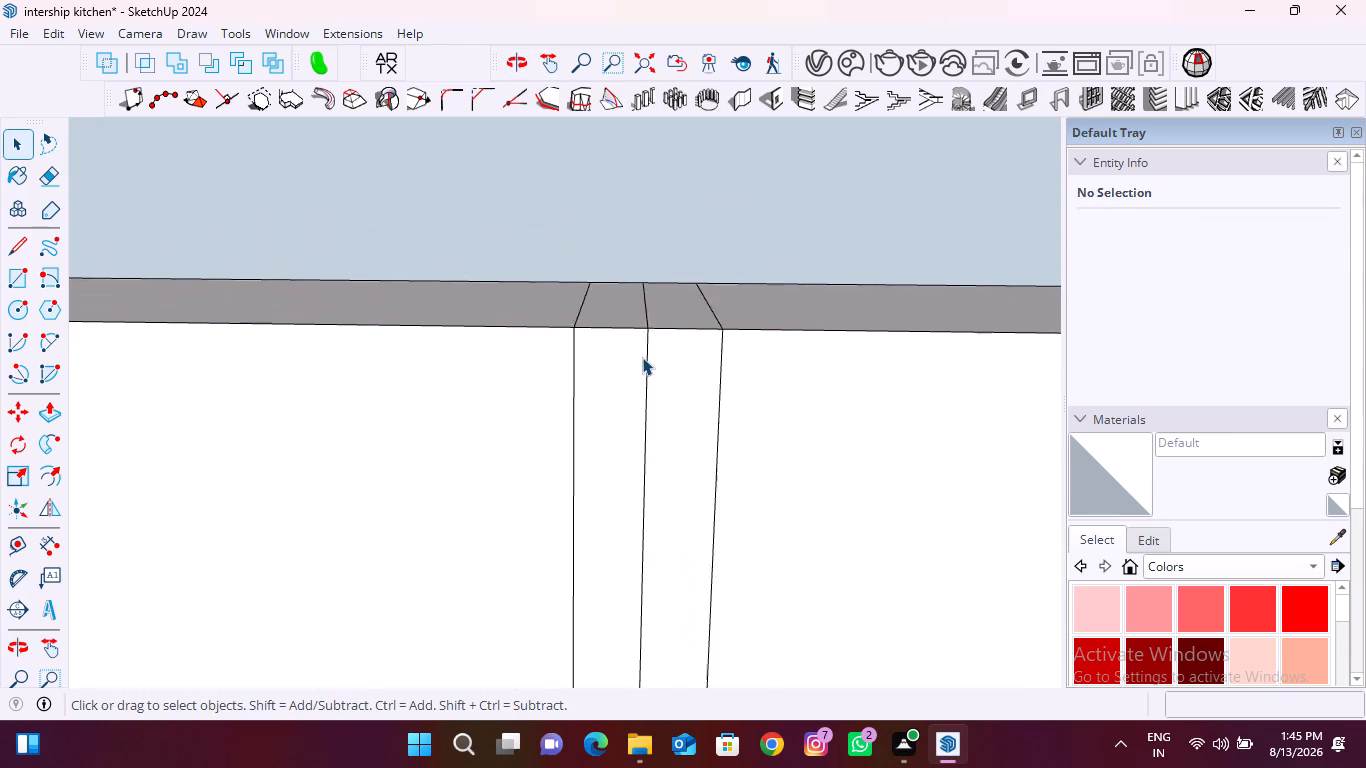
{"action": "scroll", "coordinate": [642, 357], "scroll_direction": "up", "scroll_amount": 7}
{"action": "left_click", "coordinate": [649, 420]}
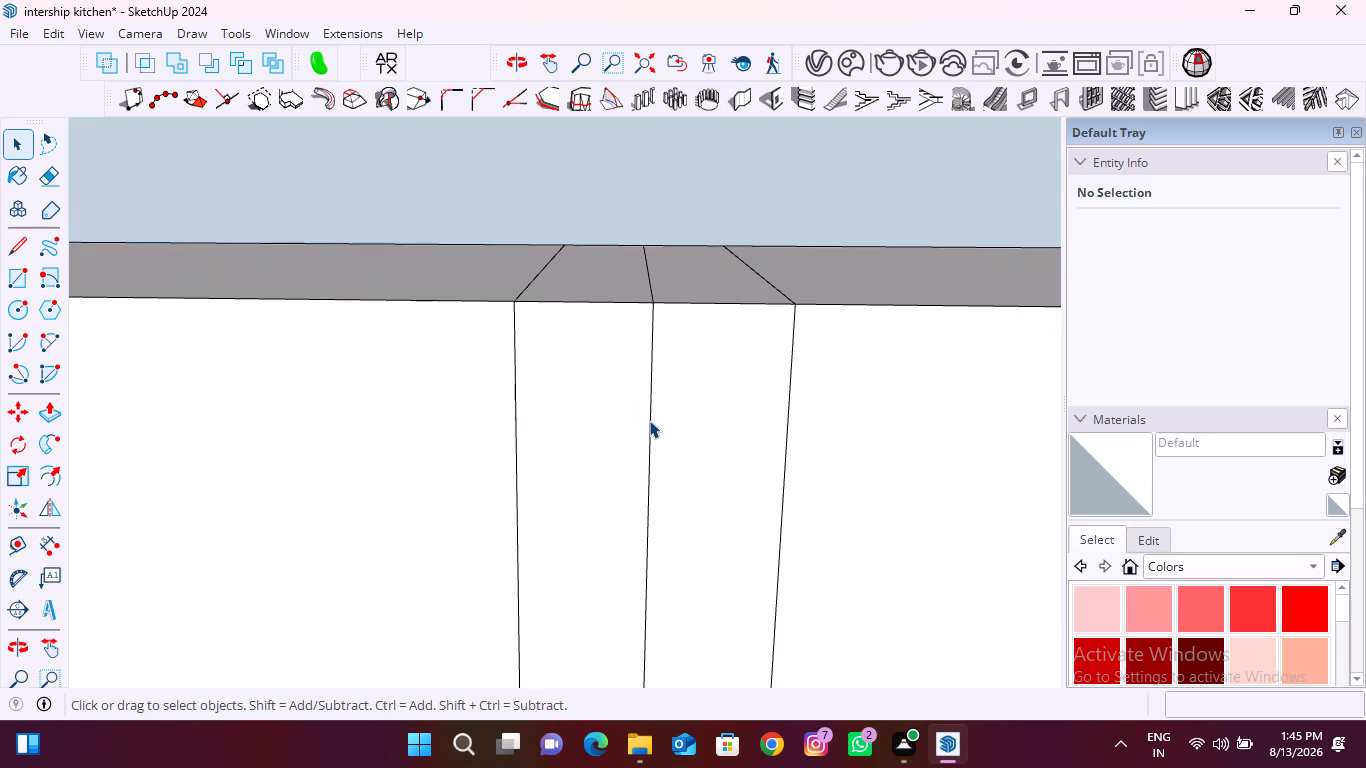
{"action": "key", "text": "Delete"}
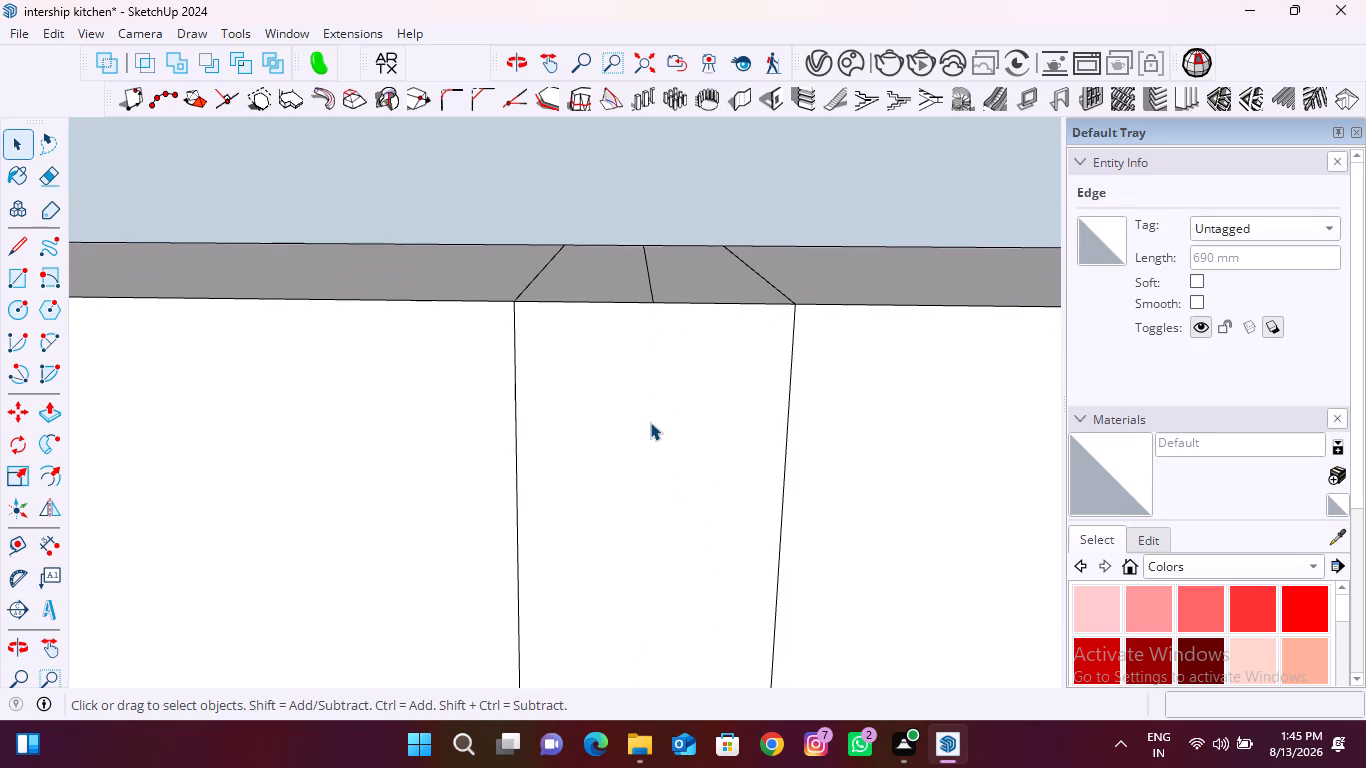
{"action": "left_click", "coordinate": [650, 422]}
{"action": "right_click", "coordinate": [653, 422]}
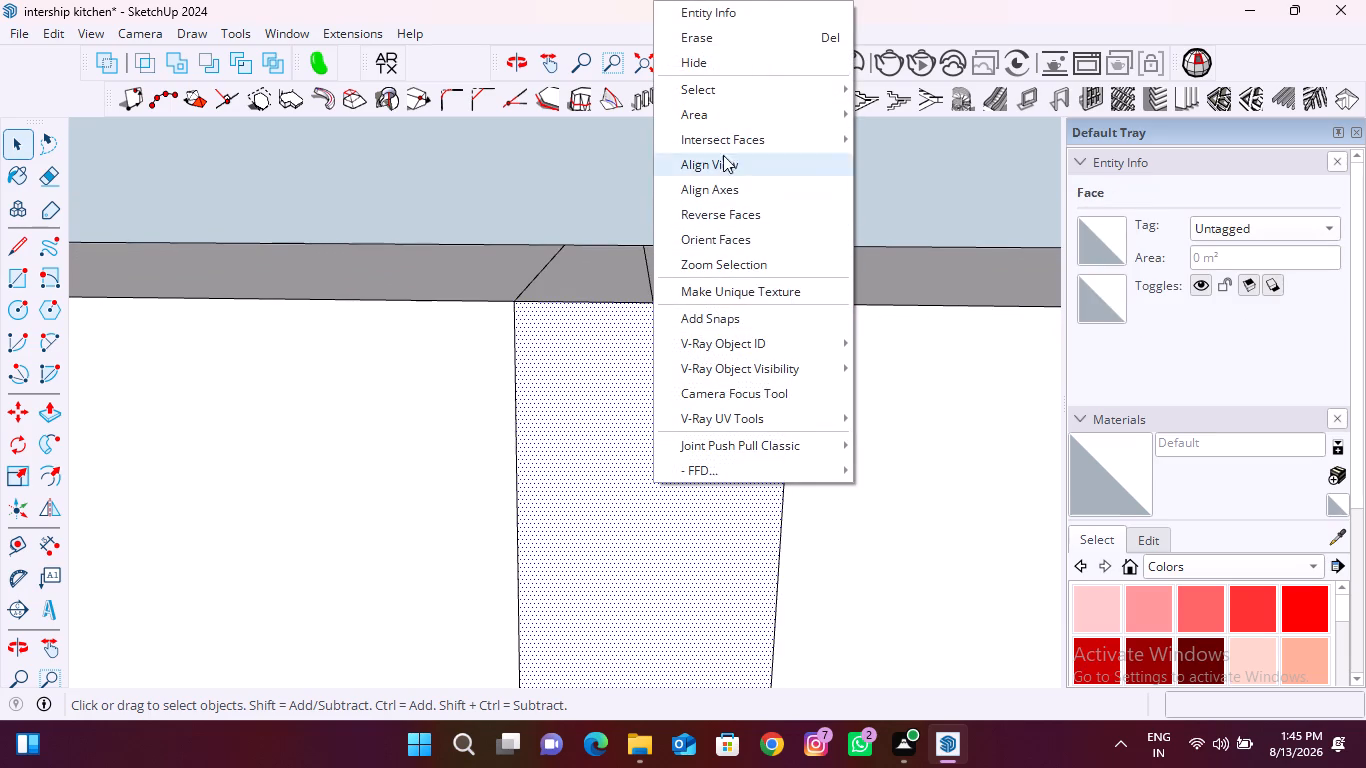
{"action": "left_click", "coordinate": [710, 65]}
Delete the centre lines on the rear face and the upper end face inside the opened joint.
{"action": "middle_click_drag", "start_coordinate": [648, 381], "coordinate": [639, 317]}
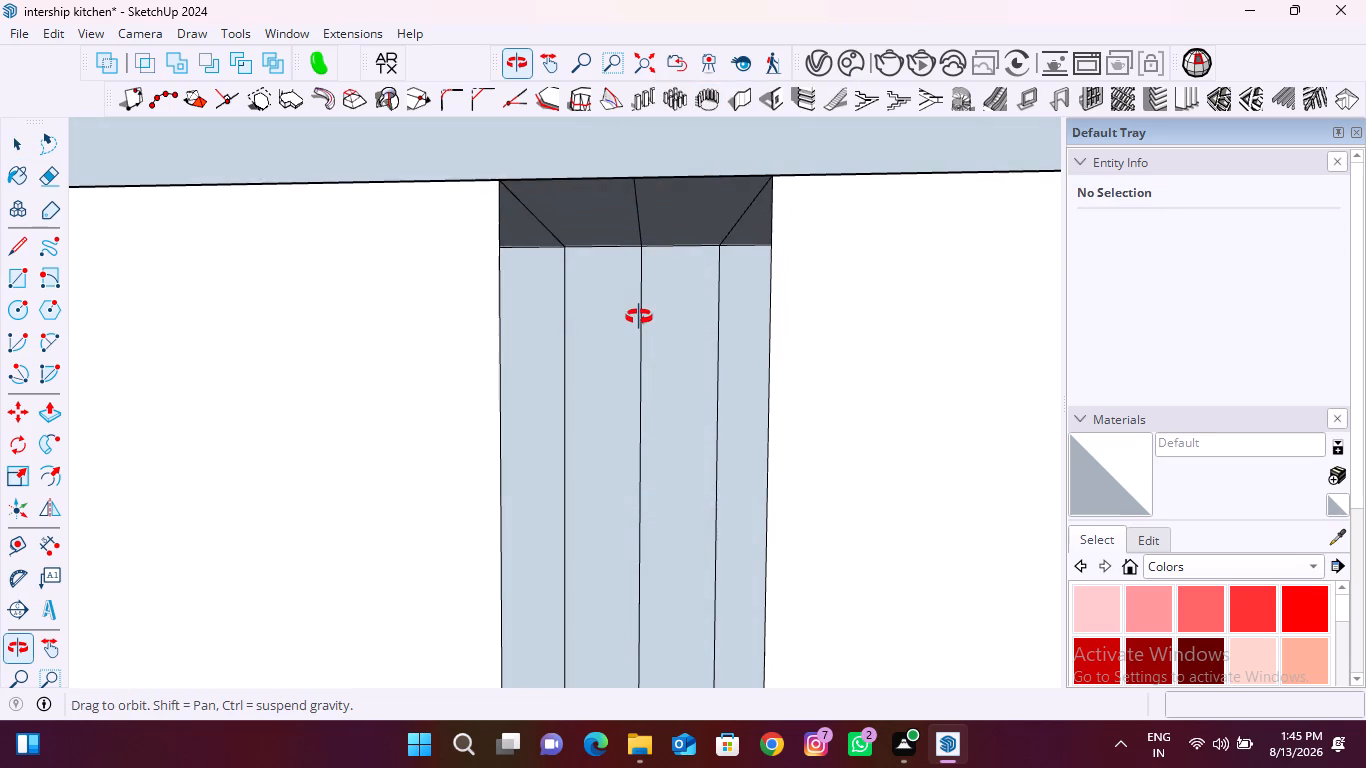
{"action": "middle_click_drag", "start_coordinate": [639, 317], "coordinate": [640, 323]}
{"action": "scroll", "coordinate": [640, 328], "scroll_direction": "up", "scroll_amount": 1}
{"action": "left_click", "coordinate": [640, 336]}
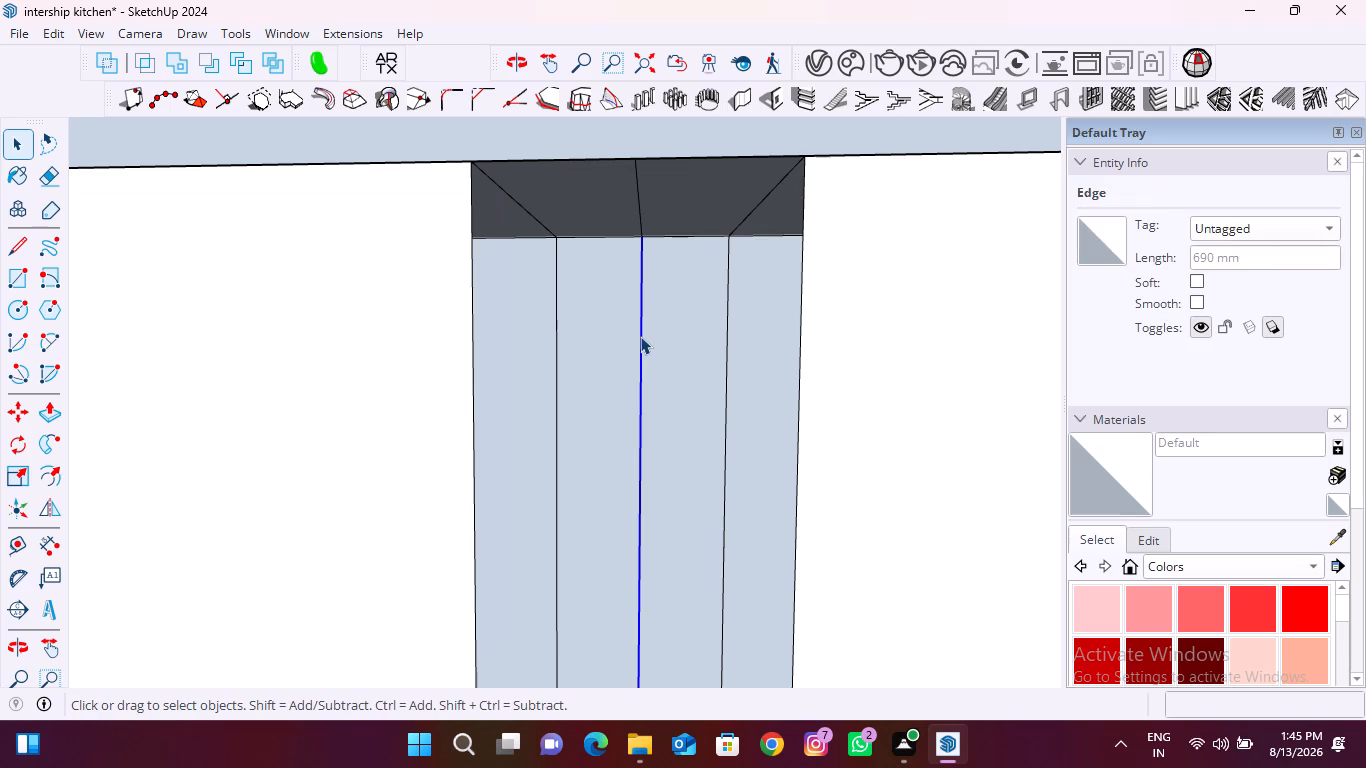
{"action": "key", "text": "Delete"}
{"action": "left_click", "coordinate": [638, 216]}
{"action": "key", "text": "Delete"}
Delete the centre line on the lower end face of the joint just opened, above the plinth.
{"action": "scroll", "coordinate": [638, 216], "scroll_direction": "down", "scroll_amount": 13}
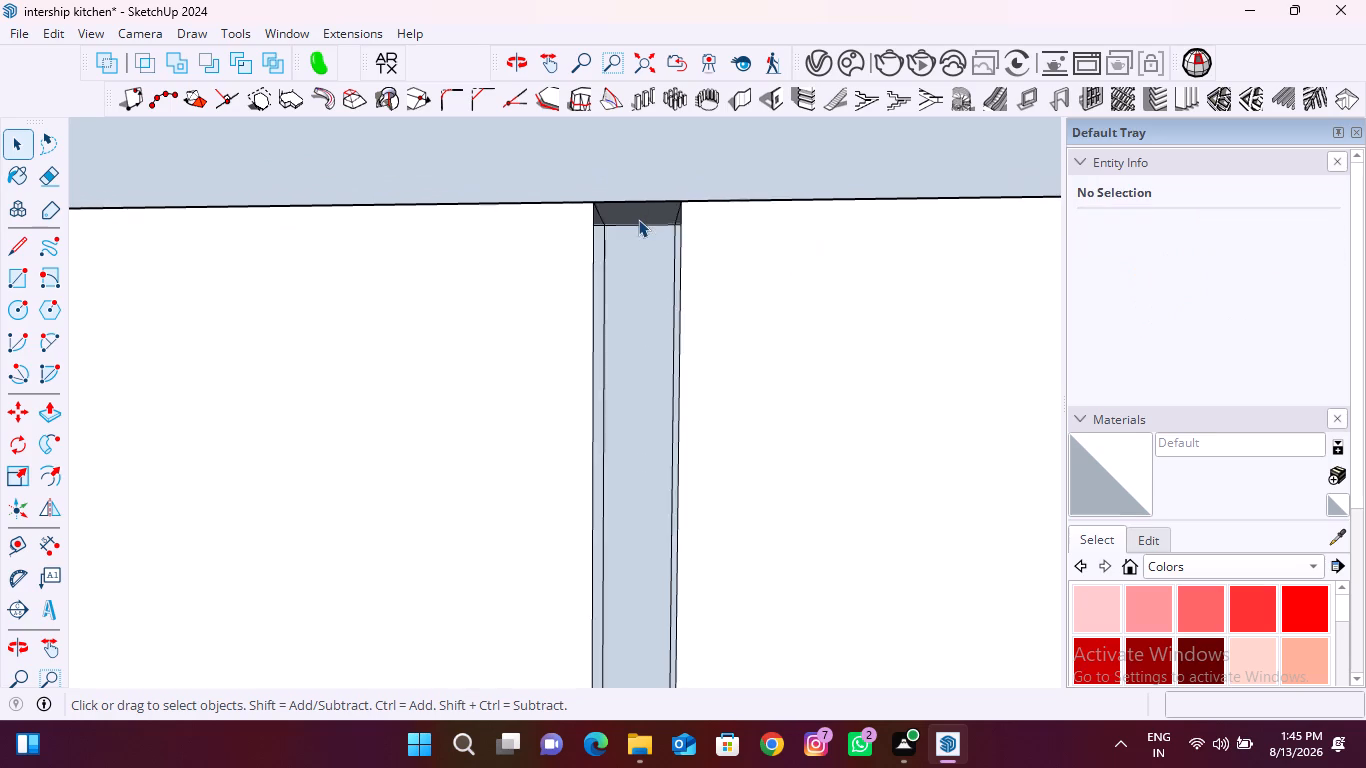
{"action": "scroll", "coordinate": [638, 219], "scroll_direction": "down", "scroll_amount": 20}
{"action": "scroll", "coordinate": [638, 219], "scroll_direction": "down", "scroll_amount": 13}
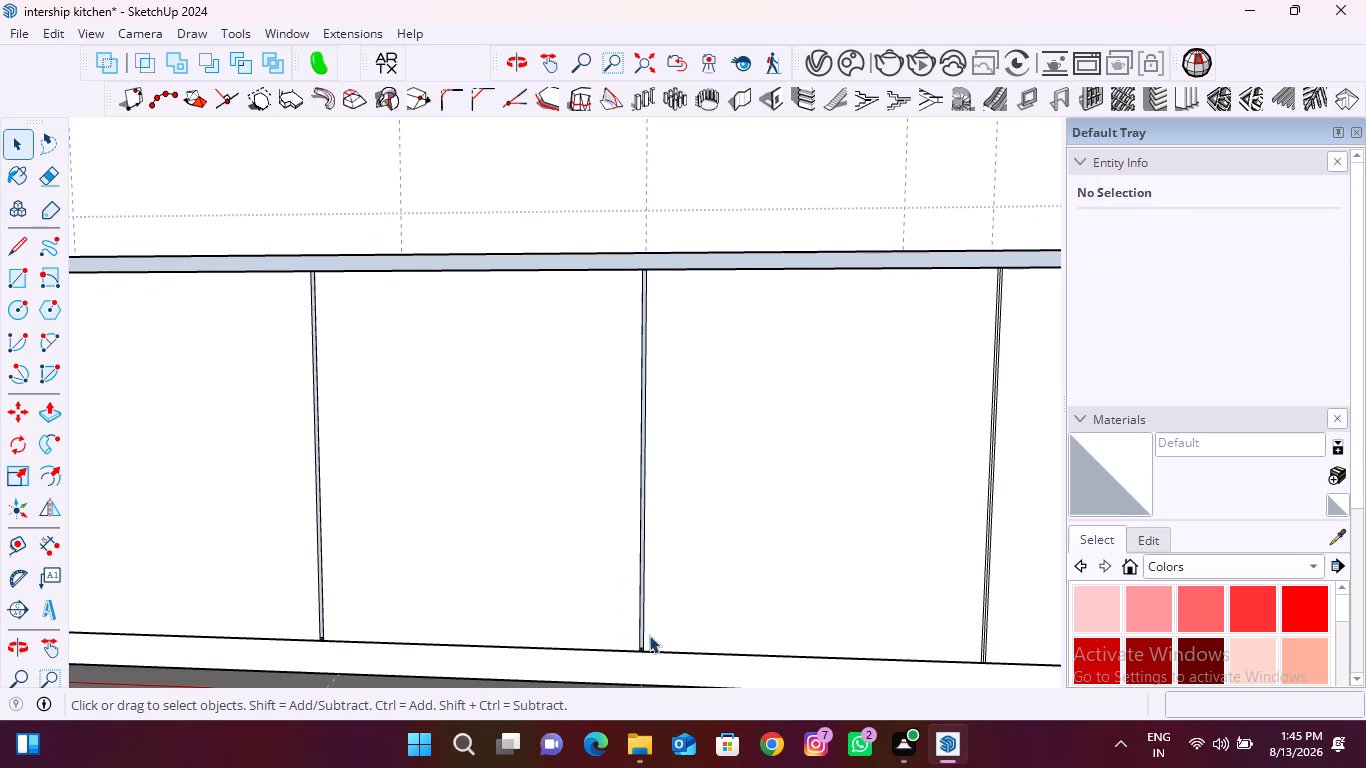
{"action": "scroll", "coordinate": [638, 622], "scroll_direction": "up", "scroll_amount": 20}
{"action": "scroll", "coordinate": [638, 622], "scroll_direction": "up", "scroll_amount": 6}
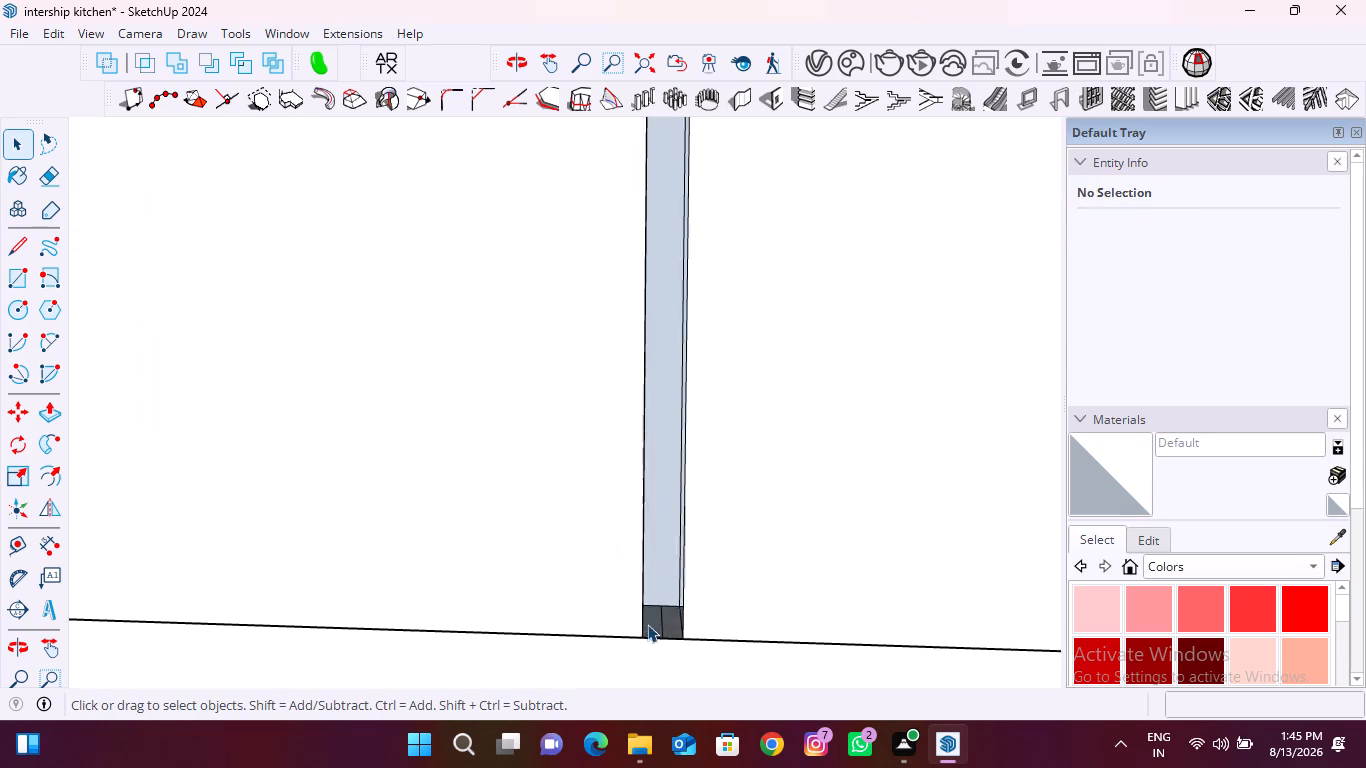
{"action": "scroll", "coordinate": [647, 624], "scroll_direction": "up", "scroll_amount": 14}
{"action": "left_click", "coordinate": [699, 632]}
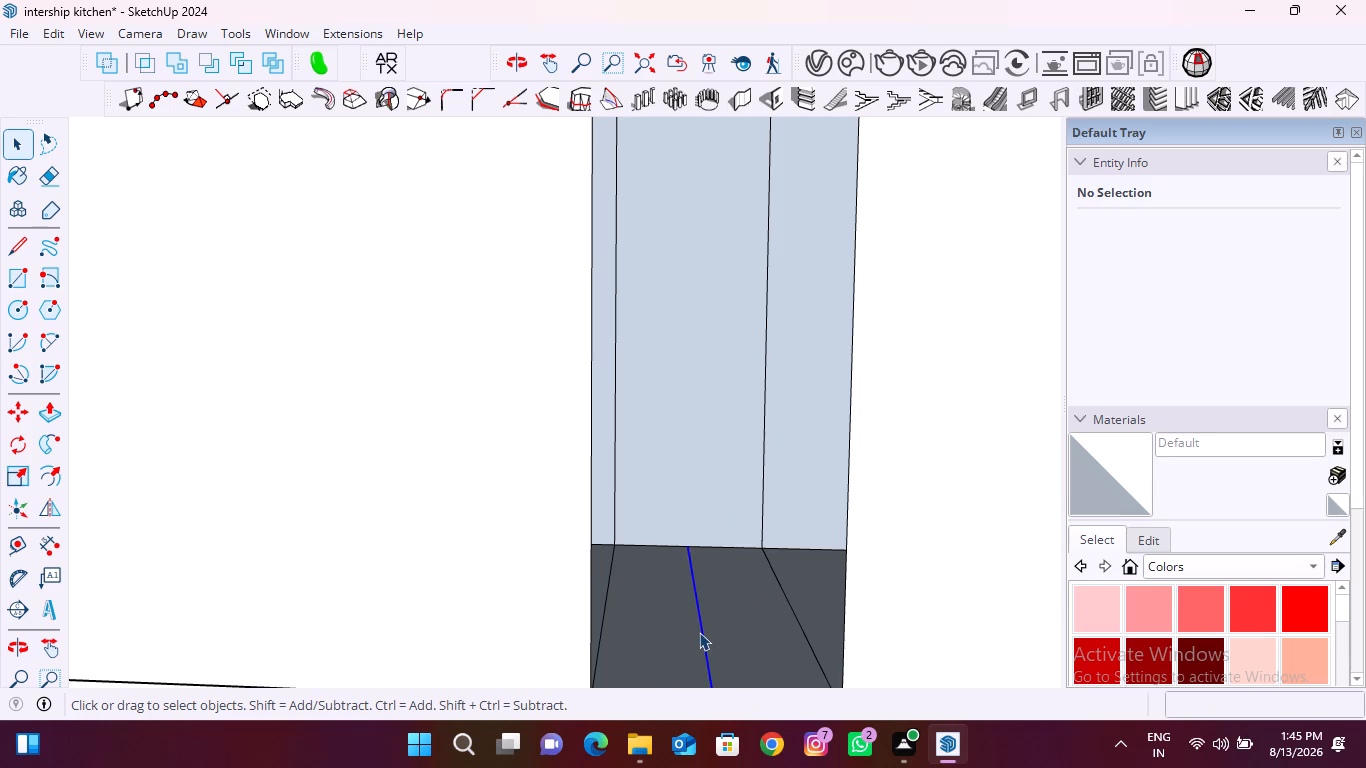
{"action": "key", "text": "Delete"}
Delete the lower end face of the same joint and the front edge left where that face was.
{"action": "scroll", "coordinate": [726, 547], "scroll_direction": "down", "scroll_amount": 7}
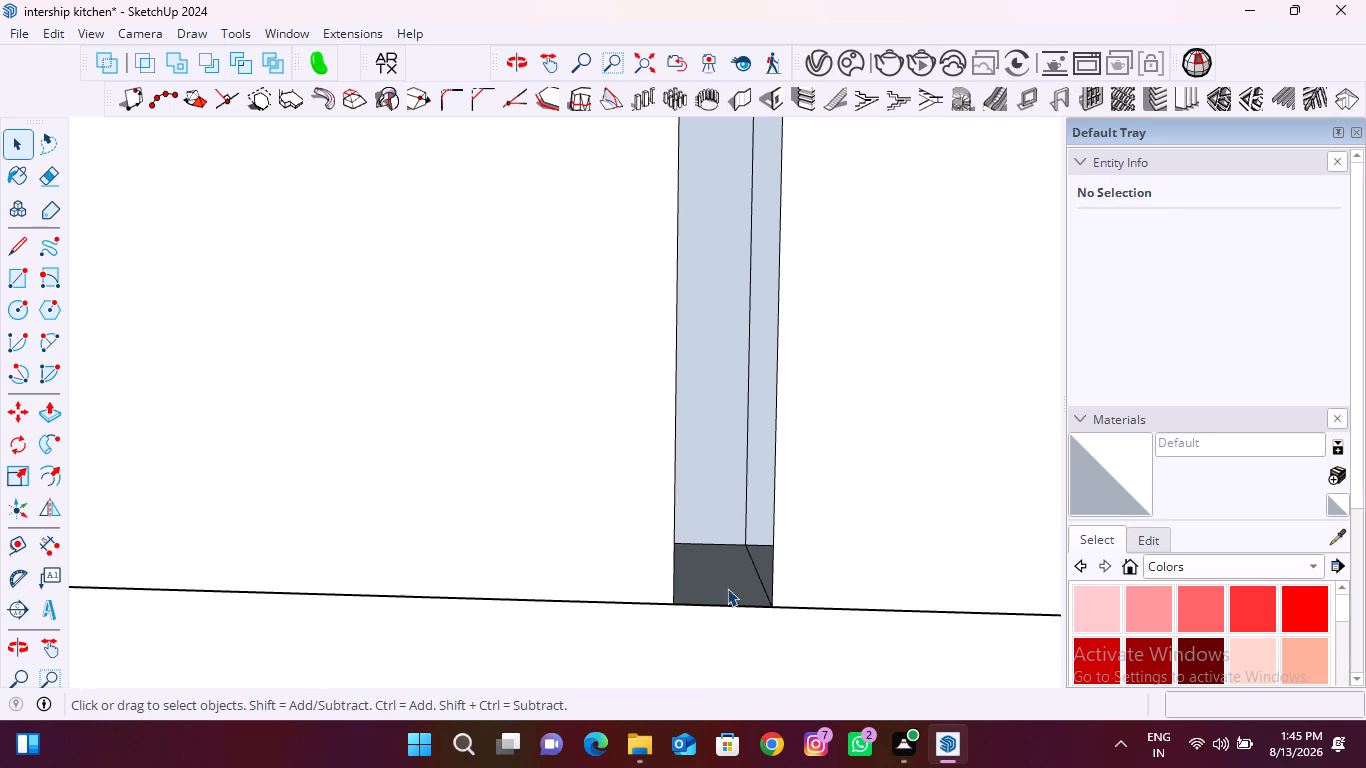
{"action": "middle_click_drag", "start_coordinate": [726, 582], "coordinate": [691, 395]}
{"action": "scroll", "coordinate": [691, 419], "scroll_direction": "up", "scroll_amount": 1}
{"action": "left_click", "coordinate": [716, 605]}
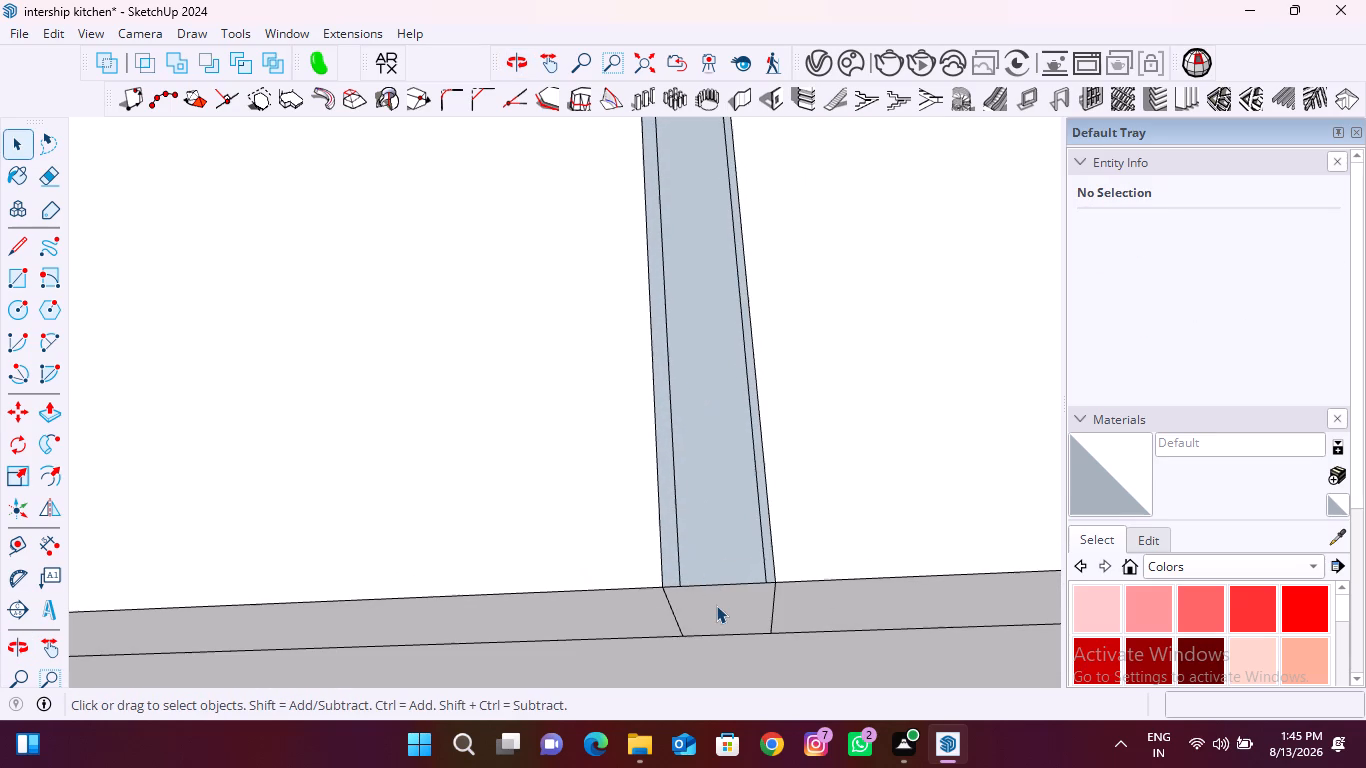
{"action": "key", "text": "Delete"}
{"action": "left_click", "coordinate": [739, 583]}
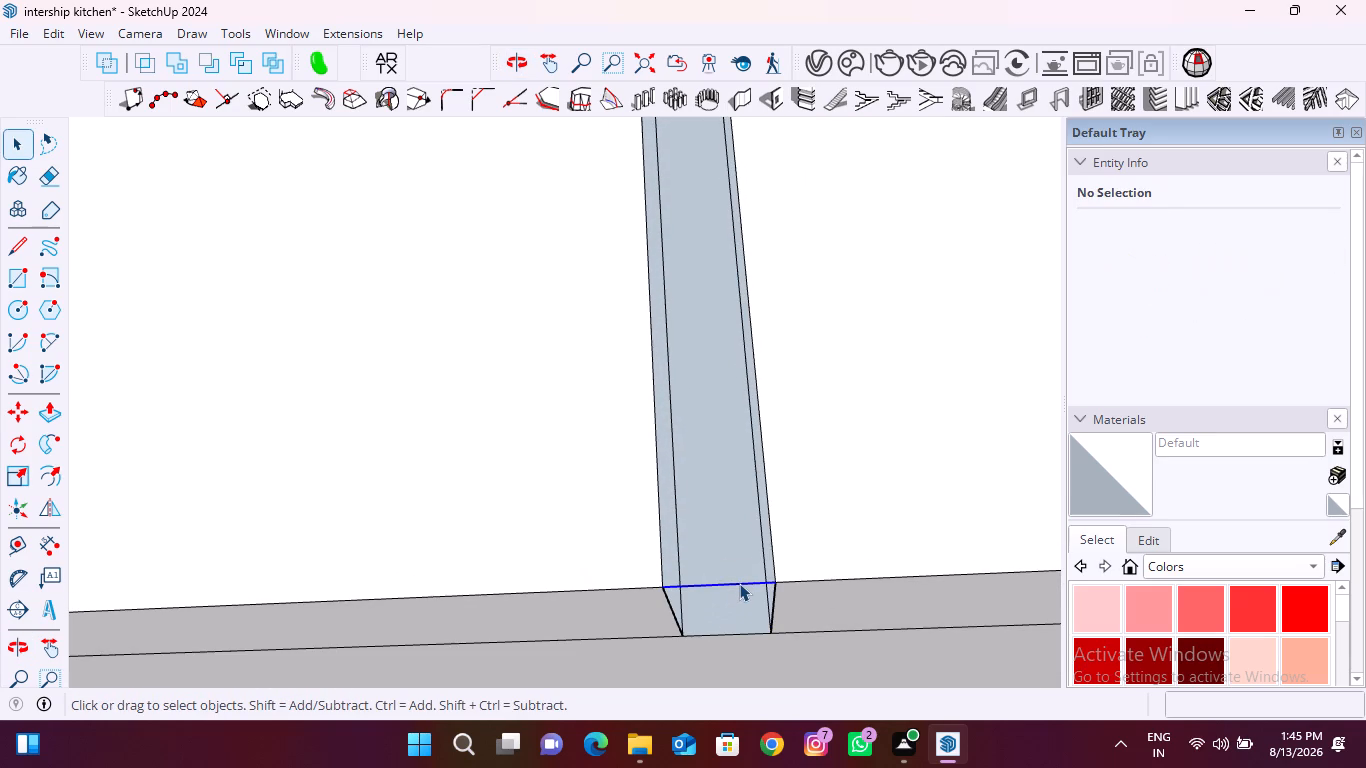
{"action": "key", "text": "Delete"}
Delete the vertical centre line of the joint between the wide front and the narrow front, and hide the merged front face.
{"action": "middle_click_drag", "start_coordinate": [705, 577], "coordinate": [793, 642]}
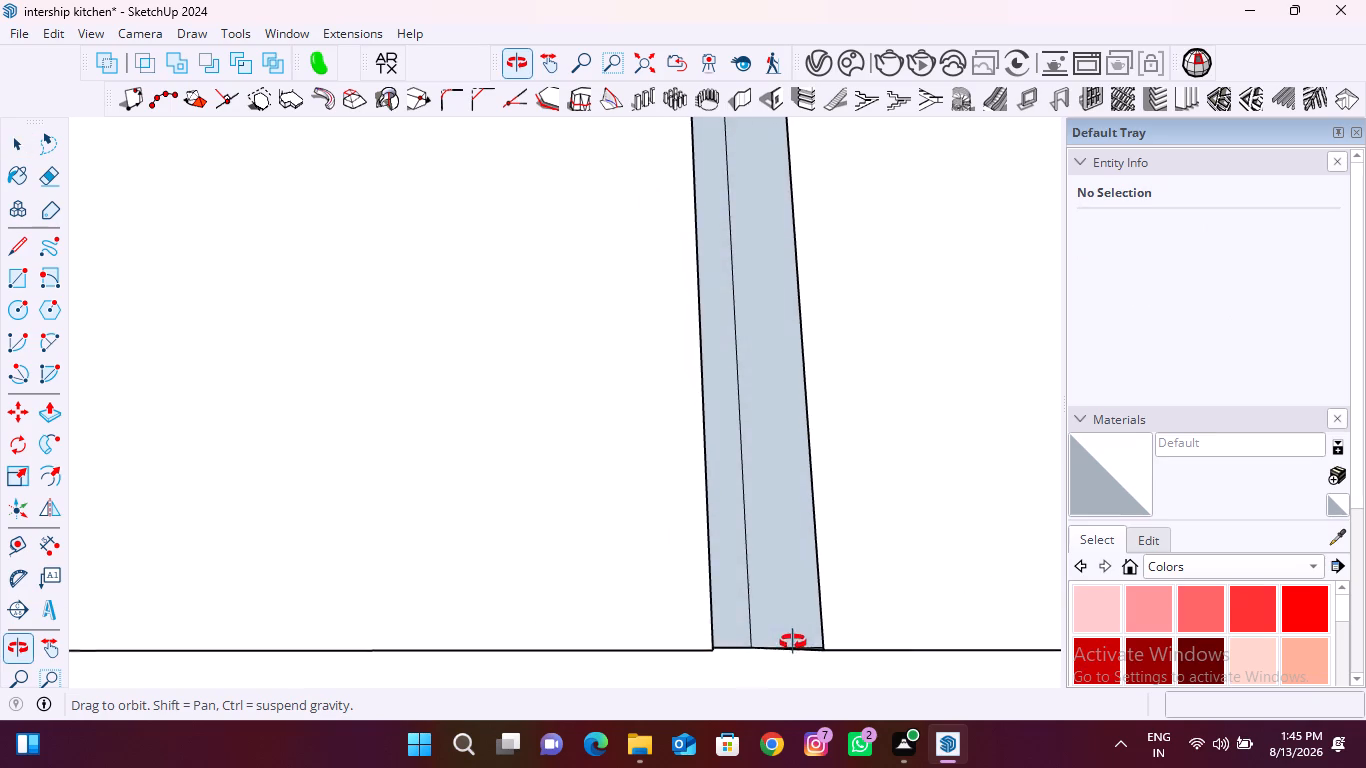
{"action": "middle_click_drag", "start_coordinate": [793, 642], "coordinate": [833, 669]}
{"action": "scroll", "coordinate": [671, 602], "scroll_direction": "down", "scroll_amount": 19}
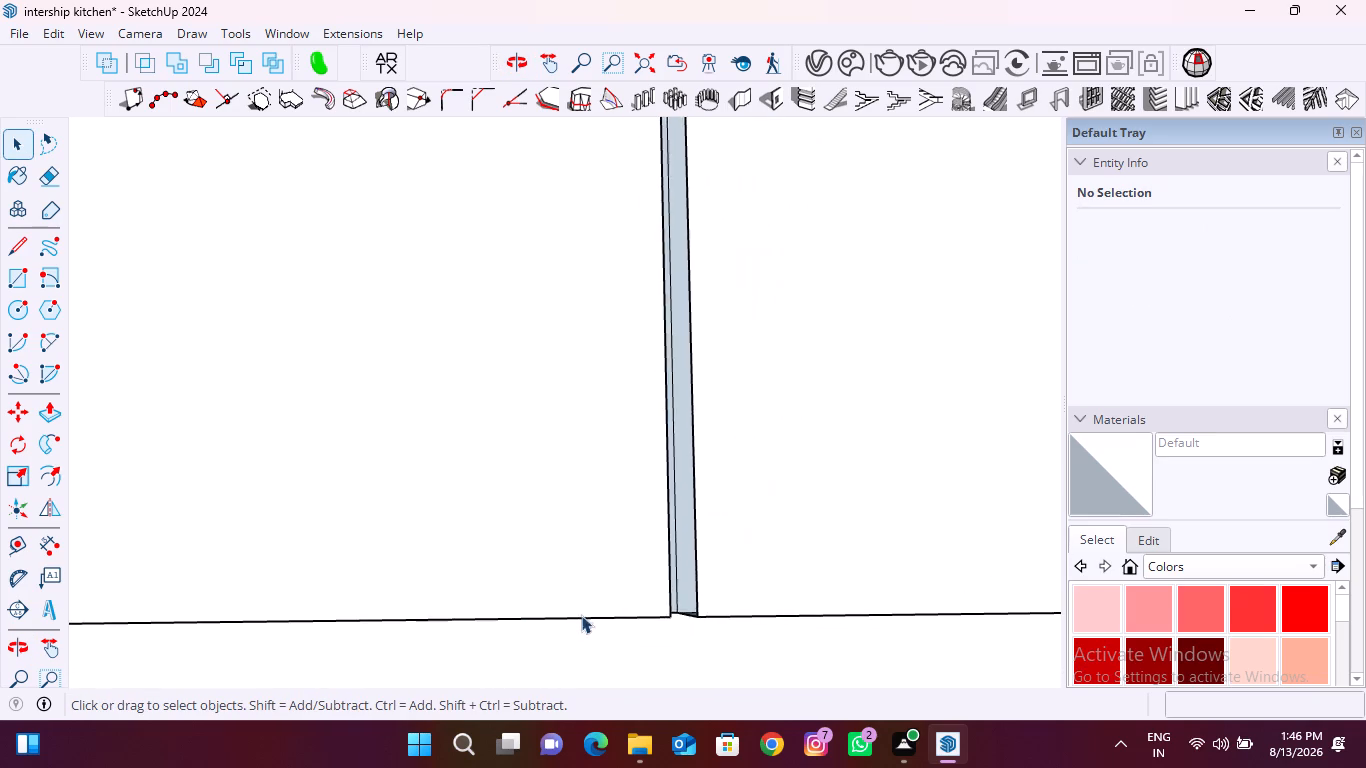
{"action": "scroll", "coordinate": [581, 615], "scroll_direction": "down", "scroll_amount": 18}
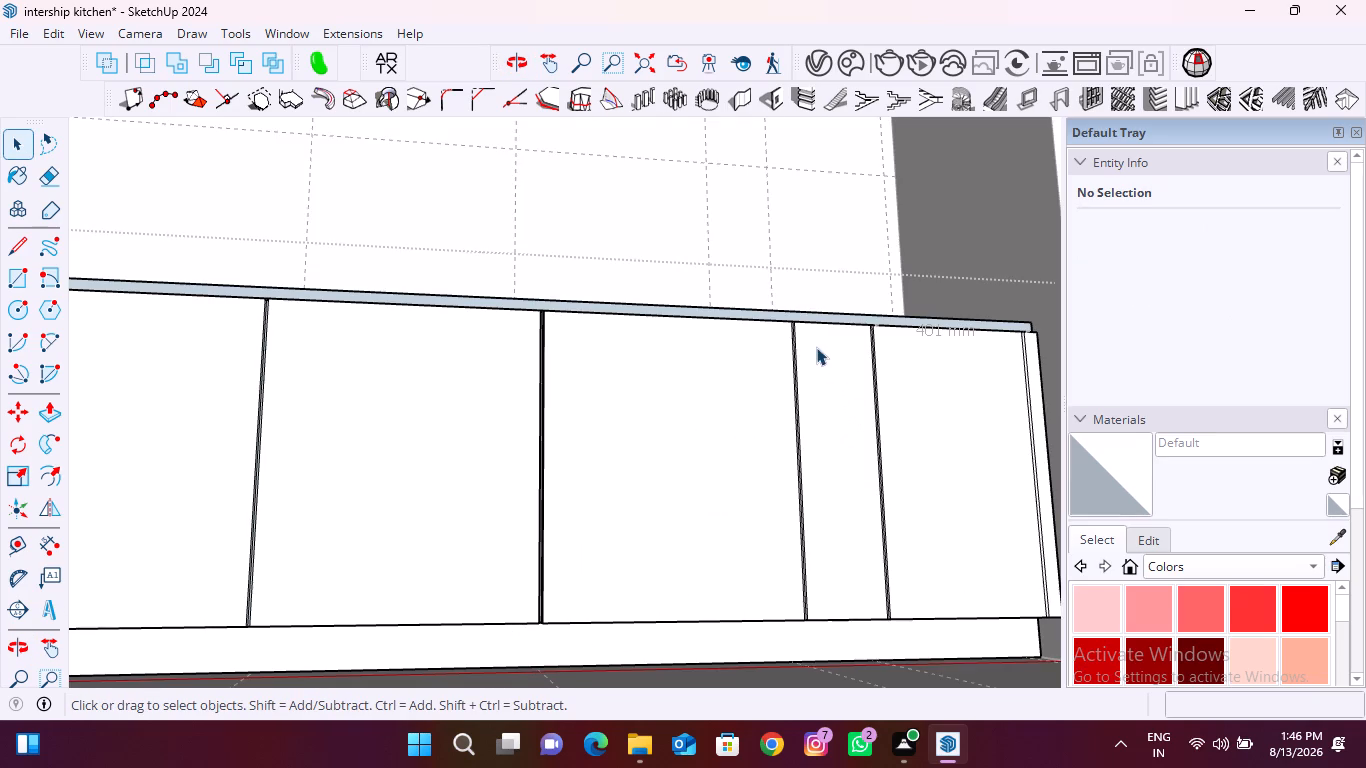
{"action": "scroll", "coordinate": [807, 332], "scroll_direction": "up", "scroll_amount": 20}
{"action": "scroll", "coordinate": [807, 332], "scroll_direction": "up", "scroll_amount": 2}
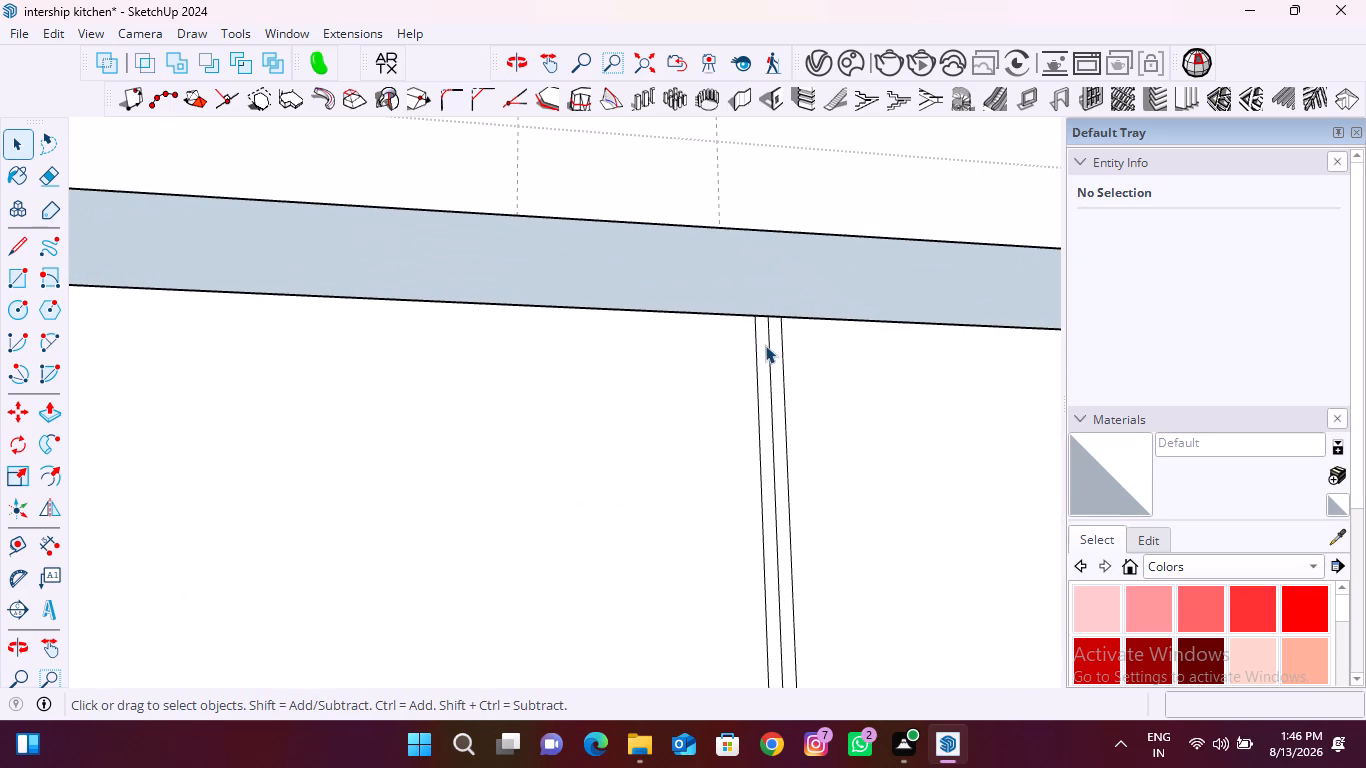
{"action": "left_click", "coordinate": [768, 349]}
{"action": "key", "text": "Delete"}
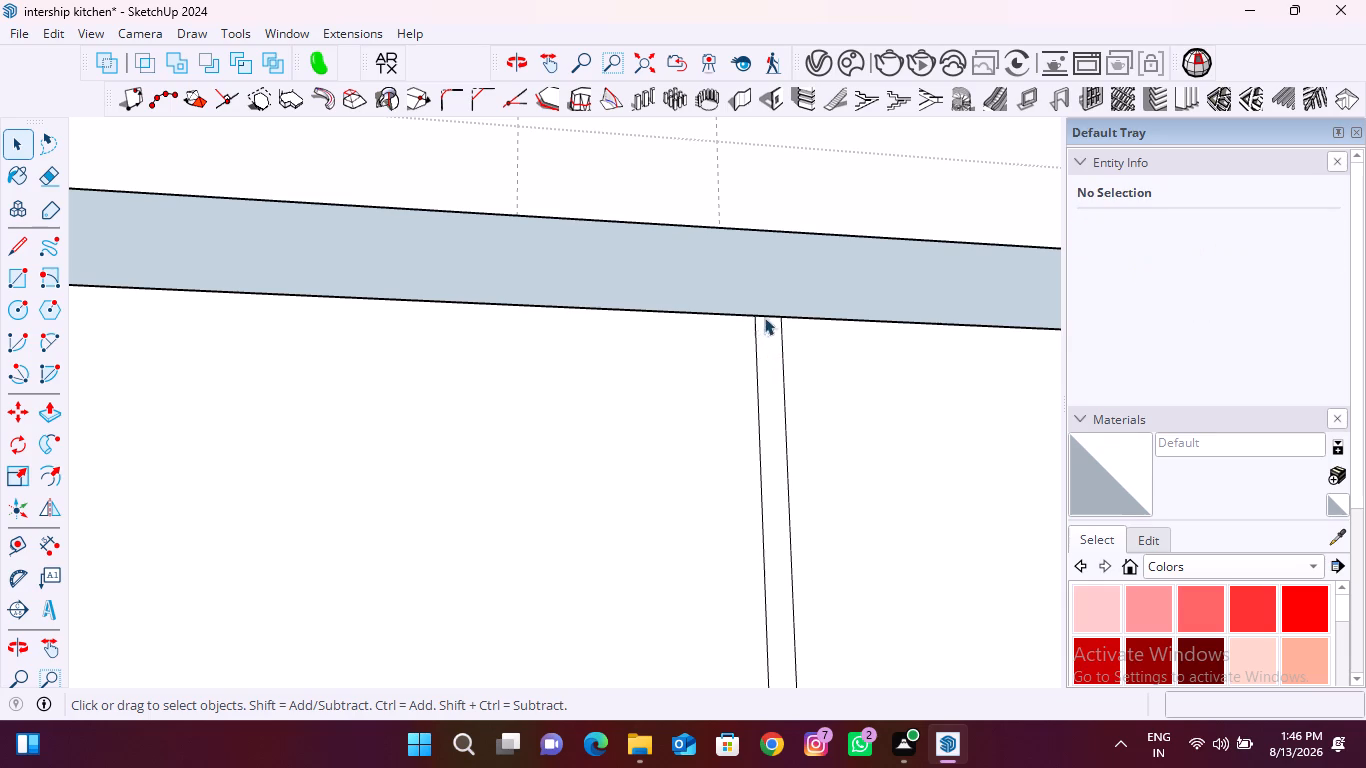
{"action": "left_click", "coordinate": [774, 326]}
{"action": "right_click", "coordinate": [774, 328]}
{"action": "left_click", "coordinate": [849, 68]}
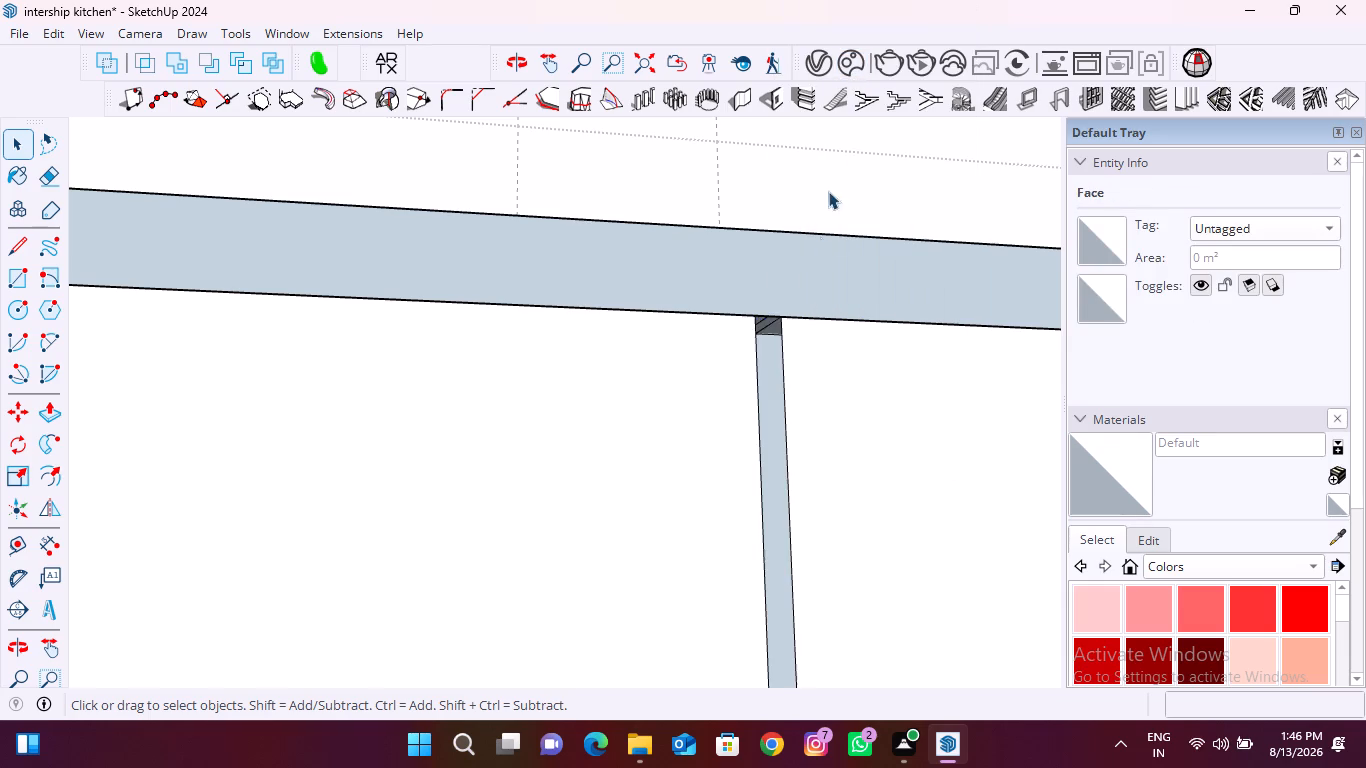
Clear the rear and upper-end centre lines inside this joint, along with its upper end face and the front edge below the countertop.
{"action": "middle_click_drag", "start_coordinate": [772, 340], "coordinate": [630, 399]}
{"action": "scroll", "coordinate": [735, 321], "scroll_direction": "up", "scroll_amount": 20}
{"action": "scroll", "coordinate": [735, 321], "scroll_direction": "up", "scroll_amount": 1}
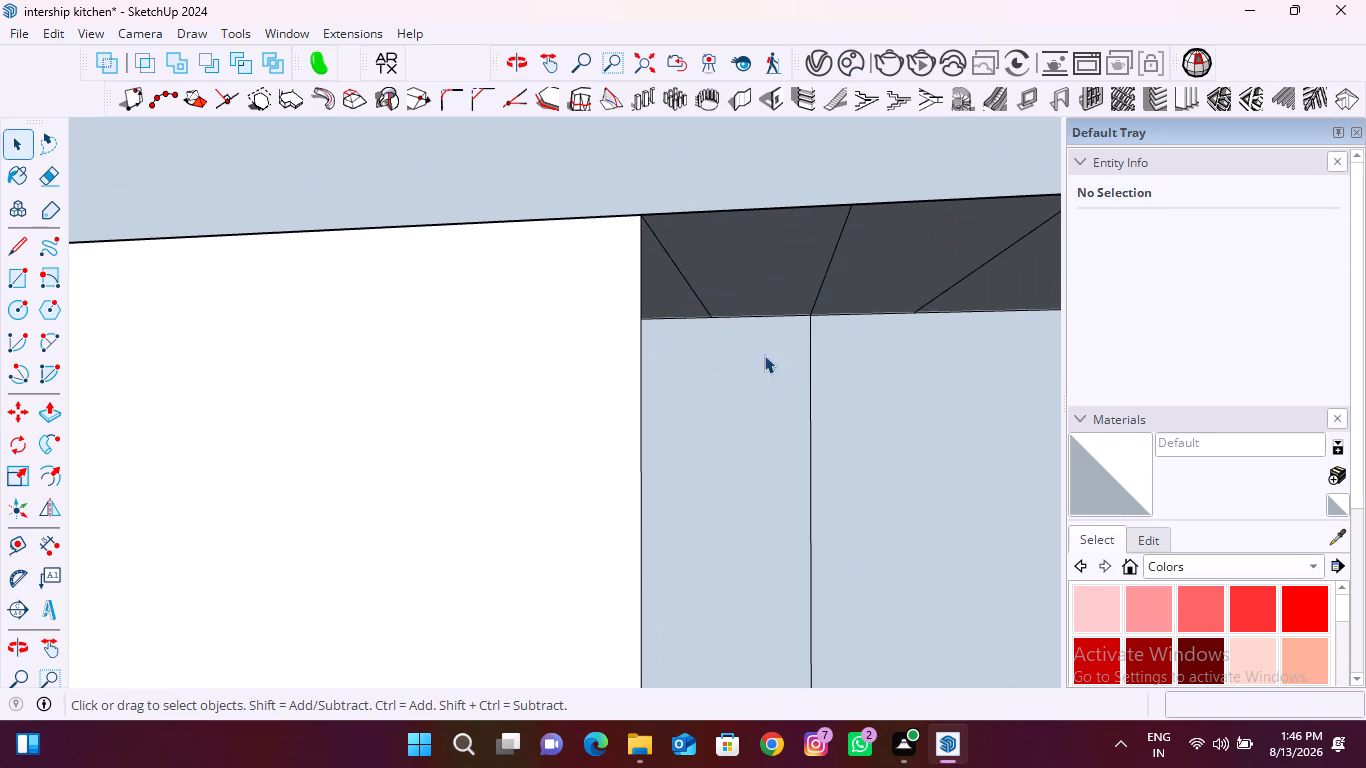
{"action": "left_click", "coordinate": [808, 368]}
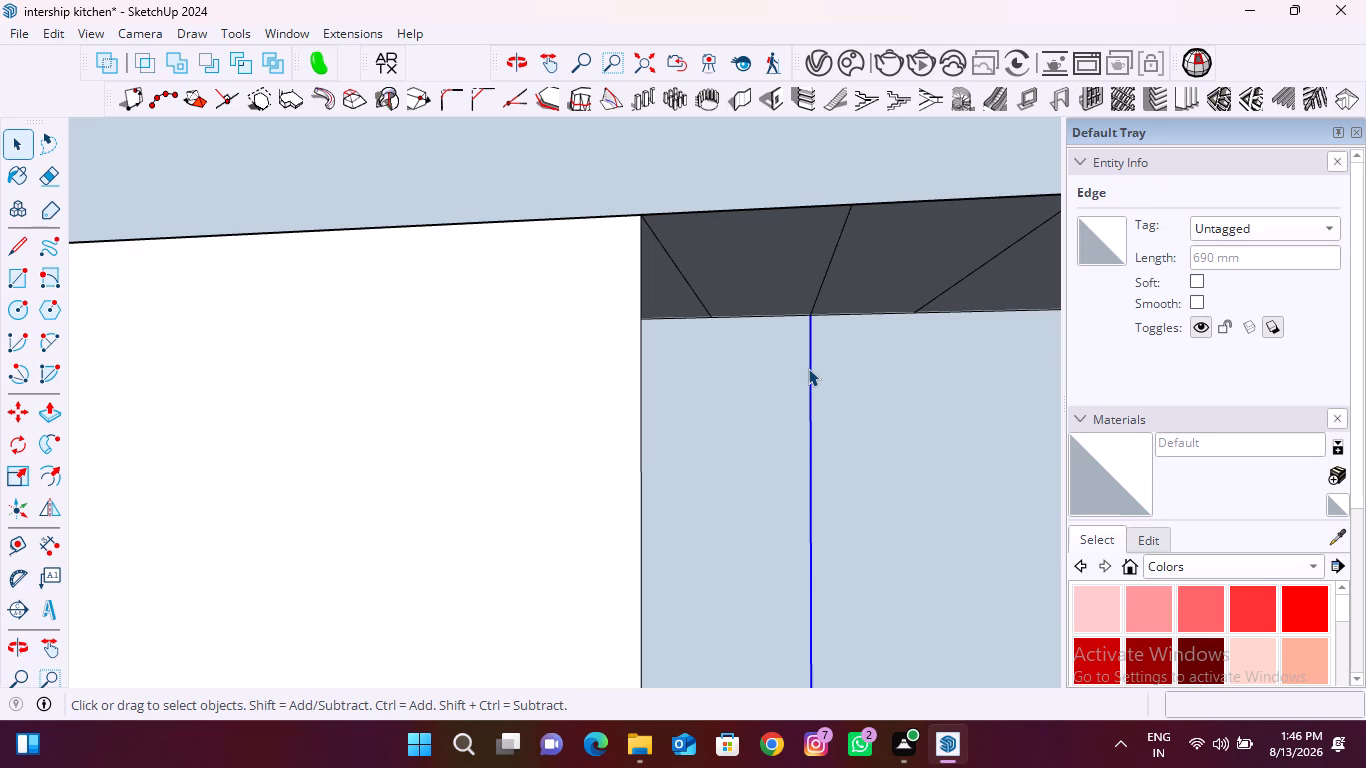
{"action": "key", "text": "Delete"}
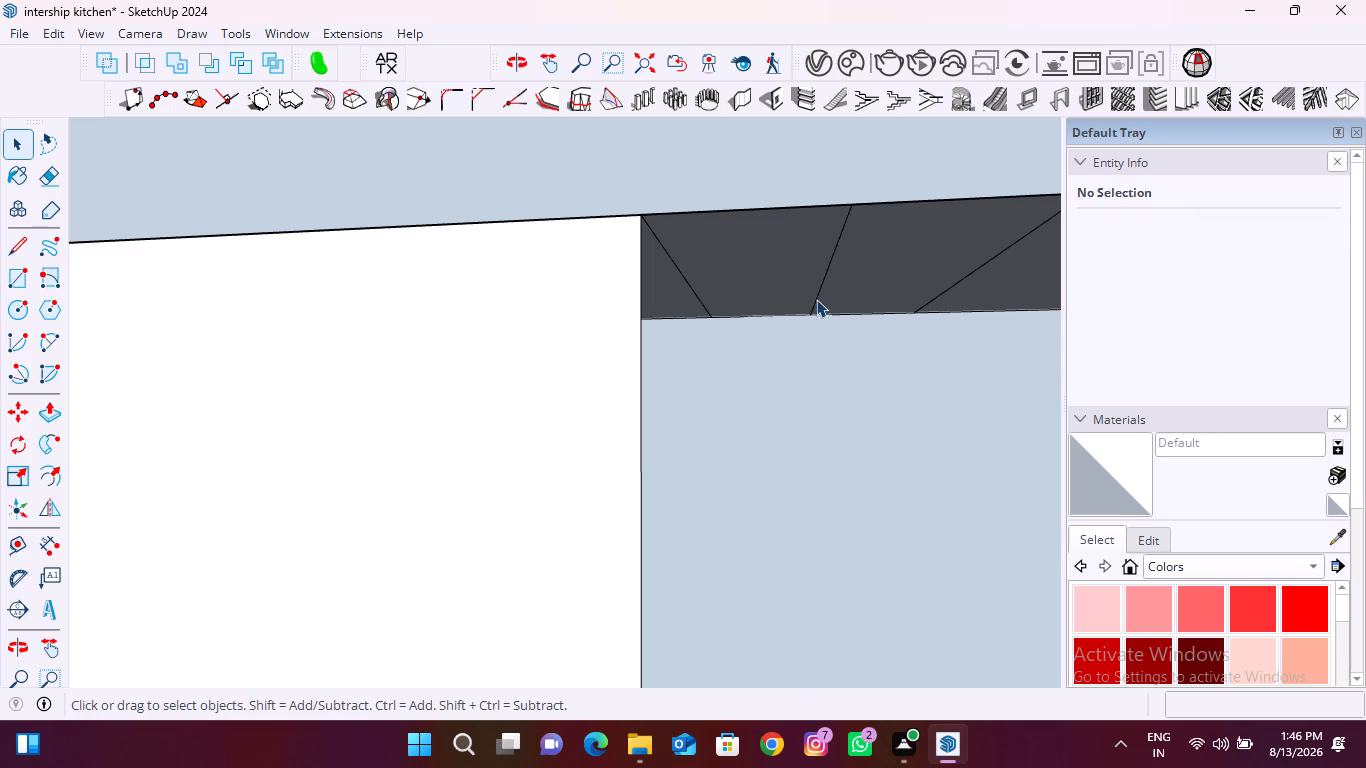
{"action": "left_click", "coordinate": [816, 299]}
{"action": "key", "text": "Delete"}
{"action": "left_click", "coordinate": [811, 277]}
{"action": "key", "text": "Delete"}
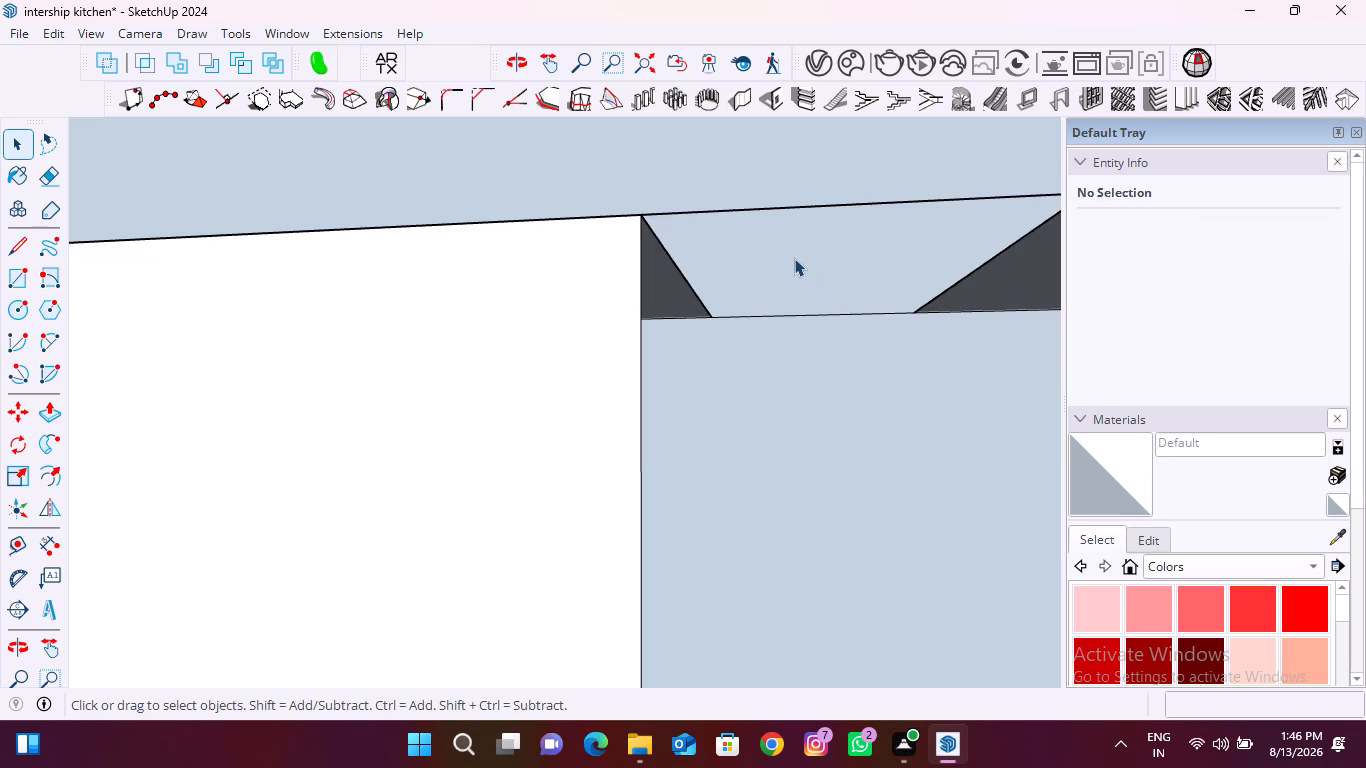
{"action": "left_click", "coordinate": [811, 206]}
{"action": "key", "text": "Delete"}
Delete the front edge segments and centre line at the lower end of this joint, removing its lower end face.
{"action": "scroll", "coordinate": [788, 199], "scroll_direction": "down", "scroll_amount": 20}
{"action": "scroll", "coordinate": [788, 199], "scroll_direction": "down", "scroll_amount": 1}
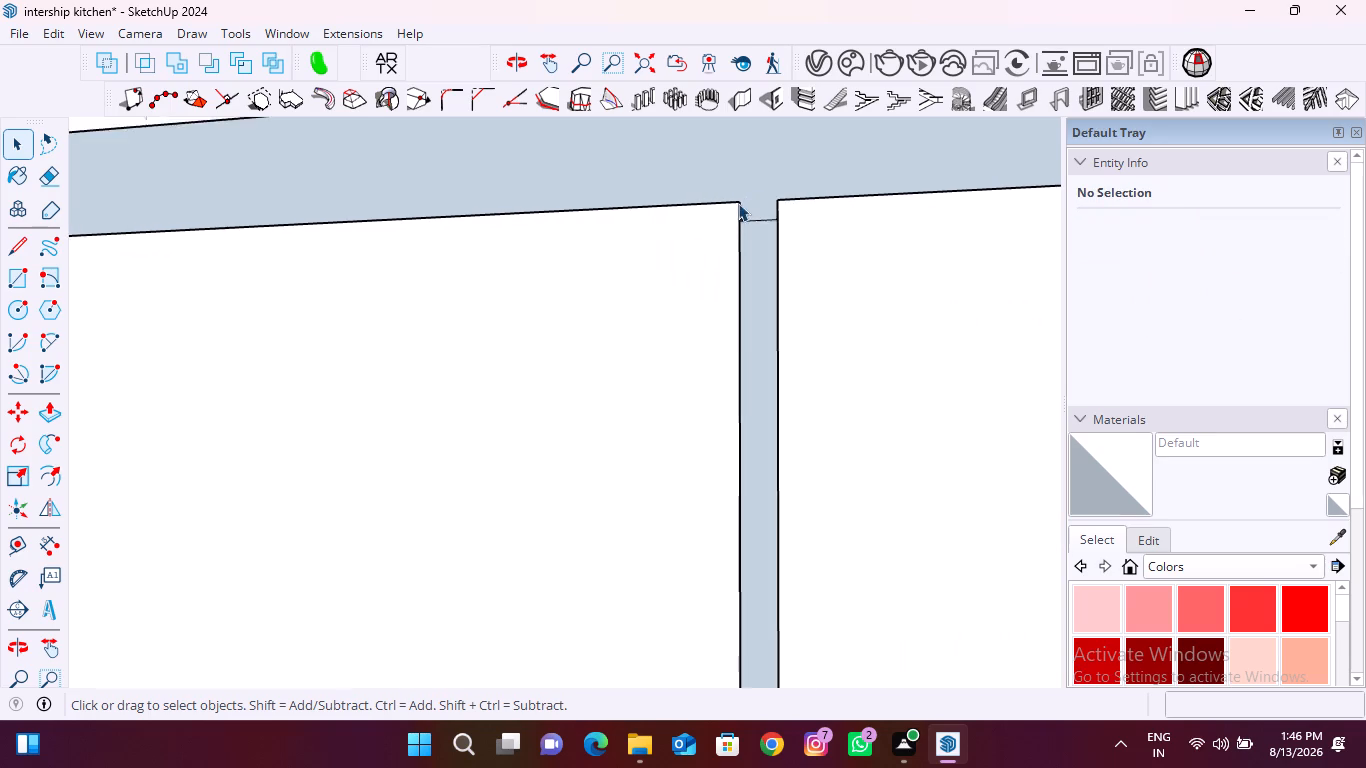
{"action": "scroll", "coordinate": [738, 203], "scroll_direction": "down", "scroll_amount": 20}
{"action": "scroll", "coordinate": [738, 203], "scroll_direction": "down", "scroll_amount": 6}
{"action": "scroll", "coordinate": [755, 551], "scroll_direction": "up", "scroll_amount": 5}
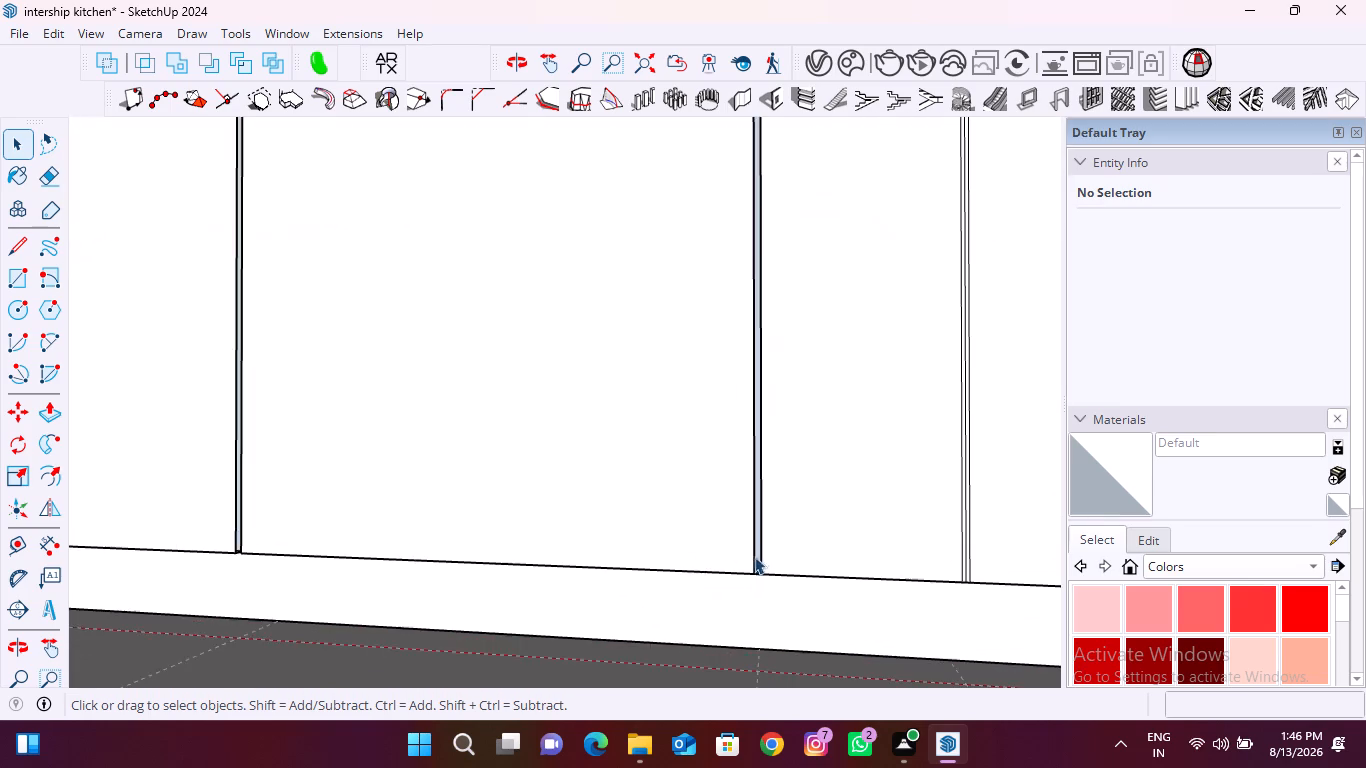
{"action": "scroll", "coordinate": [754, 556], "scroll_direction": "up", "scroll_amount": 20}
{"action": "scroll", "coordinate": [754, 556], "scroll_direction": "up", "scroll_amount": 16}
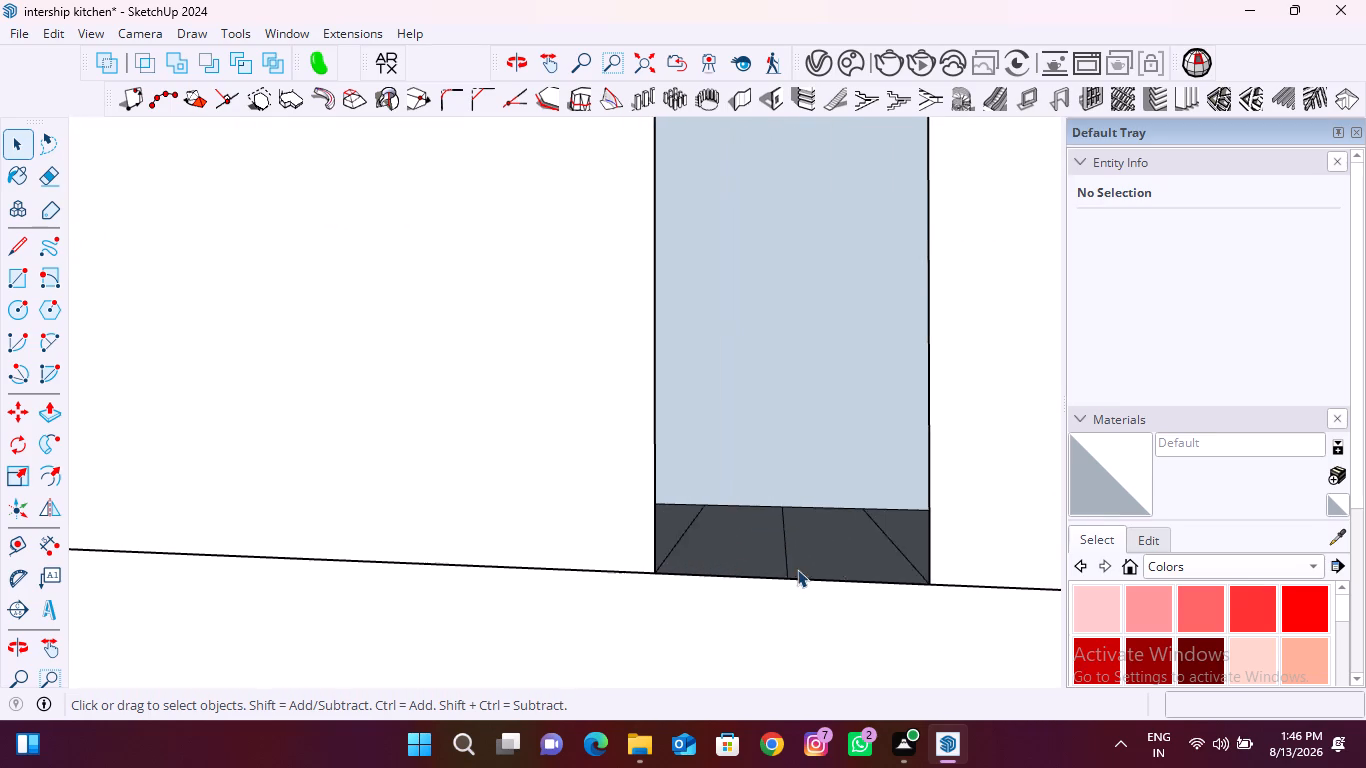
{"action": "scroll", "coordinate": [797, 569], "scroll_direction": "up", "scroll_amount": 3}
{"action": "middle_click_drag", "start_coordinate": [787, 571], "coordinate": [794, 383]}
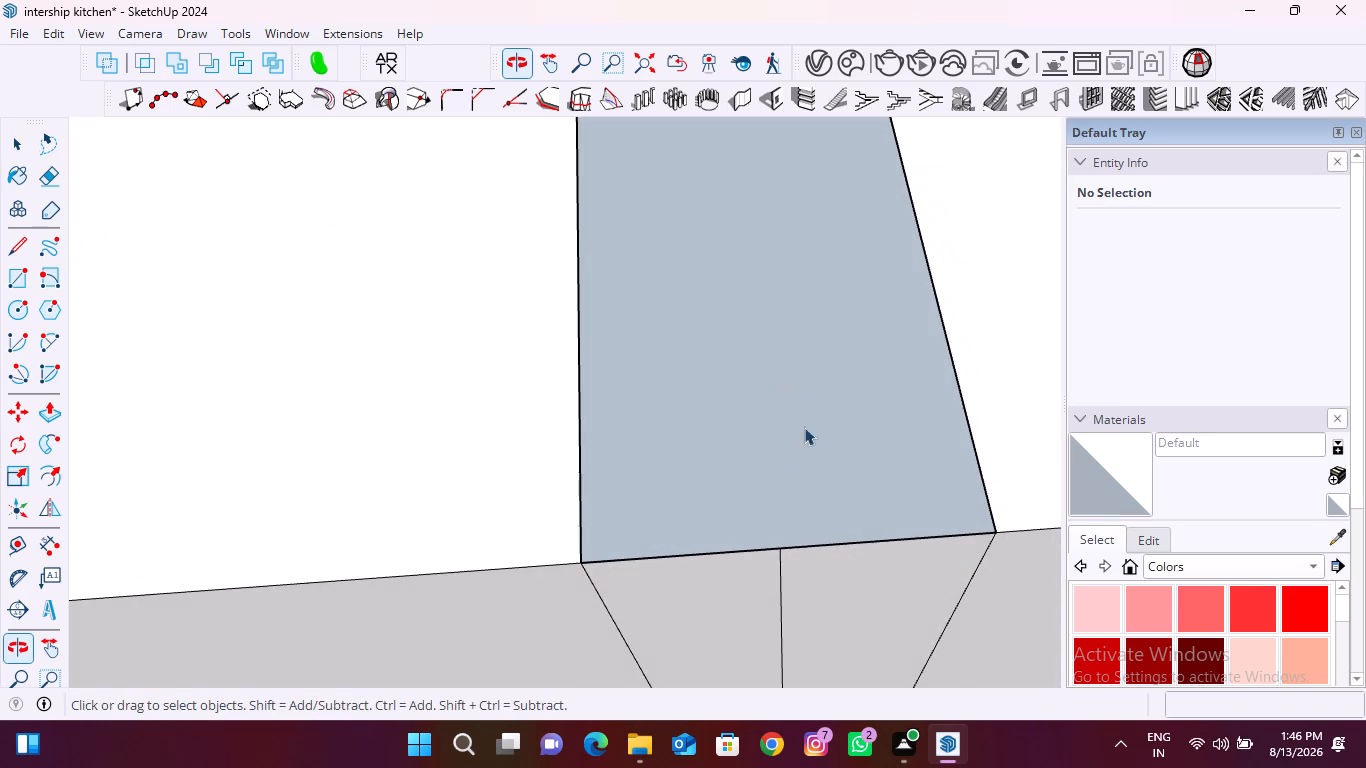
{"action": "left_click", "coordinate": [795, 548]}
{"action": "key", "text": "Delete"}
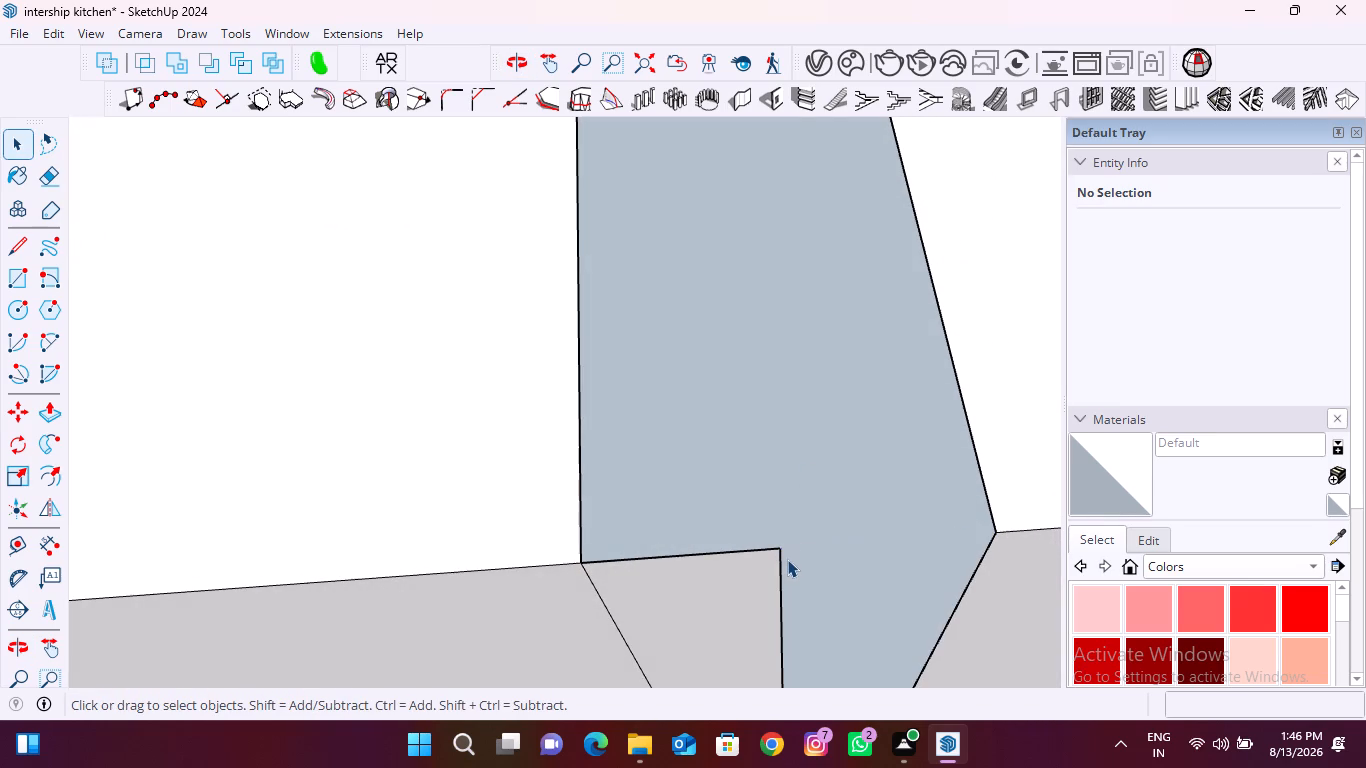
{"action": "left_click", "coordinate": [779, 562]}
{"action": "key", "text": "Delete"}
{"action": "left_click", "coordinate": [772, 551]}
{"action": "key", "text": "Delete"}
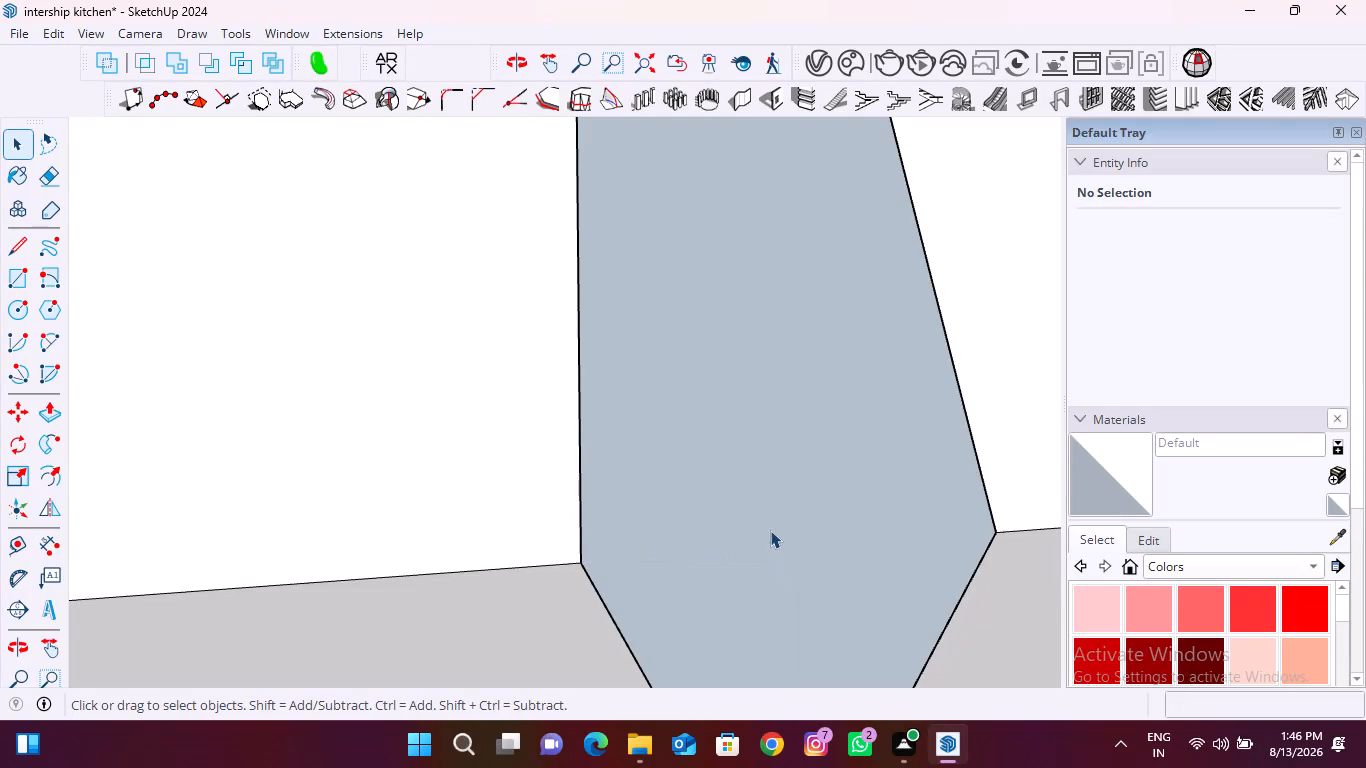
Delete the upper-end and vertical centre lines and the front face of the joint between the narrow front and the end front.
{"action": "scroll", "coordinate": [770, 498], "scroll_direction": "down", "scroll_amount": 20}
{"action": "scroll", "coordinate": [770, 498], "scroll_direction": "down", "scroll_amount": 13}
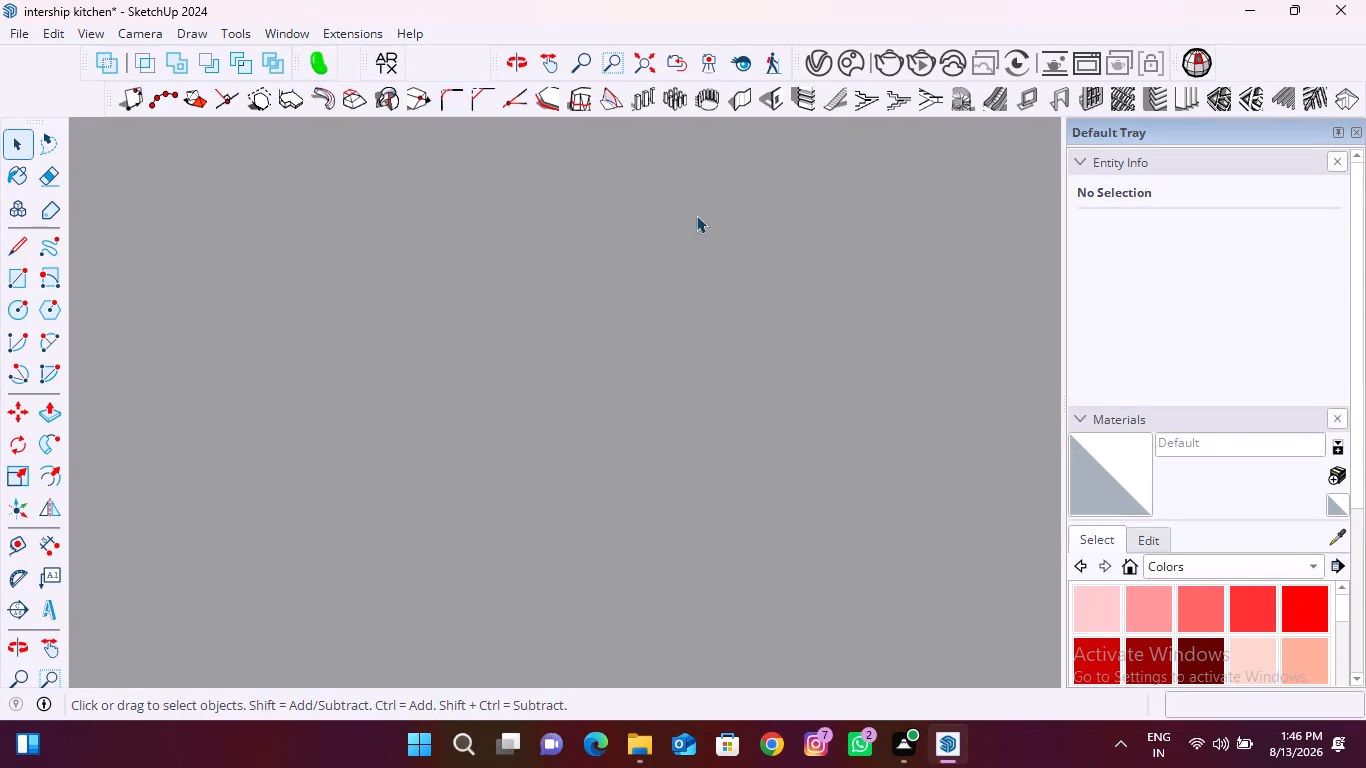
{"action": "left_click", "coordinate": [655, 55]}
{"action": "middle_click_drag", "start_coordinate": [621, 334], "coordinate": [744, 585]}
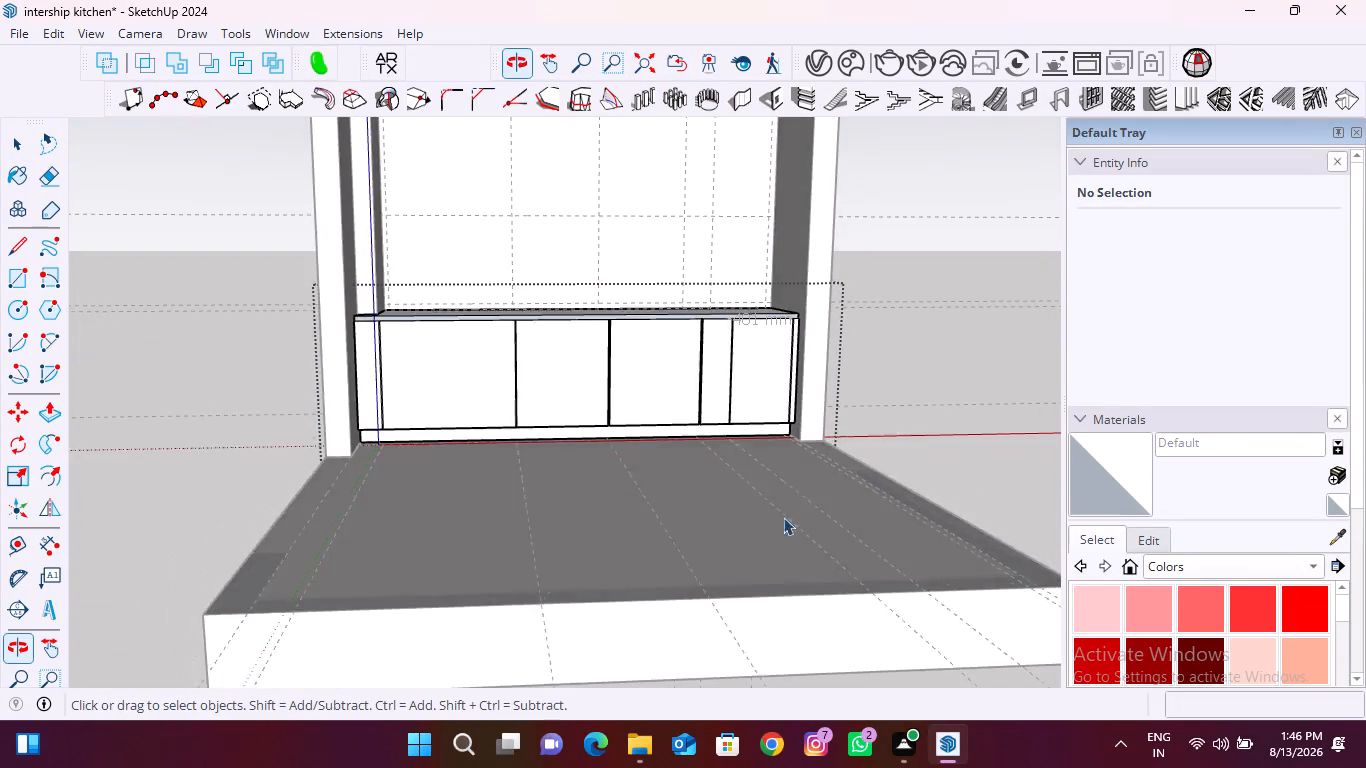
{"action": "scroll", "coordinate": [741, 312], "scroll_direction": "up", "scroll_amount": 18}
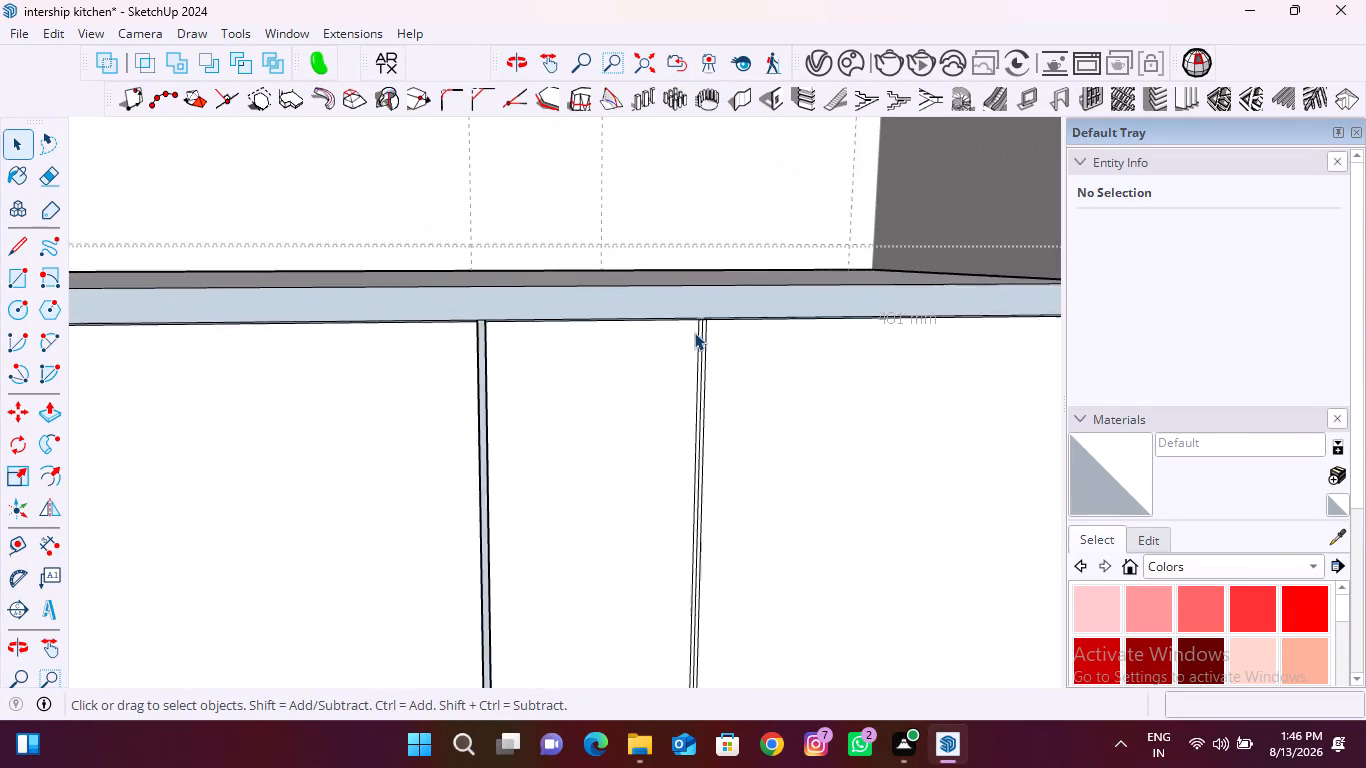
{"action": "scroll", "coordinate": [694, 332], "scroll_direction": "up", "scroll_amount": 20}
{"action": "scroll", "coordinate": [694, 332], "scroll_direction": "up", "scroll_amount": 15}
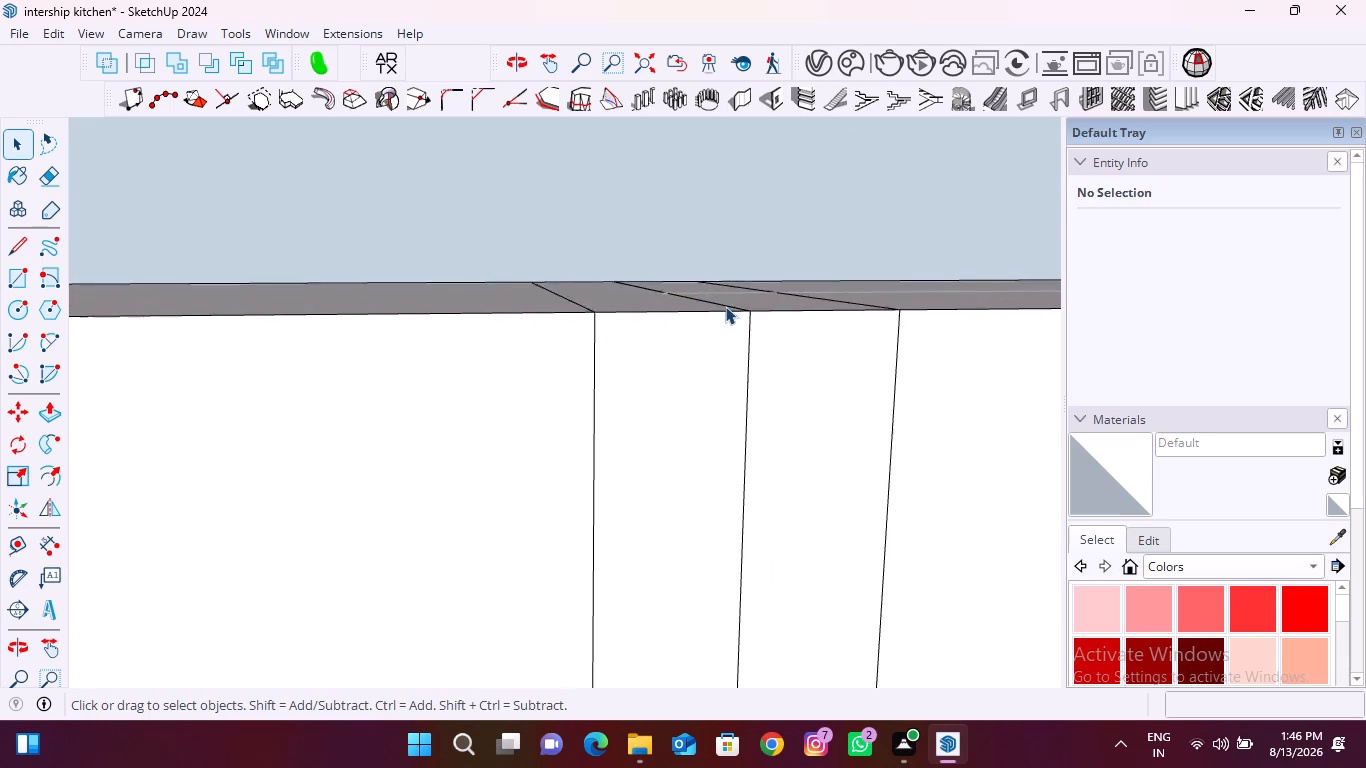
{"action": "scroll", "coordinate": [725, 306], "scroll_direction": "up", "scroll_amount": 4}
{"action": "left_click", "coordinate": [729, 307]}
{"action": "key", "text": "Delete"}
{"action": "left_click", "coordinate": [762, 323]}
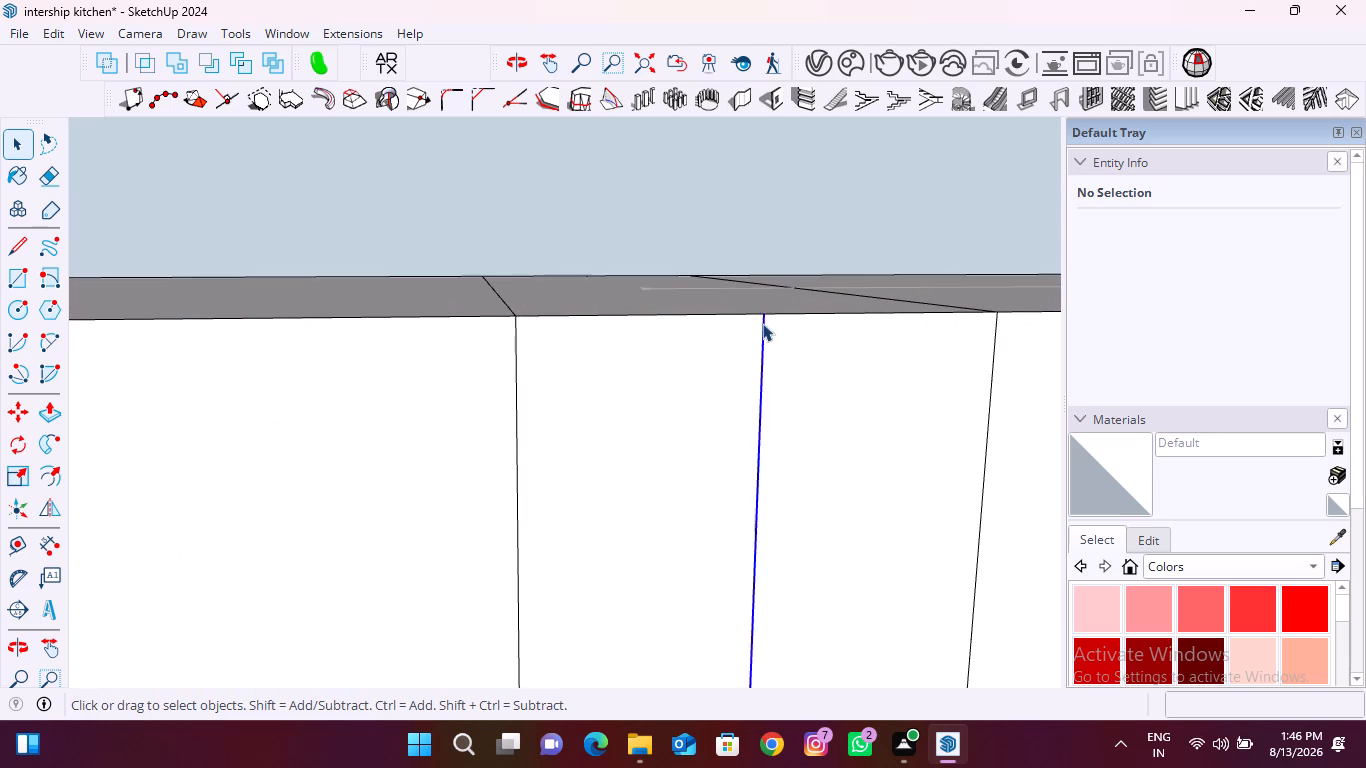
{"action": "key", "text": "Delete"}
{"action": "left_click", "coordinate": [762, 327]}
{"action": "key", "text": "Delete"}
Delete the front edge of this joint's upper end face and the vertical centre line on its rear face.
{"action": "left_click", "coordinate": [712, 306]}
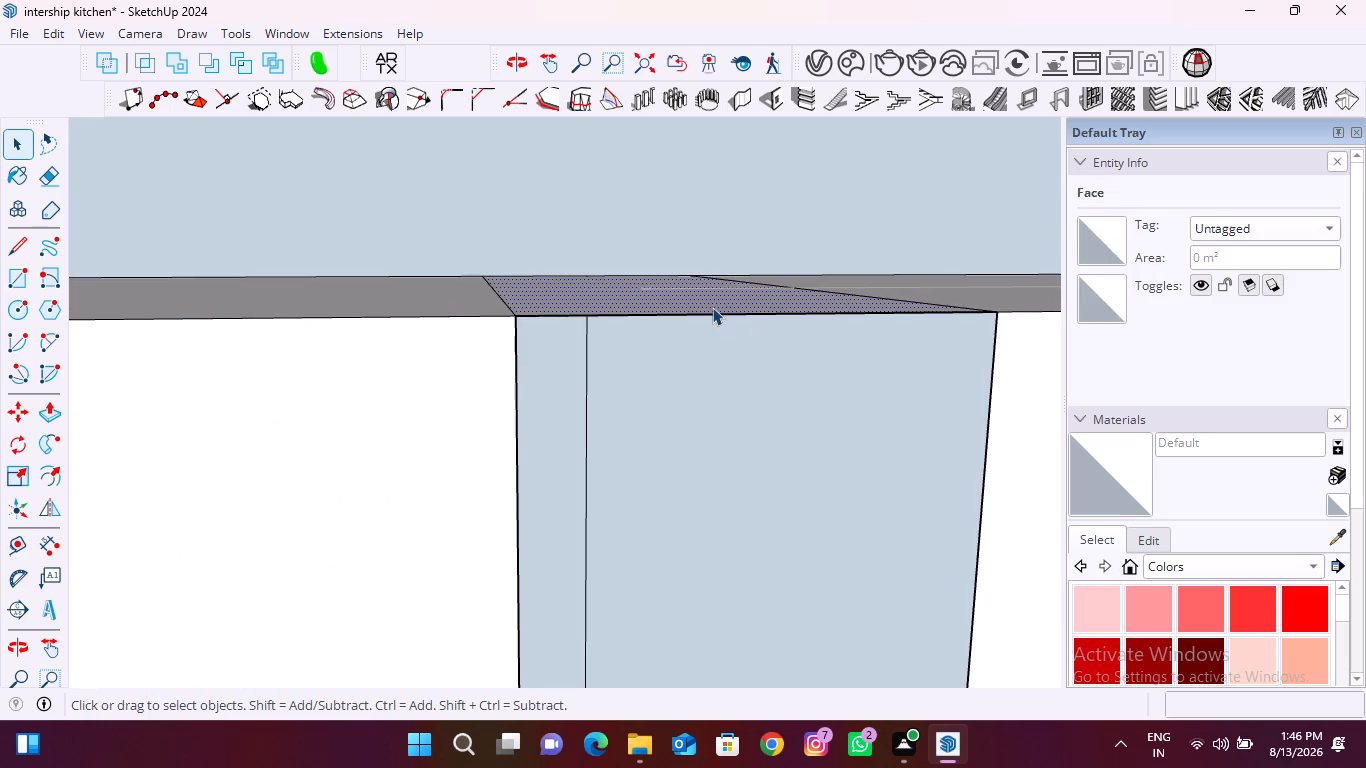
{"action": "left_click", "coordinate": [712, 314]}
{"action": "key", "text": "Delete"}
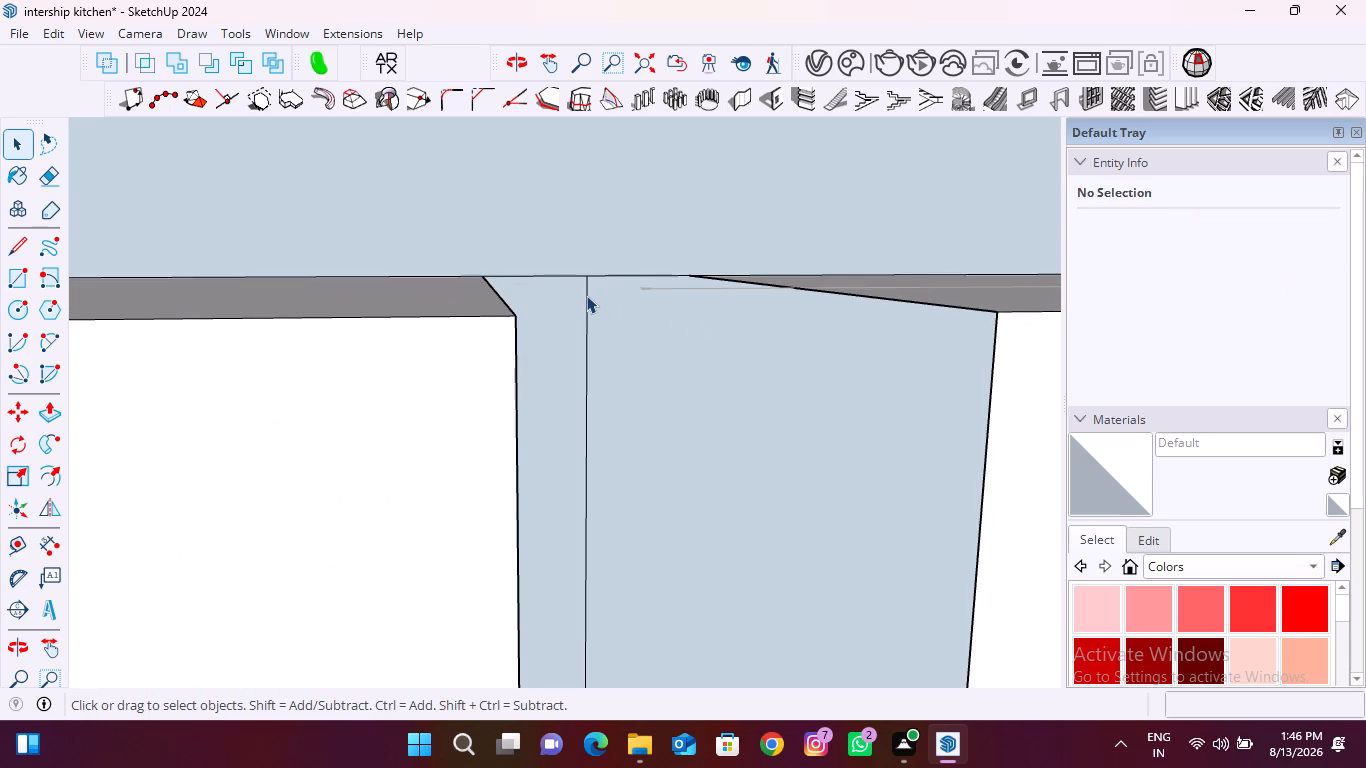
{"action": "left_click", "coordinate": [586, 295]}
{"action": "key", "text": "Delete"}
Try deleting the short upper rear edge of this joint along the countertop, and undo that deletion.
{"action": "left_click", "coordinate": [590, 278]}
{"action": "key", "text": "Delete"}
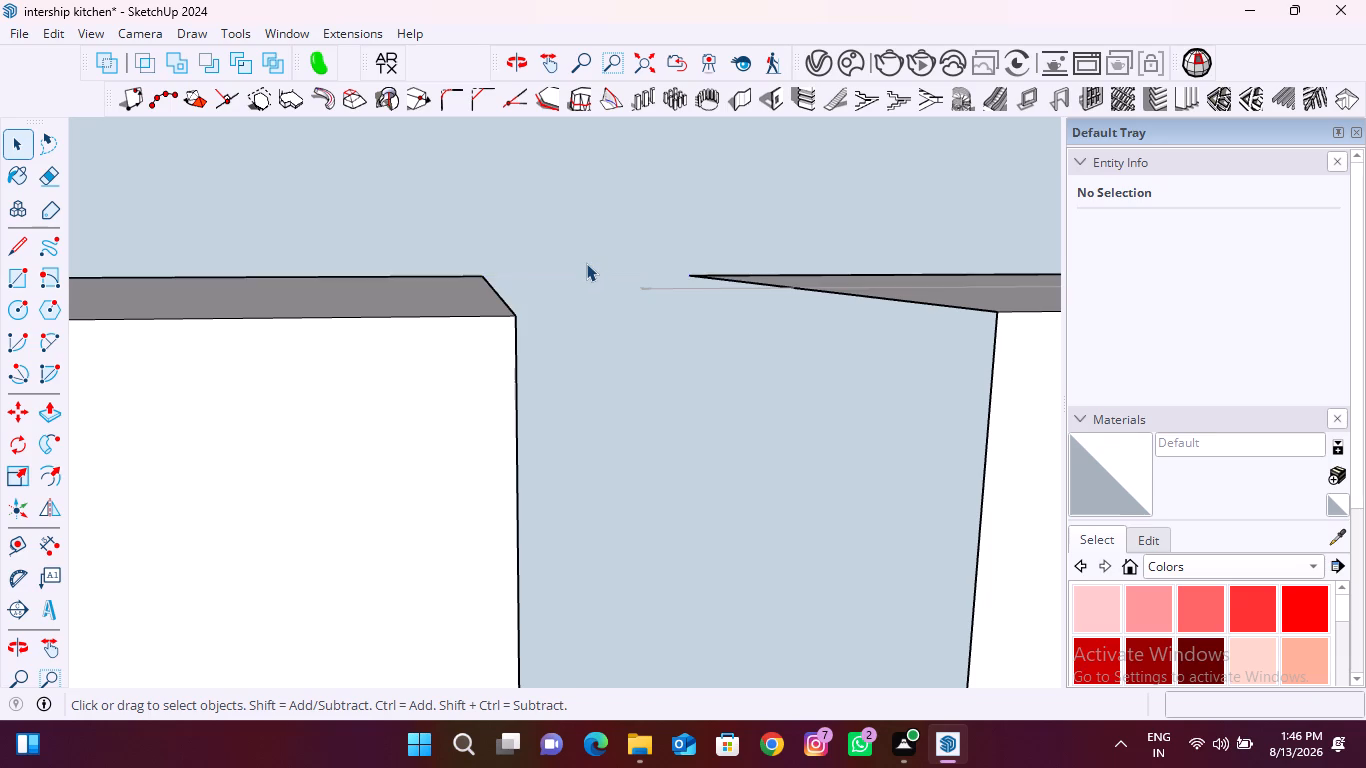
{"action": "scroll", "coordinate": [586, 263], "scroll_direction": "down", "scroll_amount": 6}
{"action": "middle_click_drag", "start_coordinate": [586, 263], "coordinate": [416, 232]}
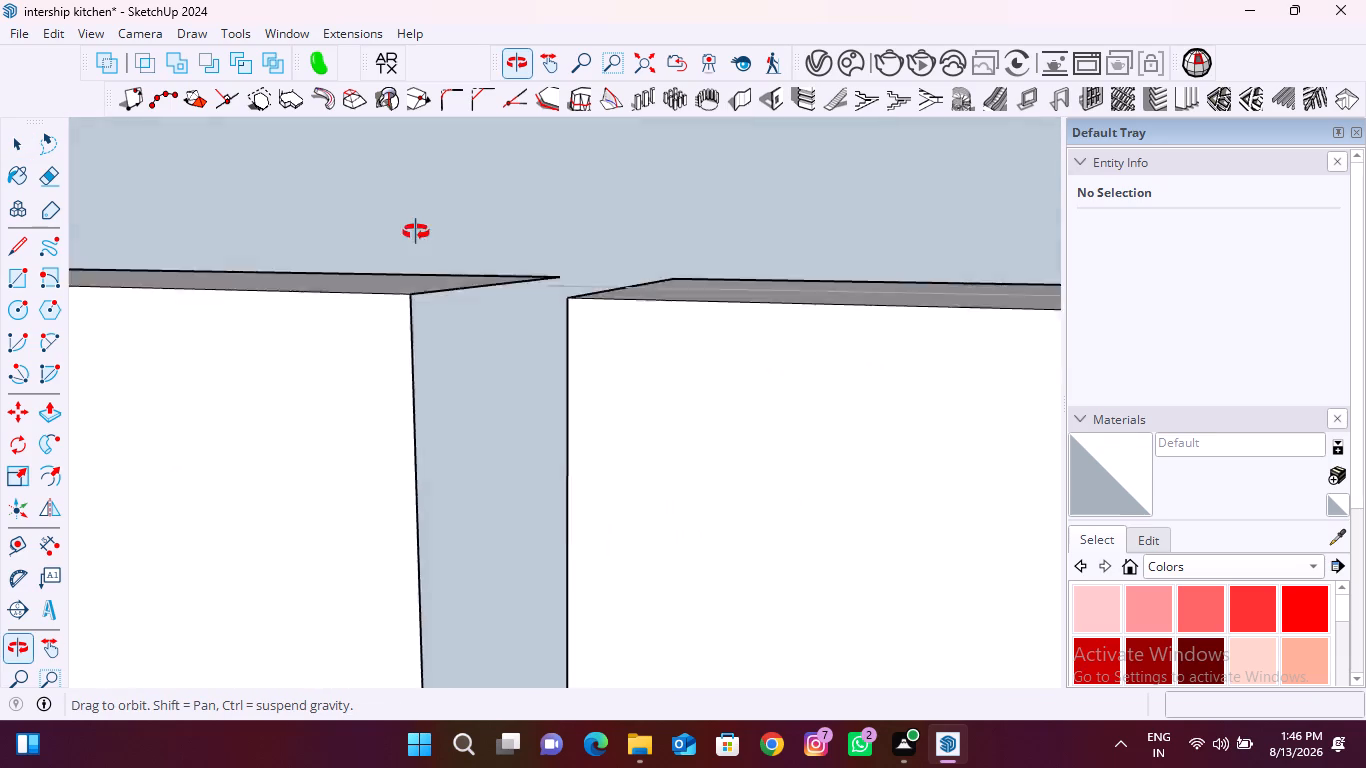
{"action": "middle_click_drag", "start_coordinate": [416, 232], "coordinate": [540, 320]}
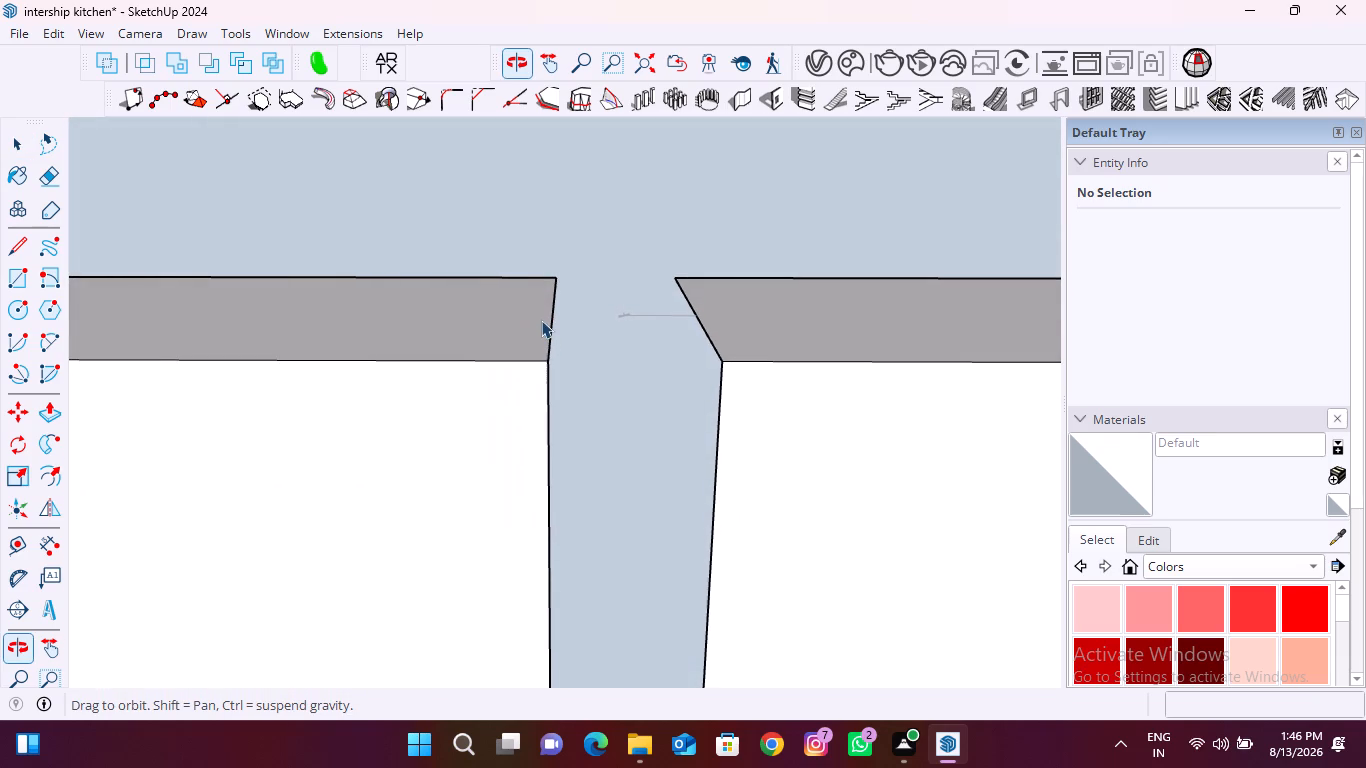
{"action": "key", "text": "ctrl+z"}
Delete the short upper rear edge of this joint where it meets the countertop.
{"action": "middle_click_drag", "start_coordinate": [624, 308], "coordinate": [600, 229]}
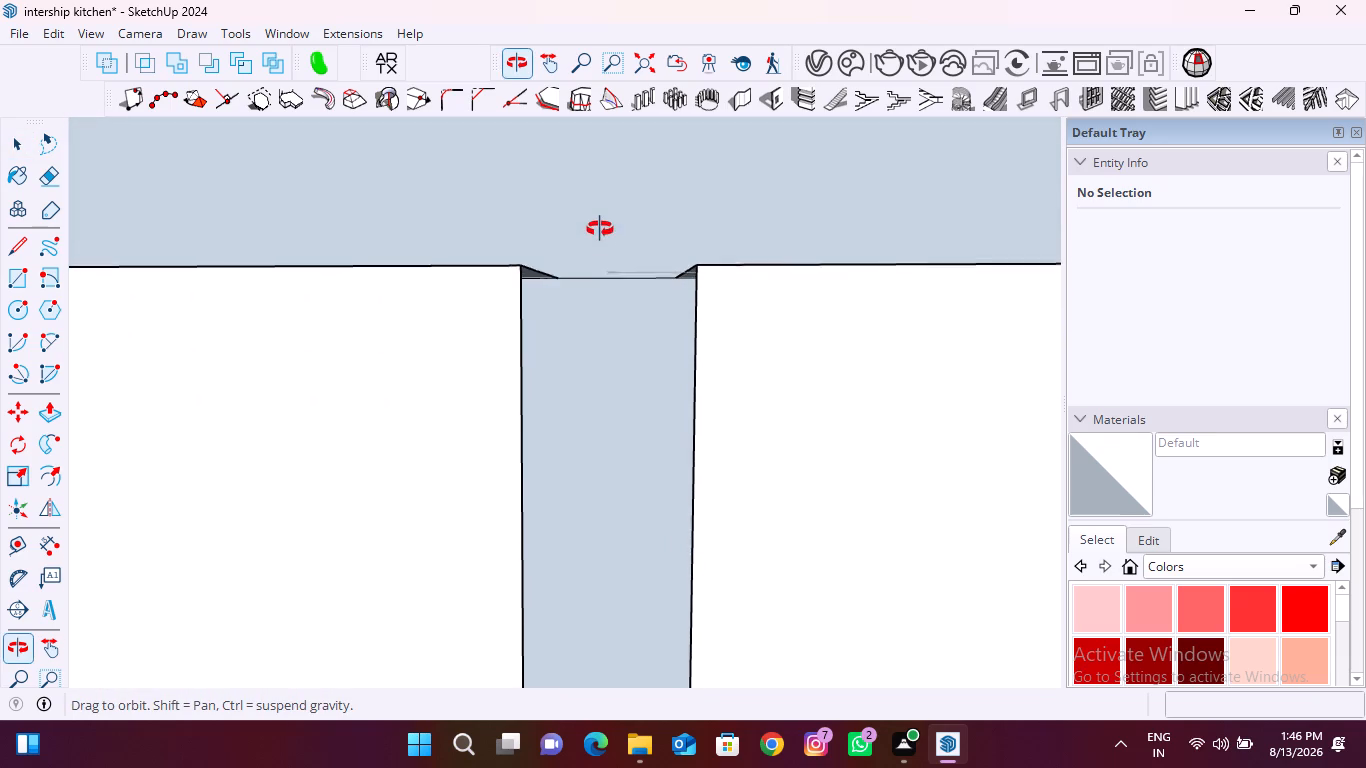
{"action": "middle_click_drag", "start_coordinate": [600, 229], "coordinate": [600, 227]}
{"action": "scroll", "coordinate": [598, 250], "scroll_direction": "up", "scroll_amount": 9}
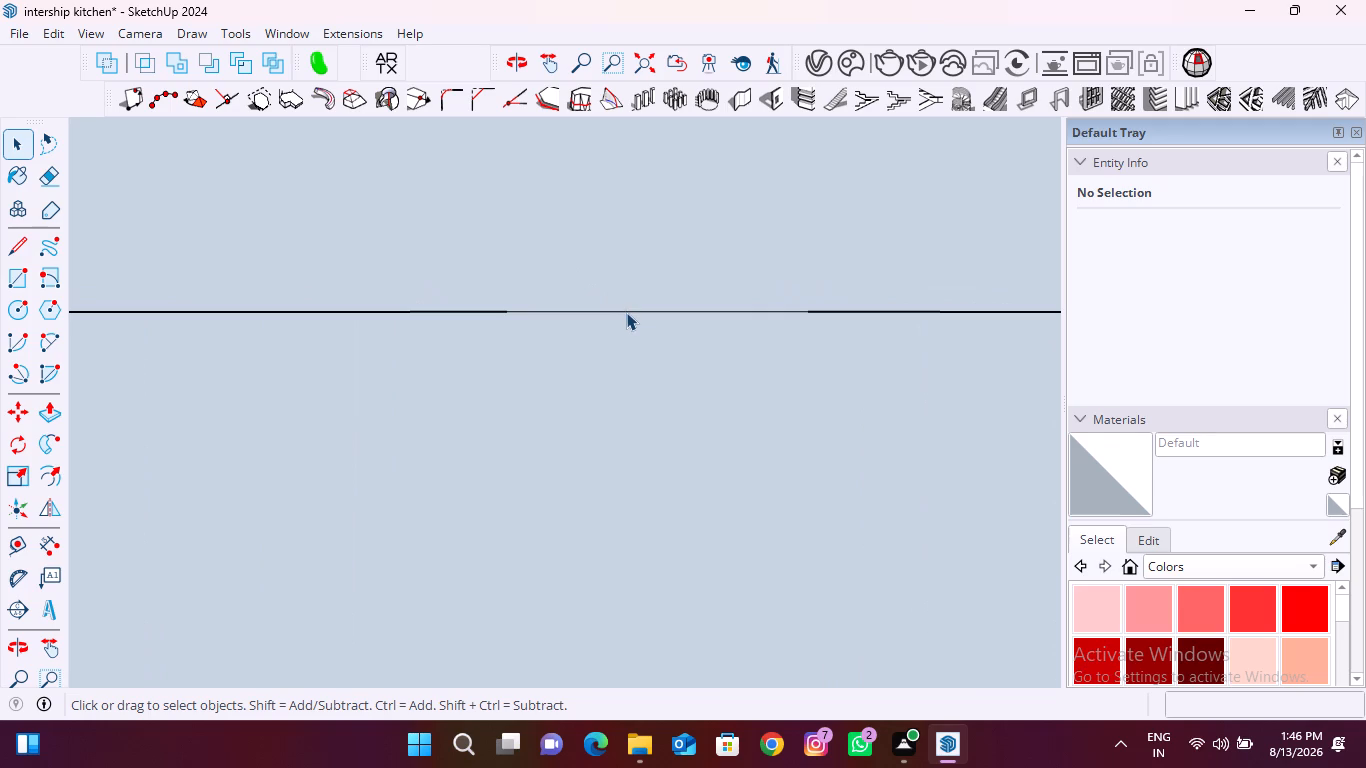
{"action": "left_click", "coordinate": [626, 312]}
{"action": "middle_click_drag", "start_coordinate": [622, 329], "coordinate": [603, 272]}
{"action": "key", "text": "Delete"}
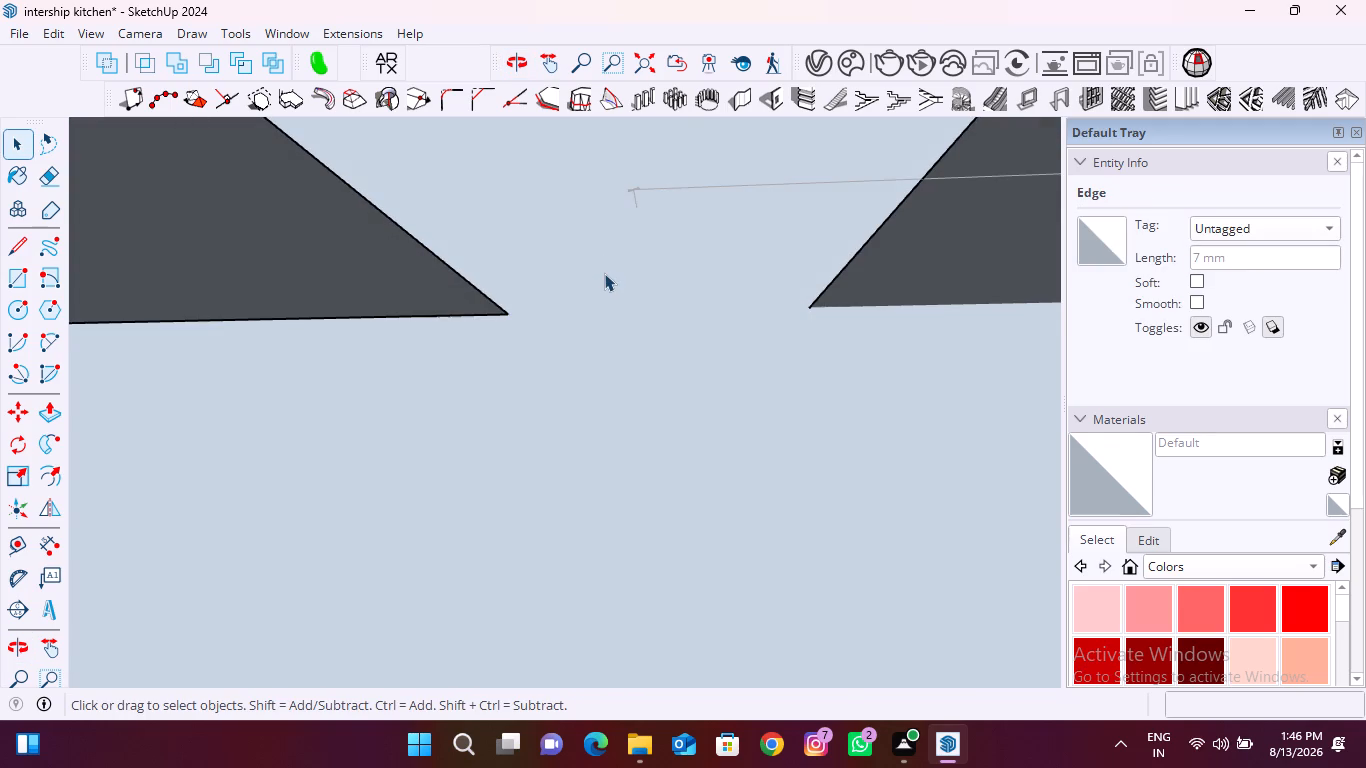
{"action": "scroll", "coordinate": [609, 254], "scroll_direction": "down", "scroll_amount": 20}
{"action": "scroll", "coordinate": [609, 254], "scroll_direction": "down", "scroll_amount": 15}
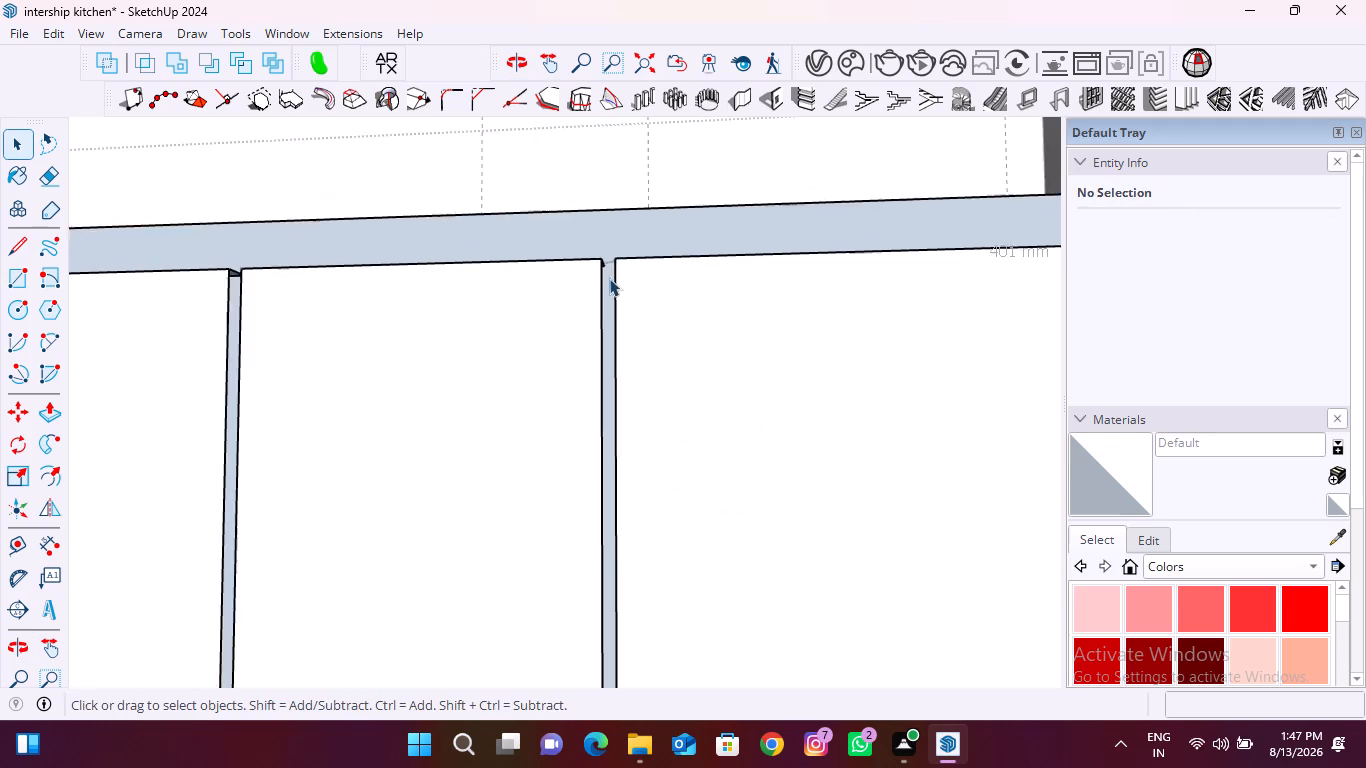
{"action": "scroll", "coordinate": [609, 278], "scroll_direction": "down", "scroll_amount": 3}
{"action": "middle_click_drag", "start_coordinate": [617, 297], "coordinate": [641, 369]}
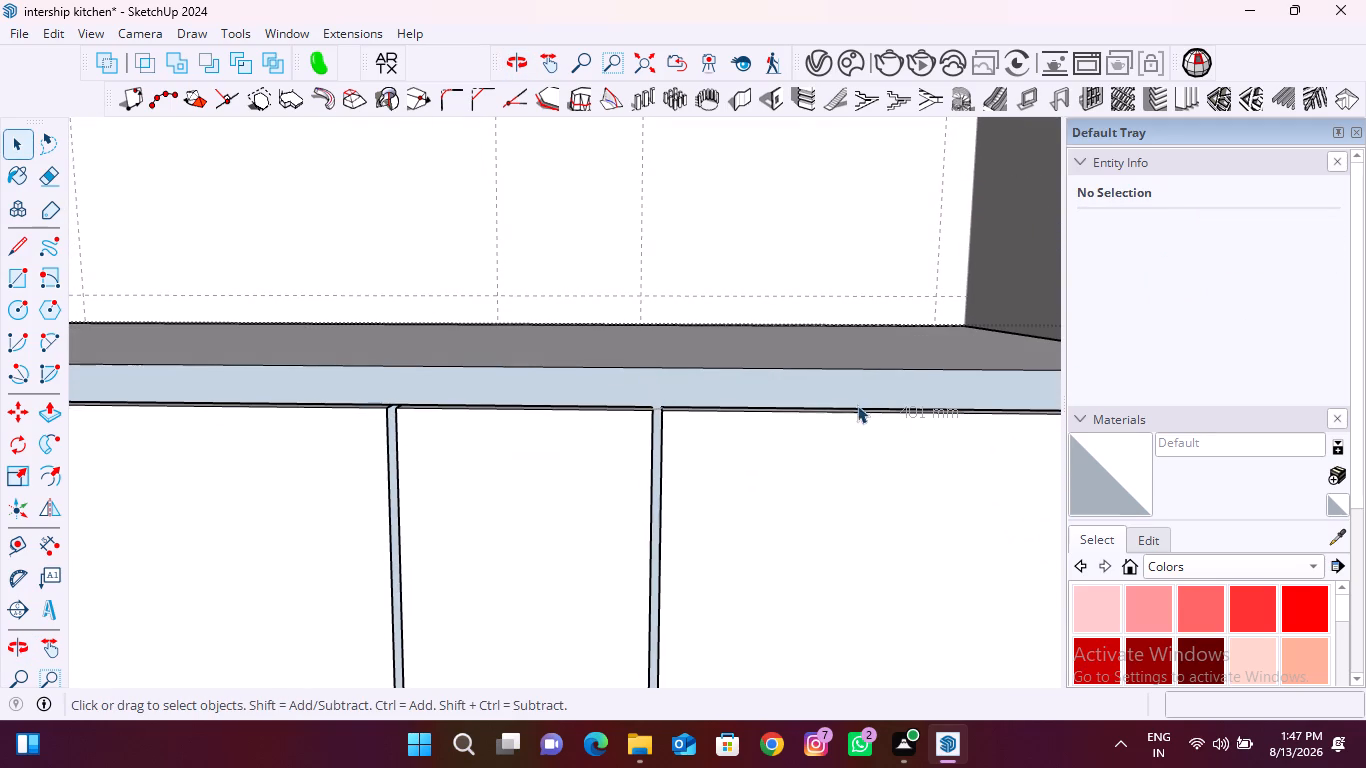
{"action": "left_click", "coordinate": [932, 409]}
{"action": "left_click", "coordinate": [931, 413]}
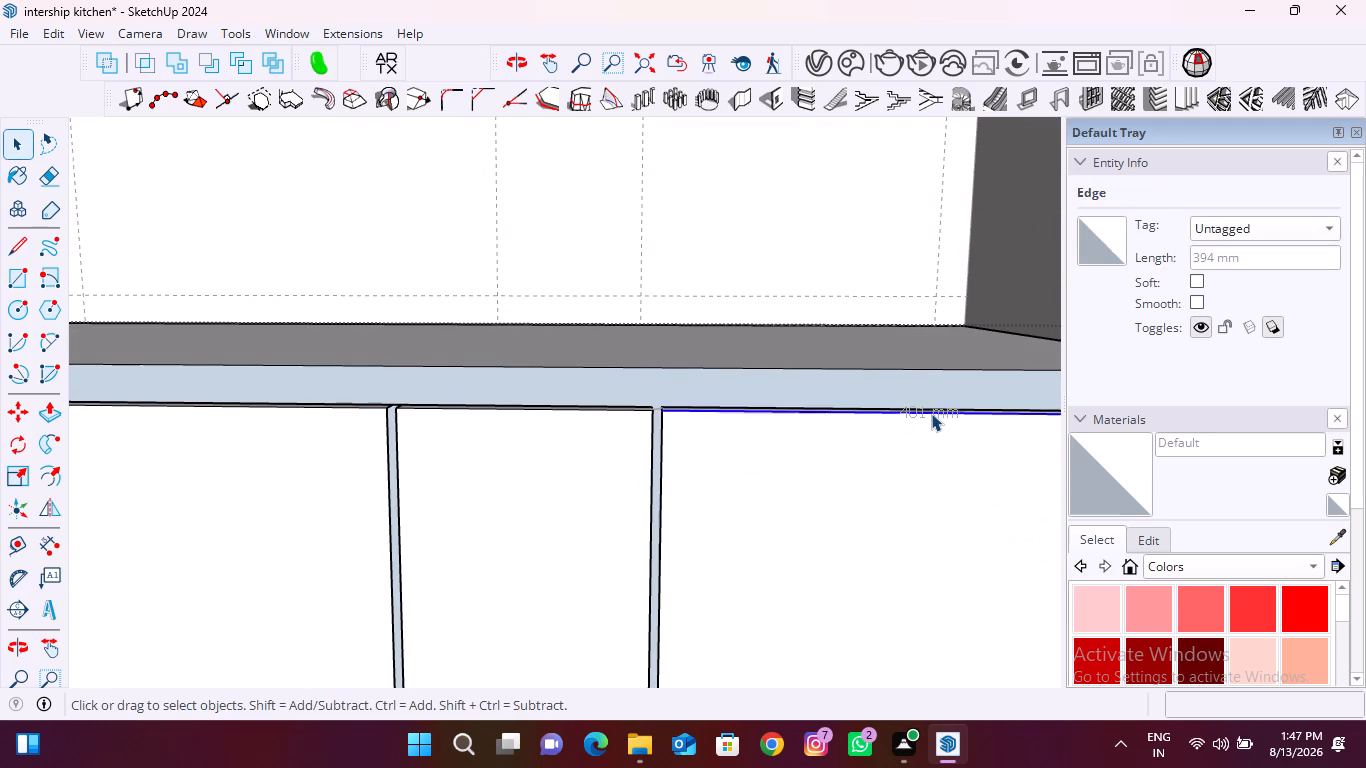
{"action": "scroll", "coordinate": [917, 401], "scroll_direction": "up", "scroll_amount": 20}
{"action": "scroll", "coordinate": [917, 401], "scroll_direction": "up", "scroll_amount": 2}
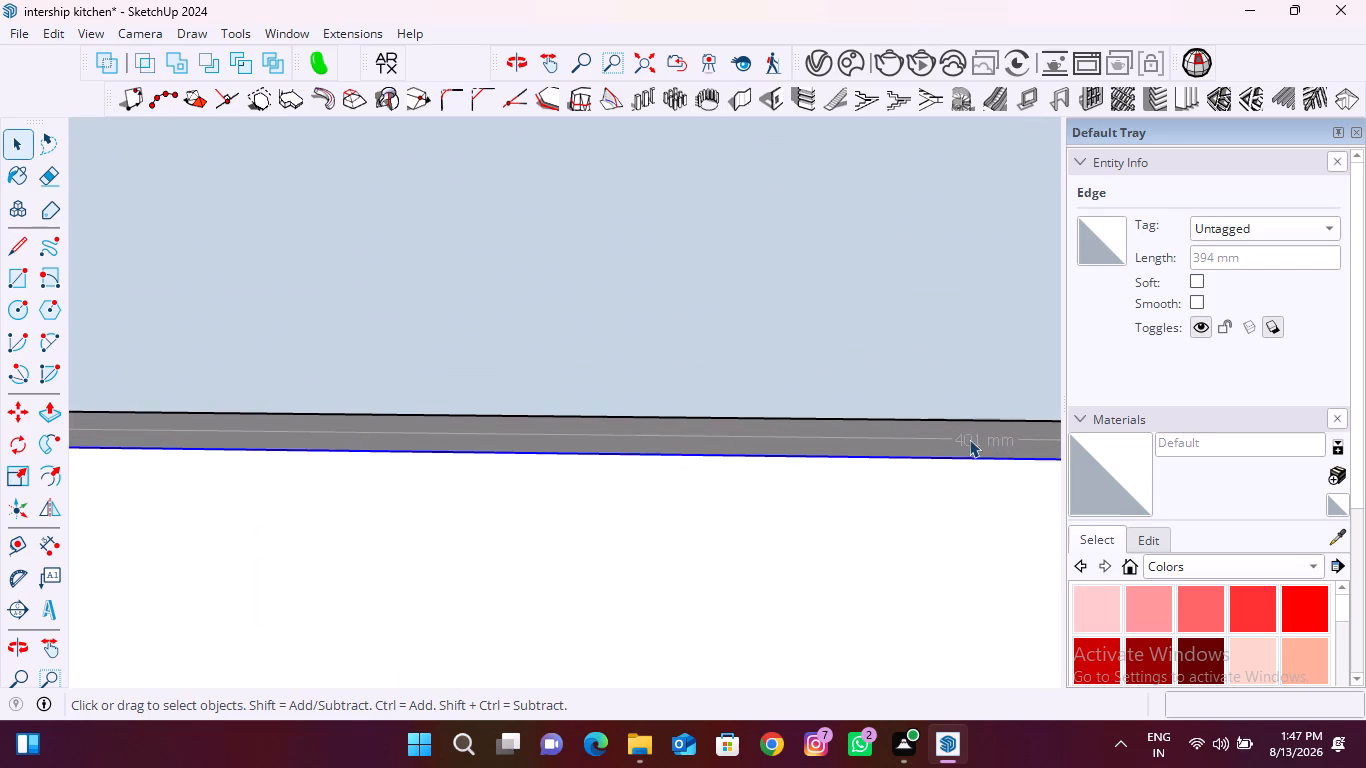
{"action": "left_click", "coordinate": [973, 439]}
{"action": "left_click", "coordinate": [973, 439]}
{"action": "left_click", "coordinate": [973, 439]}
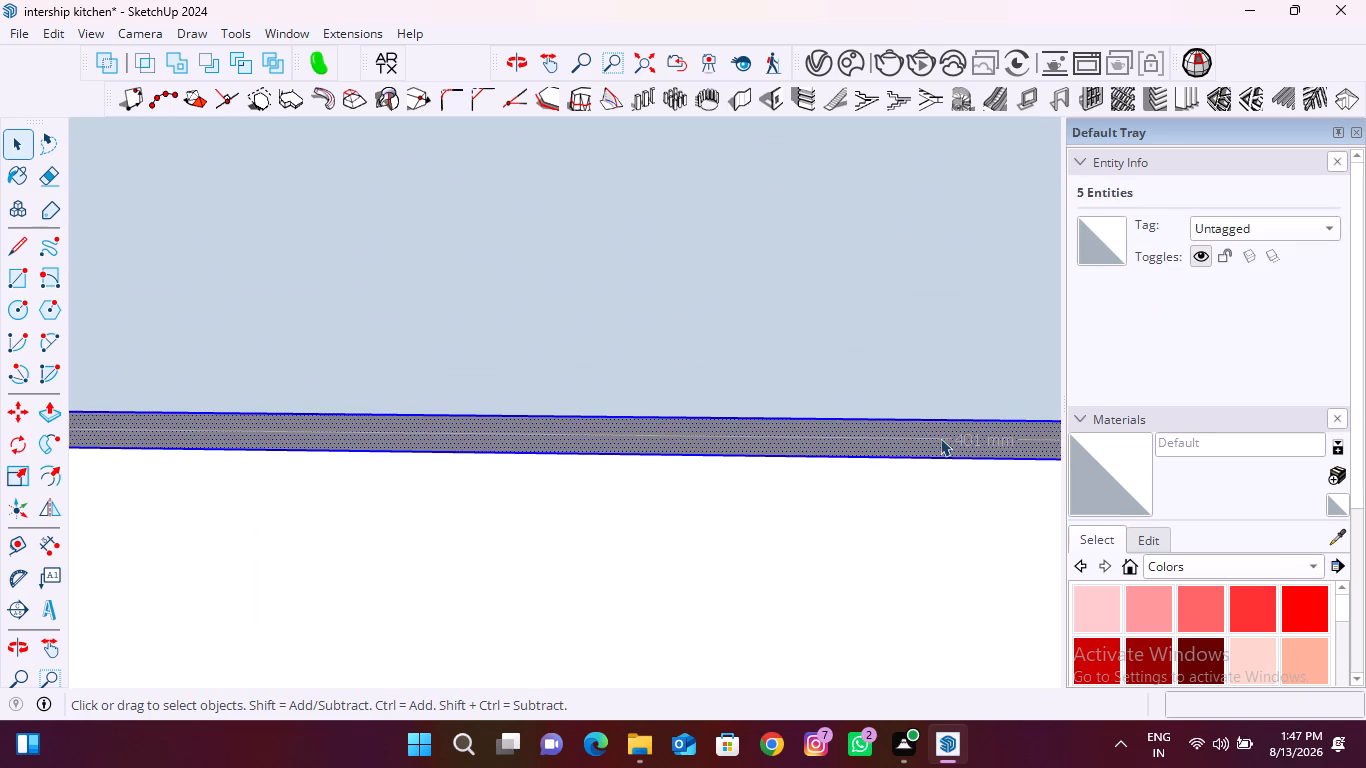
Undo the recent deletions at the joint between the narrow front and the end front, restoring its faces and centre lines.
{"action": "scroll", "coordinate": [877, 423], "scroll_direction": "down", "scroll_amount": 5}
{"action": "key", "text": "ctrl+z"}
{"action": "key", "text": "ctrl+z"}
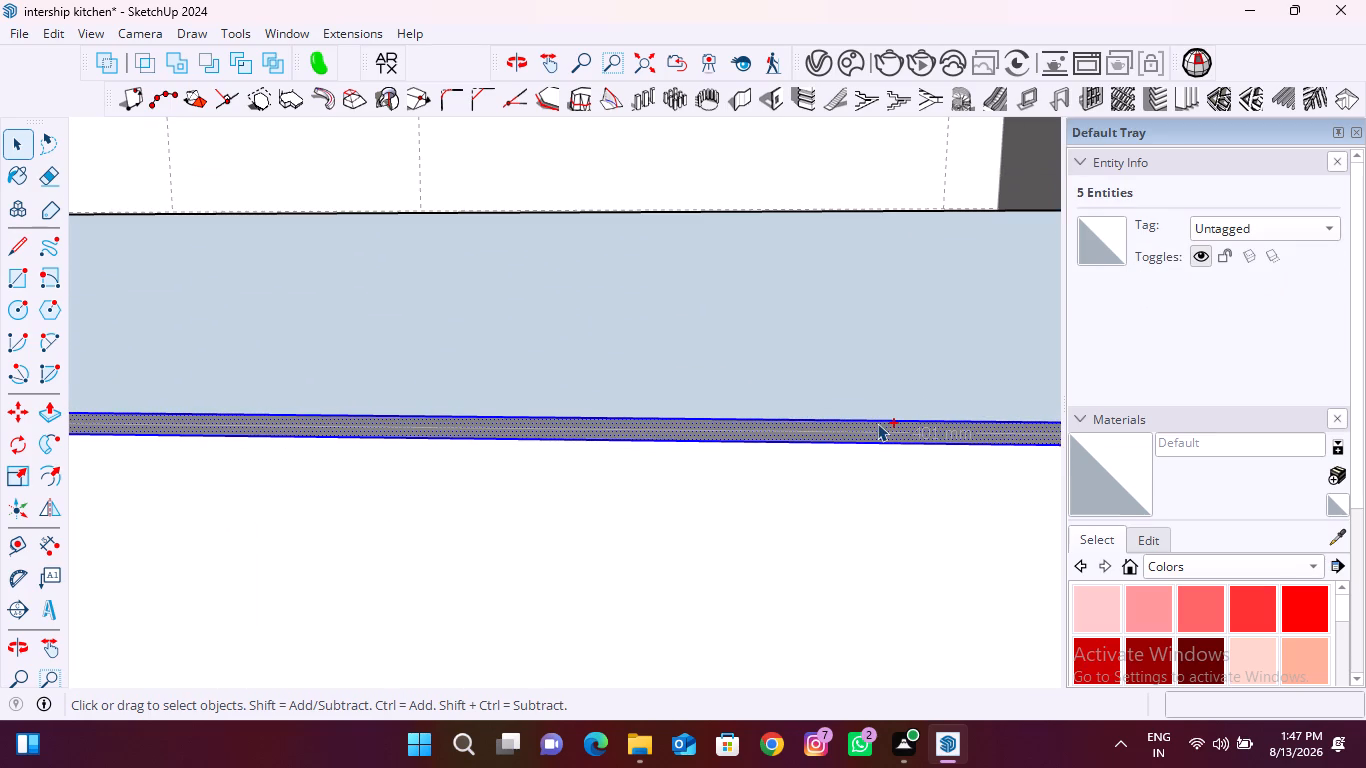
{"action": "scroll", "coordinate": [870, 412], "scroll_direction": "down", "scroll_amount": 16}
{"action": "scroll", "coordinate": [565, 419], "scroll_direction": "up", "scroll_amount": 12}
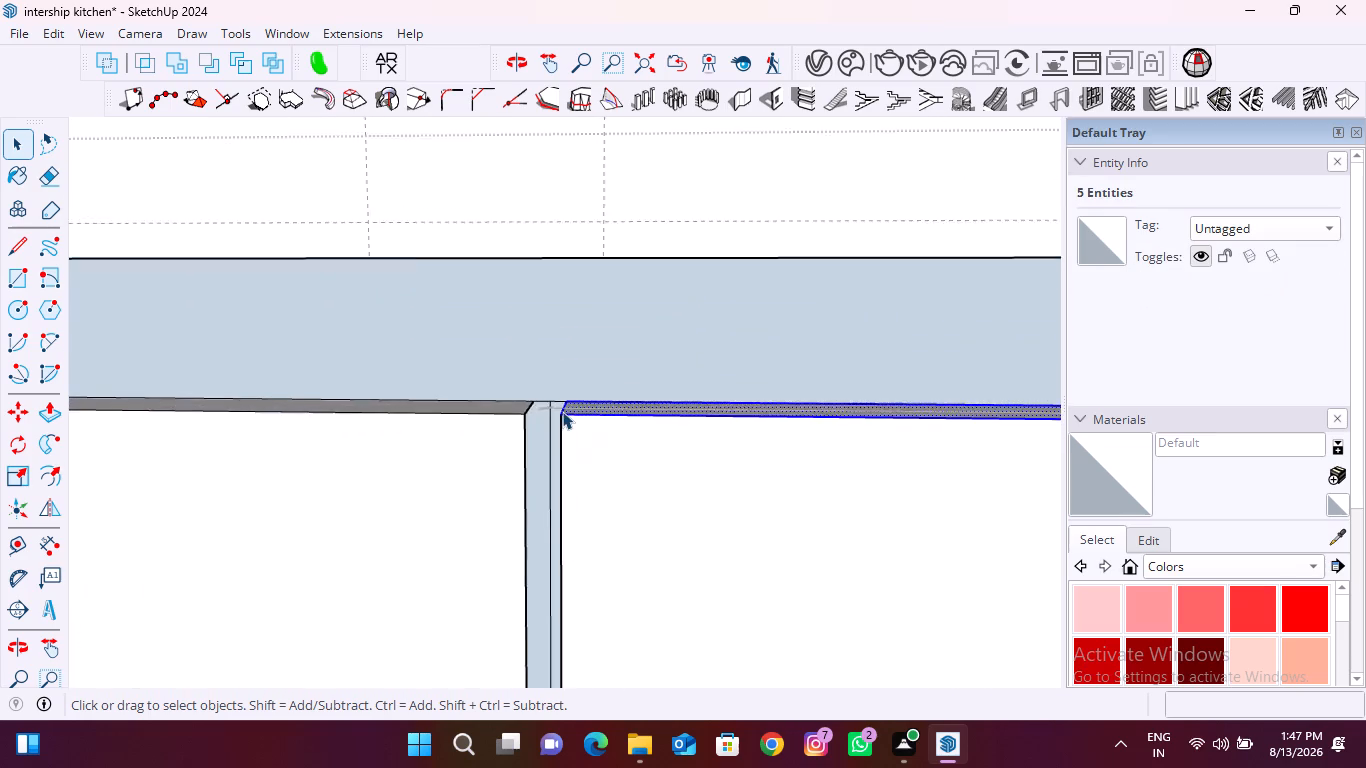
{"action": "scroll", "coordinate": [562, 411], "scroll_direction": "up", "scroll_amount": 9}
{"action": "middle_click_drag", "start_coordinate": [549, 406], "coordinate": [562, 535]}
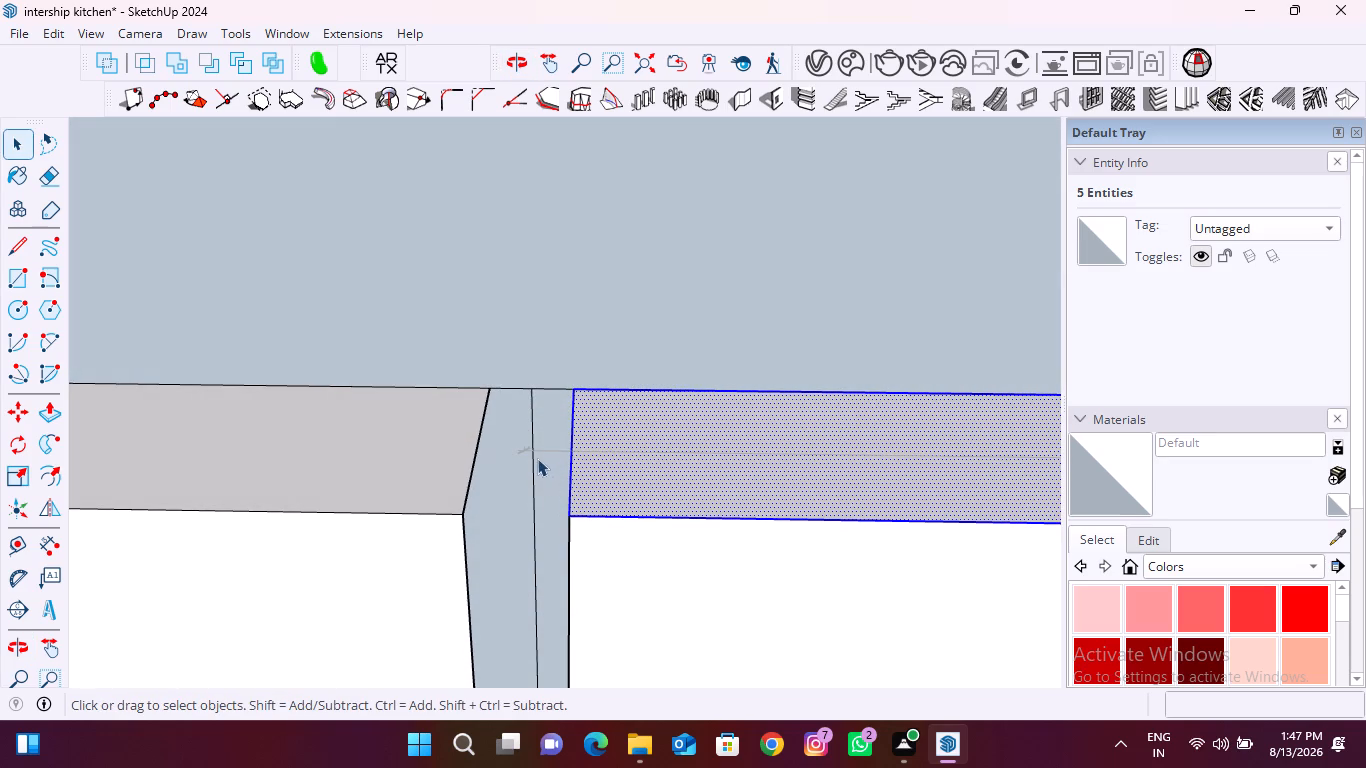
{"action": "left_click", "coordinate": [540, 452]}
{"action": "left_click", "coordinate": [540, 452]}
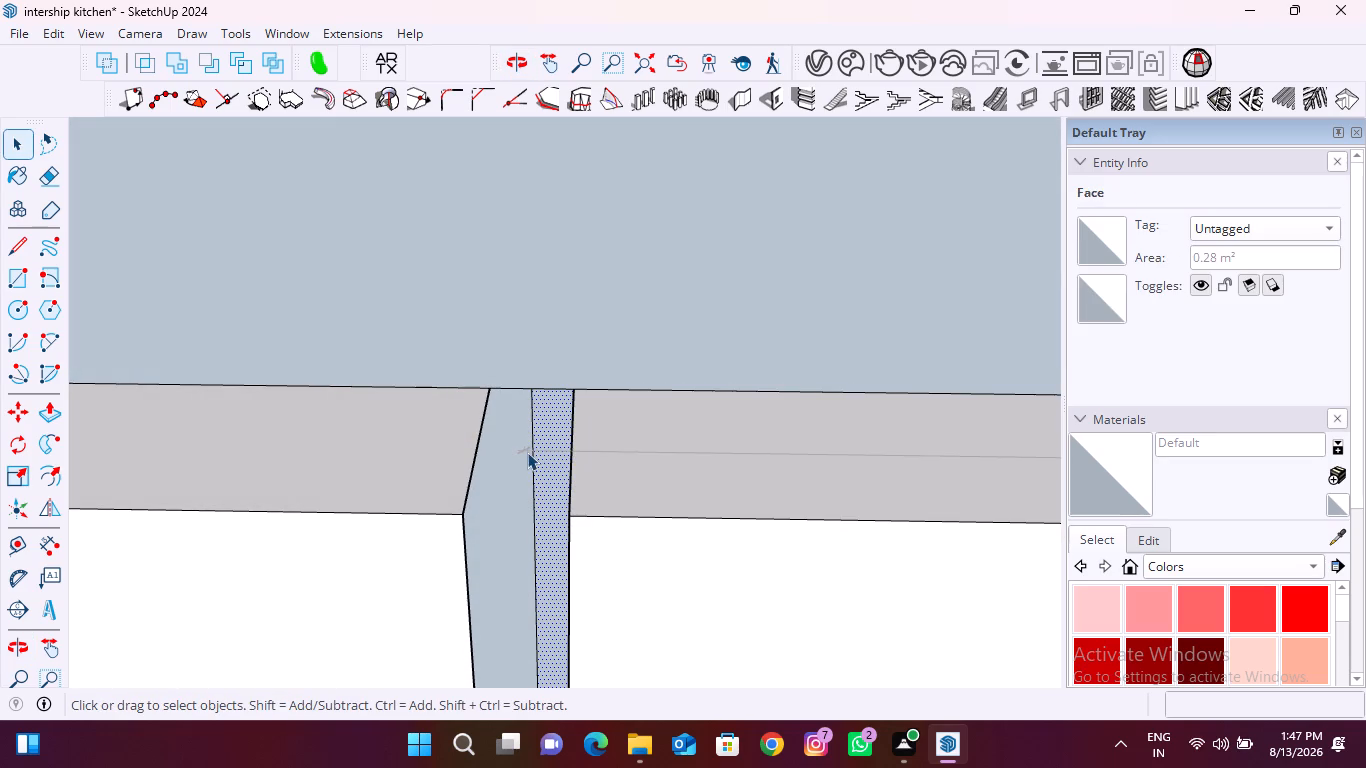
{"action": "left_click", "coordinate": [527, 452]}
{"action": "key", "text": "ctrl+z"}
{"action": "key", "text": "ctrl+z"}
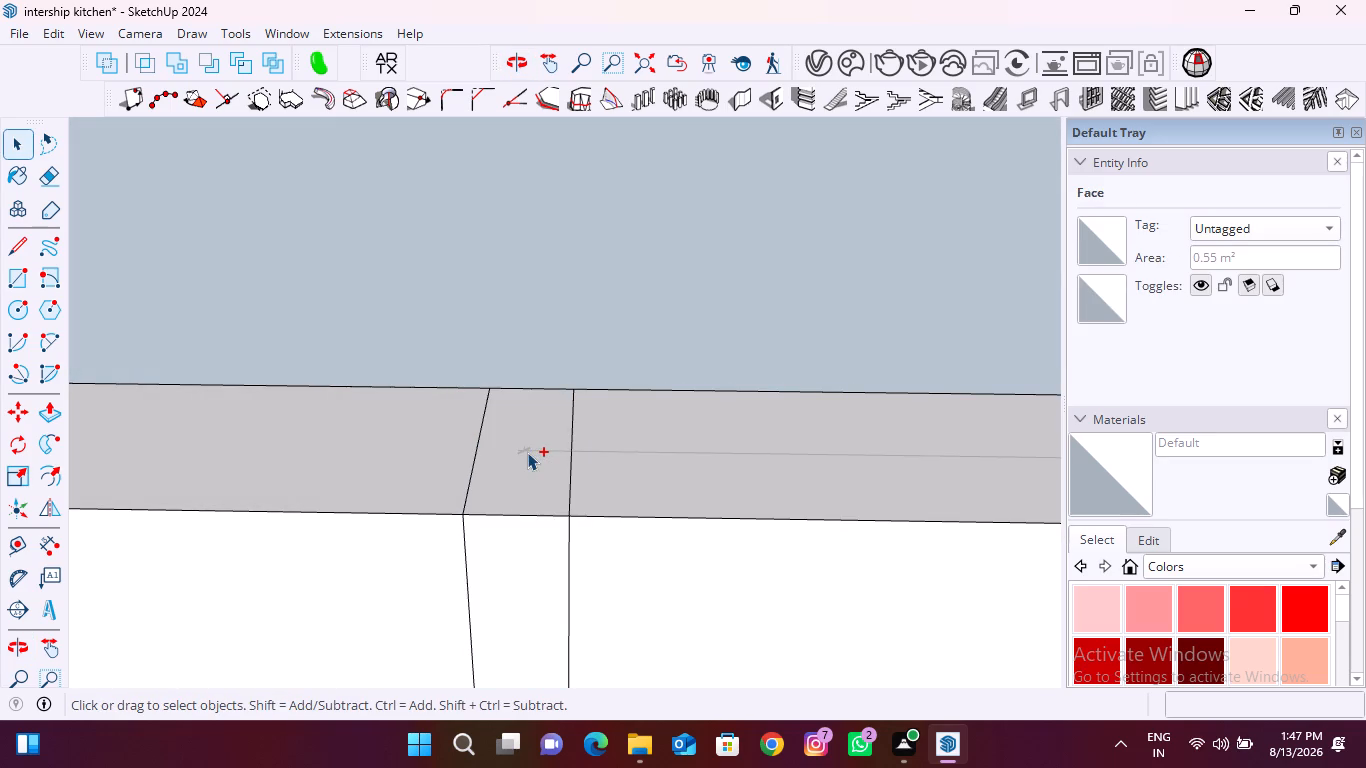
{"action": "key", "text": "ctrl+z"}
{"action": "key", "text": "ctrl+z"}
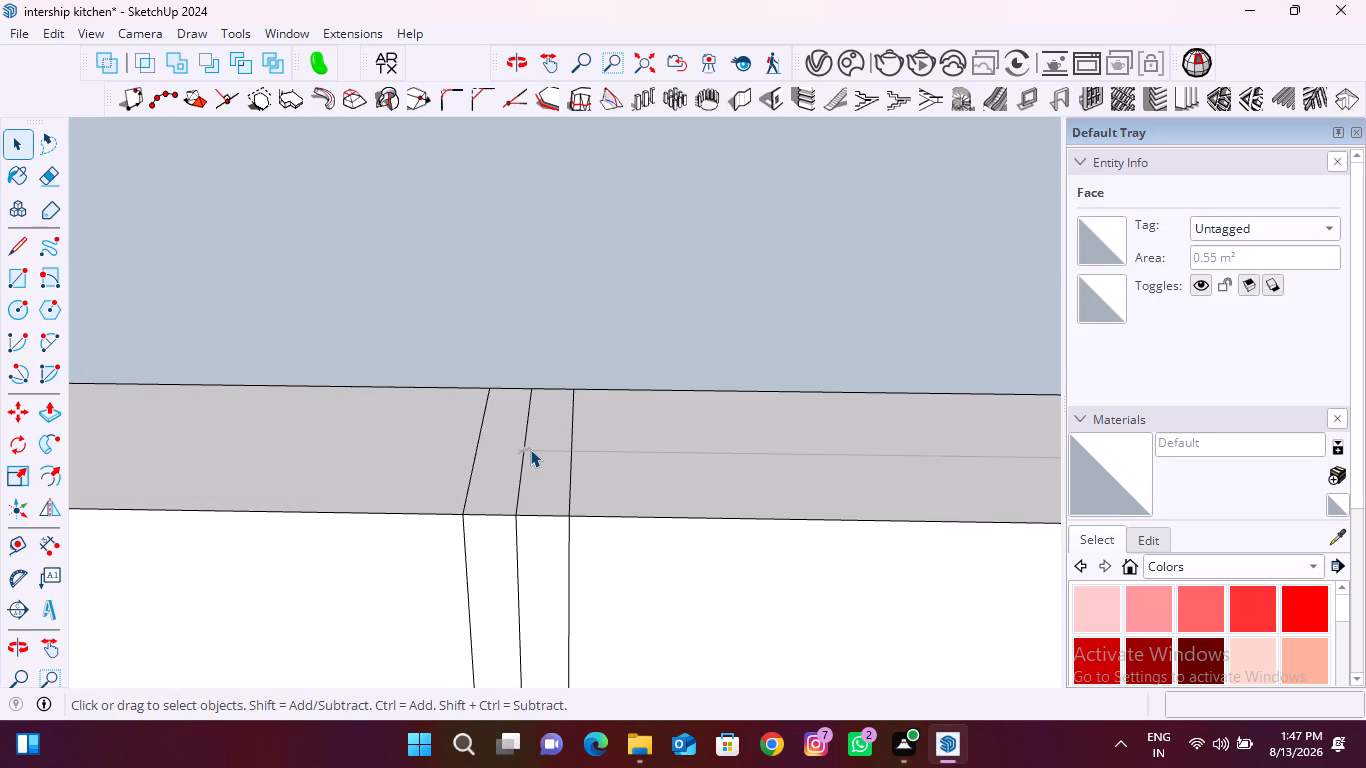
{"action": "left_click", "coordinate": [530, 449]}
{"action": "left_click", "coordinate": [530, 449]}
{"action": "scroll", "coordinate": [345, 445], "scroll_direction": "down", "scroll_amount": 14}
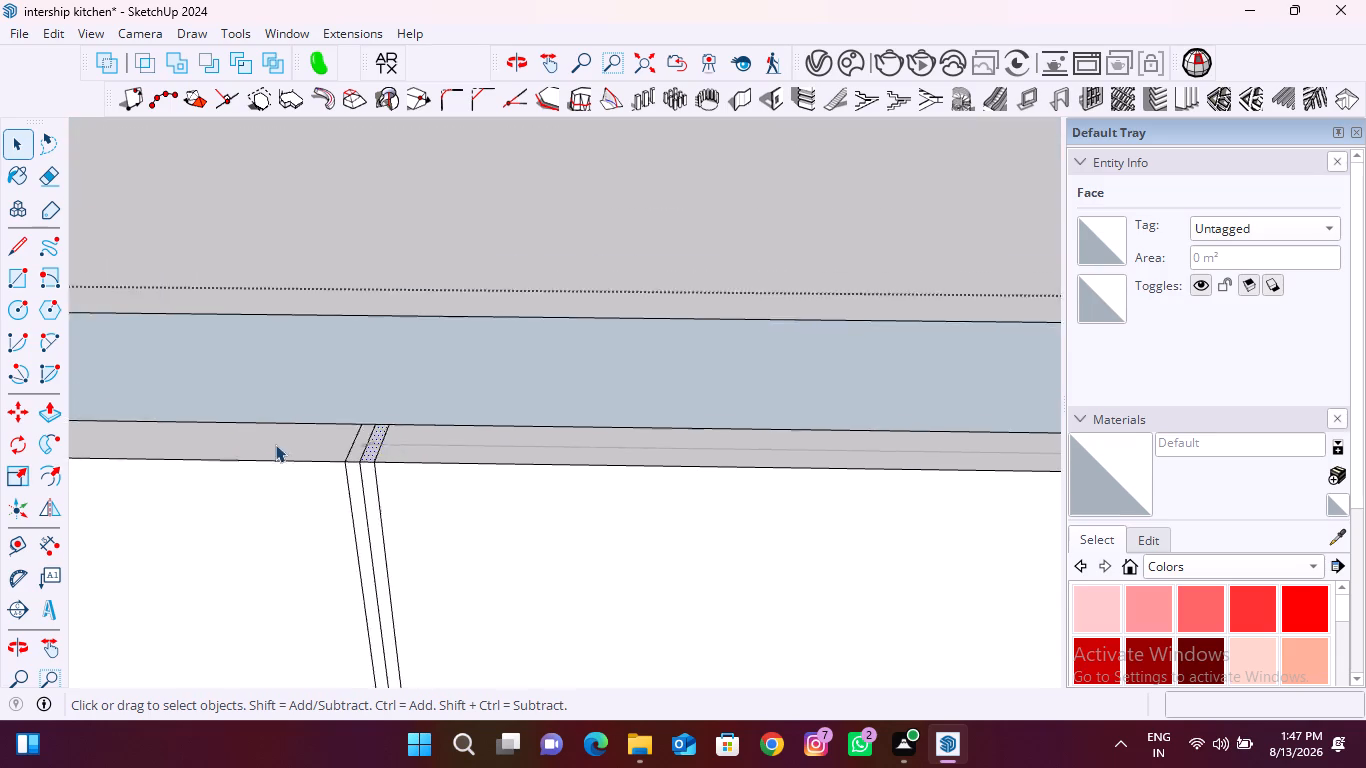
{"action": "scroll", "coordinate": [275, 444], "scroll_direction": "down", "scroll_amount": 14}
{"action": "scroll", "coordinate": [476, 455], "scroll_direction": "up", "scroll_amount": 18}
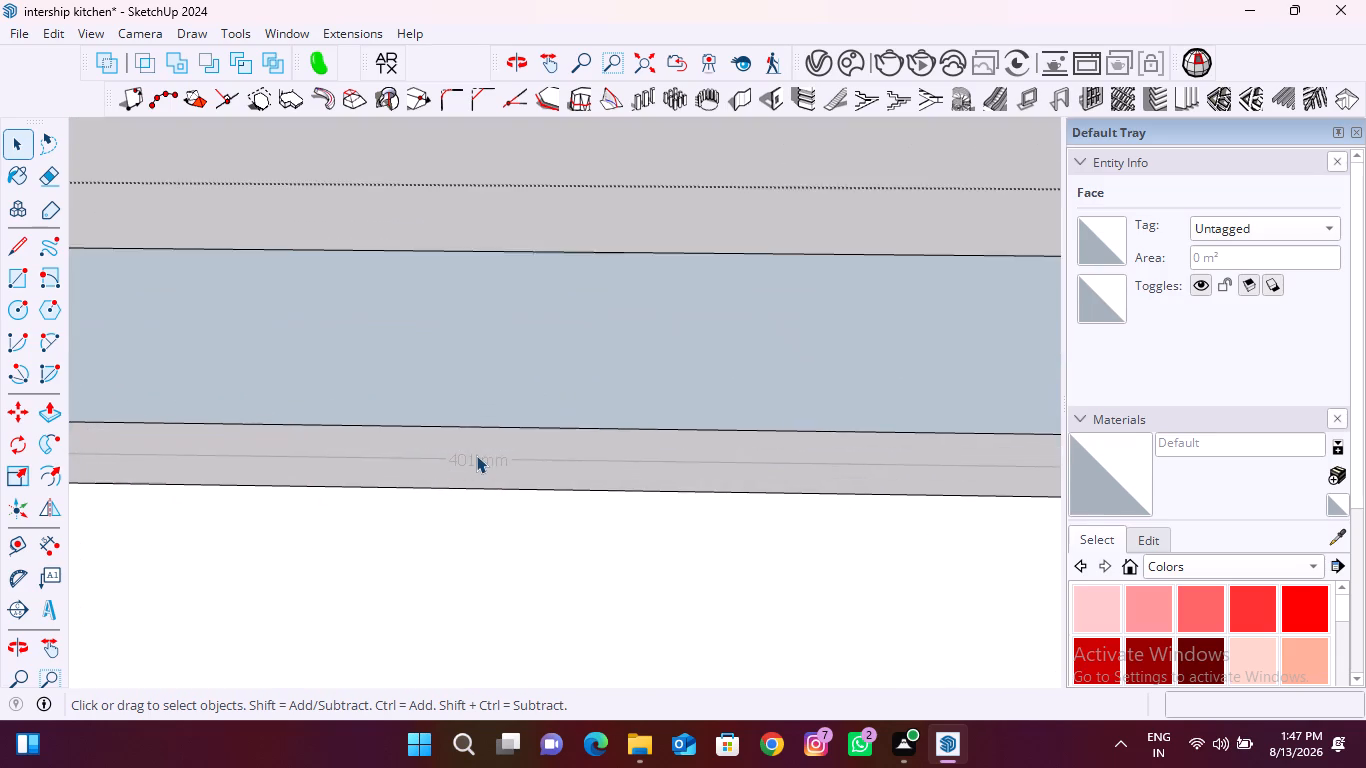
{"action": "scroll", "coordinate": [476, 455], "scroll_direction": "up", "scroll_amount": 4}
{"action": "left_click", "coordinate": [473, 464]}
{"action": "left_click", "coordinate": [473, 464]}
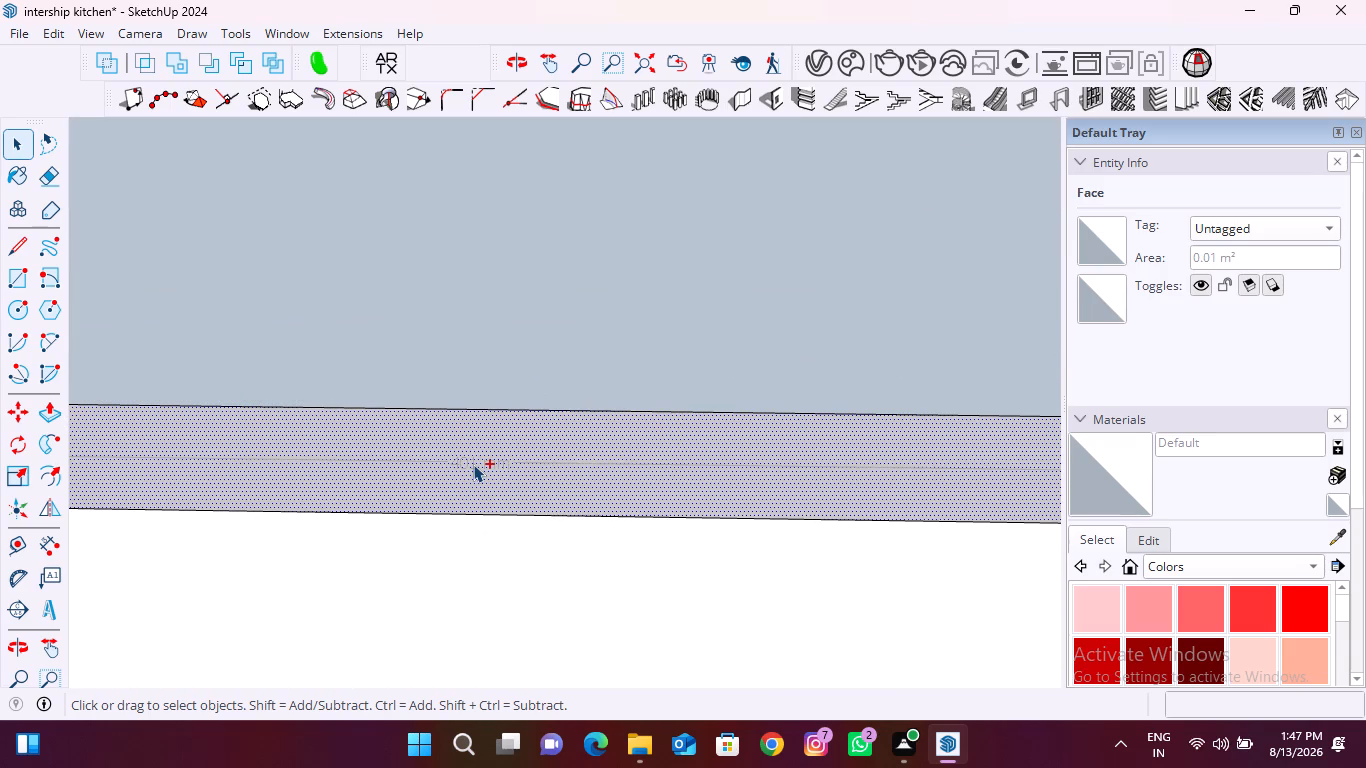
{"action": "key", "text": "ctrl+z"}
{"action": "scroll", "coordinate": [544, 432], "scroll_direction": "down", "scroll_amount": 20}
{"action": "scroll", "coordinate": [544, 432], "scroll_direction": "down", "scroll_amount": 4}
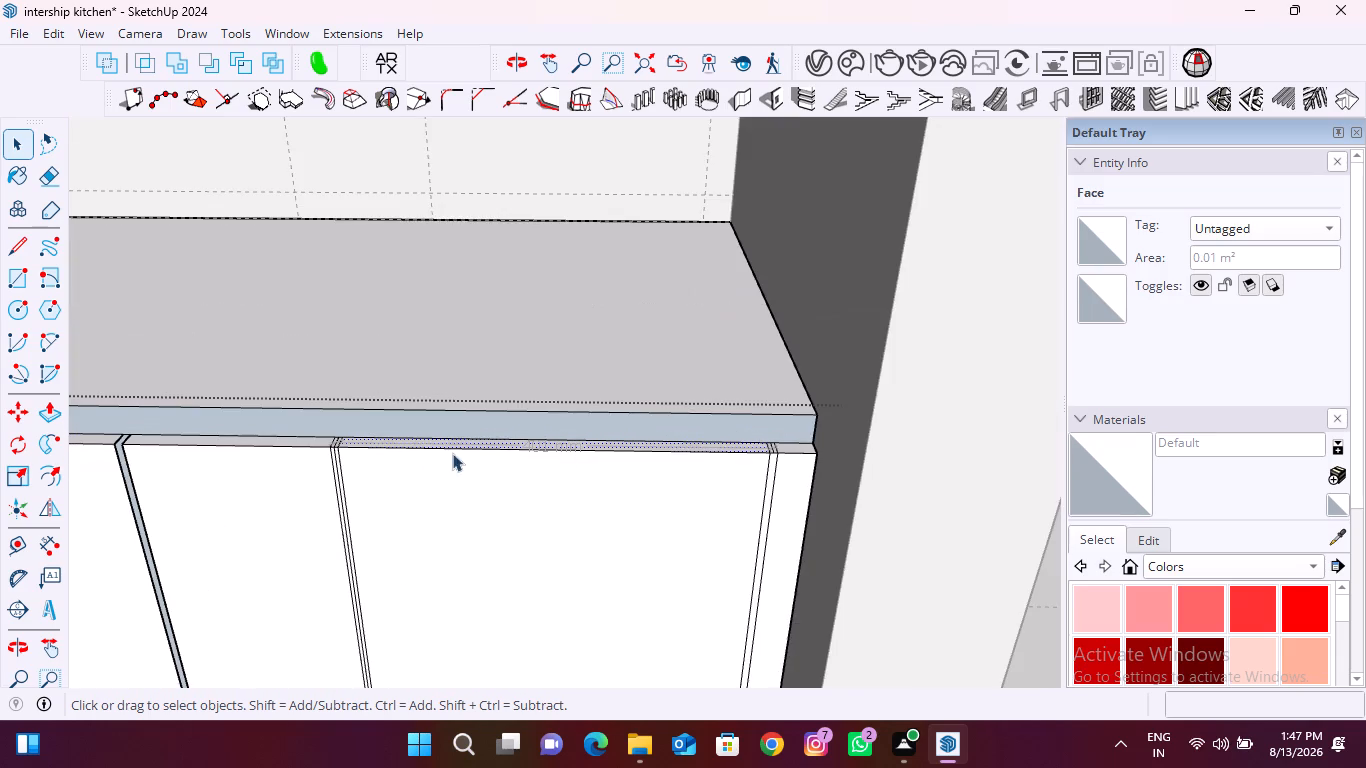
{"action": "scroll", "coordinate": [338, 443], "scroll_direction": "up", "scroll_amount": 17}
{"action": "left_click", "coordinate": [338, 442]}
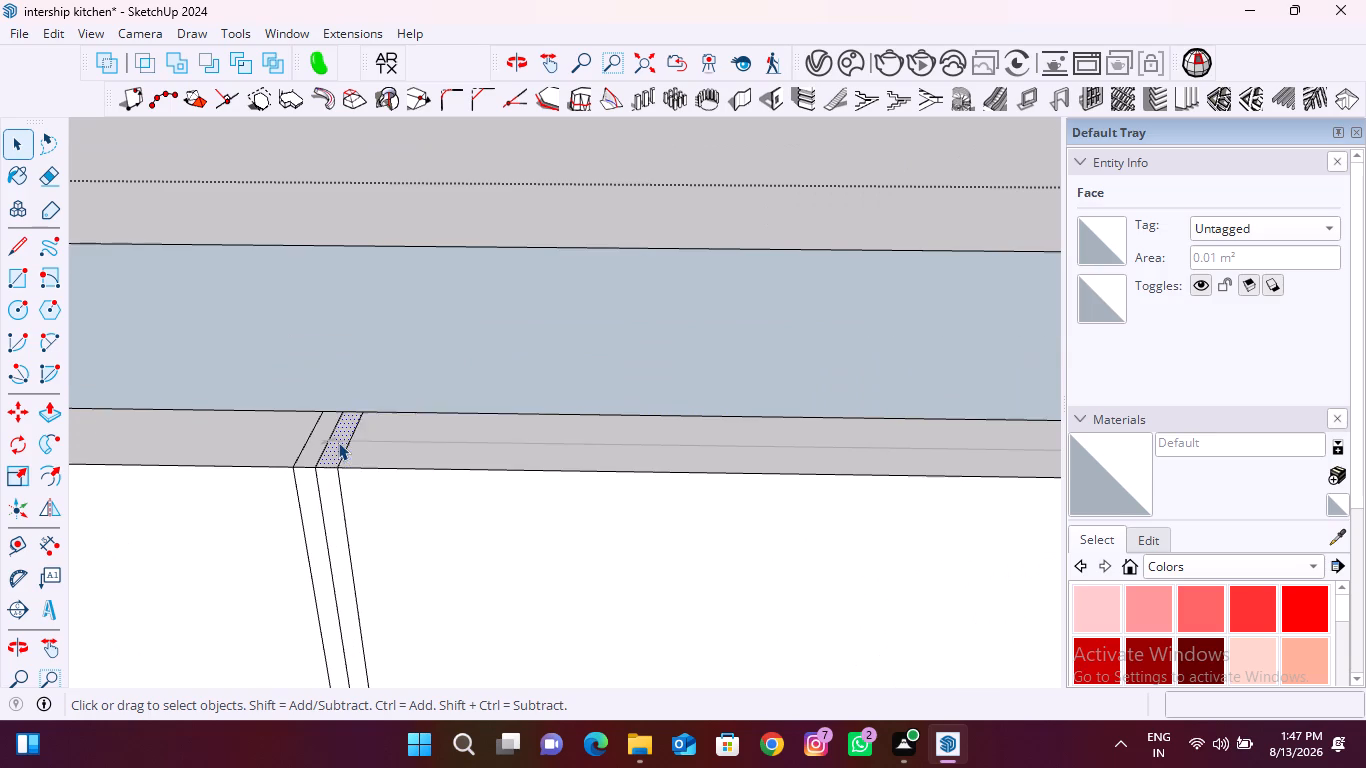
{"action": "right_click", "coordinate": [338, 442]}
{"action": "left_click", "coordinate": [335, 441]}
Delete the centre line and upper end face of the joint between the end front and the slim strip by the corner.
{"action": "scroll", "coordinate": [352, 431], "scroll_direction": "down", "scroll_amount": 13}
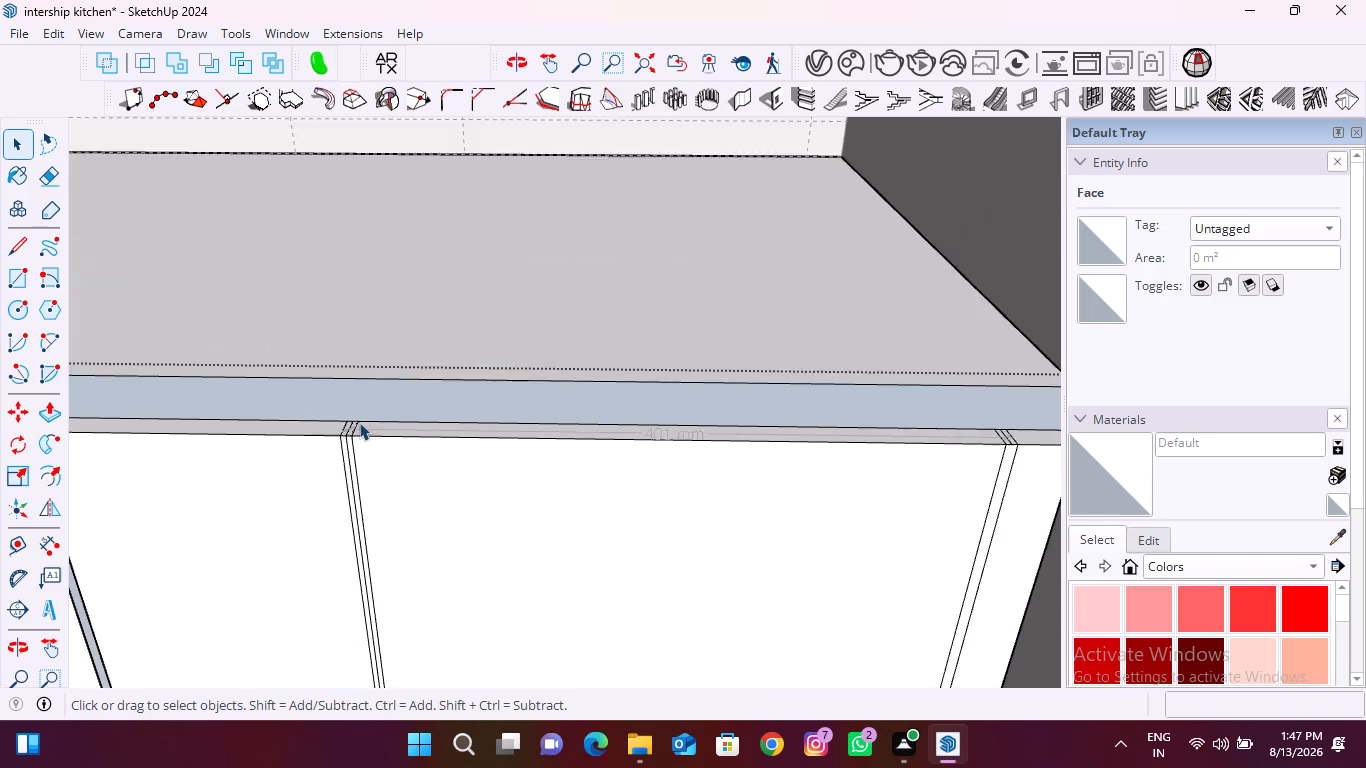
{"action": "scroll", "coordinate": [359, 422], "scroll_direction": "down", "scroll_amount": 10}
{"action": "scroll", "coordinate": [636, 461], "scroll_direction": "up", "scroll_amount": 12}
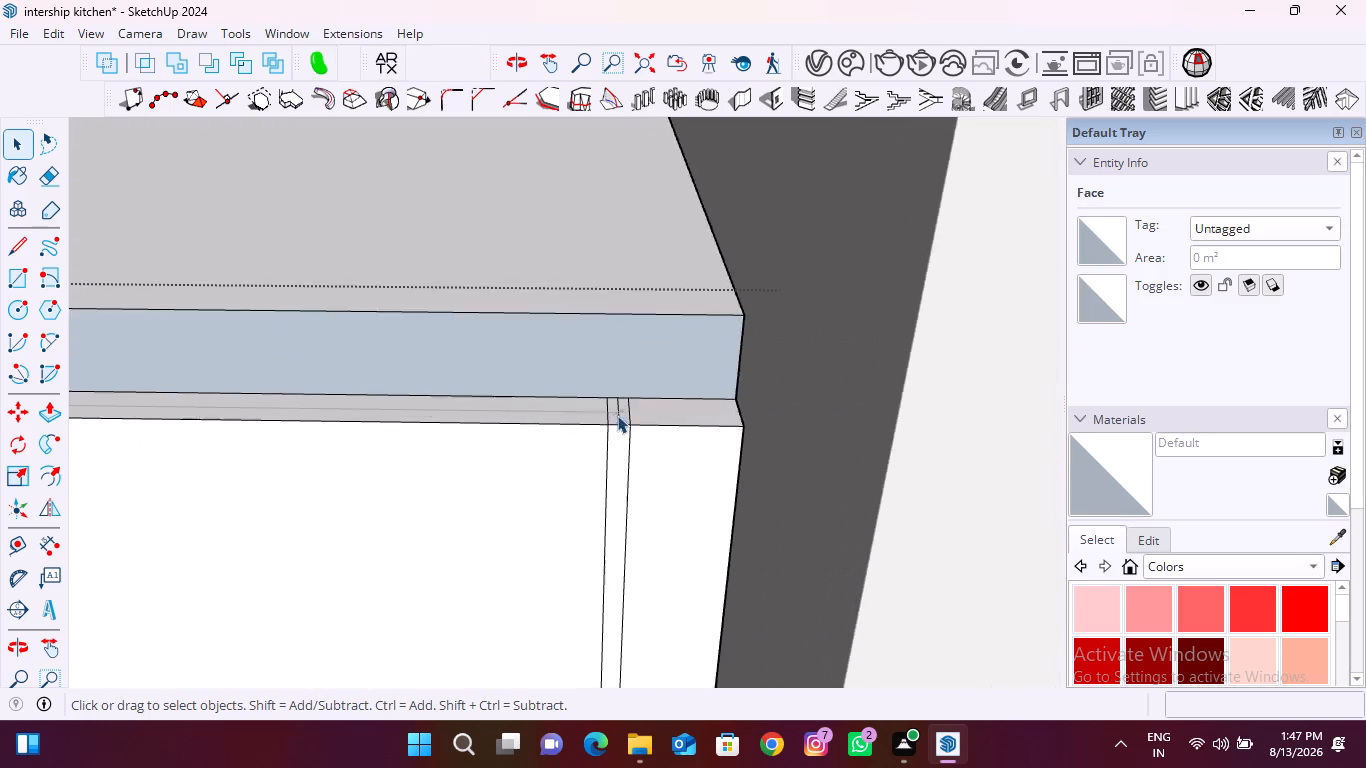
{"action": "scroll", "coordinate": [617, 415], "scroll_direction": "up", "scroll_amount": 20}
{"action": "scroll", "coordinate": [617, 415], "scroll_direction": "up", "scroll_amount": 7}
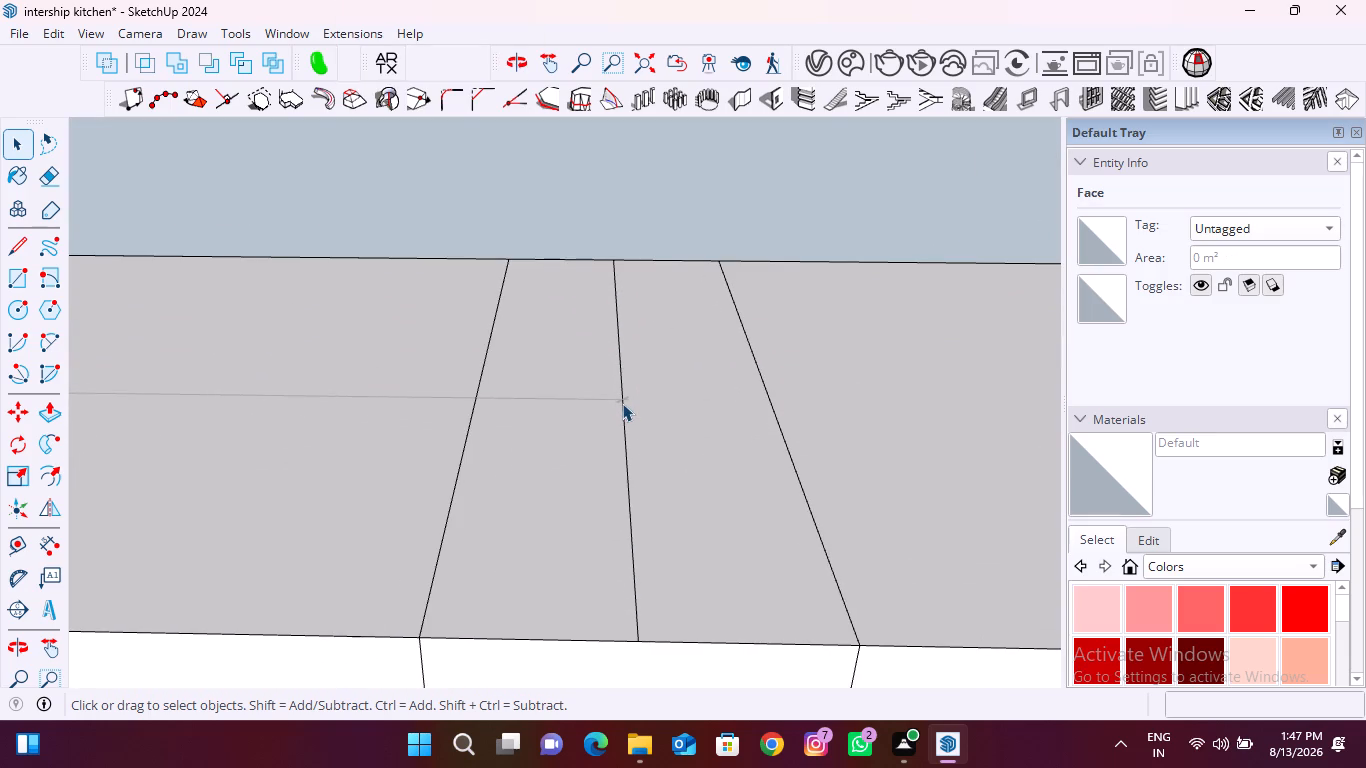
{"action": "left_click", "coordinate": [622, 403]}
{"action": "key", "text": "Delete"}
{"action": "left_click", "coordinate": [614, 399]}
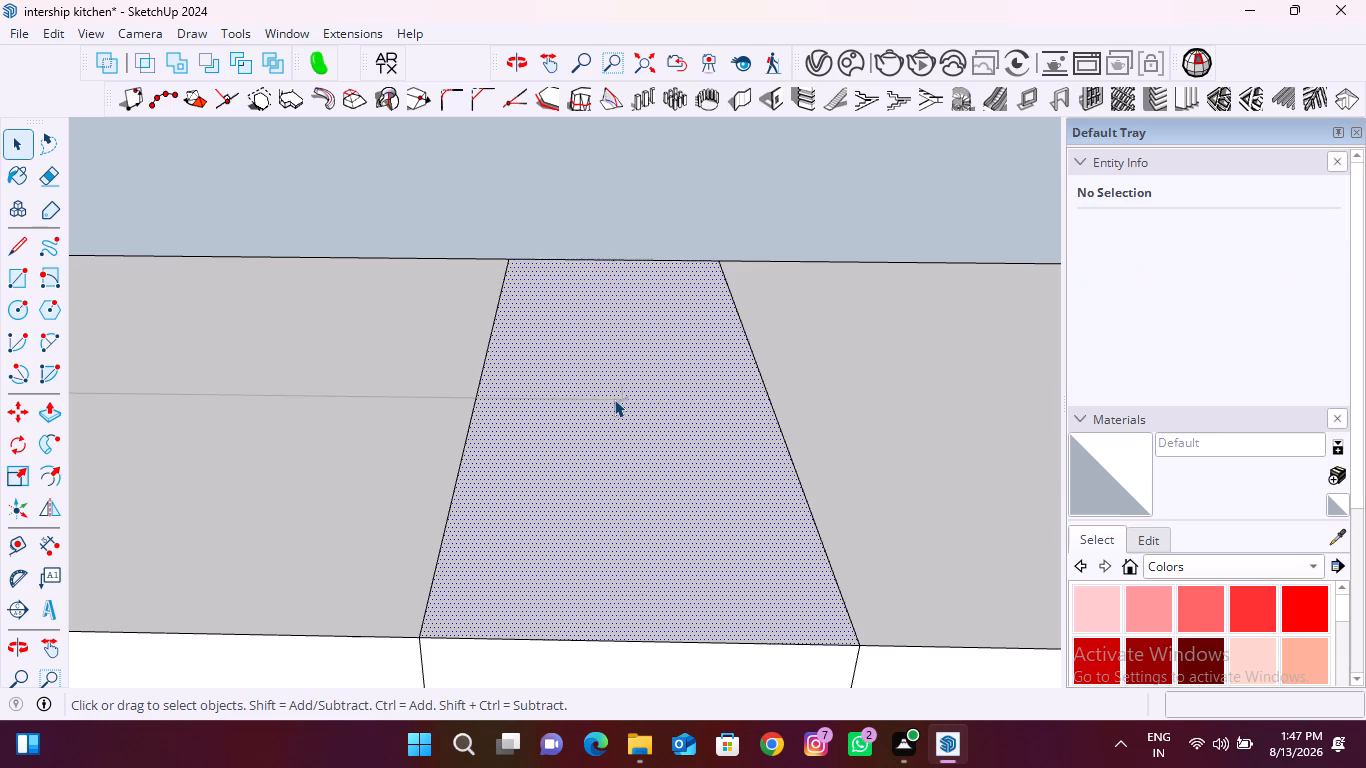
{"action": "key", "text": "Delete"}
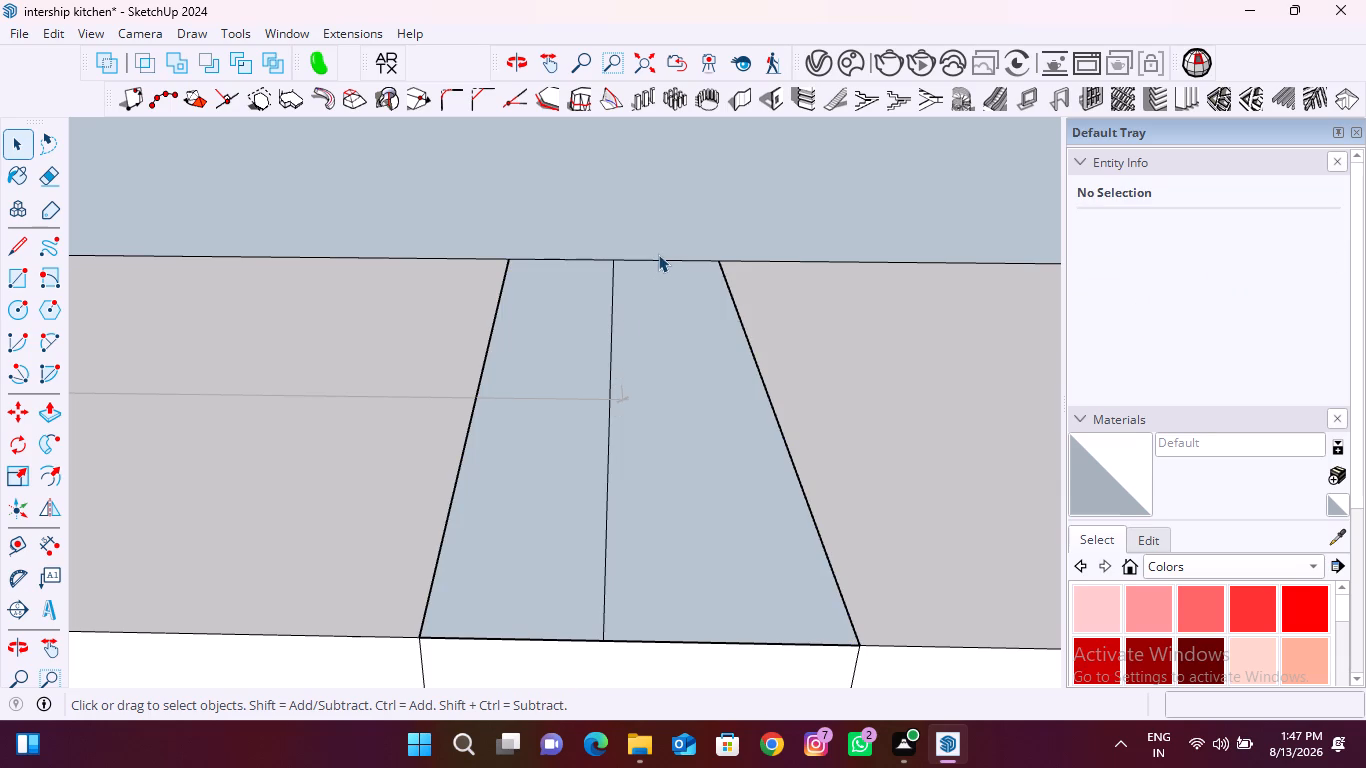
Delete the two short rear edge segments along the countertop and the vertical centre line on this corner joint's rear face.
{"action": "left_click", "coordinate": [659, 261]}
{"action": "key", "text": "Delete"}
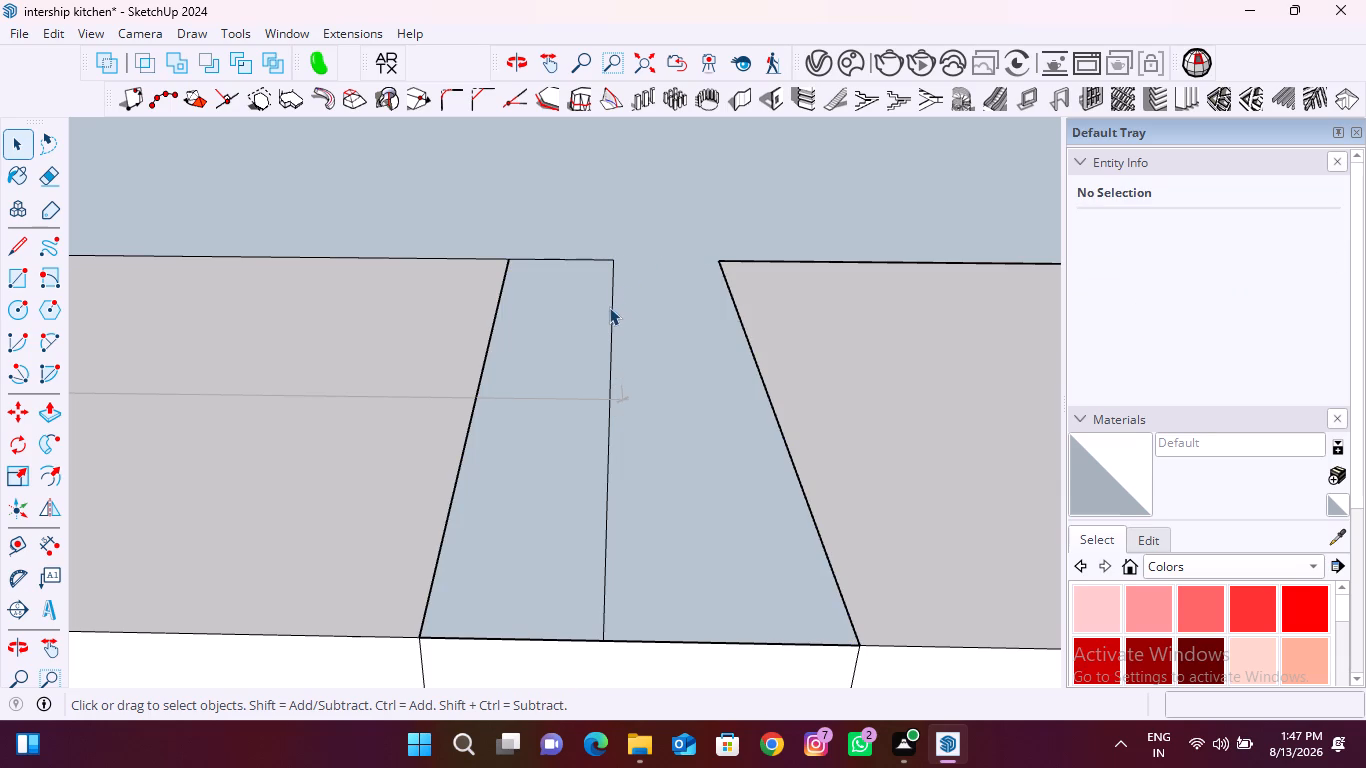
{"action": "left_click", "coordinate": [609, 307]}
{"action": "left_click", "coordinate": [615, 310]}
{"action": "key", "text": "Delete"}
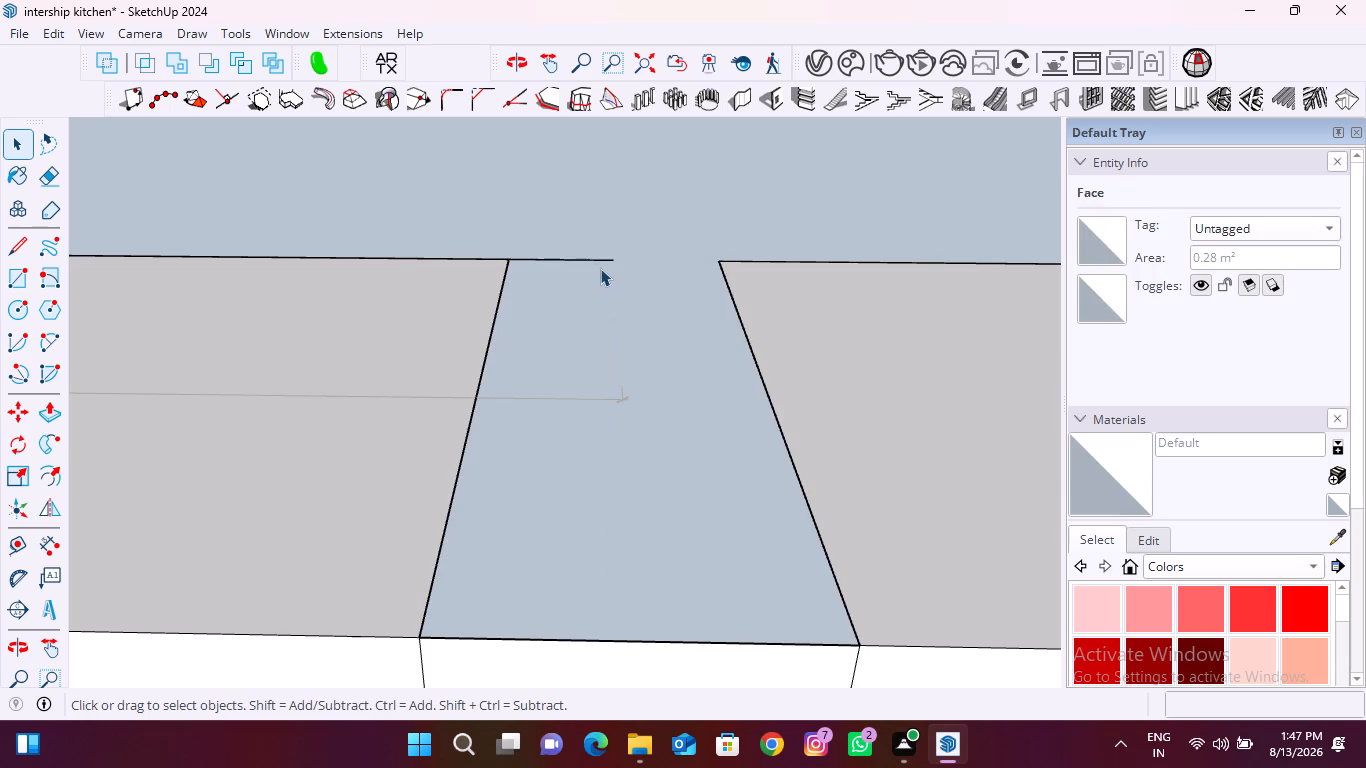
{"action": "left_click", "coordinate": [604, 262]}
{"action": "key", "text": "Delete"}
Delete the front face of this corner joint and the short front edge at its upper end.
{"action": "scroll", "coordinate": [604, 262], "scroll_direction": "down", "scroll_amount": 10}
{"action": "left_click", "coordinate": [636, 417]}
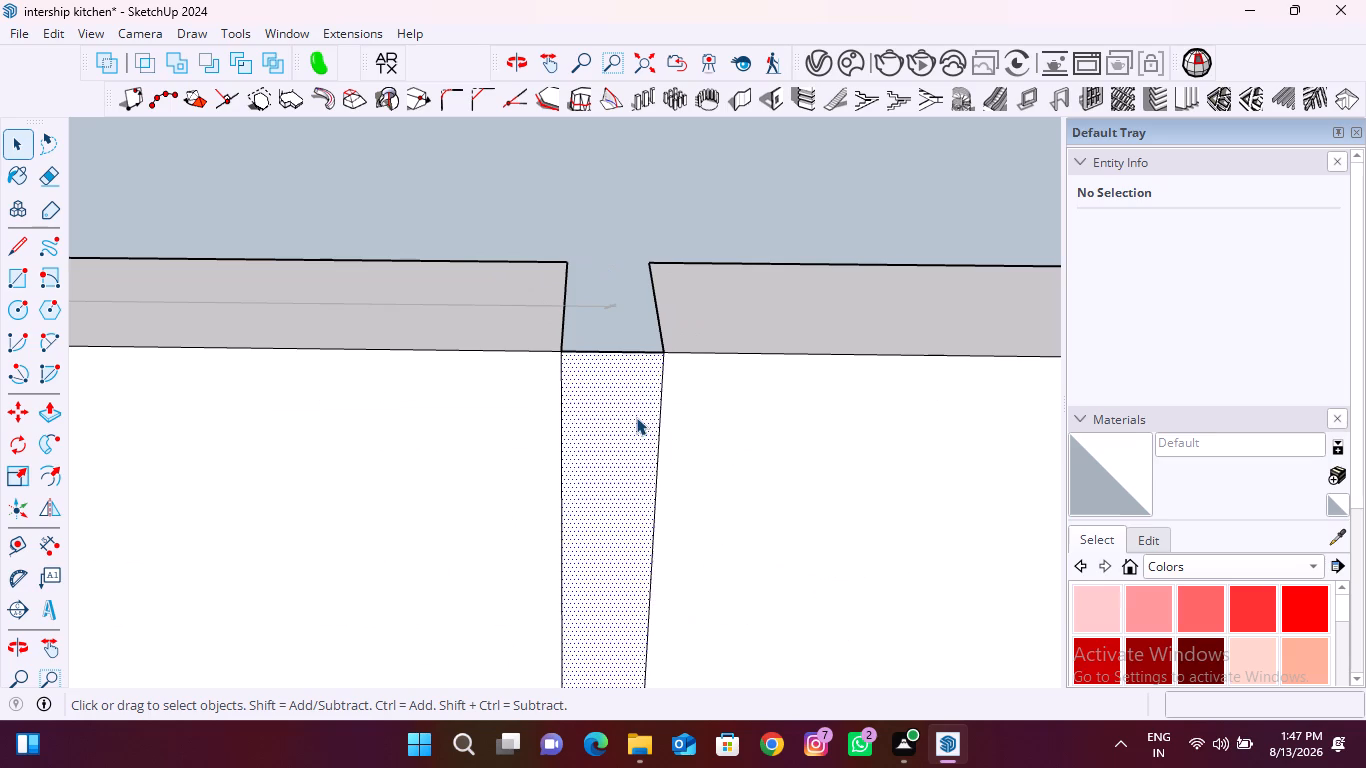
{"action": "key", "text": "Delete"}
{"action": "left_click", "coordinate": [627, 350]}
{"action": "key", "text": "Delete"}
Delete the front edge at the lower end of this corner joint, removing its lower end face.
{"action": "scroll", "coordinate": [609, 300], "scroll_direction": "down", "scroll_amount": 15}
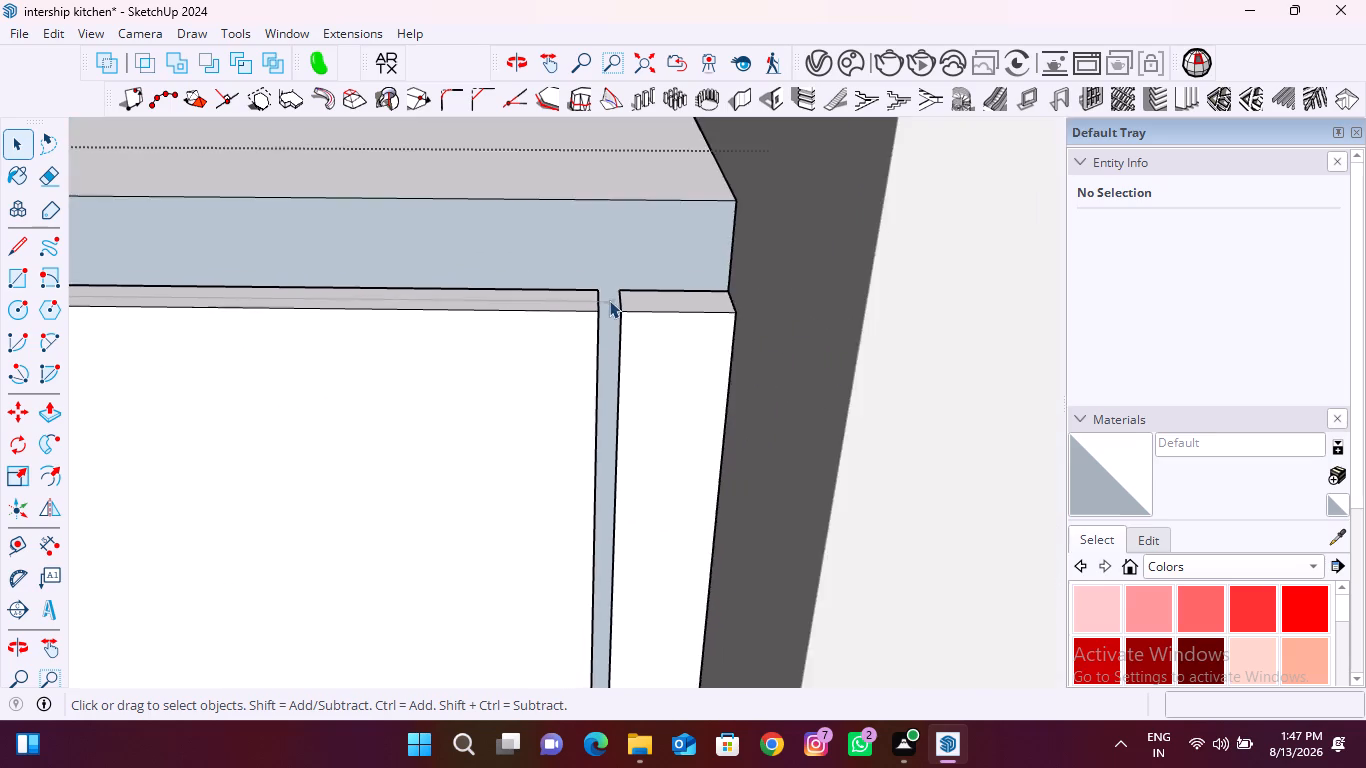
{"action": "scroll", "coordinate": [609, 300], "scroll_direction": "down", "scroll_amount": 10}
{"action": "scroll", "coordinate": [590, 420], "scroll_direction": "down", "scroll_amount": 10}
{"action": "scroll", "coordinate": [594, 600], "scroll_direction": "up", "scroll_amount": 3}
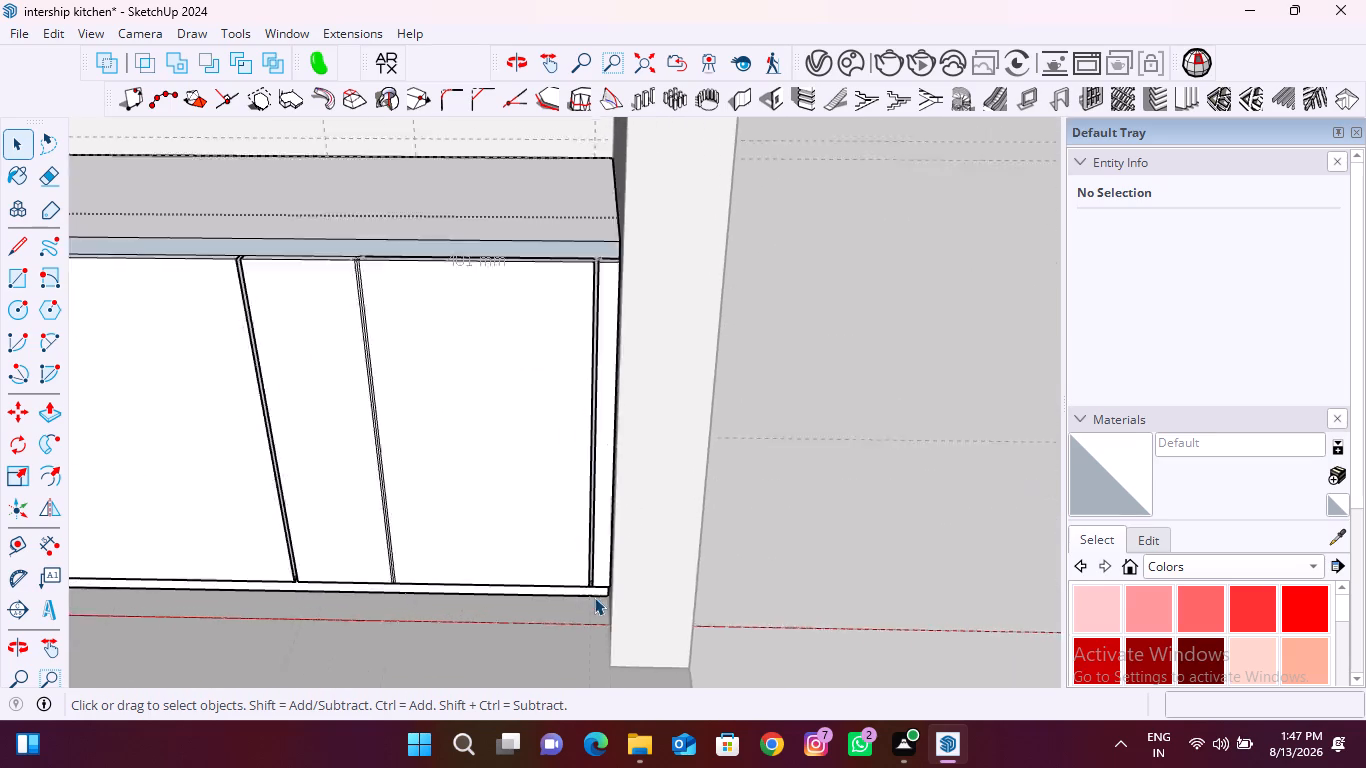
{"action": "scroll", "coordinate": [594, 597], "scroll_direction": "up", "scroll_amount": 20}
{"action": "scroll", "coordinate": [594, 597], "scroll_direction": "up", "scroll_amount": 12}
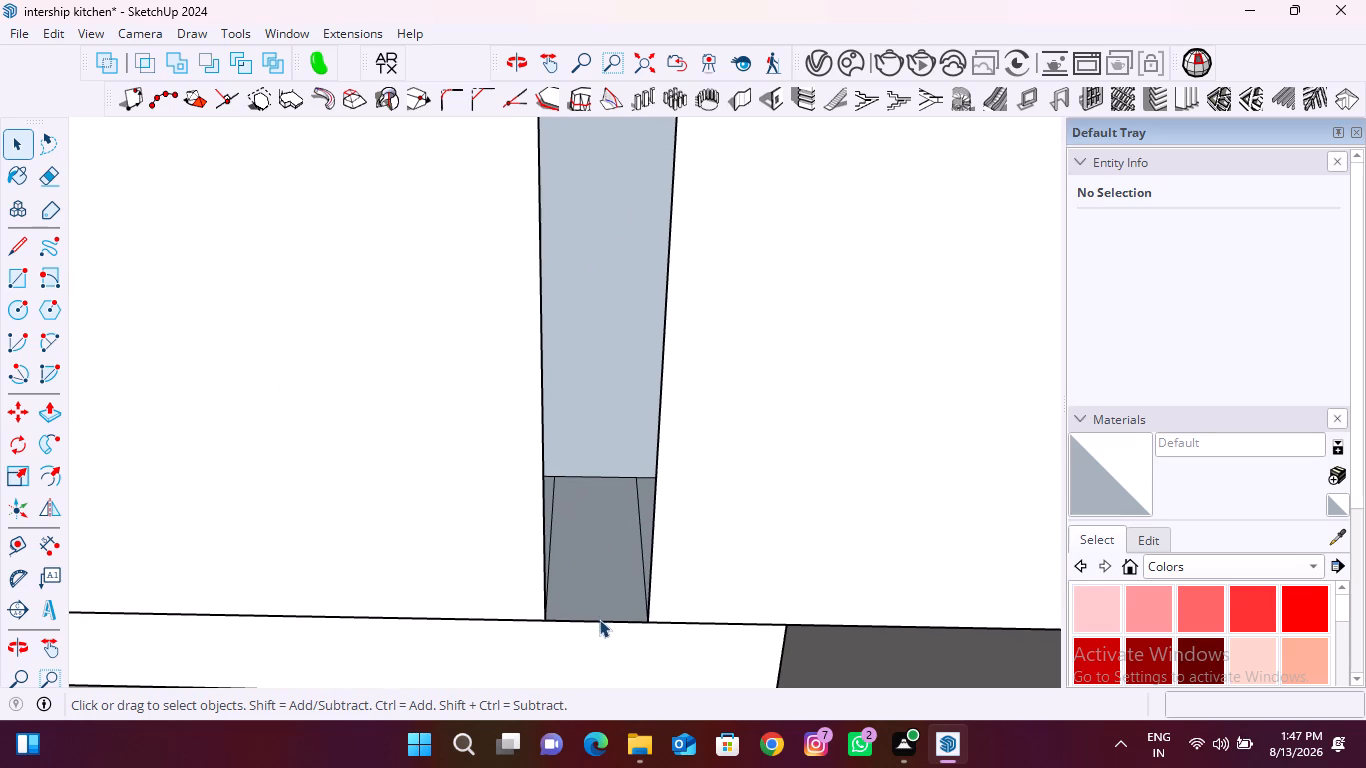
{"action": "left_click", "coordinate": [607, 622]}
{"action": "key", "text": "Delete"}
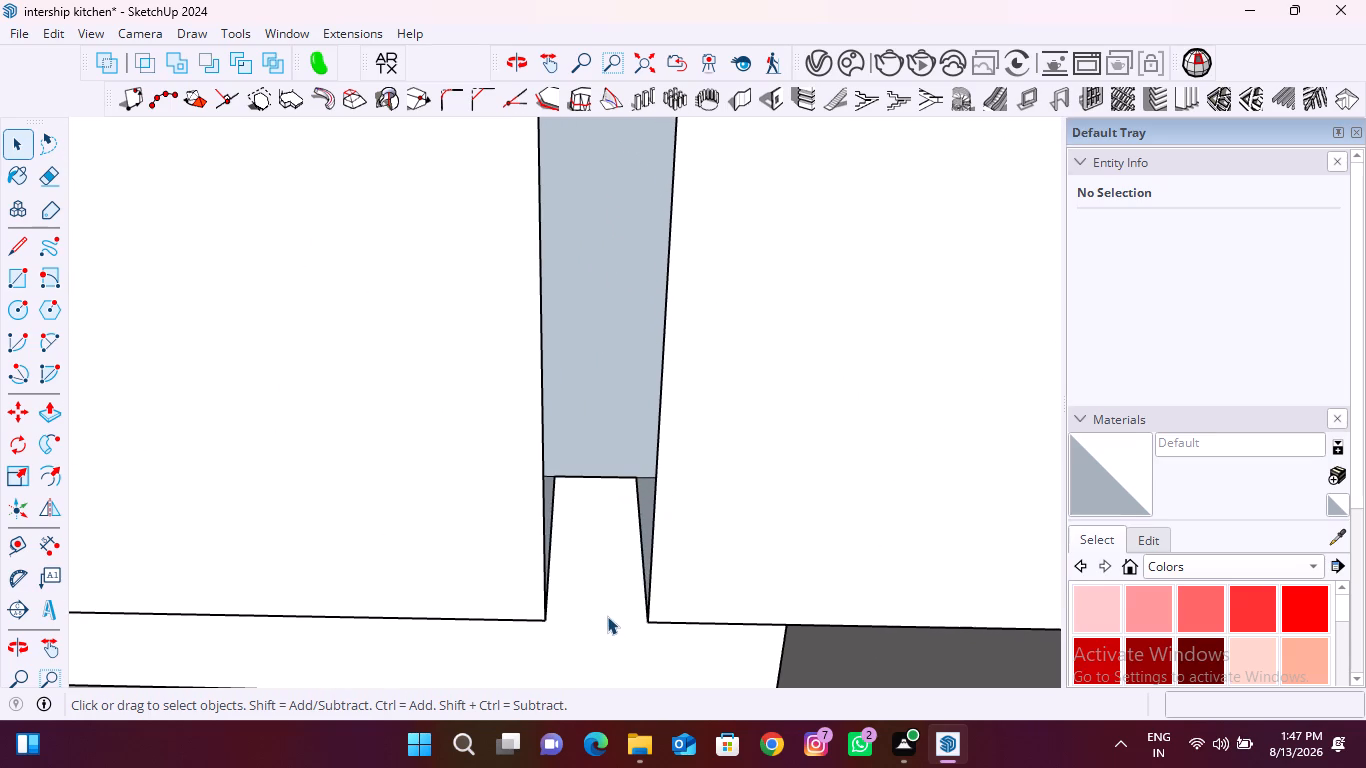
Delete the lower-end and front centre lines and the lower front edge of the joint between the narrow front and the wide end front.
{"action": "middle_click_drag", "start_coordinate": [607, 615], "coordinate": [611, 499]}
{"action": "scroll", "coordinate": [720, 526], "scroll_direction": "down", "scroll_amount": 8}
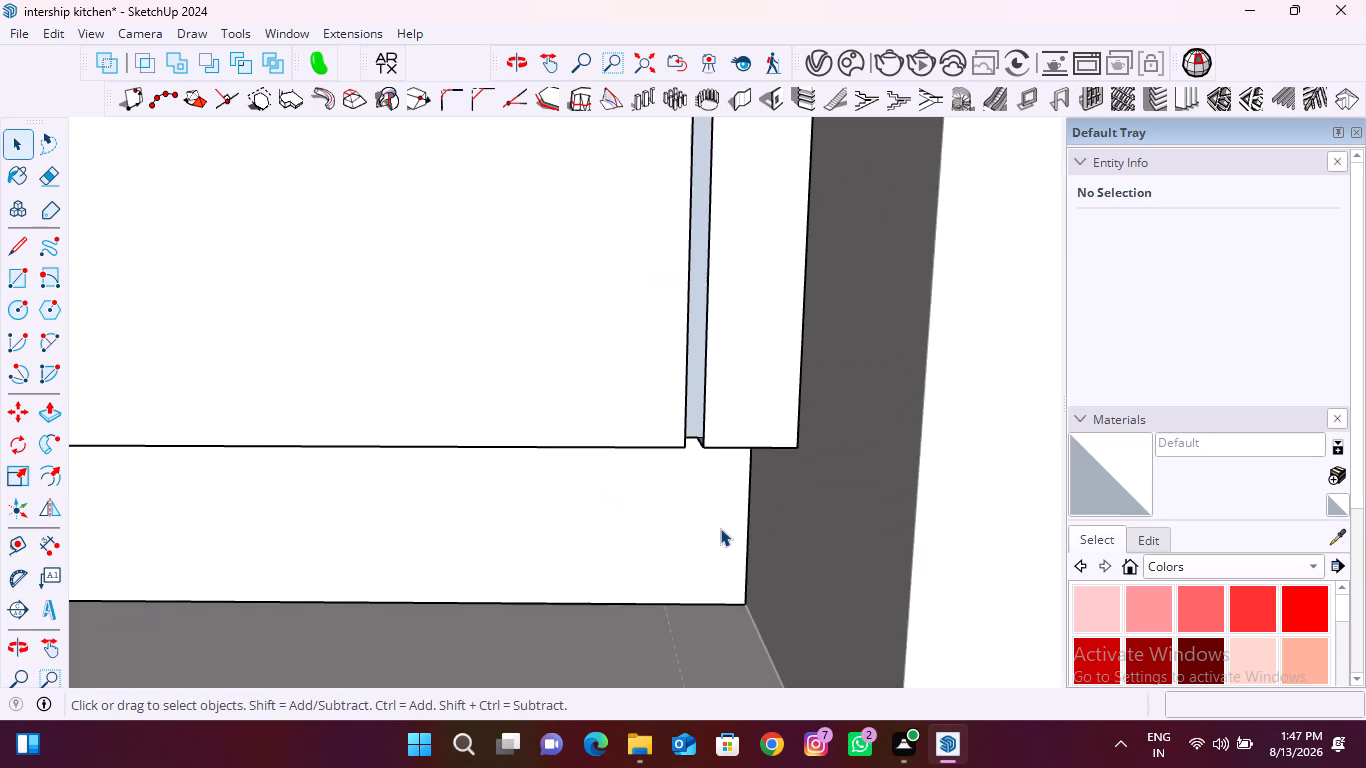
{"action": "scroll", "coordinate": [720, 528], "scroll_direction": "down", "scroll_amount": 16}
{"action": "scroll", "coordinate": [453, 502], "scroll_direction": "up", "scroll_amount": 12}
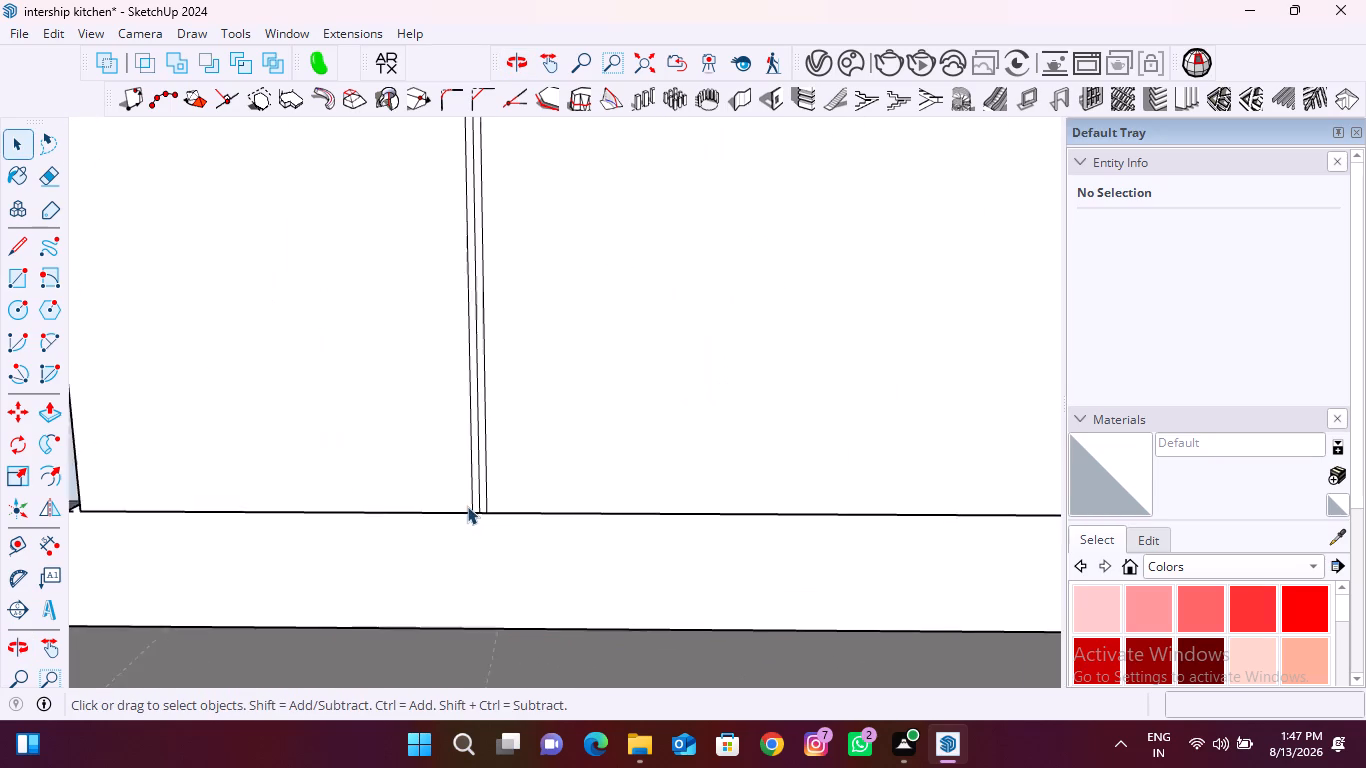
{"action": "scroll", "coordinate": [467, 506], "scroll_direction": "up", "scroll_amount": 20}
{"action": "scroll", "coordinate": [467, 506], "scroll_direction": "up", "scroll_amount": 7}
{"action": "middle_click_drag", "start_coordinate": [508, 537], "coordinate": [511, 494]}
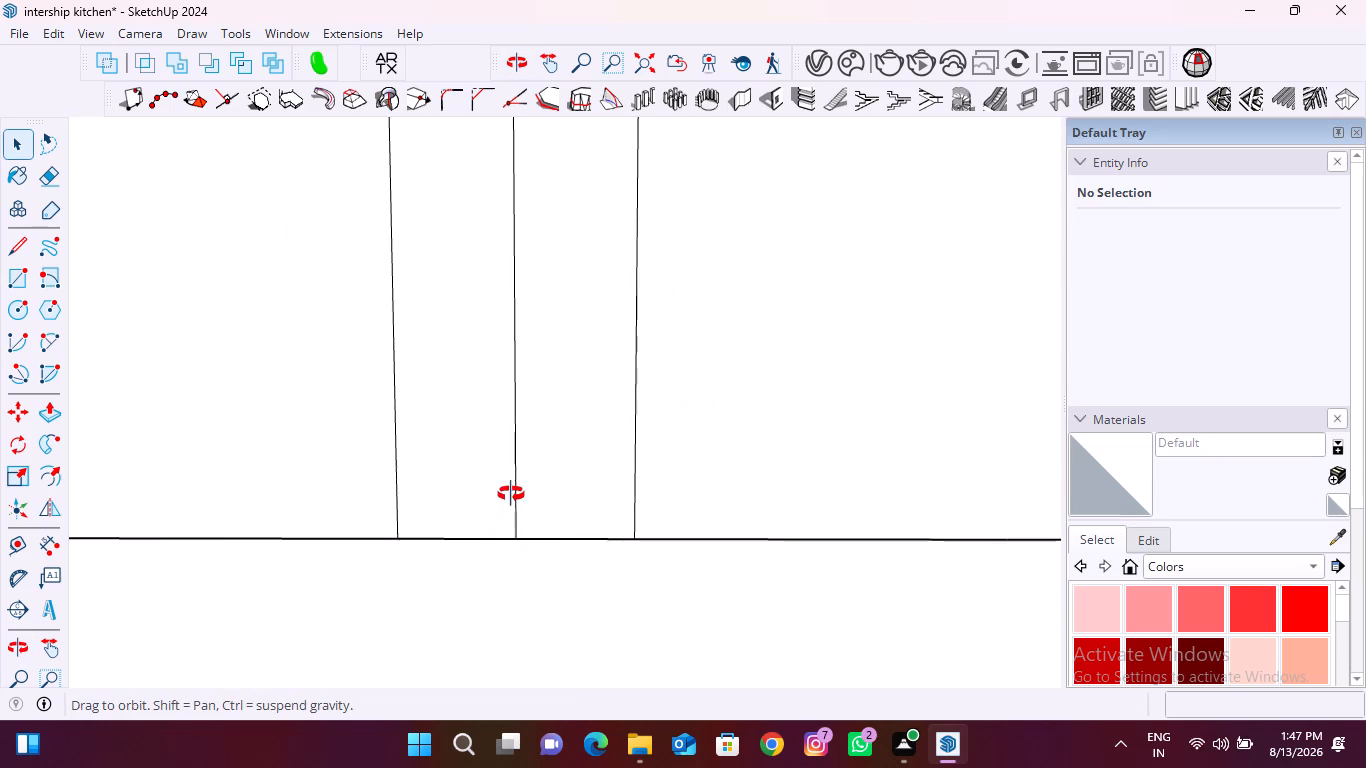
{"action": "middle_click_drag", "start_coordinate": [511, 494], "coordinate": [553, 289]}
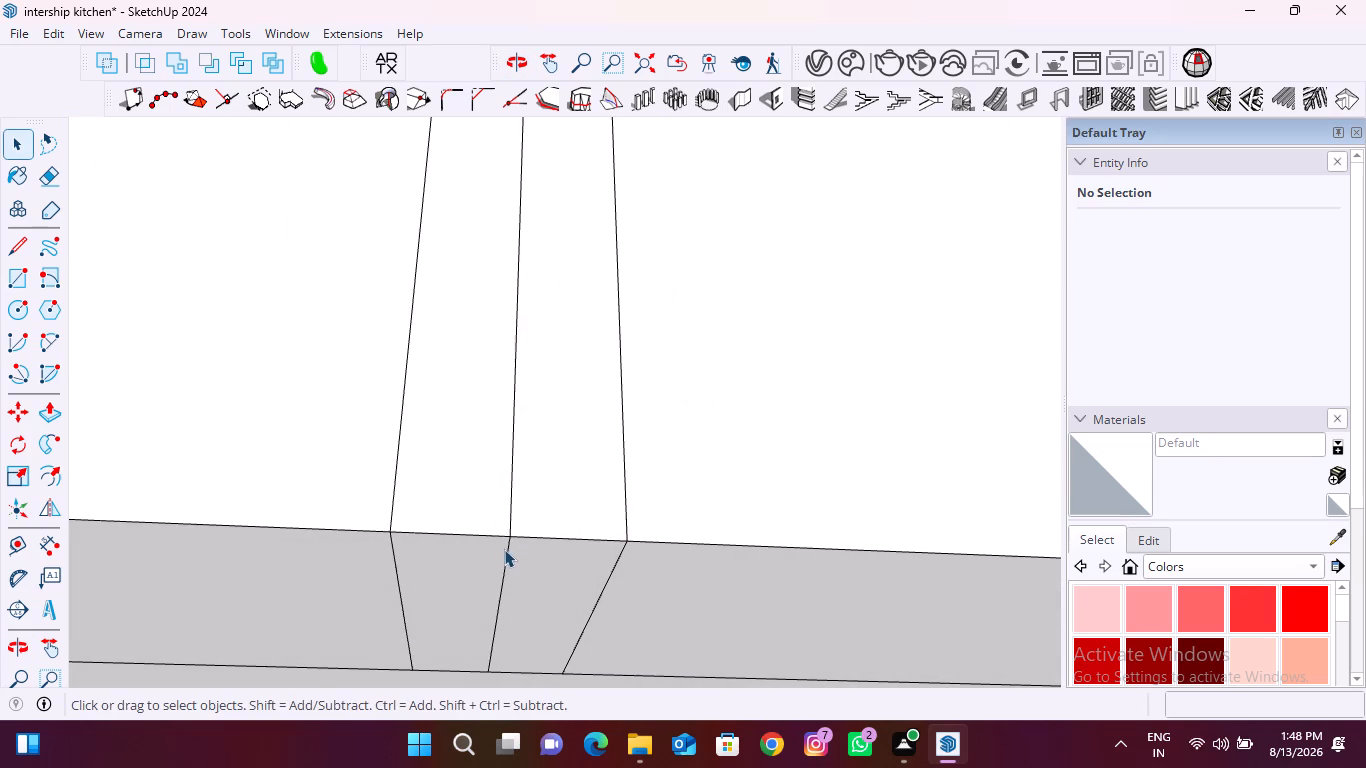
{"action": "left_click", "coordinate": [505, 550]}
{"action": "key", "text": "Delete"}
{"action": "left_click", "coordinate": [512, 525]}
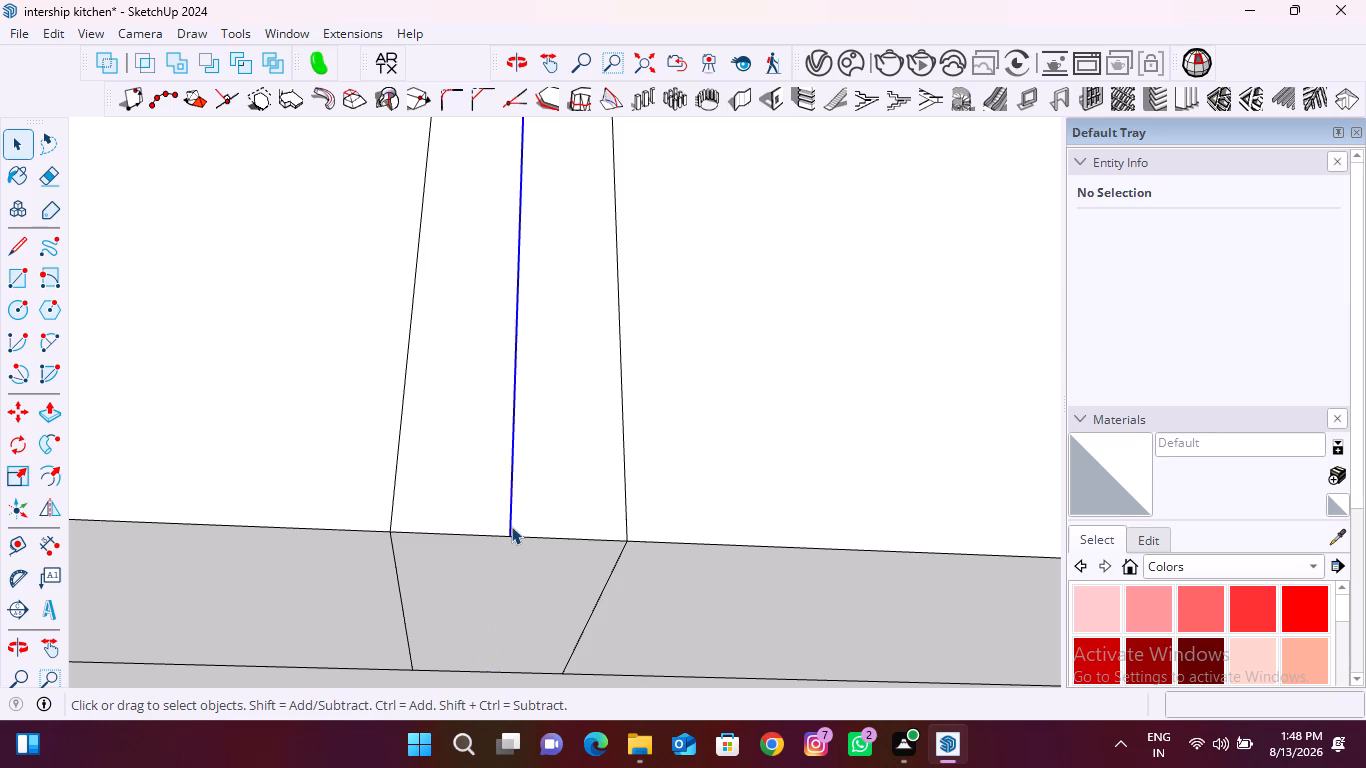
{"action": "key", "text": "Delete"}
{"action": "left_click", "coordinate": [513, 536]}
{"action": "key", "text": "Delete"}
Delete the vertical centre line on the rear face of the joint between the narrow front and the end front.
{"action": "scroll", "coordinate": [500, 590], "scroll_direction": "down", "scroll_amount": 13}
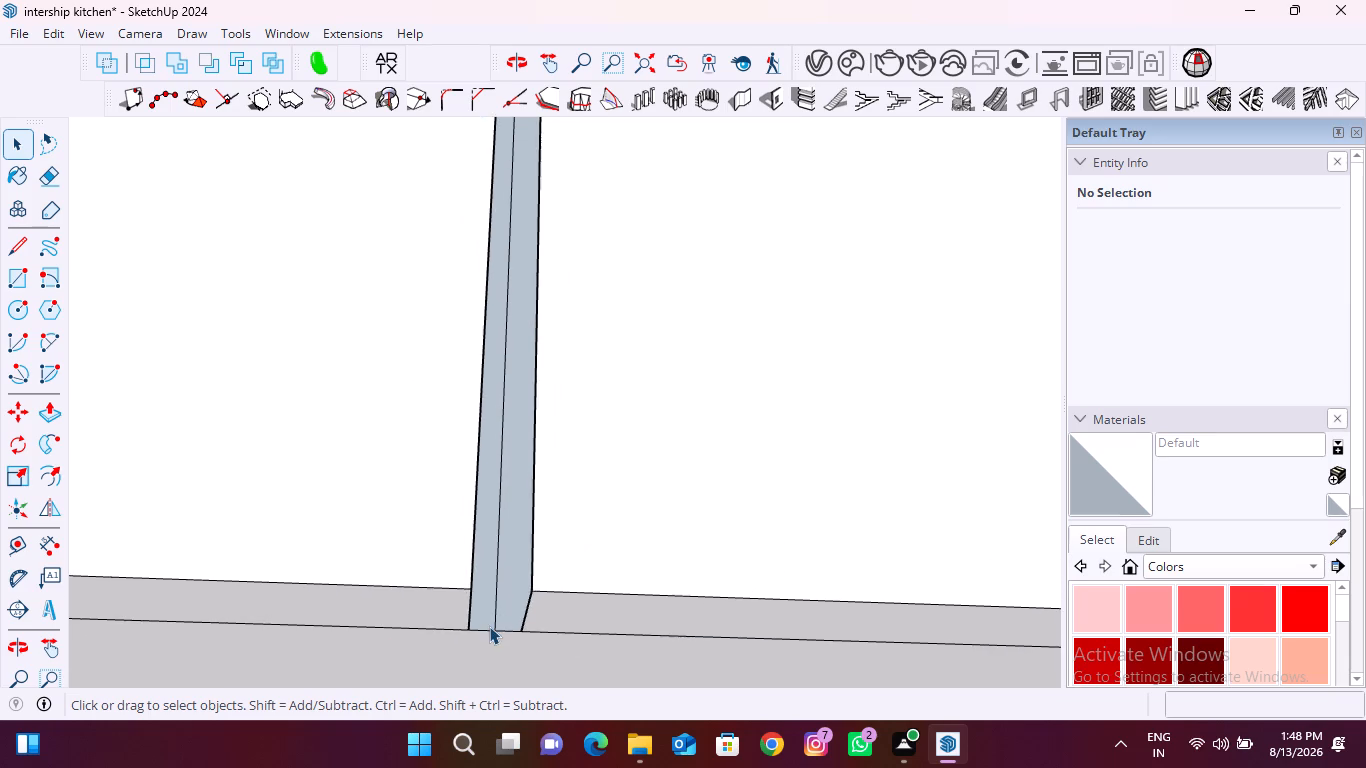
{"action": "scroll", "coordinate": [489, 626], "scroll_direction": "down", "scroll_amount": 9}
{"action": "scroll", "coordinate": [541, 556], "scroll_direction": "down", "scroll_amount": 5}
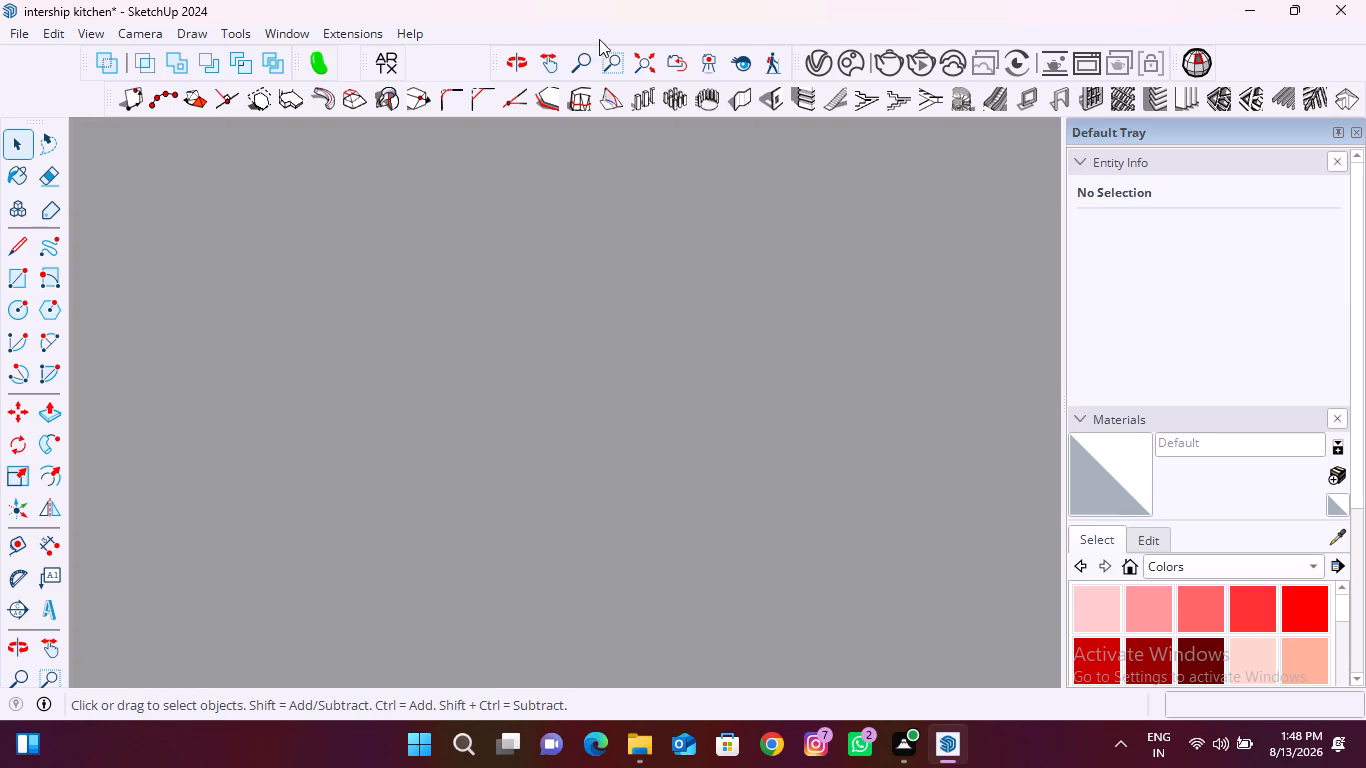
{"action": "left_click", "coordinate": [654, 59]}
{"action": "middle_click_drag", "start_coordinate": [629, 232], "coordinate": [608, 449]}
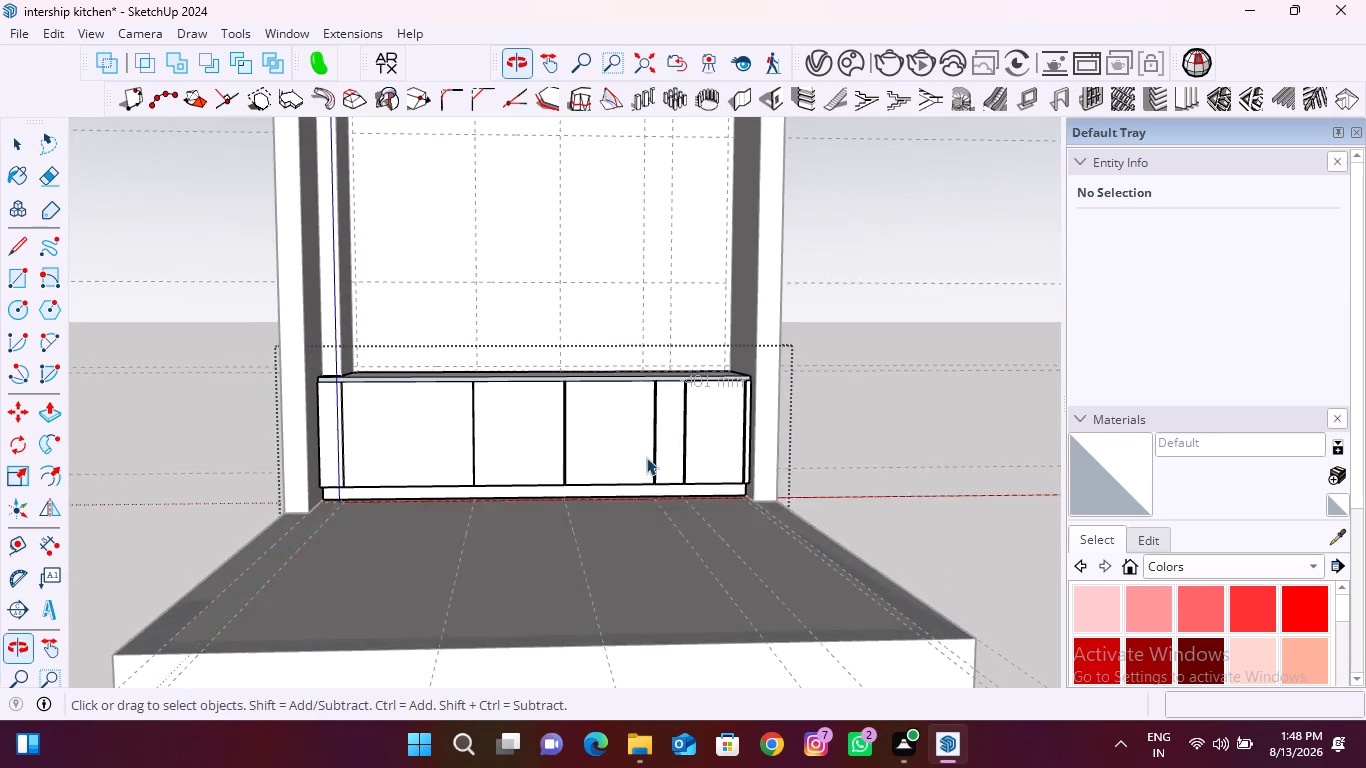
{"action": "scroll", "coordinate": [654, 412], "scroll_direction": "up", "scroll_amount": 20}
{"action": "scroll", "coordinate": [654, 412], "scroll_direction": "up", "scroll_amount": 9}
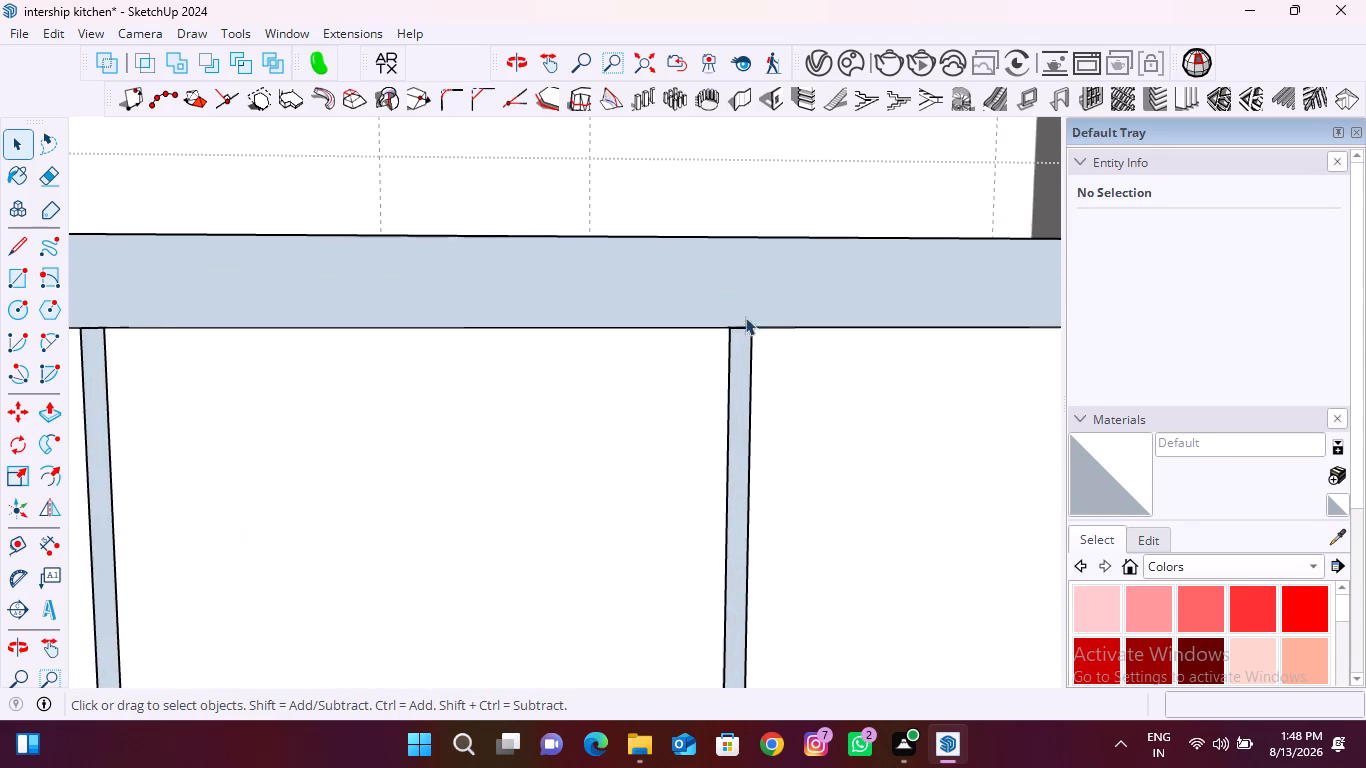
{"action": "middle_click_drag", "start_coordinate": [738, 323], "coordinate": [677, 422]}
{"action": "scroll", "coordinate": [723, 357], "scroll_direction": "up", "scroll_amount": 14}
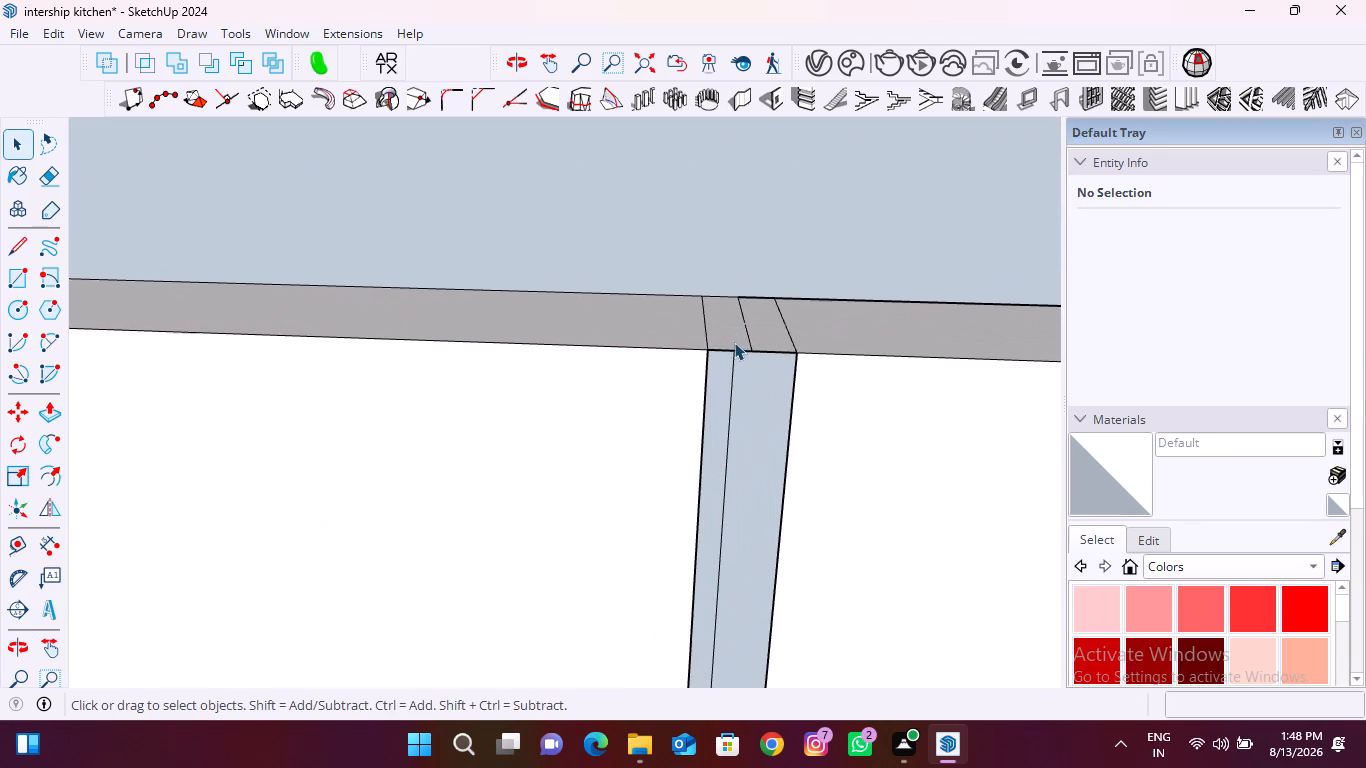
{"action": "scroll", "coordinate": [734, 342], "scroll_direction": "up", "scroll_amount": 3}
{"action": "left_click", "coordinate": [731, 375]}
{"action": "key", "text": "Delete"}
Delete the upper end face of this joint with its short front edges, centre line and short rear edge.
{"action": "left_click", "coordinate": [759, 353]}
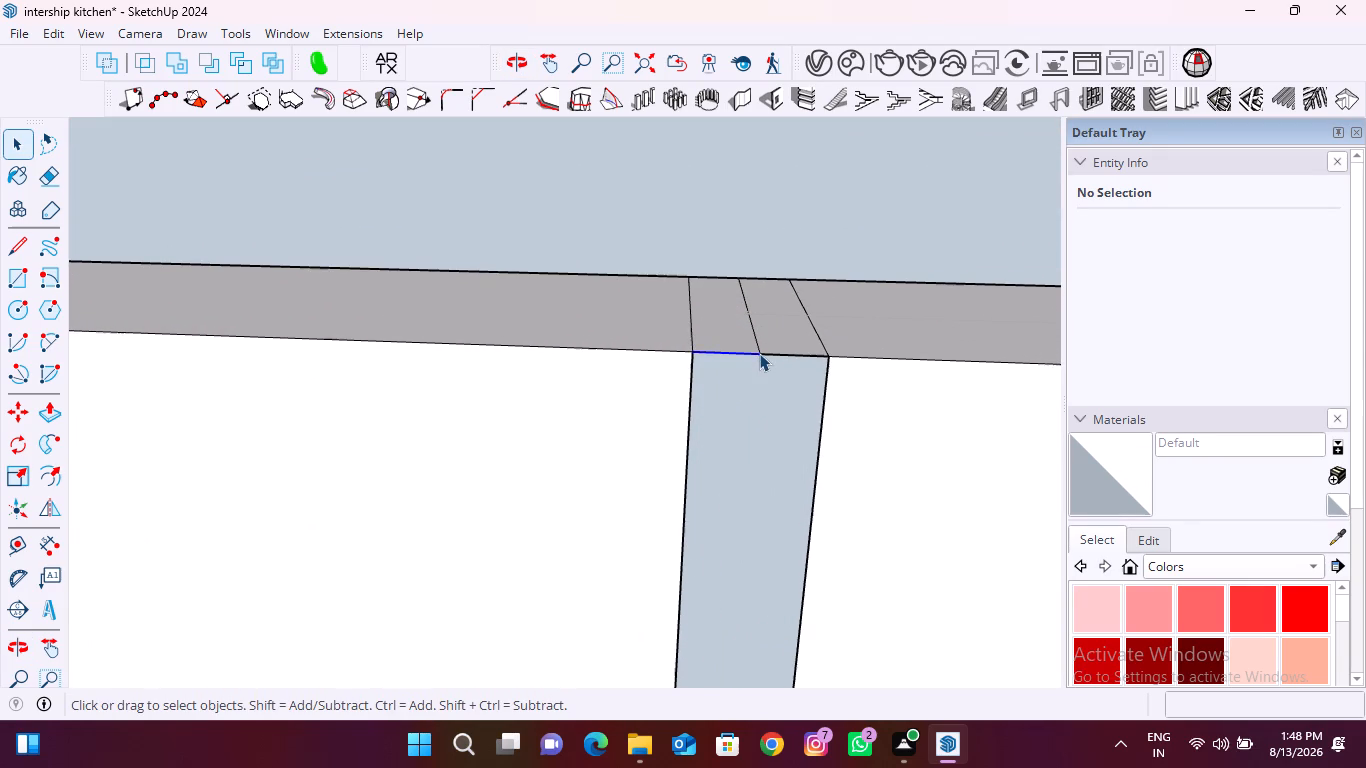
{"action": "key", "text": "Delete"}
{"action": "left_click", "coordinate": [760, 353]}
{"action": "key", "text": "Delete"}
{"action": "left_click", "coordinate": [760, 353]}
{"action": "key", "text": "Delete"}
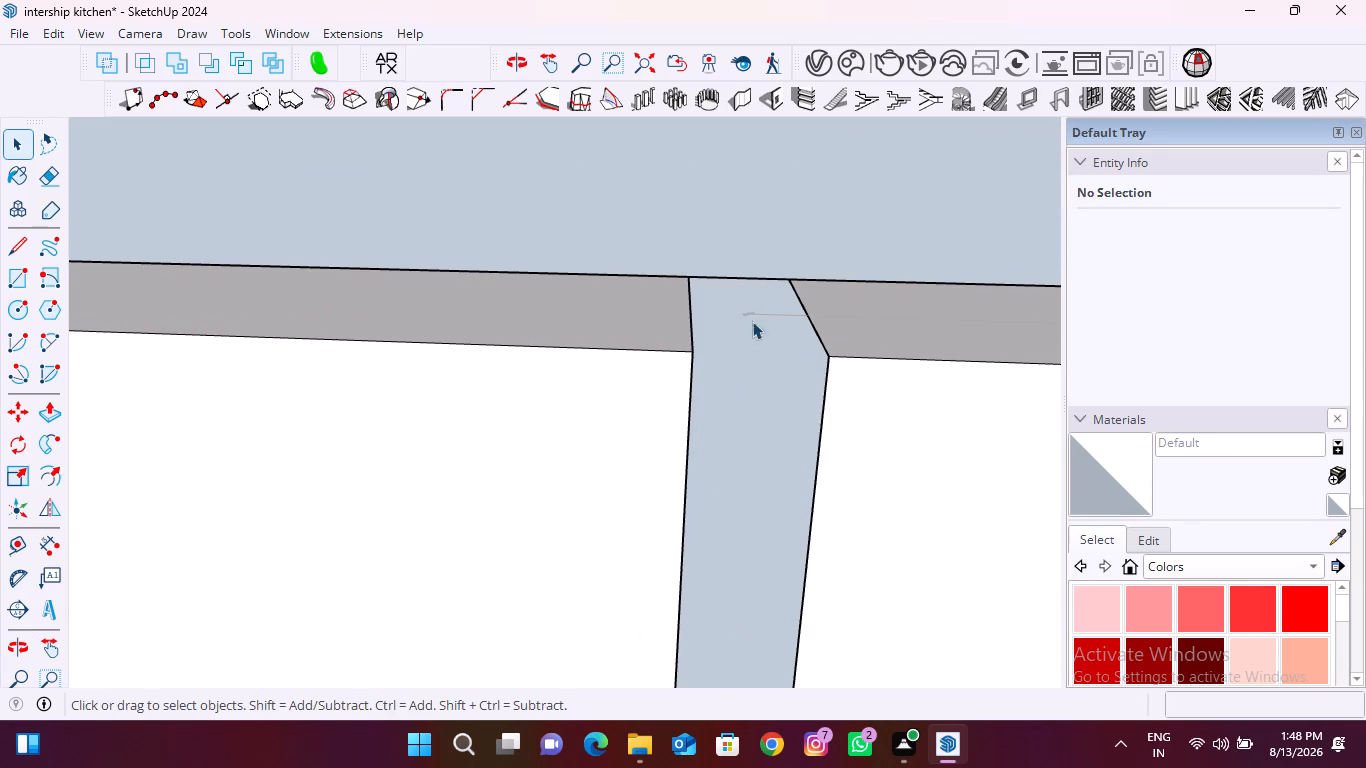
{"action": "left_click", "coordinate": [746, 283]}
{"action": "left_click", "coordinate": [750, 277]}
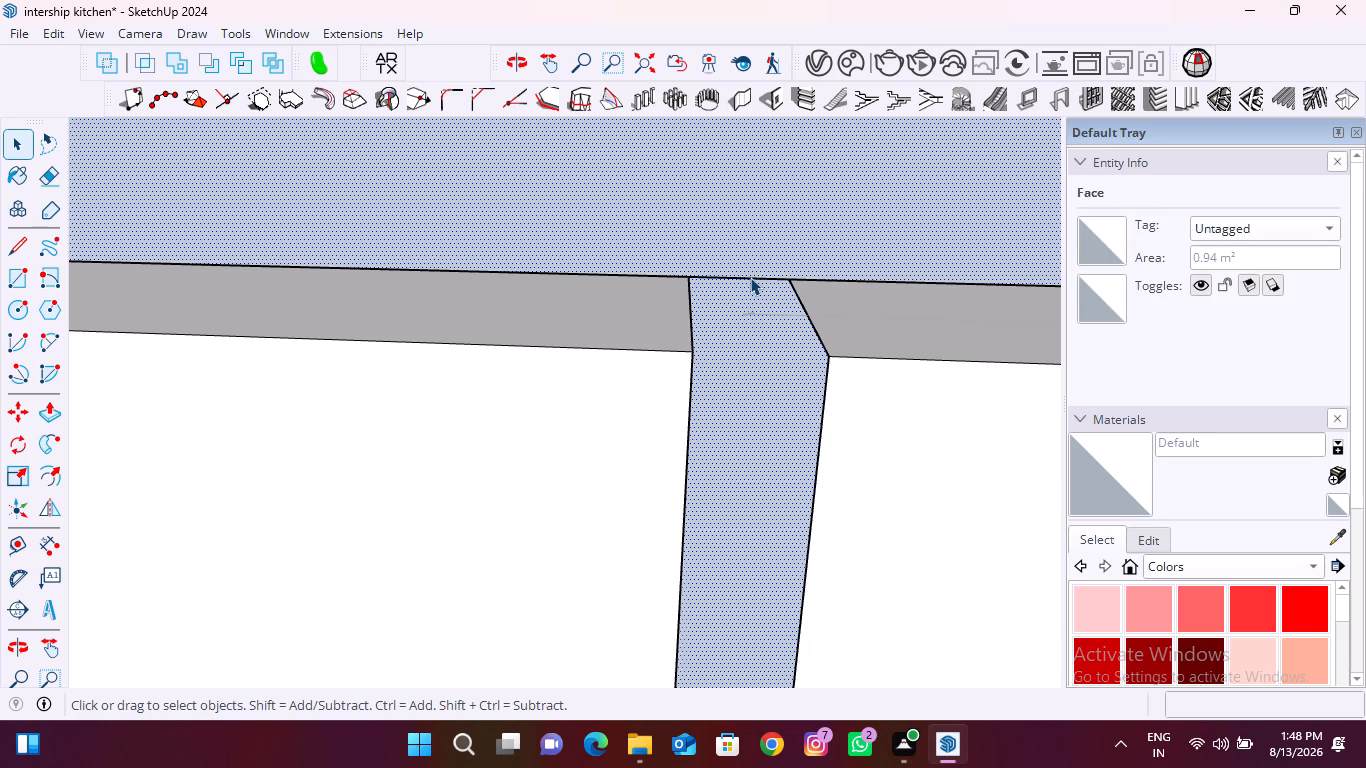
{"action": "key", "text": "Delete"}
Draw a 690 by 18 mm rectangle on the end front's side of this joint, from the upper rear corner to the lower front corner.
{"action": "left_click", "coordinate": [20, 281]}
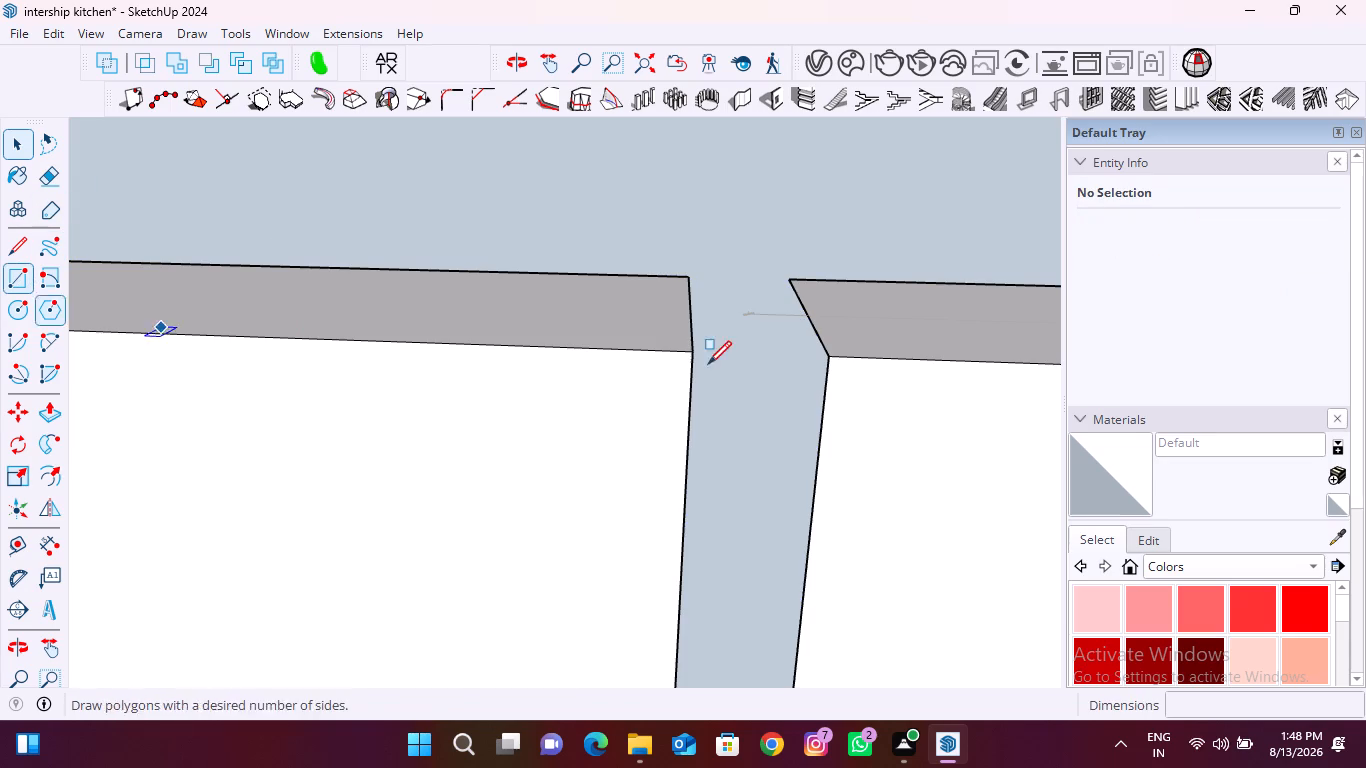
{"action": "left_click", "coordinate": [788, 283]}
{"action": "scroll", "coordinate": [663, 279], "scroll_direction": "down", "scroll_amount": 10}
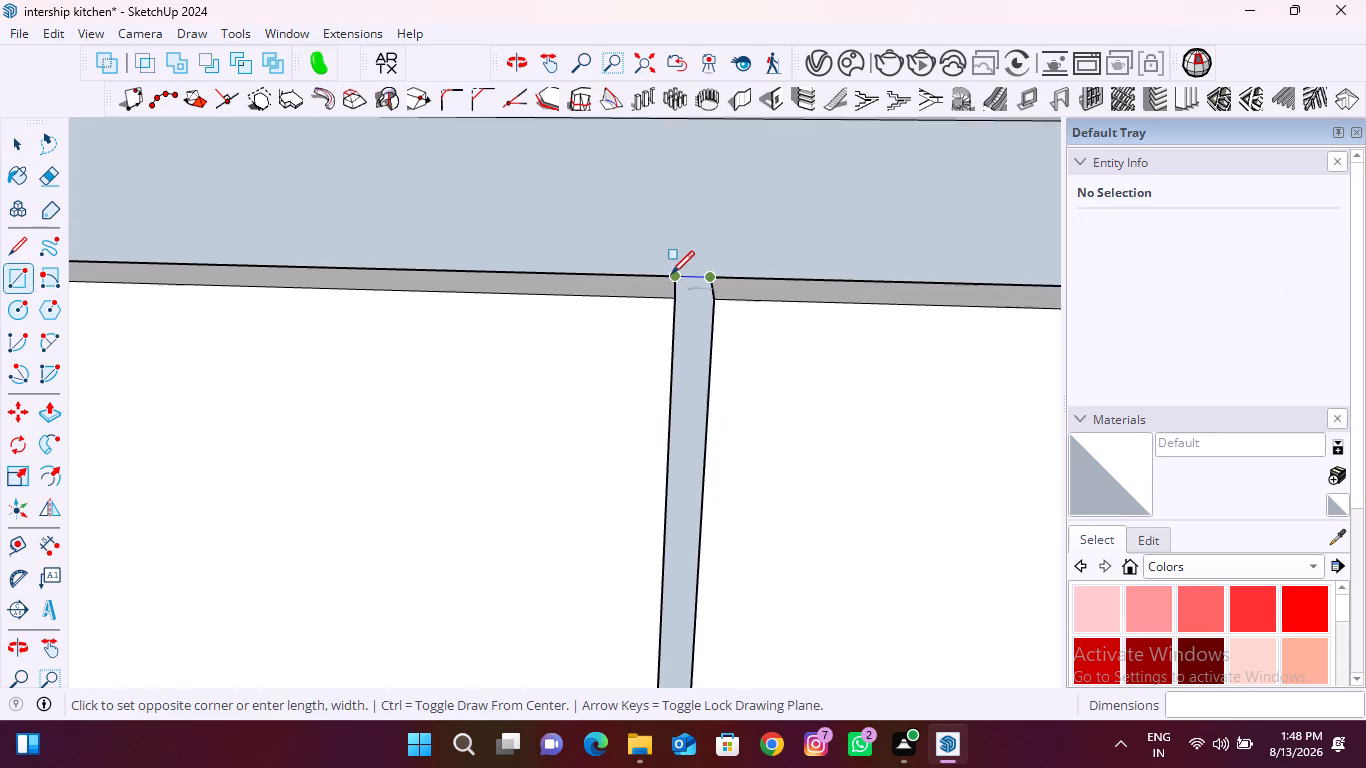
{"action": "scroll", "coordinate": [671, 274], "scroll_direction": "down", "scroll_amount": 19}
{"action": "scroll", "coordinate": [670, 413], "scroll_direction": "down", "scroll_amount": 9}
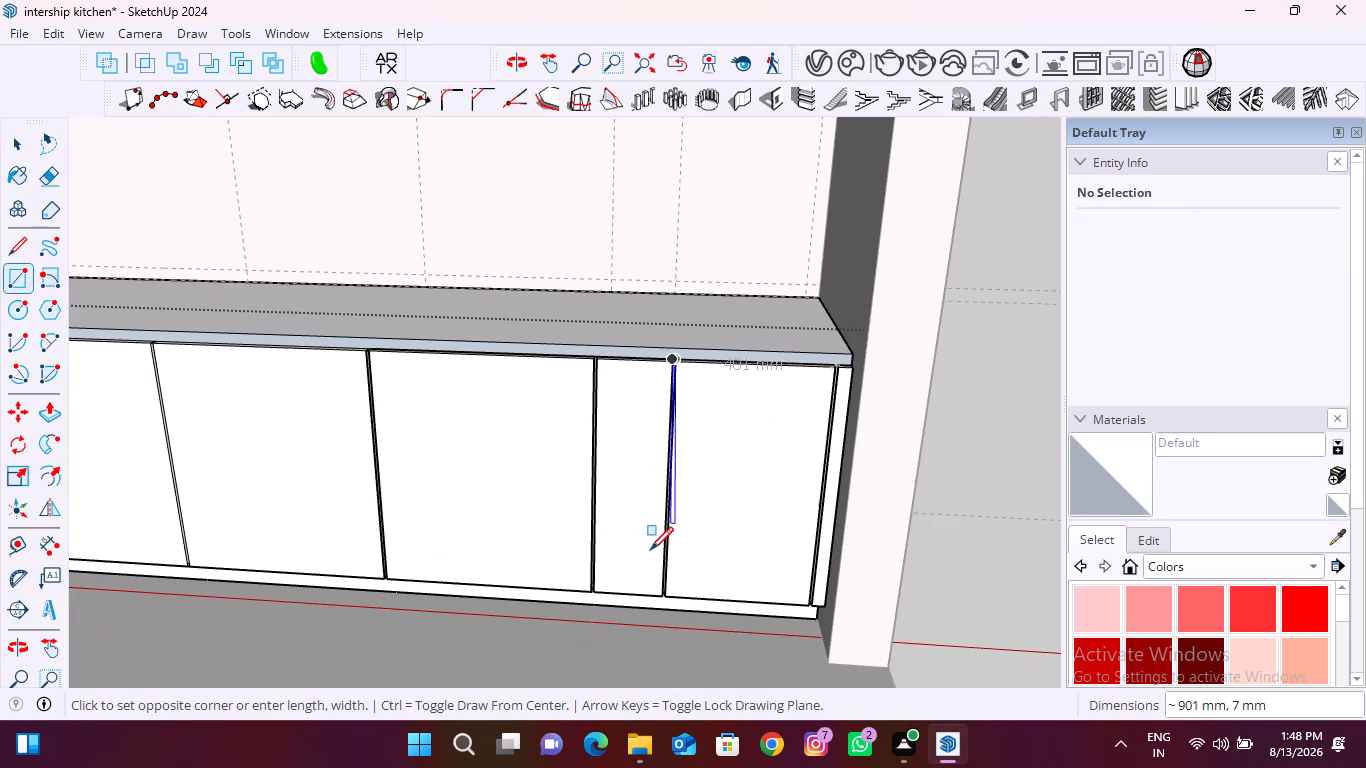
{"action": "scroll", "coordinate": [651, 589], "scroll_direction": "up", "scroll_amount": 20}
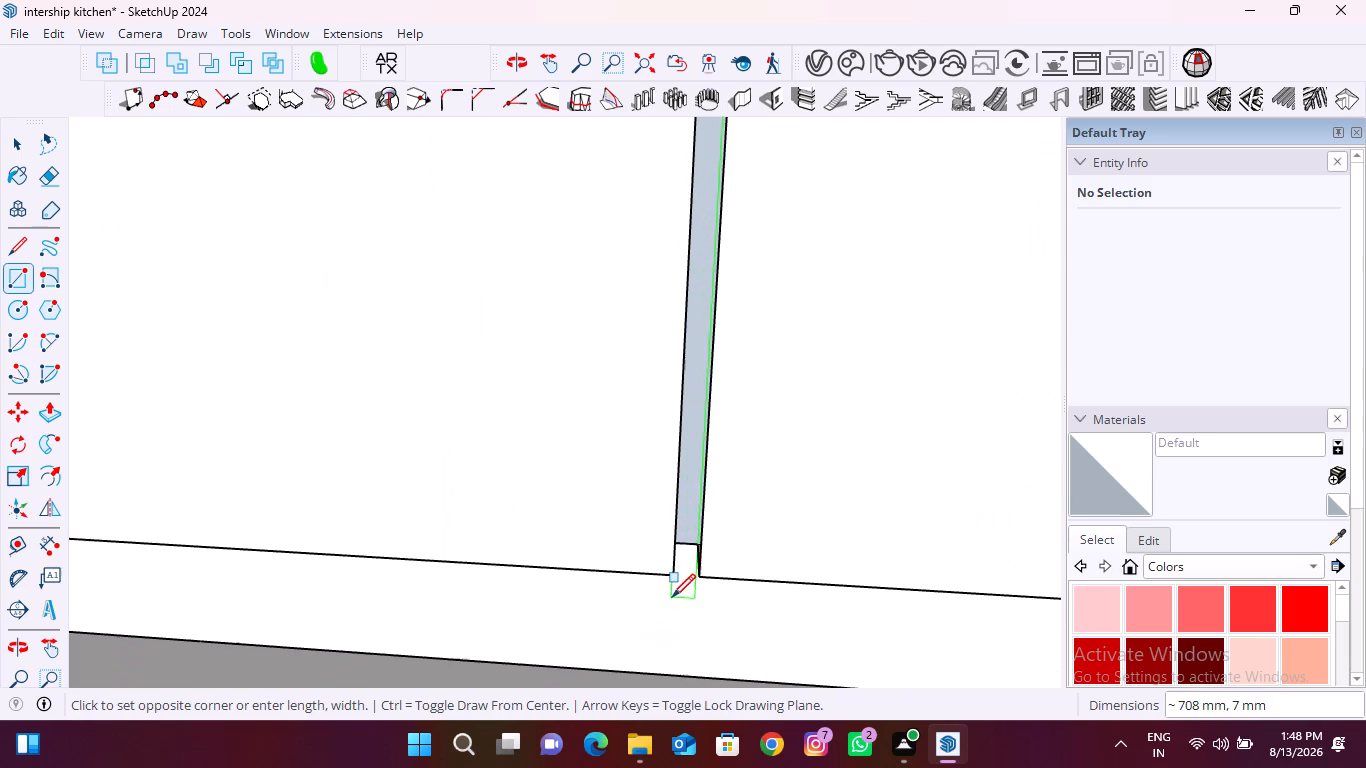
{"action": "scroll", "coordinate": [672, 597], "scroll_direction": "up", "scroll_amount": 12}
{"action": "scroll", "coordinate": [700, 558], "scroll_direction": "down", "scroll_amount": 5}
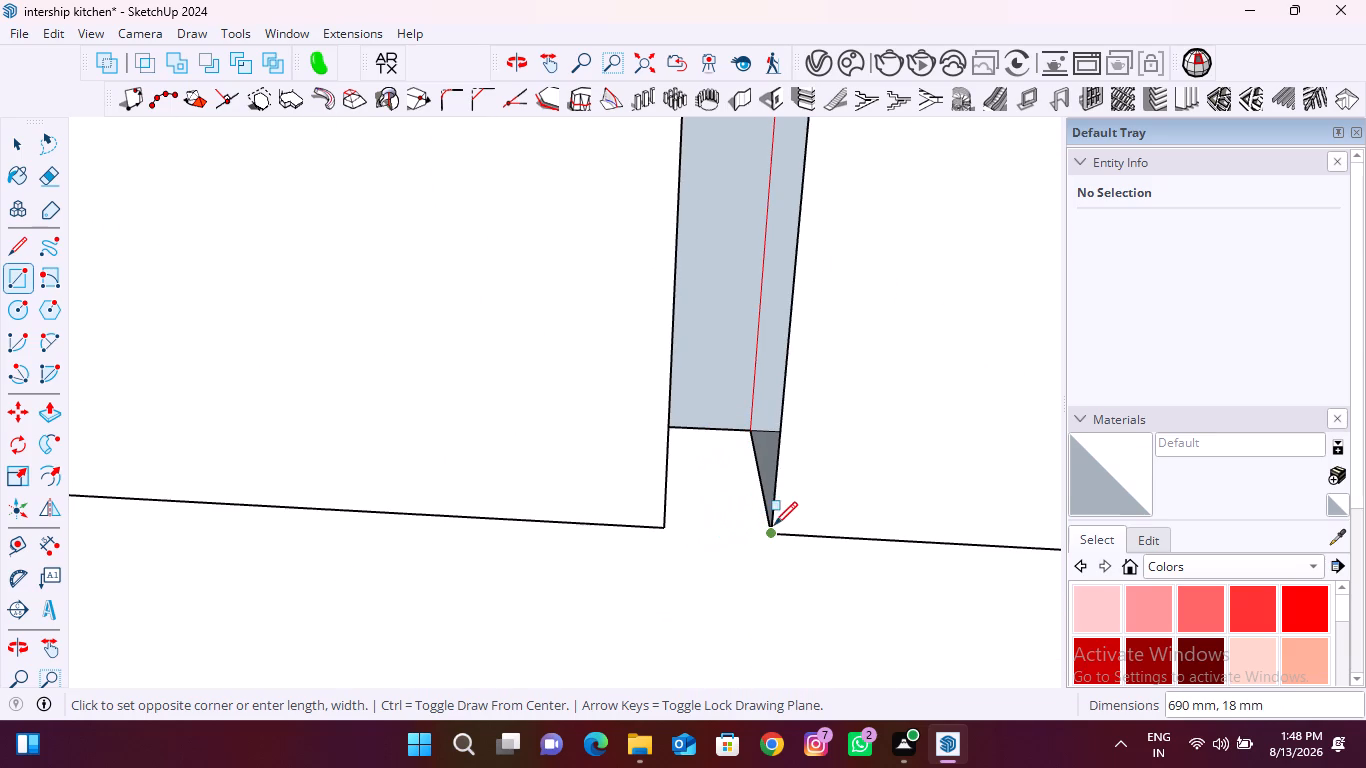
{"action": "left_click", "coordinate": [768, 531]}
Copy the new side face with its edges 7 mm across the gap onto the narrow front's side.
{"action": "middle_click_drag", "start_coordinate": [730, 516], "coordinate": [758, 506]}
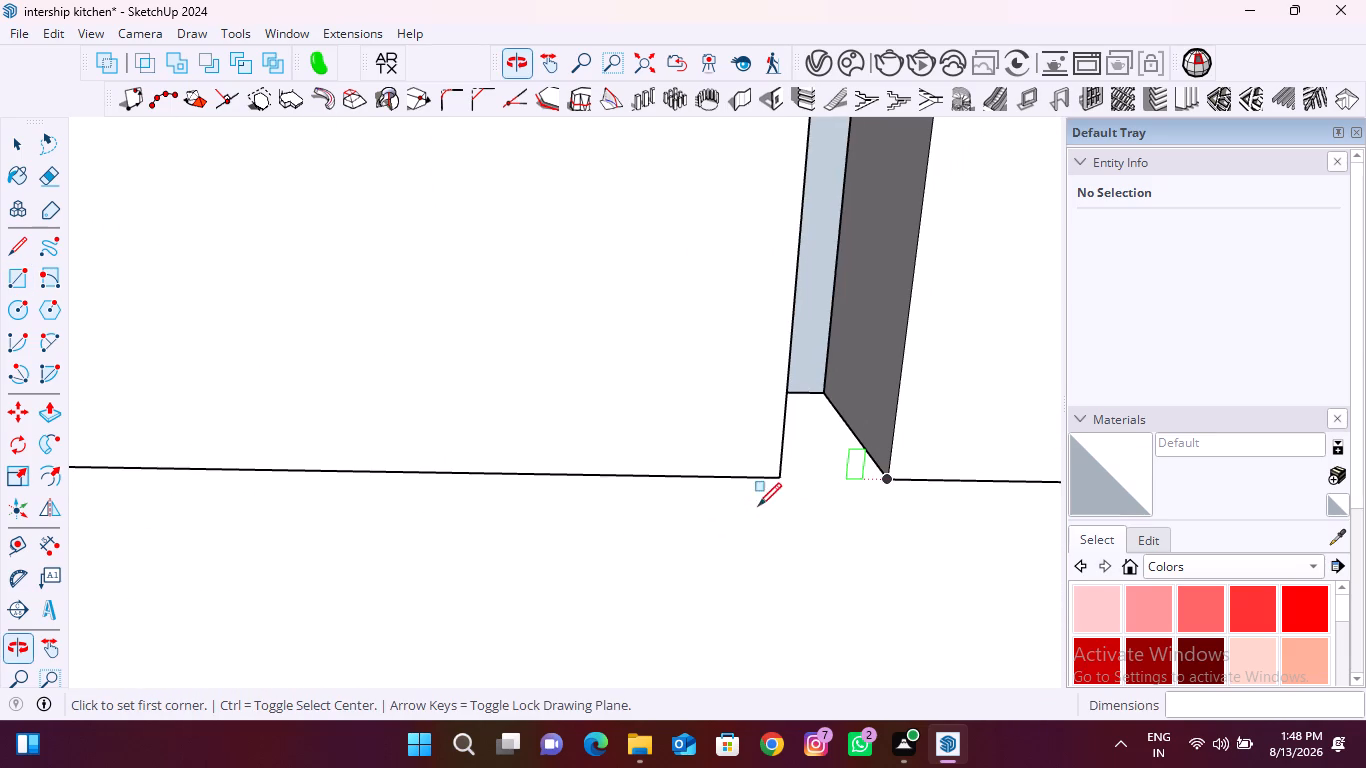
{"action": "key", "text": "space"}
{"action": "left_click", "coordinate": [856, 398]}
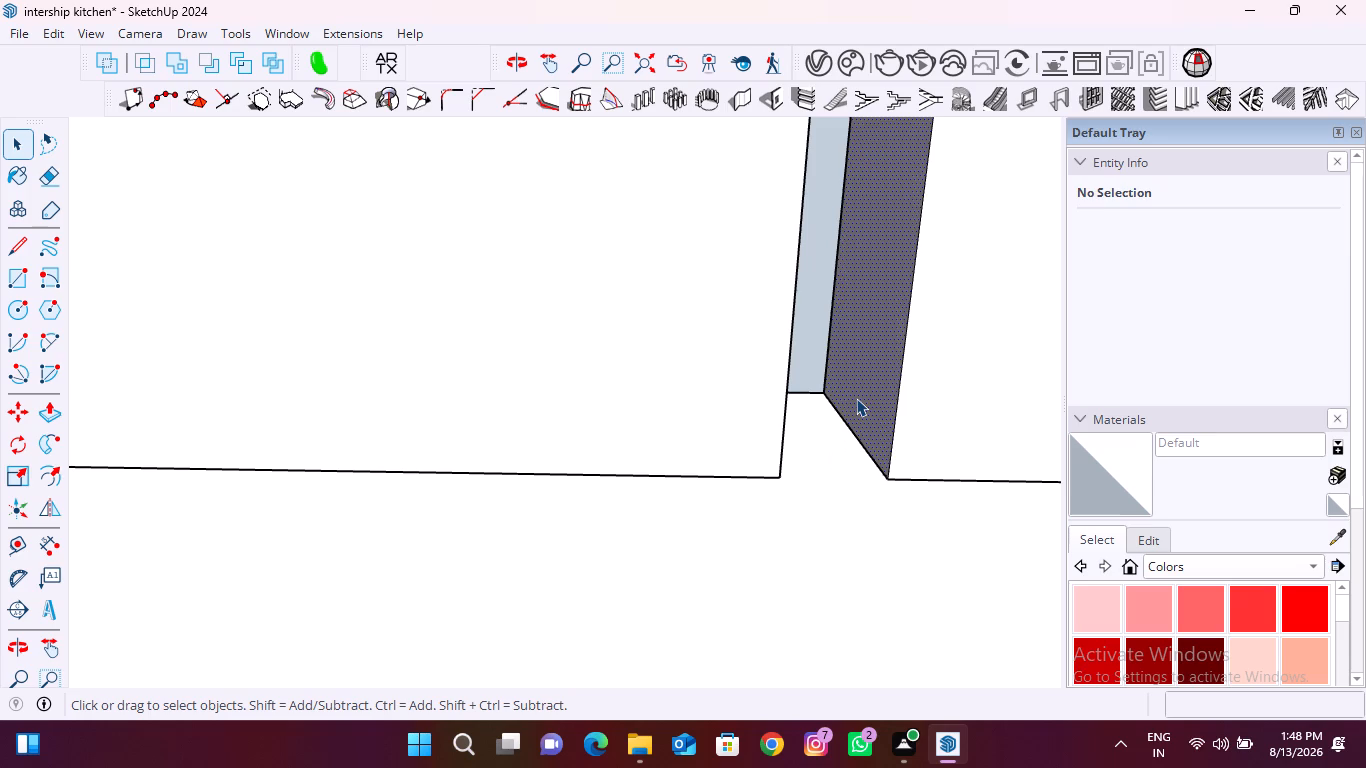
{"action": "double_click", "coordinate": [856, 398]}
{"action": "key", "text": "m"}
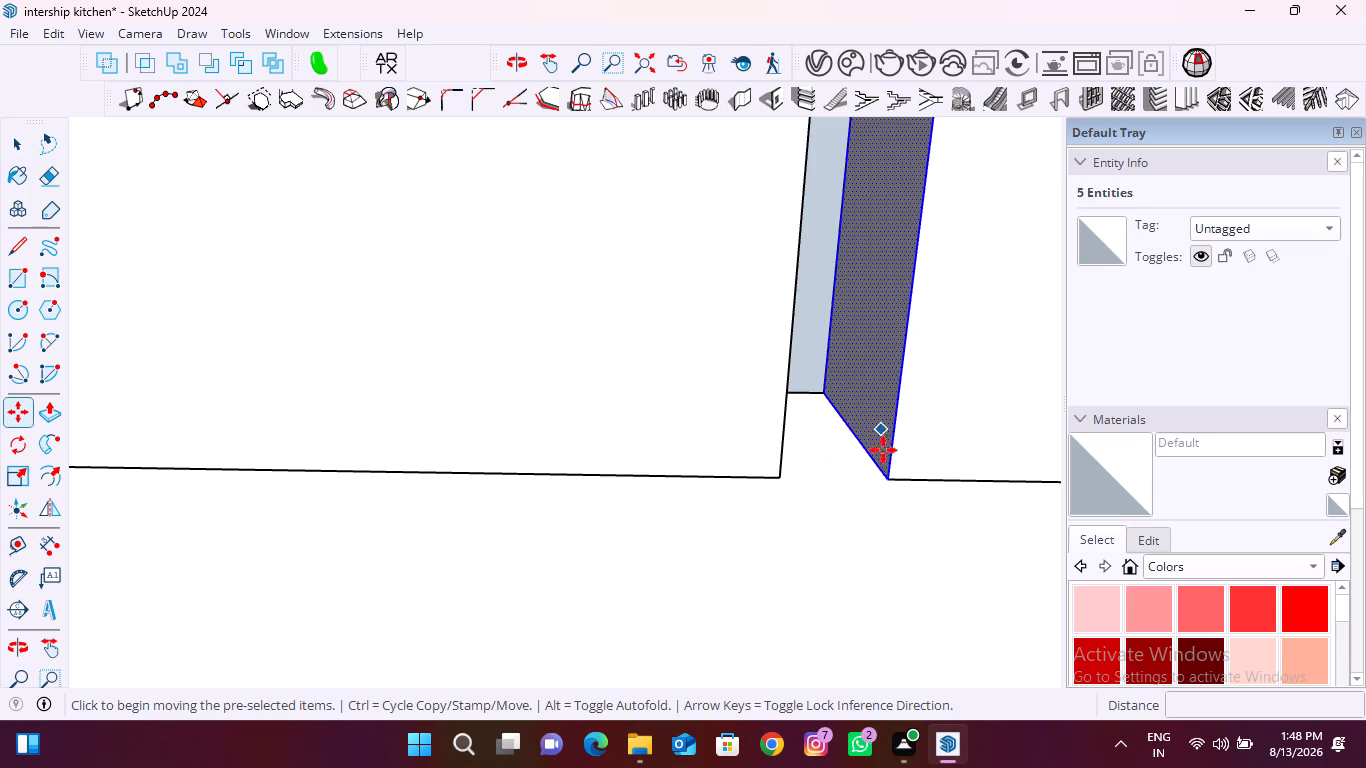
{"action": "left_click", "coordinate": [883, 469]}
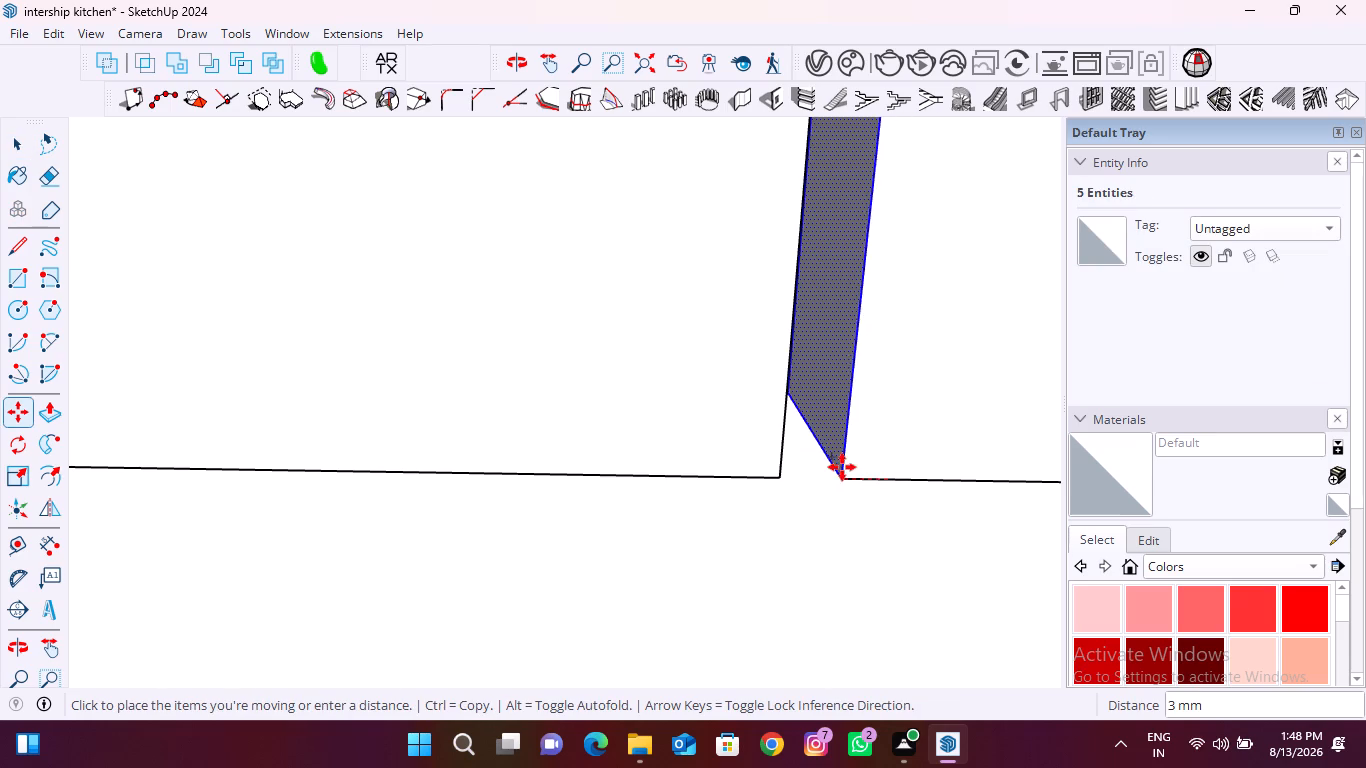
{"action": "left_click", "coordinate": [781, 477]}
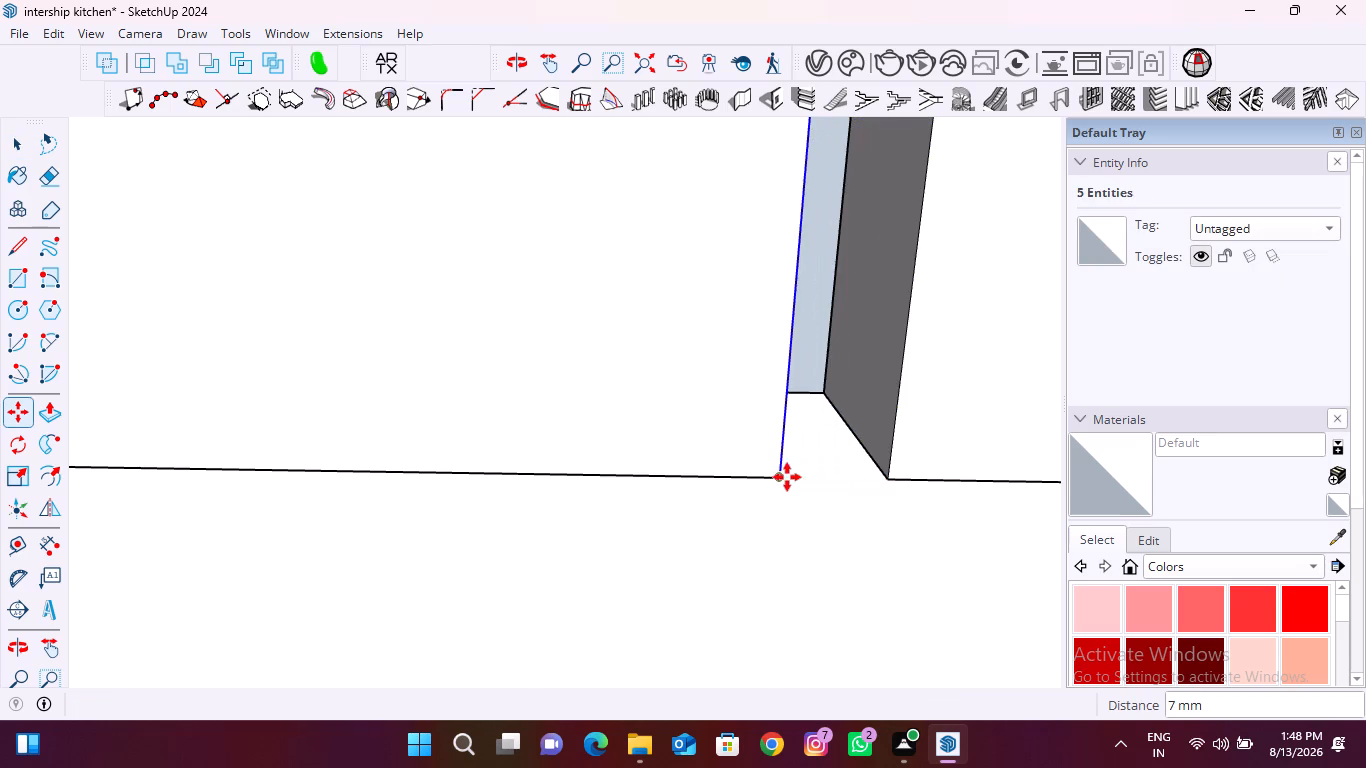
Copy the side face to the far side of the joint at the narrow front's other edge, and again about 7 mm across that gap.
{"action": "middle_click_drag", "start_coordinate": [789, 477], "coordinate": [704, 489]}
{"action": "left_click", "coordinate": [479, 517]}
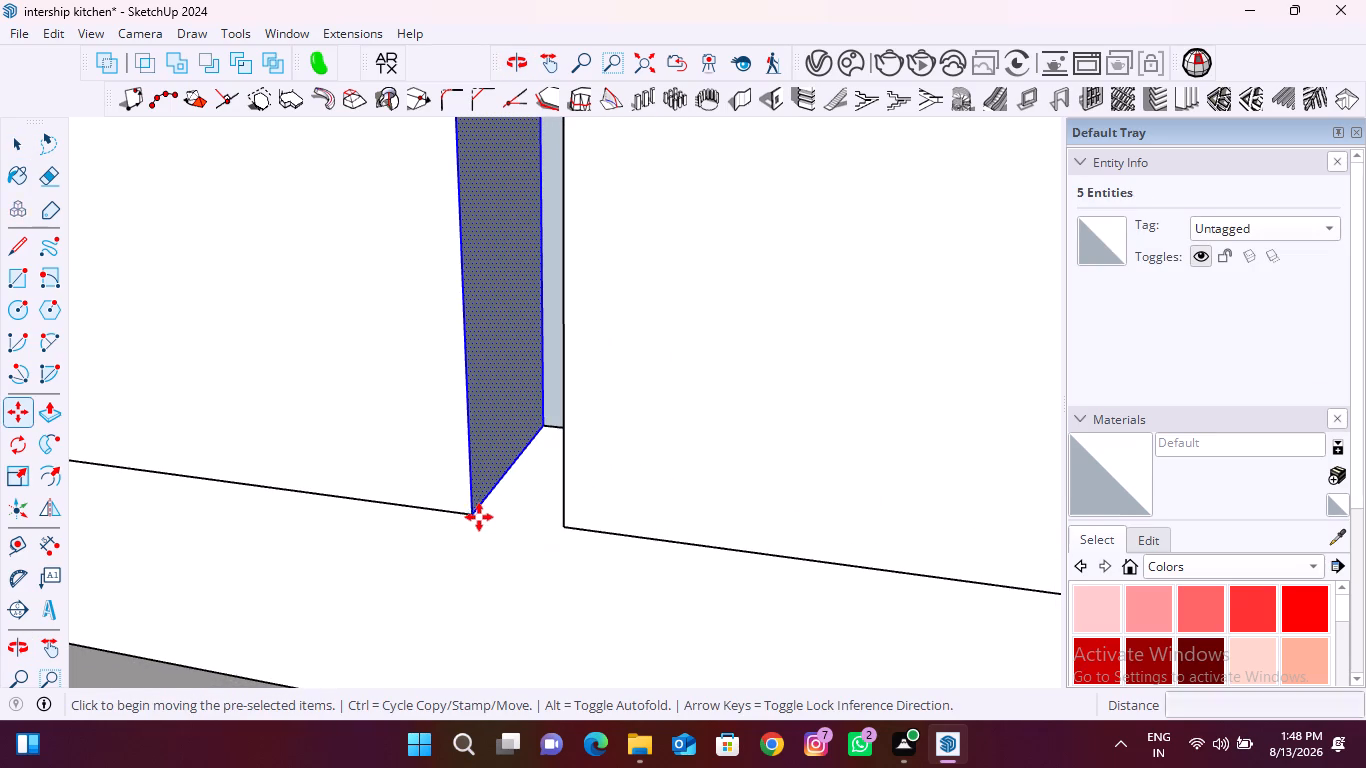
{"action": "scroll", "coordinate": [545, 518], "scroll_direction": "down", "scroll_amount": 20}
{"action": "scroll", "coordinate": [545, 518], "scroll_direction": "down", "scroll_amount": 1}
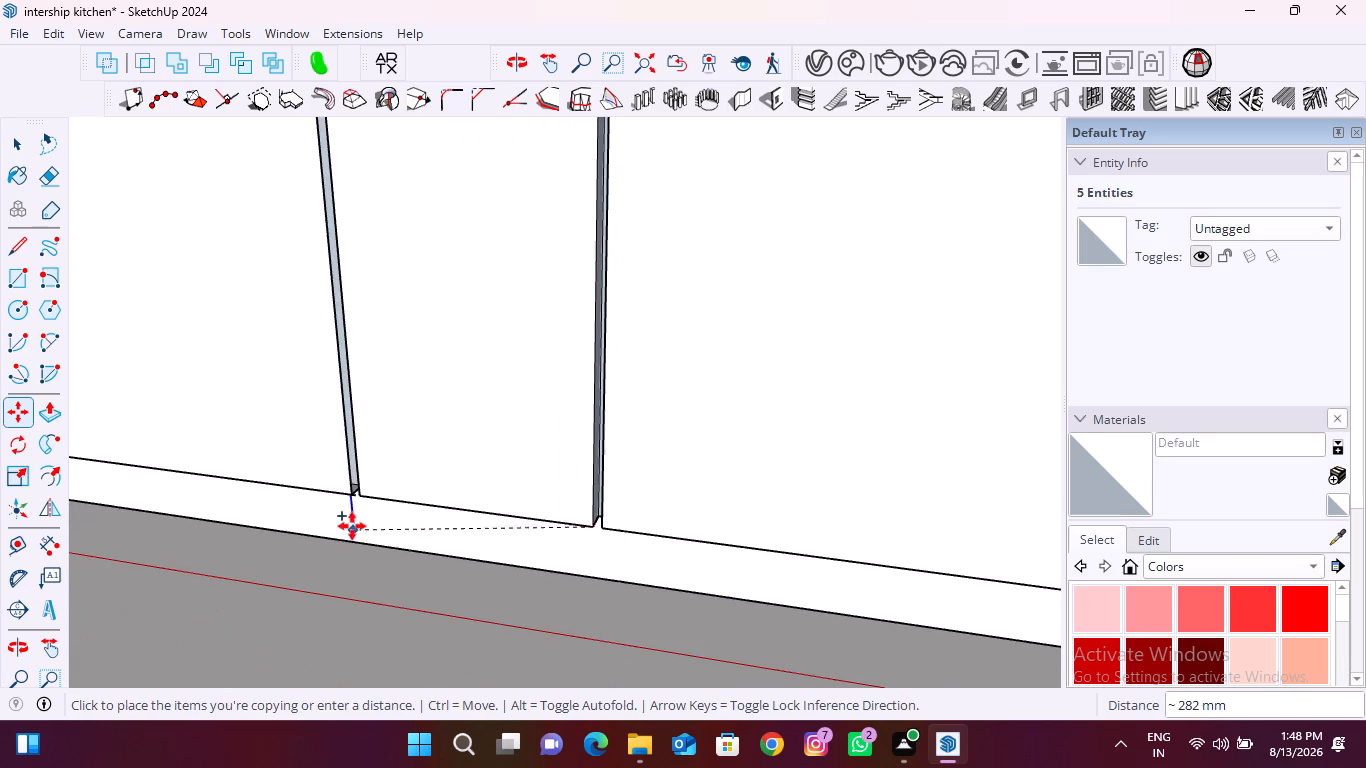
{"action": "scroll", "coordinate": [347, 509], "scroll_direction": "up", "scroll_amount": 19}
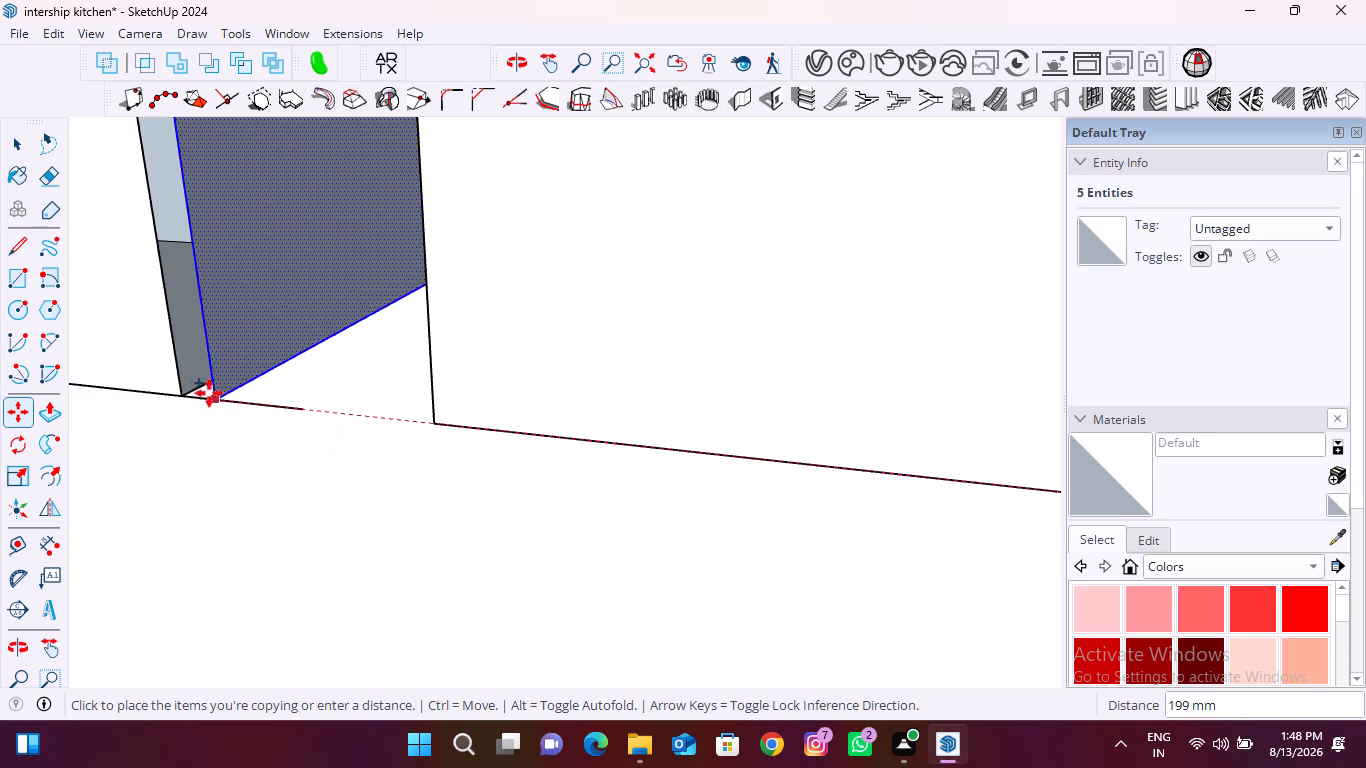
{"action": "left_click", "coordinate": [183, 392]}
{"action": "left_click", "coordinate": [182, 397]}
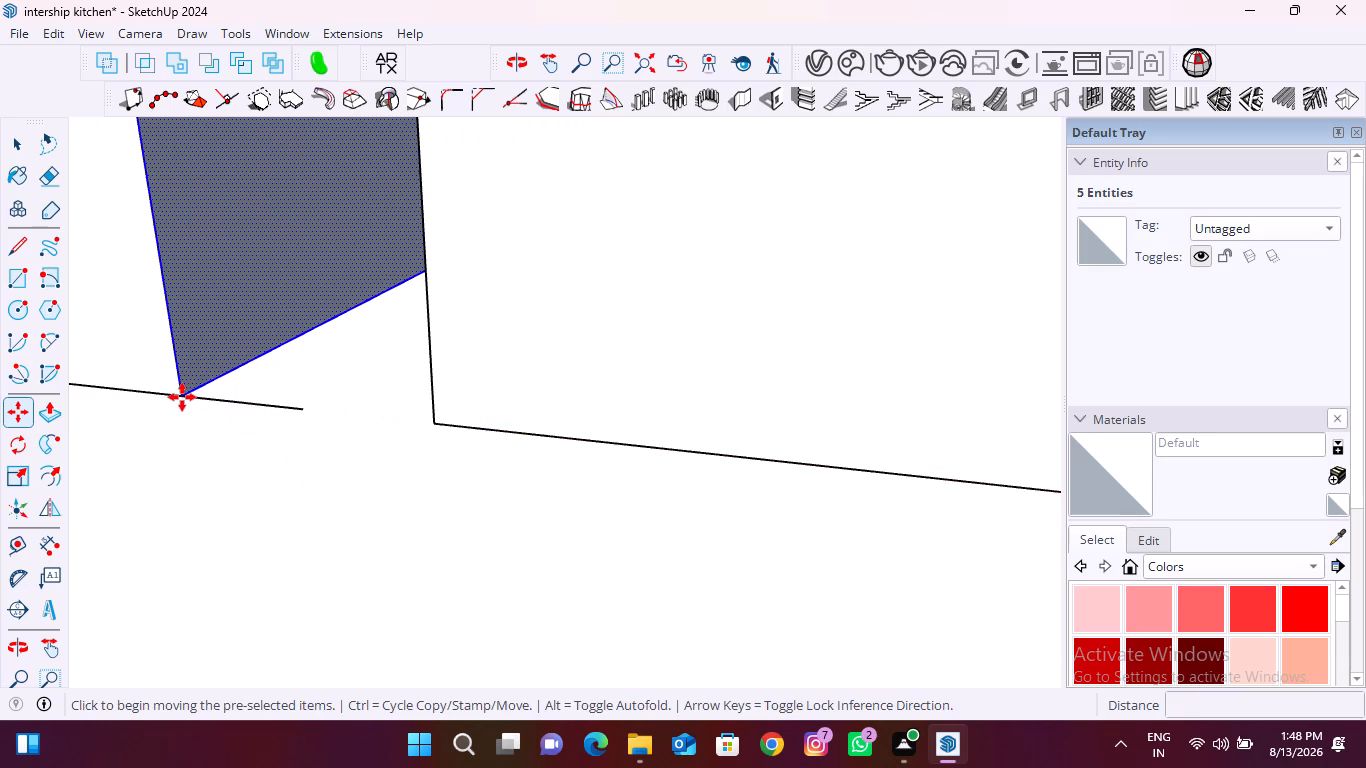
{"action": "middle_click_drag", "start_coordinate": [182, 397], "coordinate": [576, 415]}
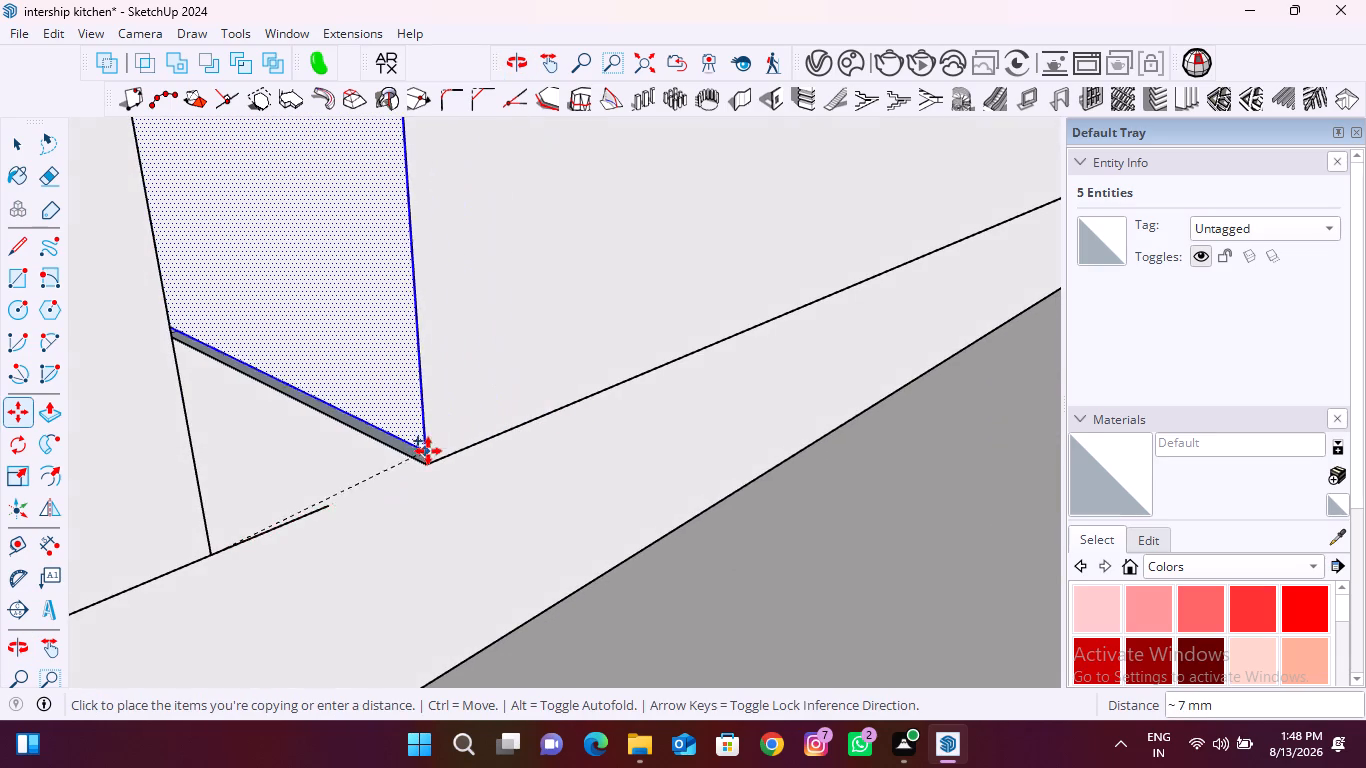
{"action": "left_click", "coordinate": [426, 455]}
Copy the side face 601 mm to the slim strip's side of the corner joint, and again 7 mm across onto the end front.
{"action": "left_click", "coordinate": [423, 462]}
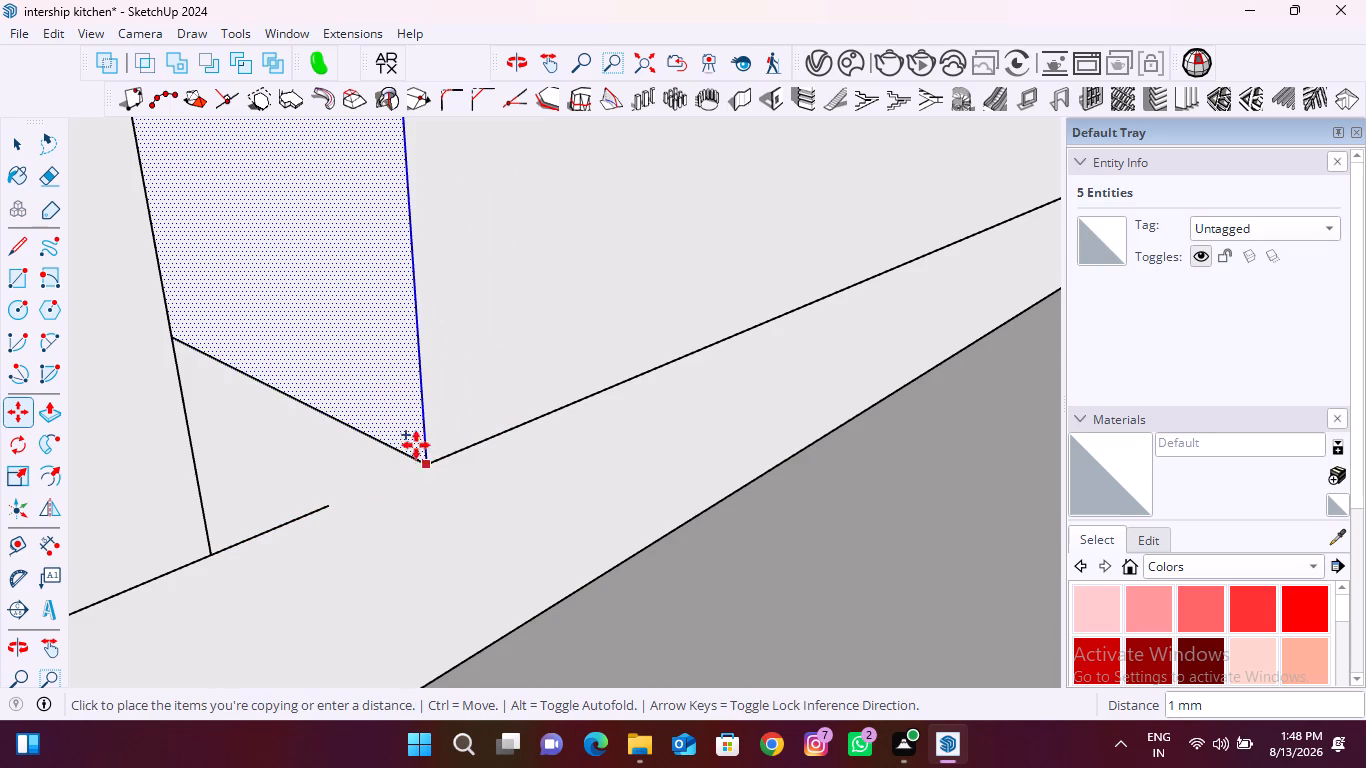
{"action": "scroll", "coordinate": [412, 425], "scroll_direction": "down", "scroll_amount": 20}
{"action": "scroll", "coordinate": [412, 425], "scroll_direction": "down", "scroll_amount": 15}
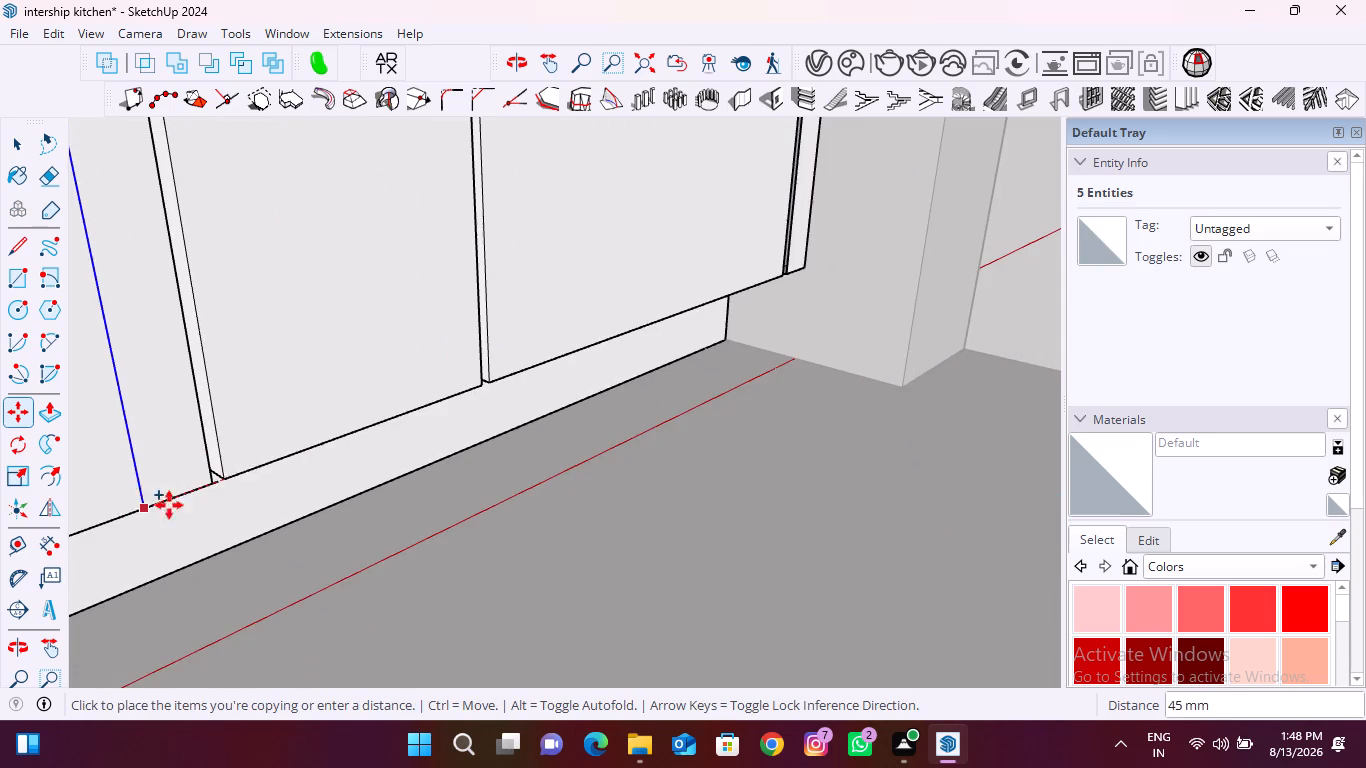
{"action": "scroll", "coordinate": [756, 298], "scroll_direction": "up", "scroll_amount": 5}
{"action": "scroll", "coordinate": [792, 267], "scroll_direction": "up", "scroll_amount": 16}
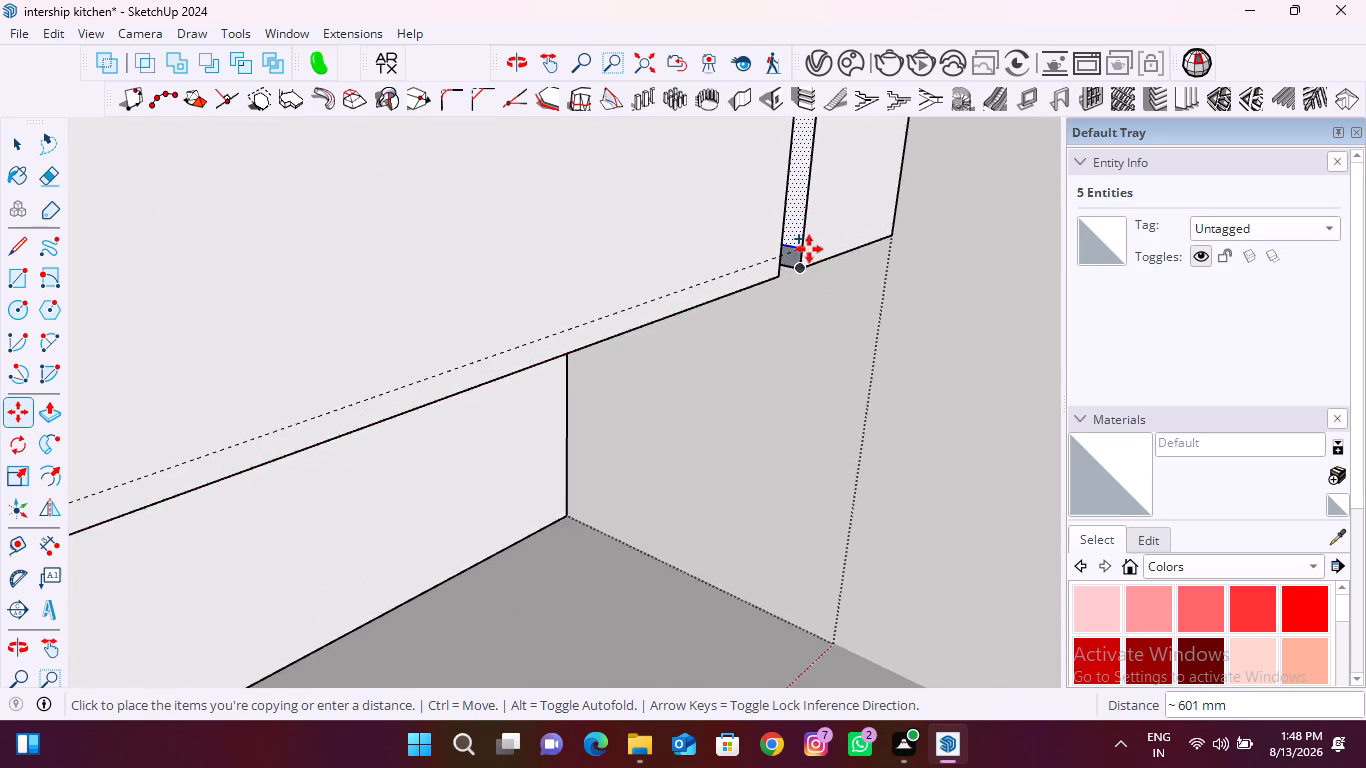
{"action": "scroll", "coordinate": [809, 249], "scroll_direction": "up", "scroll_amount": 18}
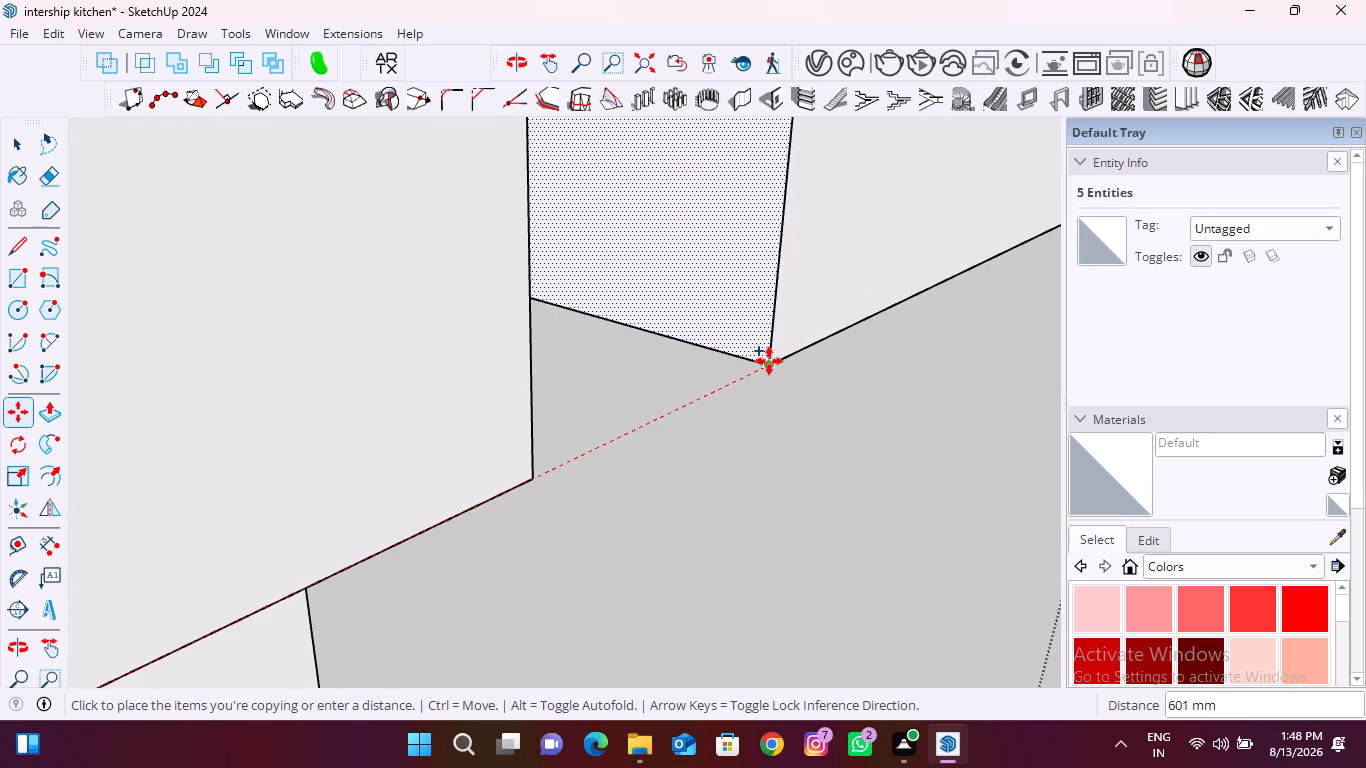
{"action": "left_click", "coordinate": [769, 361]}
{"action": "left_click", "coordinate": [769, 363]}
{"action": "scroll", "coordinate": [768, 363], "scroll_direction": "up", "scroll_amount": 1}
{"action": "middle_click_drag", "start_coordinate": [768, 363], "coordinate": [607, 426]}
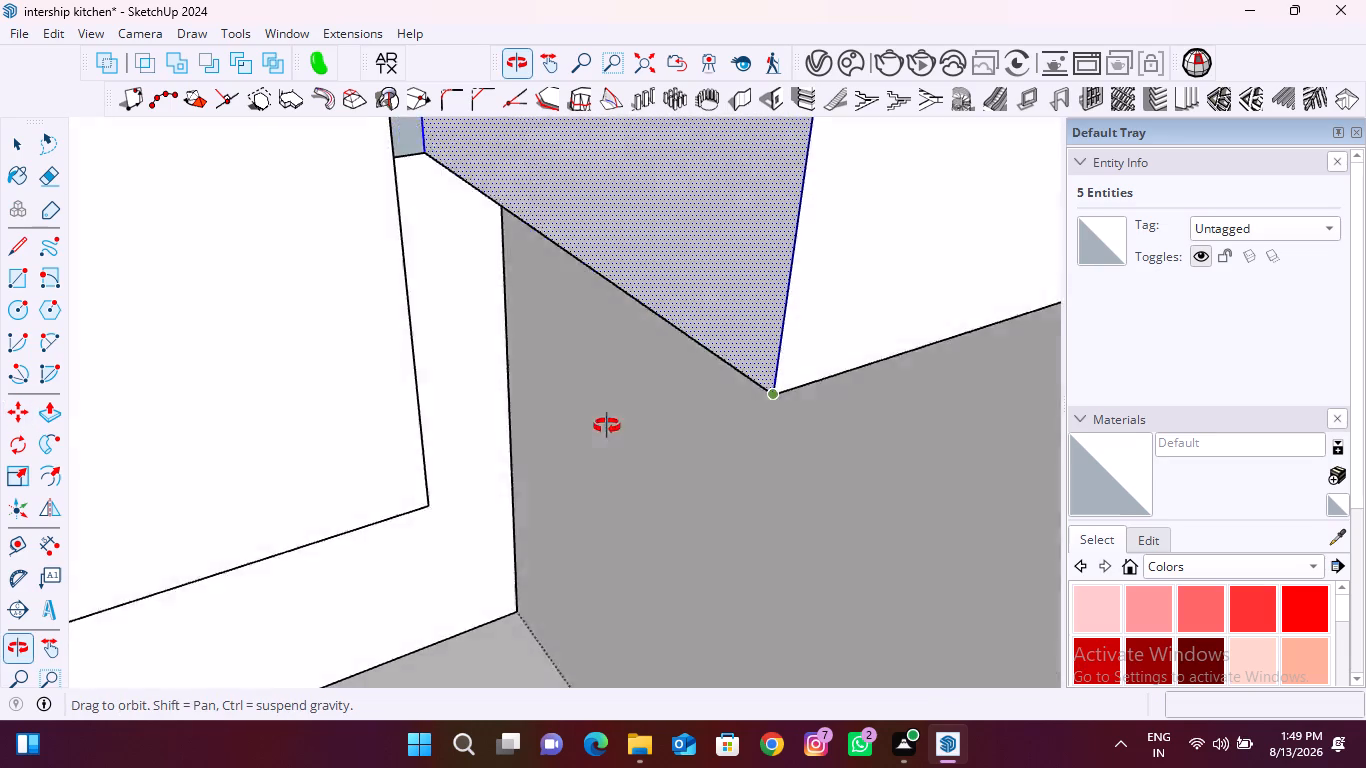
{"action": "middle_click_drag", "start_coordinate": [607, 426], "coordinate": [502, 427]}
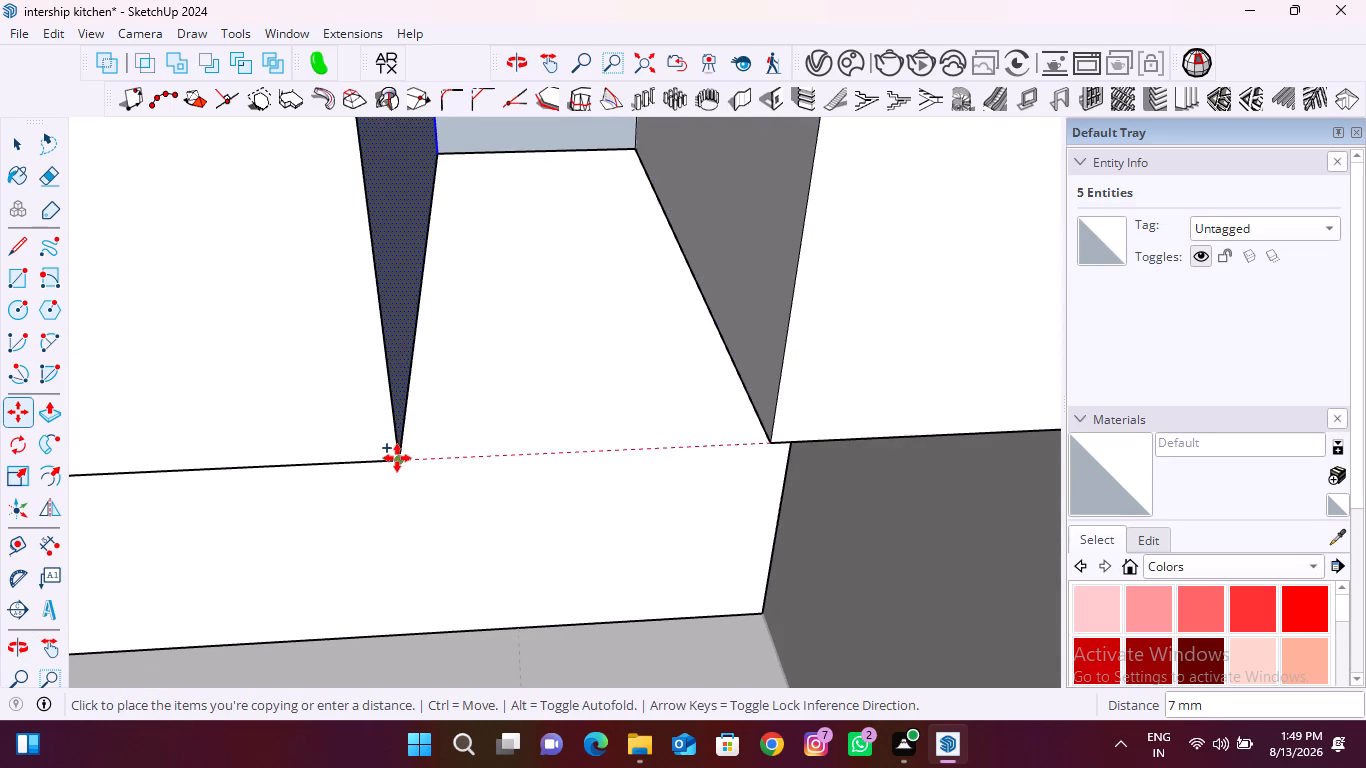
{"action": "left_click", "coordinate": [397, 458]}
{"action": "scroll", "coordinate": [415, 427], "scroll_direction": "down", "scroll_amount": 20}
{"action": "scroll", "coordinate": [415, 427], "scroll_direction": "down", "scroll_amount": 7}
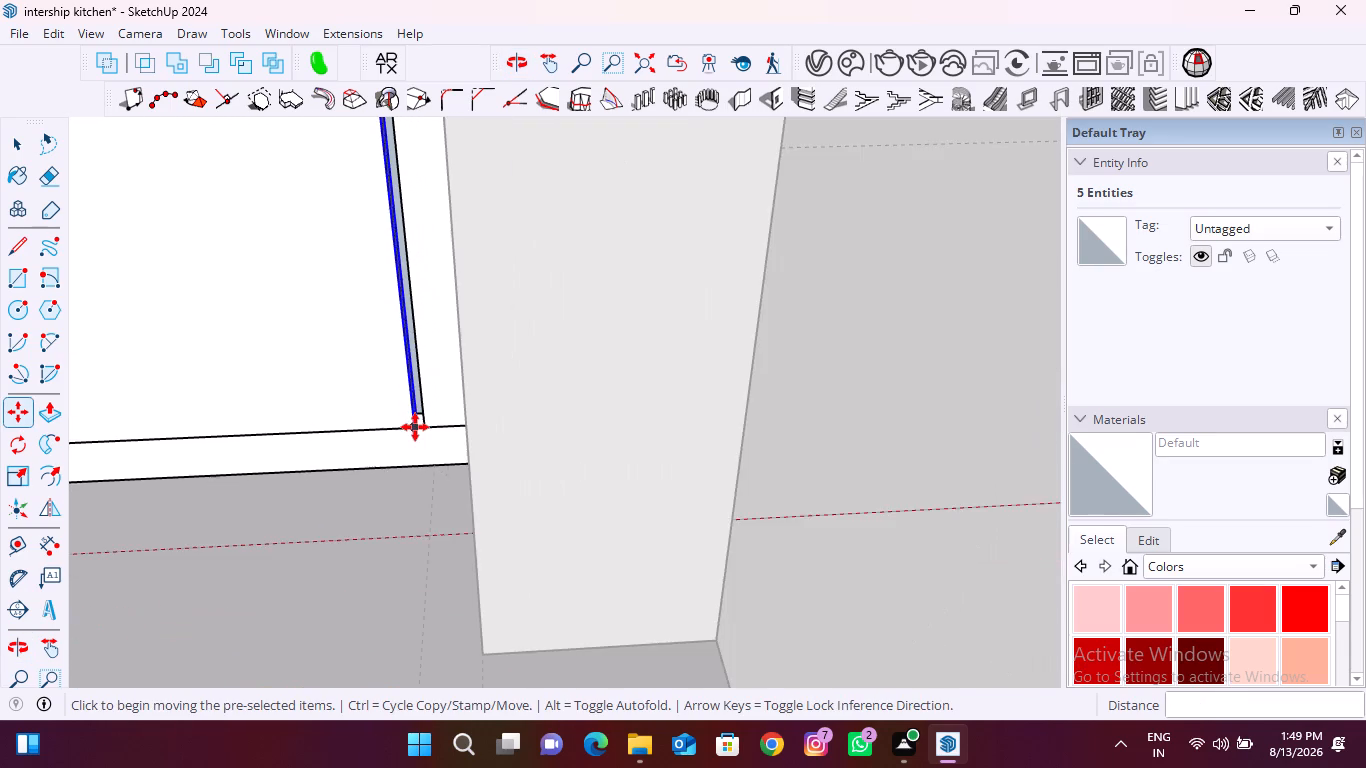
Copy the side face 1201 mm to the joint between the two middle fronts, and again 7 mm across that gap.
{"action": "scroll", "coordinate": [415, 426], "scroll_direction": "up", "scroll_amount": 20}
{"action": "scroll", "coordinate": [415, 426], "scroll_direction": "up", "scroll_amount": 11}
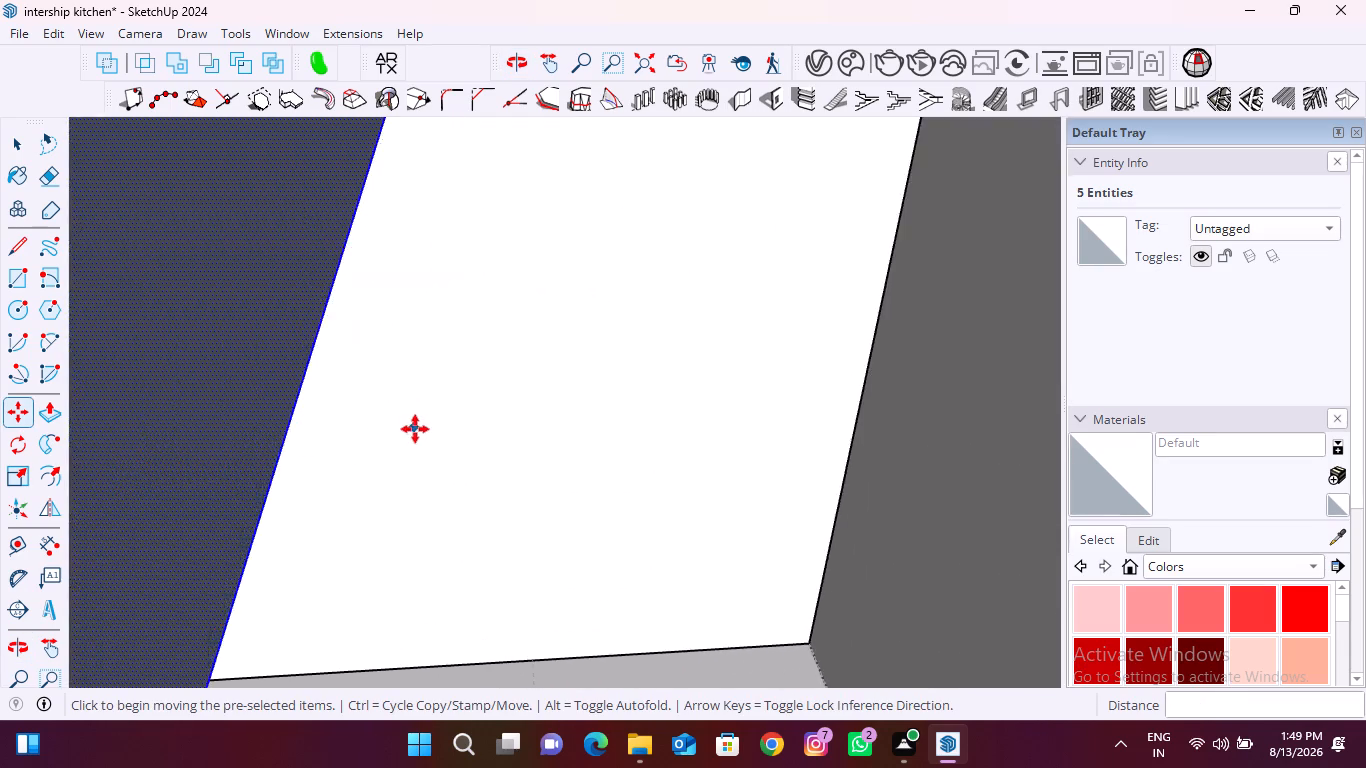
{"action": "scroll", "coordinate": [414, 429], "scroll_direction": "down", "scroll_amount": 4}
{"action": "left_click", "coordinate": [411, 451]}
{"action": "scroll", "coordinate": [464, 437], "scroll_direction": "down", "scroll_amount": 10}
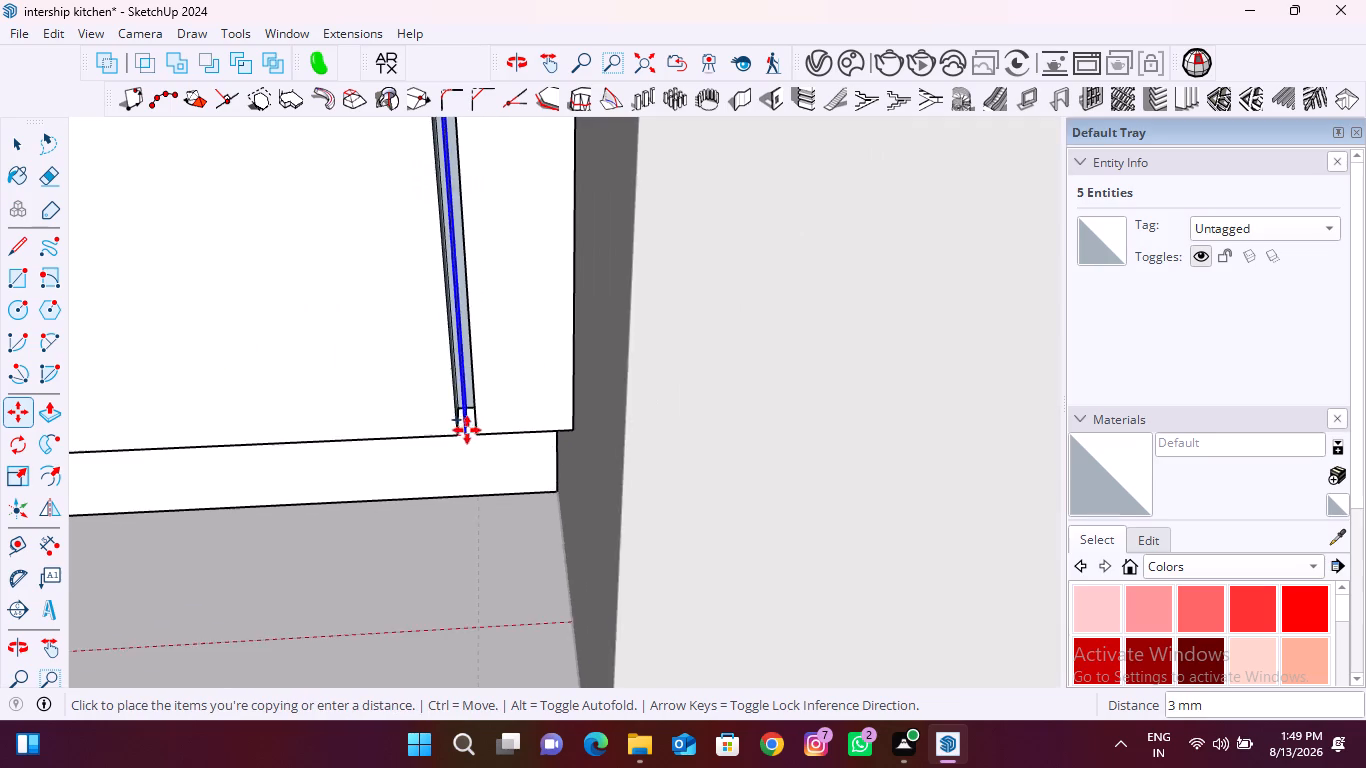
{"action": "scroll", "coordinate": [467, 430], "scroll_direction": "down", "scroll_amount": 20}
{"action": "scroll", "coordinate": [467, 430], "scroll_direction": "down", "scroll_amount": 5}
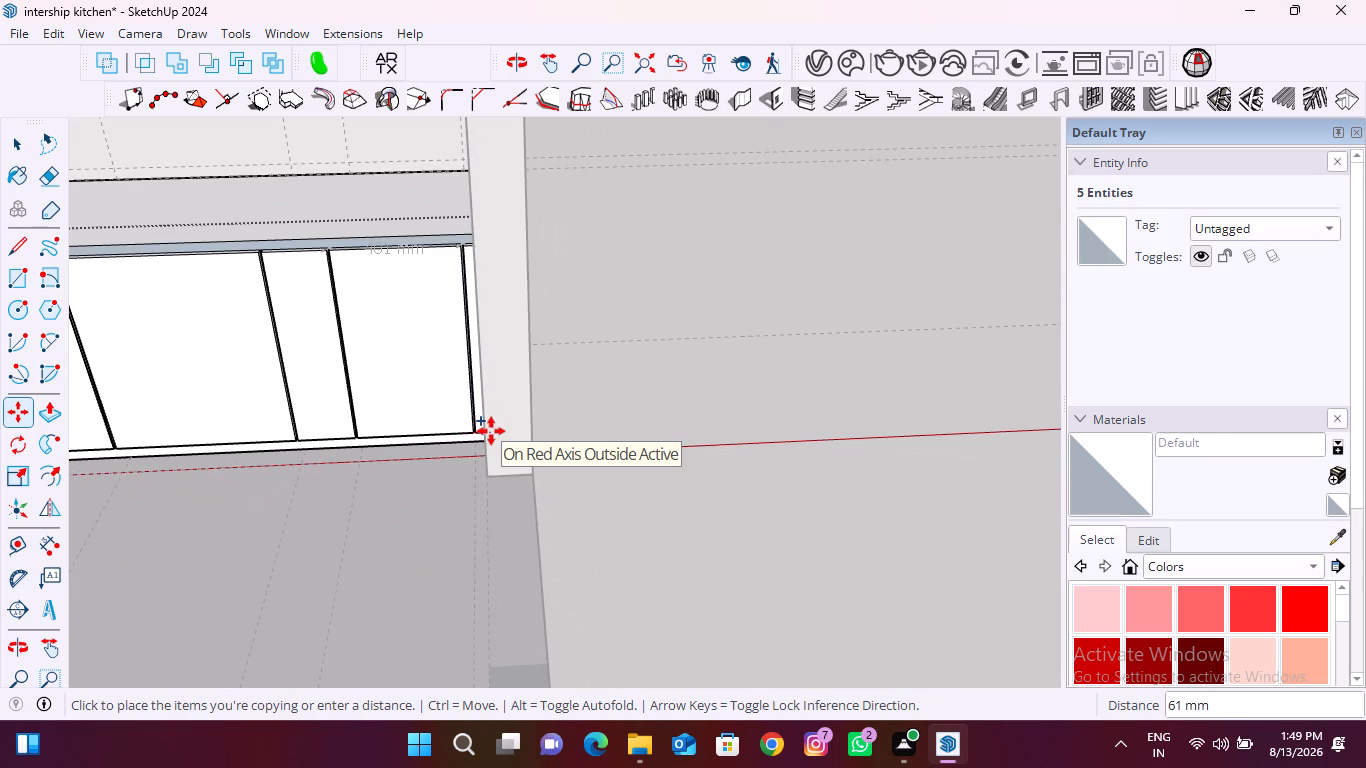
{"action": "scroll", "coordinate": [491, 431], "scroll_direction": "down", "scroll_amount": 2}
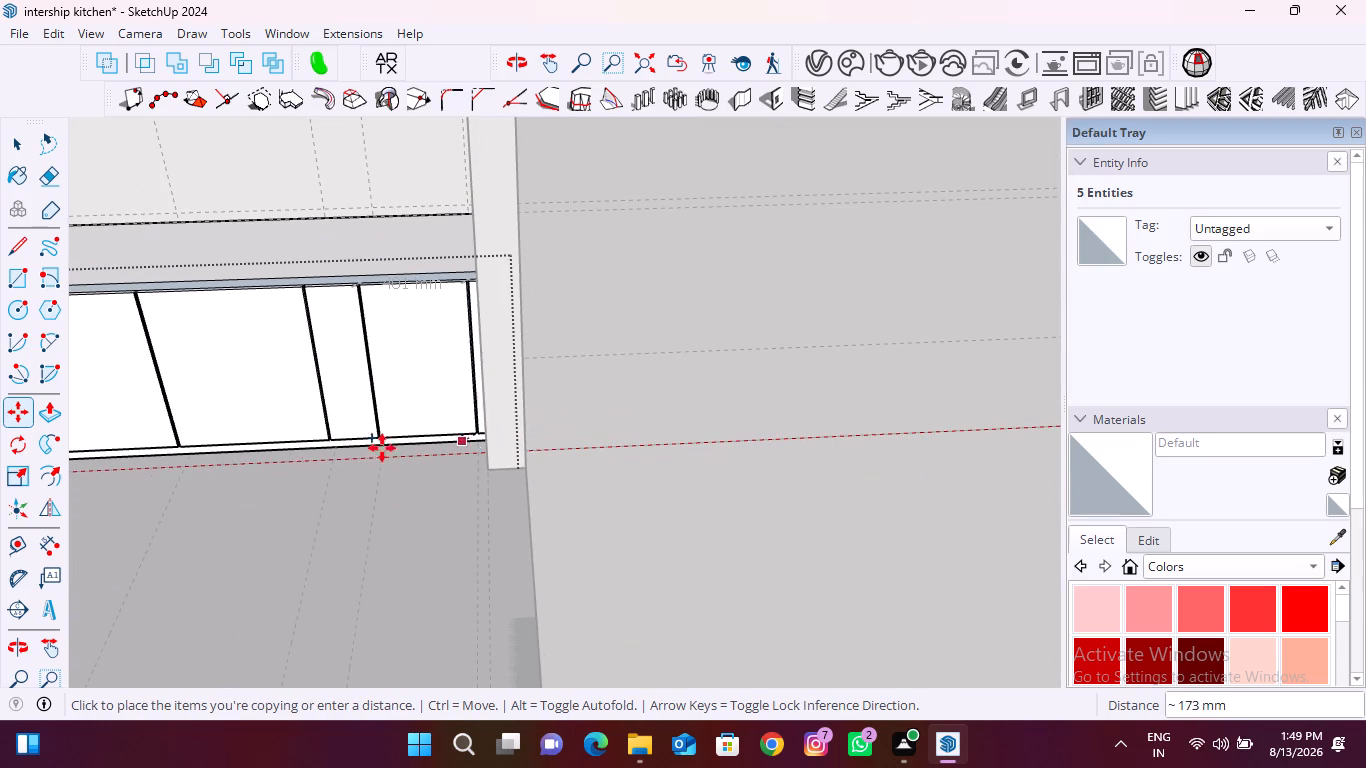
{"action": "scroll", "coordinate": [194, 446], "scroll_direction": "up", "scroll_amount": 17}
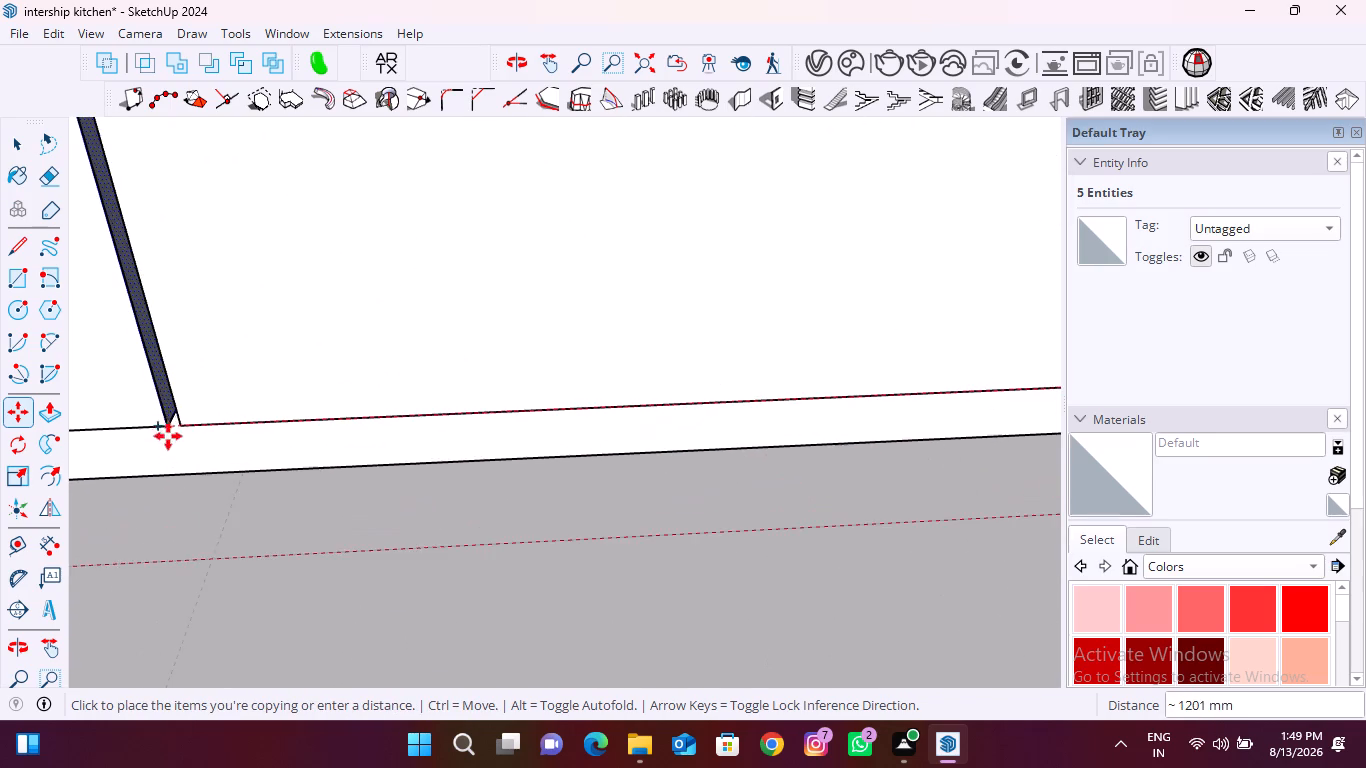
{"action": "scroll", "coordinate": [168, 436], "scroll_direction": "up", "scroll_amount": 20}
{"action": "scroll", "coordinate": [168, 436], "scroll_direction": "up", "scroll_amount": 12}
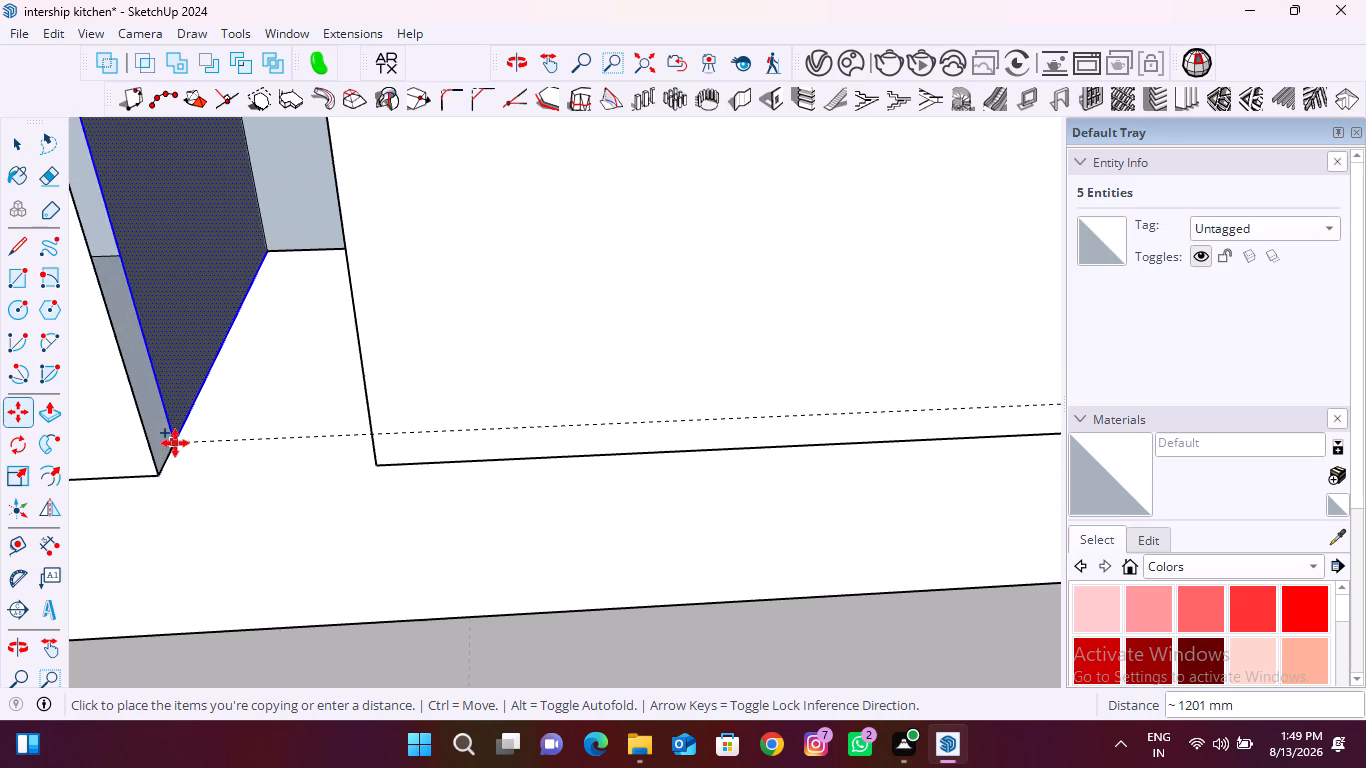
{"action": "left_click", "coordinate": [163, 471]}
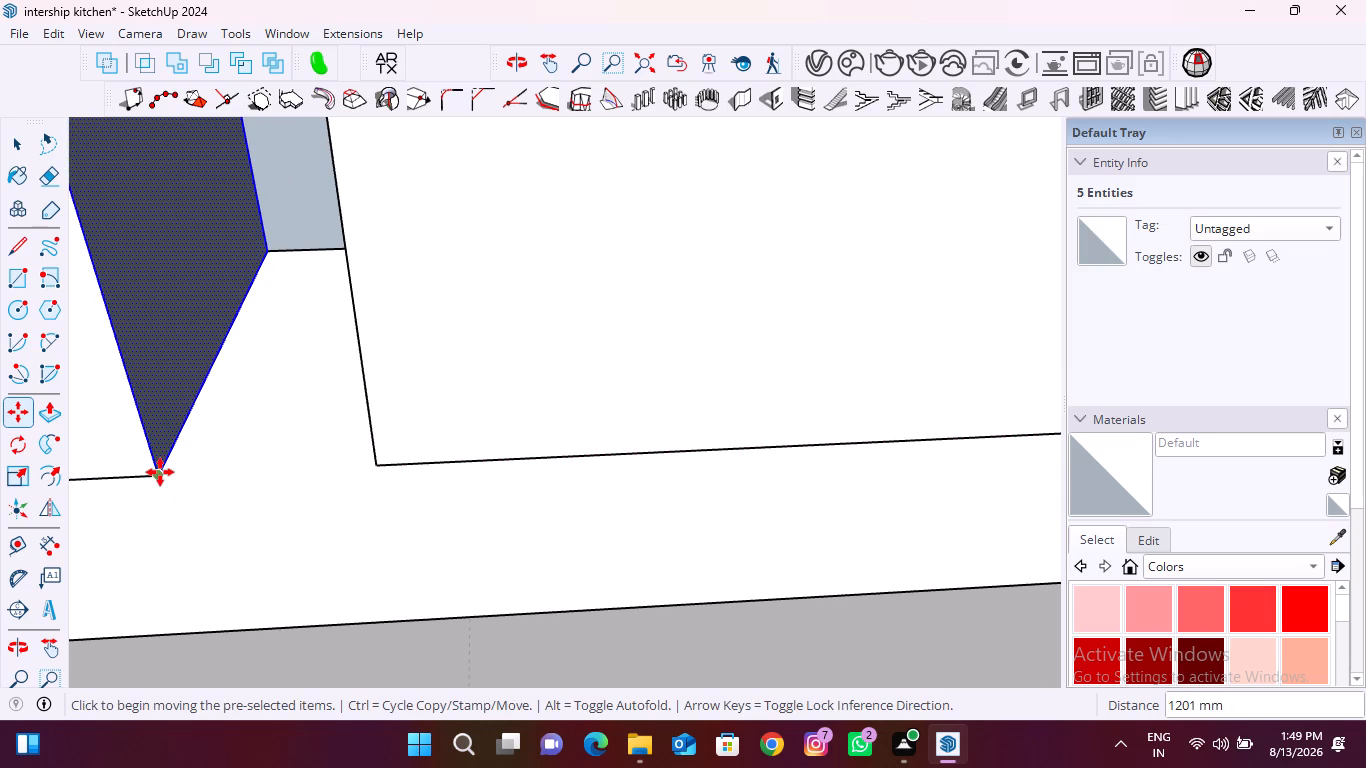
{"action": "left_click", "coordinate": [160, 472]}
{"action": "middle_click_drag", "start_coordinate": [228, 474], "coordinate": [234, 475]}
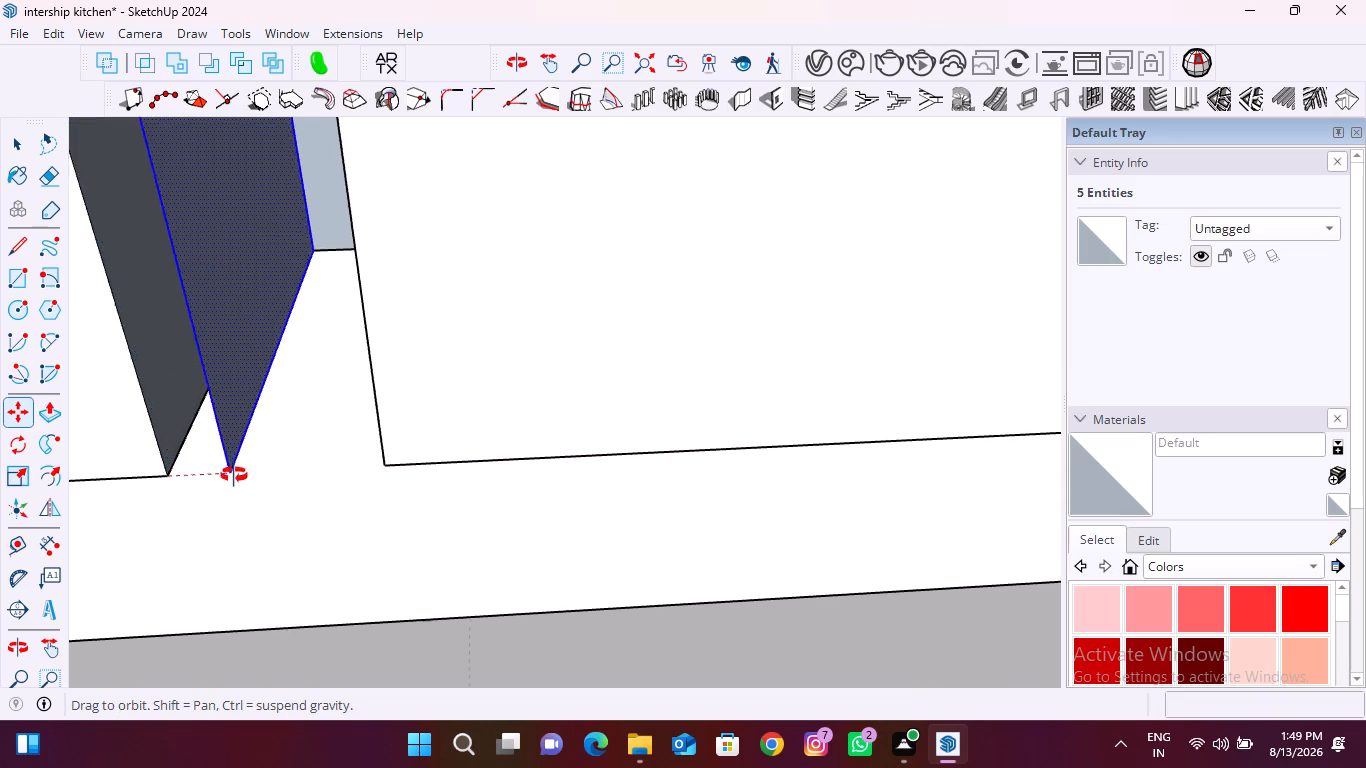
{"action": "middle_click_drag", "start_coordinate": [234, 475], "coordinate": [352, 446]}
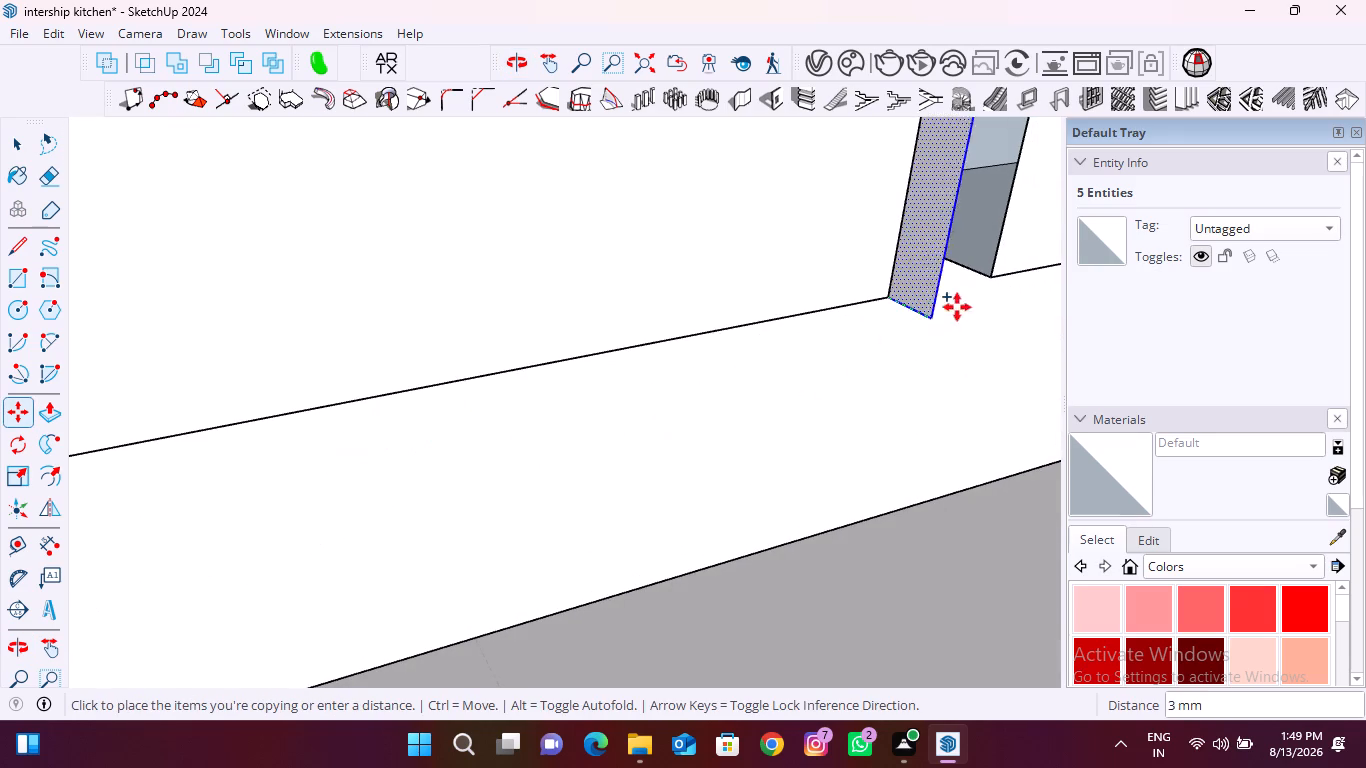
{"action": "left_click", "coordinate": [994, 273]}
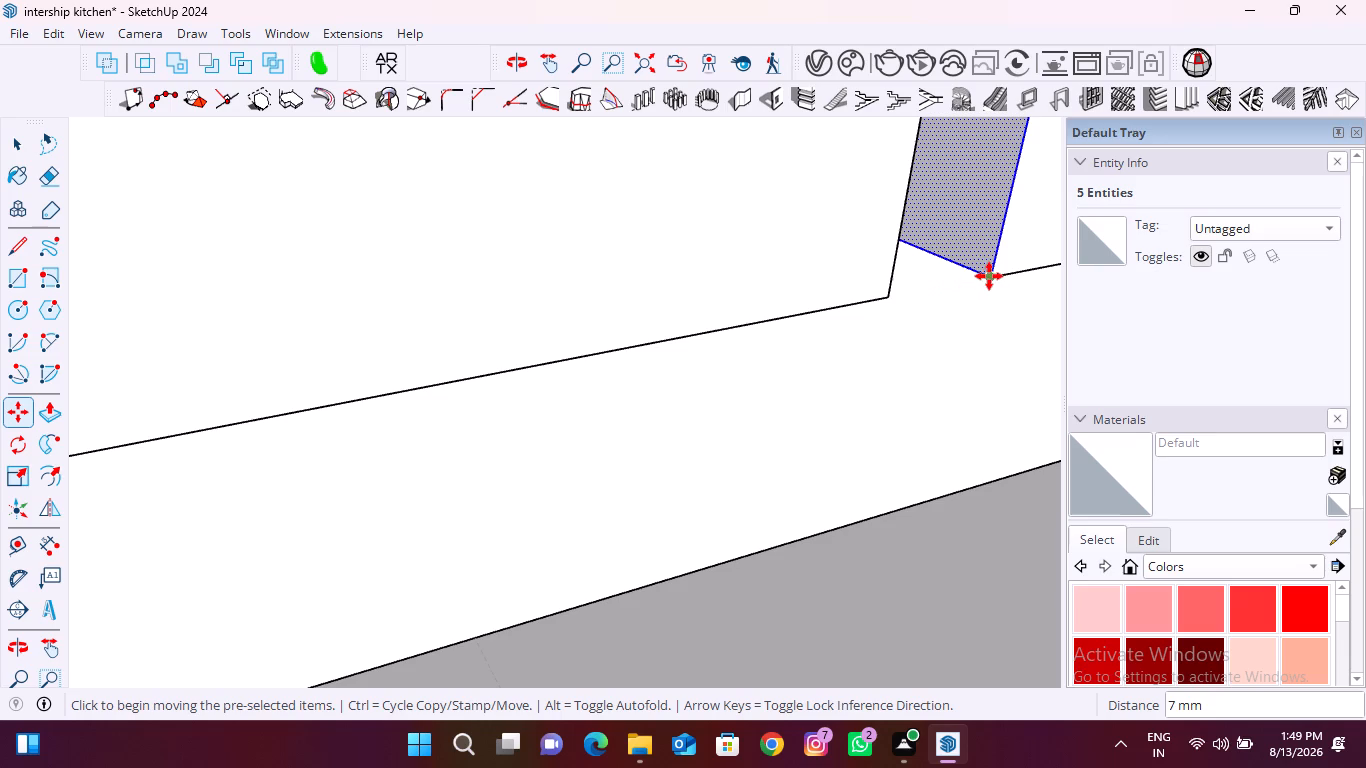
Copy the side face 600 mm to the joint beside the widest front, and again across that gap onto its opposite side.
{"action": "left_click", "coordinate": [989, 276]}
{"action": "scroll", "coordinate": [869, 301], "scroll_direction": "down", "scroll_amount": 20}
{"action": "scroll", "coordinate": [869, 301], "scroll_direction": "down", "scroll_amount": 12}
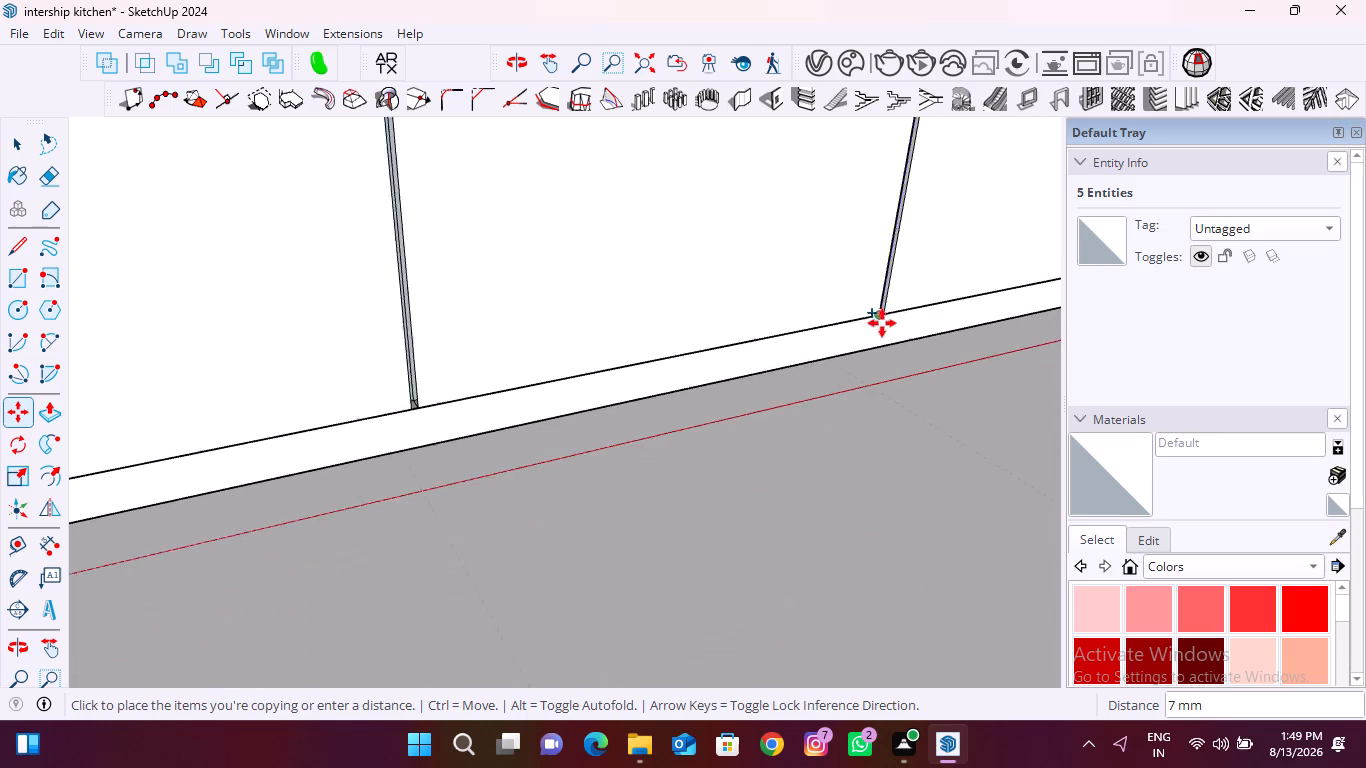
{"action": "scroll", "coordinate": [882, 323], "scroll_direction": "down", "scroll_amount": 3}
{"action": "scroll", "coordinate": [625, 376], "scroll_direction": "up", "scroll_amount": 17}
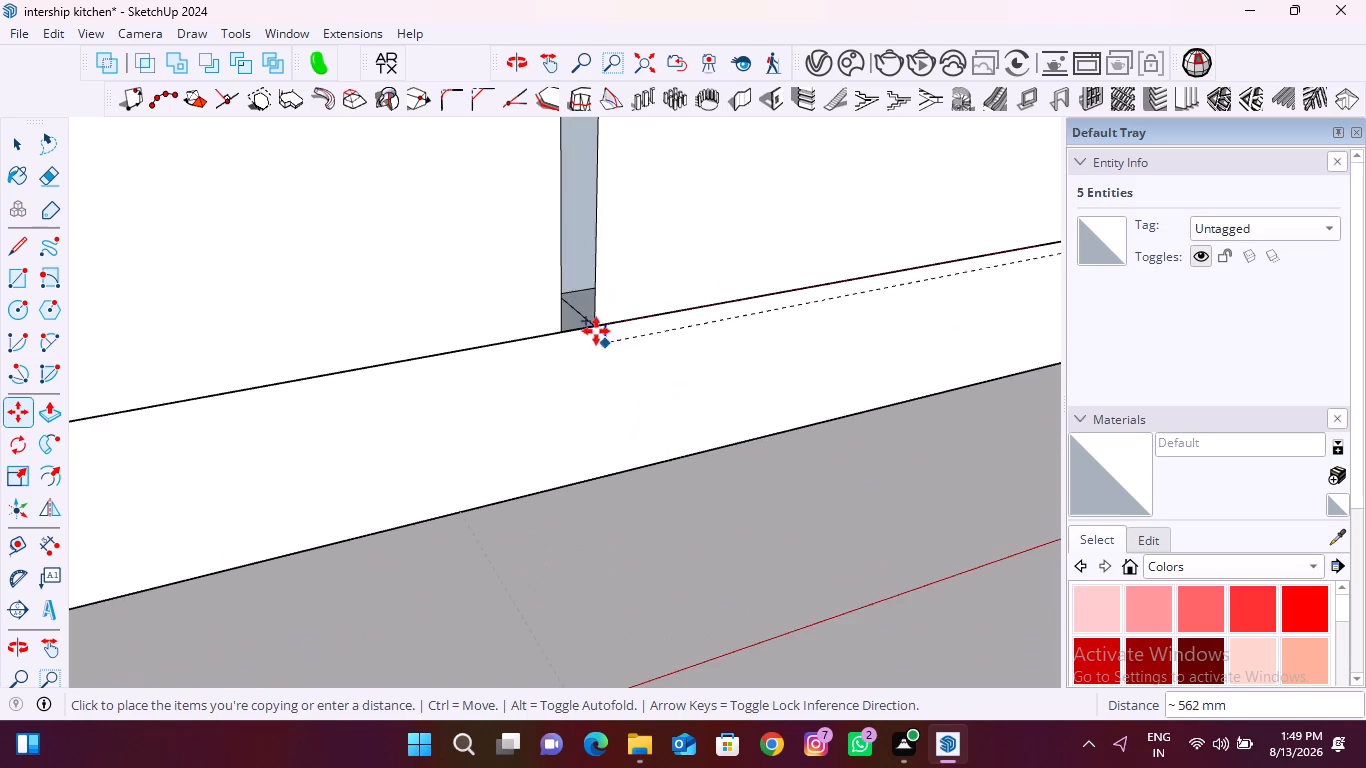
{"action": "scroll", "coordinate": [589, 320], "scroll_direction": "up", "scroll_amount": 13}
{"action": "left_click", "coordinate": [617, 343]}
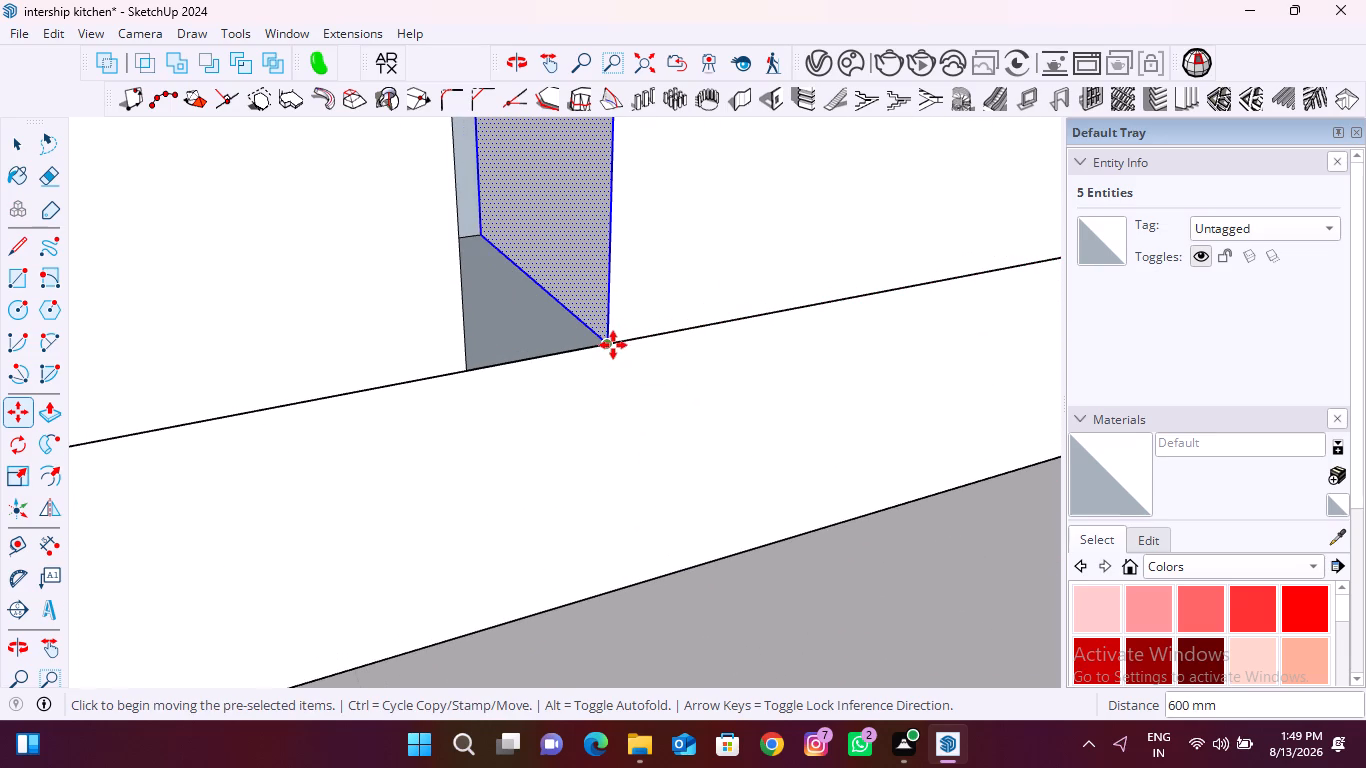
{"action": "left_click", "coordinate": [609, 345]}
{"action": "middle_click_drag", "start_coordinate": [609, 345], "coordinate": [450, 141]}
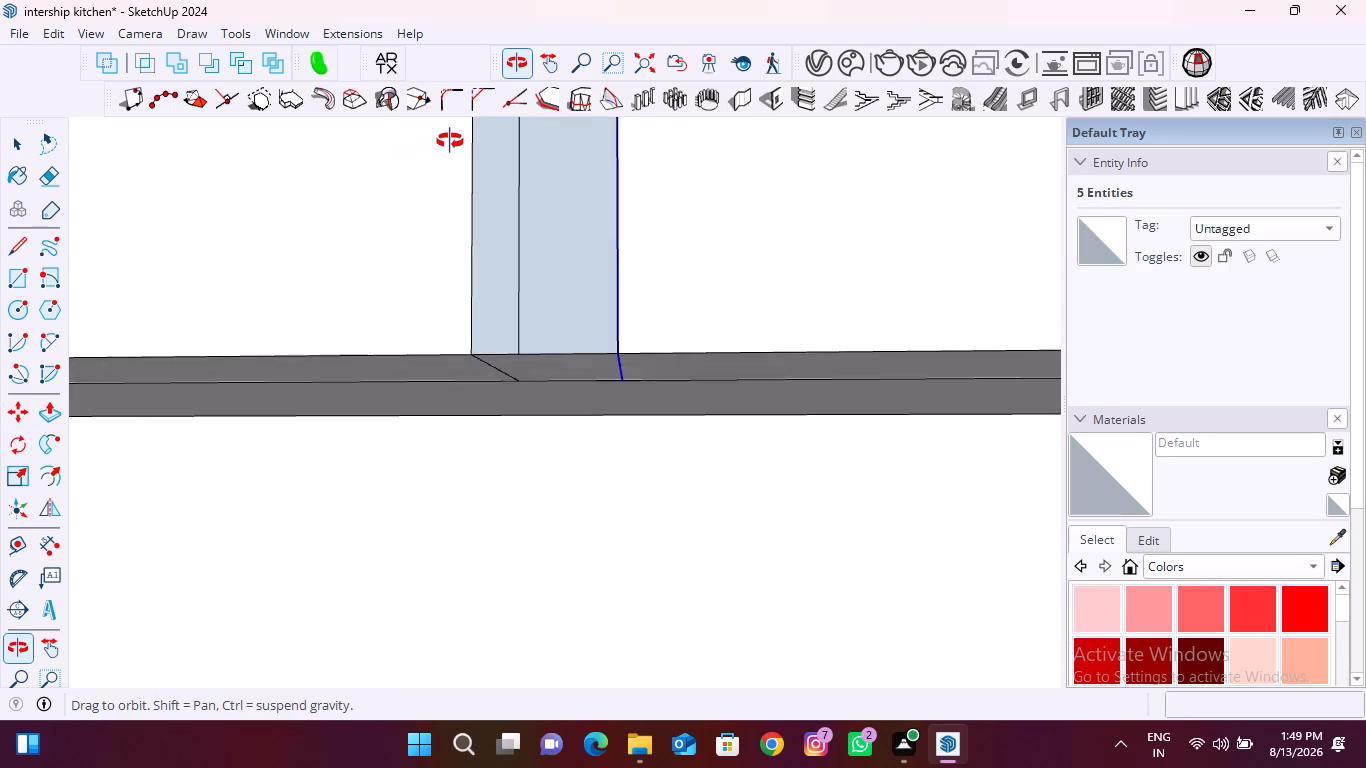
{"action": "middle_click_drag", "start_coordinate": [450, 141], "coordinate": [372, 270]}
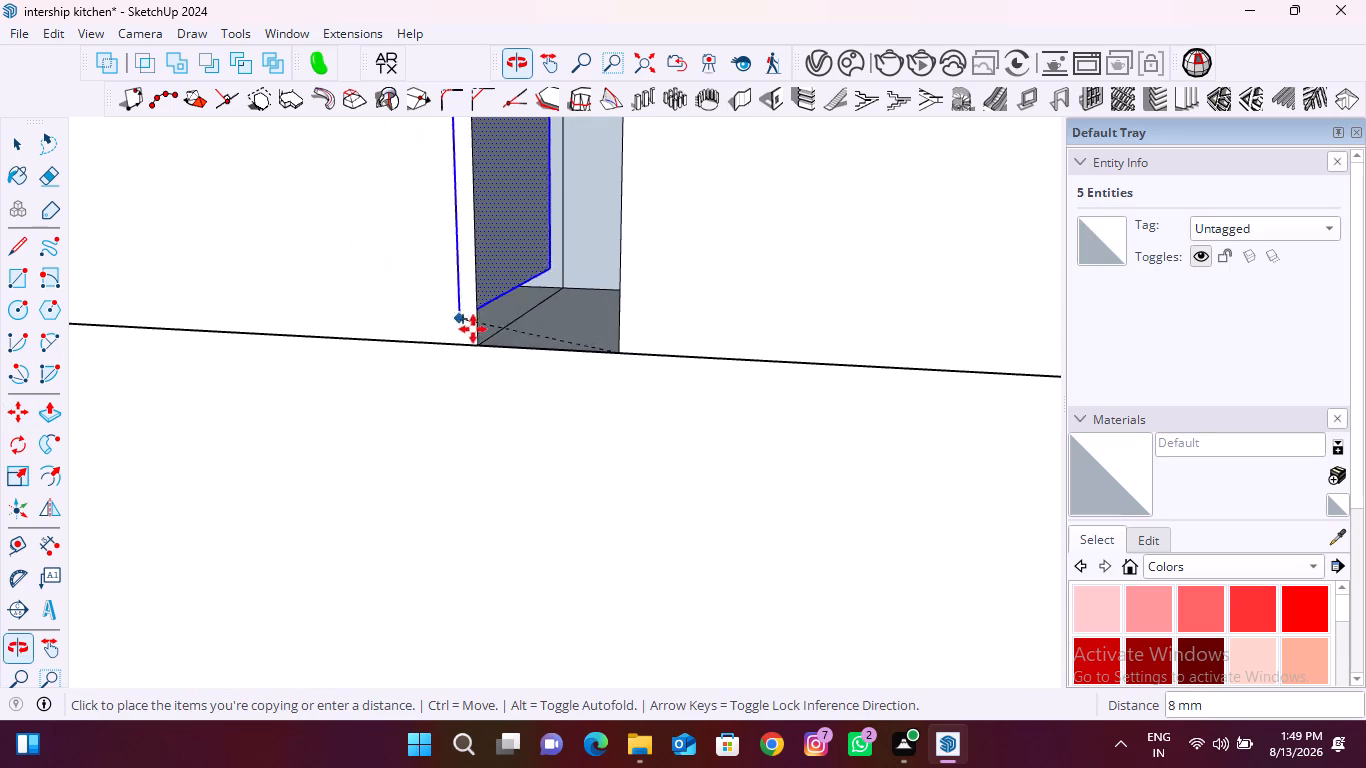
{"action": "left_click", "coordinate": [483, 347]}
Copy the side face 850 mm to the slim strip's side at the widest front's other edge, and again 7 mm across that gap.
{"action": "left_click", "coordinate": [482, 344]}
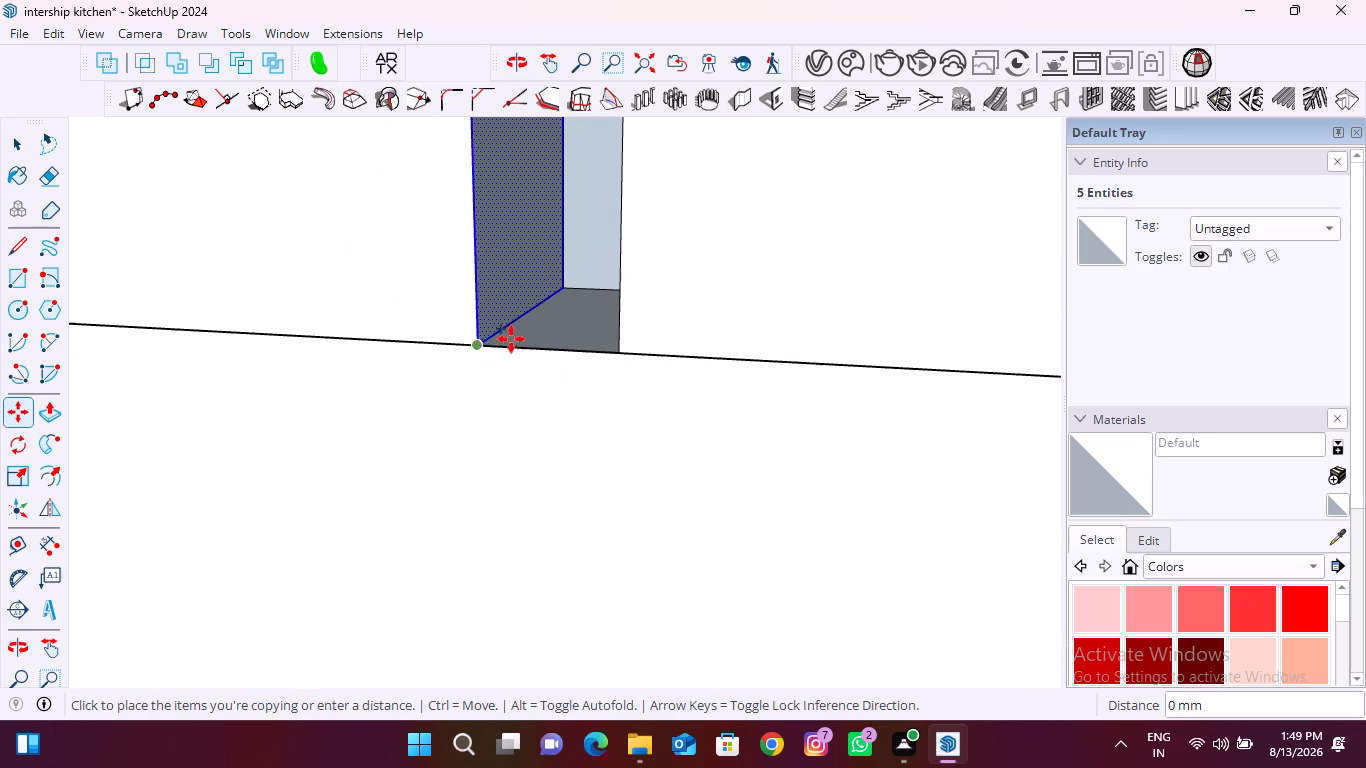
{"action": "scroll", "coordinate": [538, 338], "scroll_direction": "down", "scroll_amount": 20}
{"action": "scroll", "coordinate": [538, 338], "scroll_direction": "down", "scroll_amount": 20}
{"action": "scroll", "coordinate": [538, 338], "scroll_direction": "down", "scroll_amount": 3}
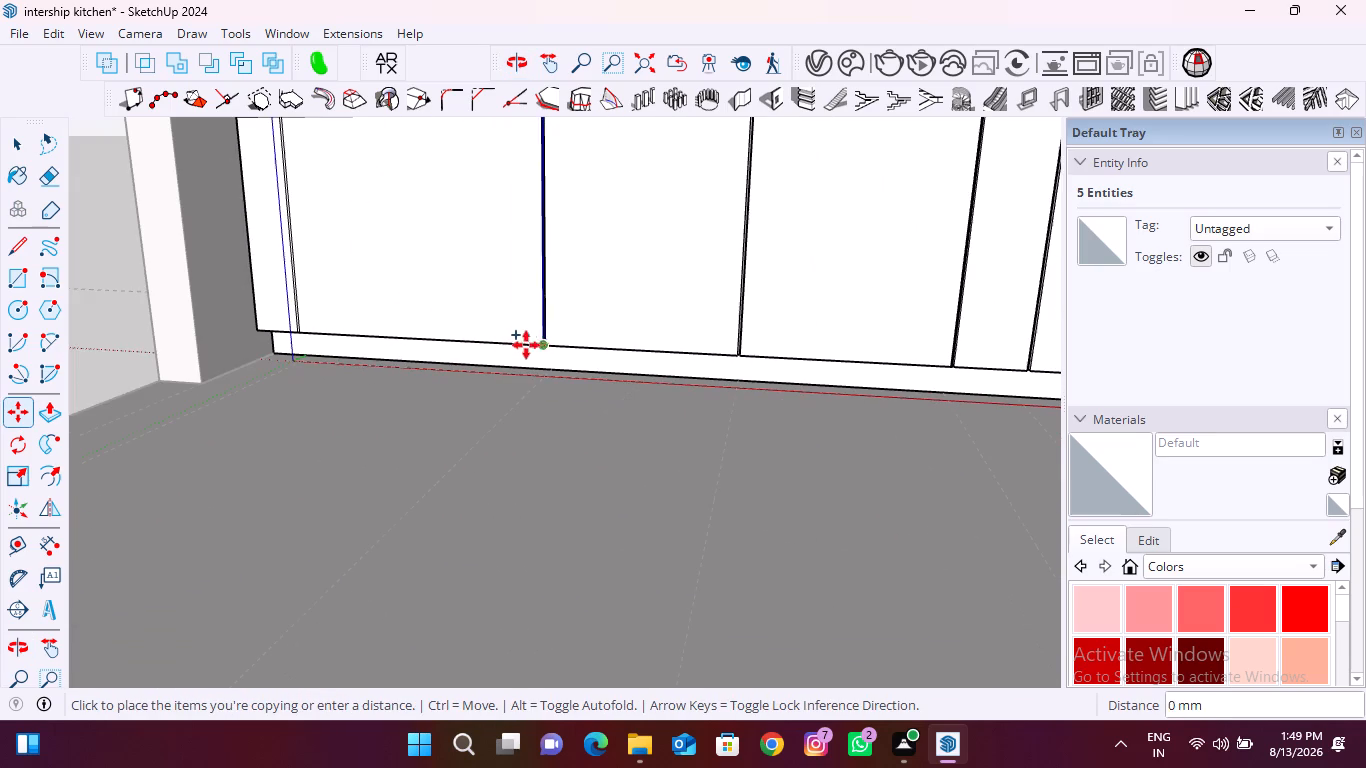
{"action": "scroll", "coordinate": [293, 325], "scroll_direction": "up", "scroll_amount": 20}
{"action": "scroll", "coordinate": [293, 325], "scroll_direction": "up", "scroll_amount": 7}
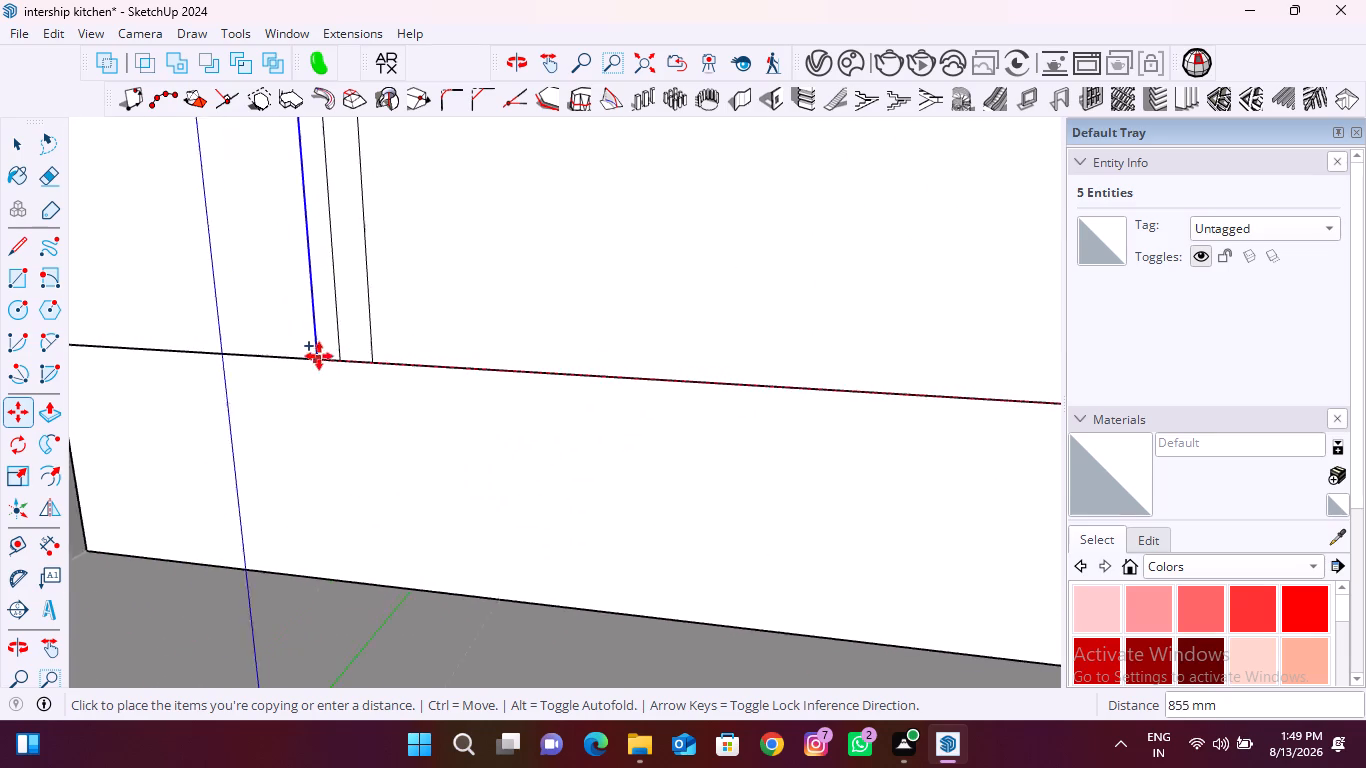
{"action": "scroll", "coordinate": [319, 356], "scroll_direction": "up", "scroll_amount": 17}
{"action": "middle_click_drag", "start_coordinate": [361, 378], "coordinate": [479, 168]}
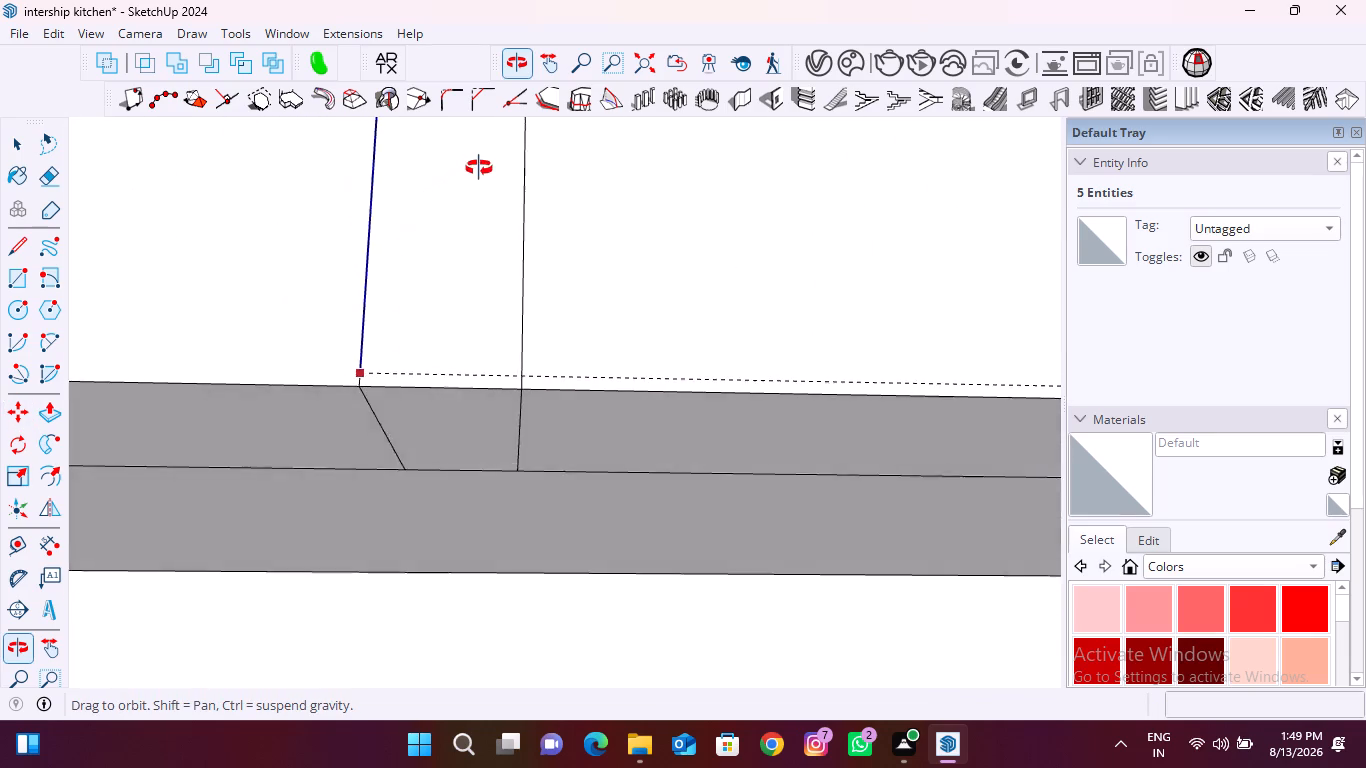
{"action": "middle_click_drag", "start_coordinate": [479, 168], "coordinate": [461, 222]}
{"action": "left_click", "coordinate": [358, 386]}
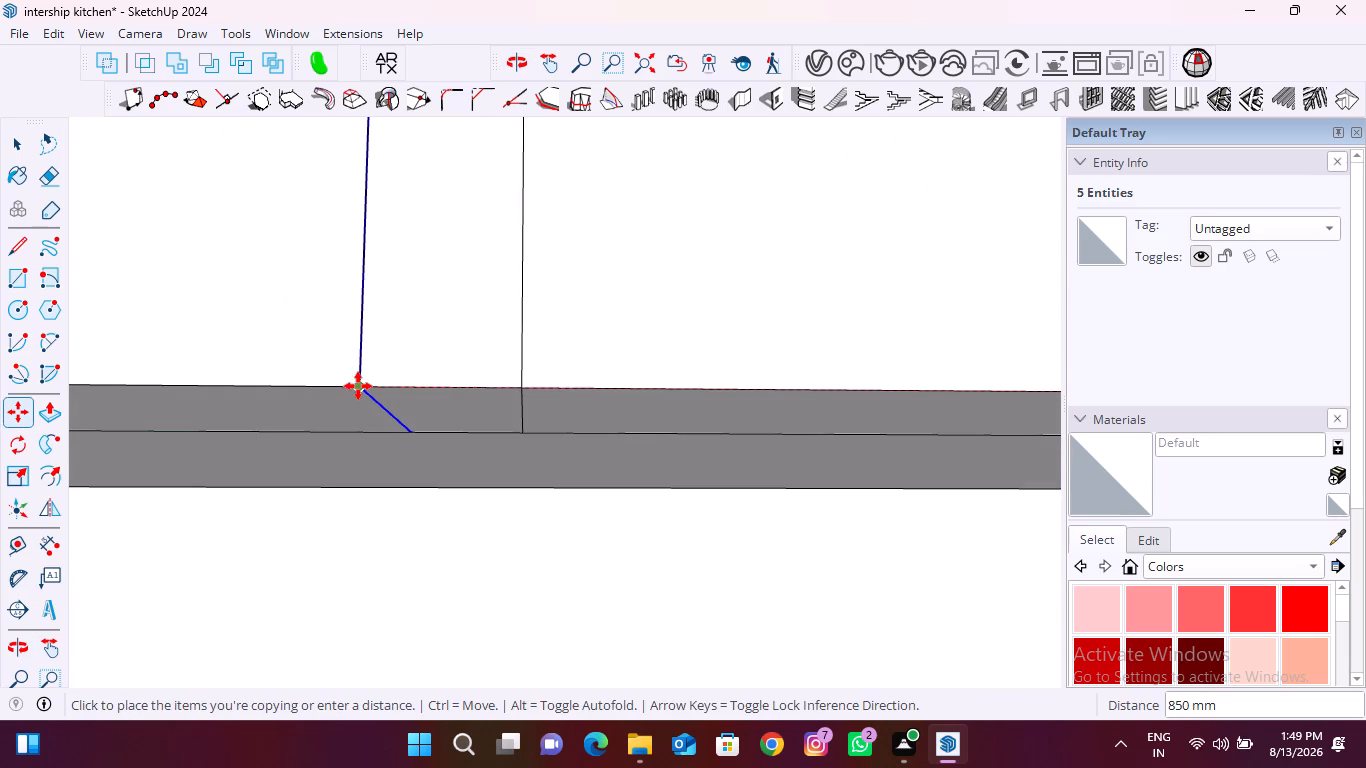
{"action": "left_click", "coordinate": [360, 386]}
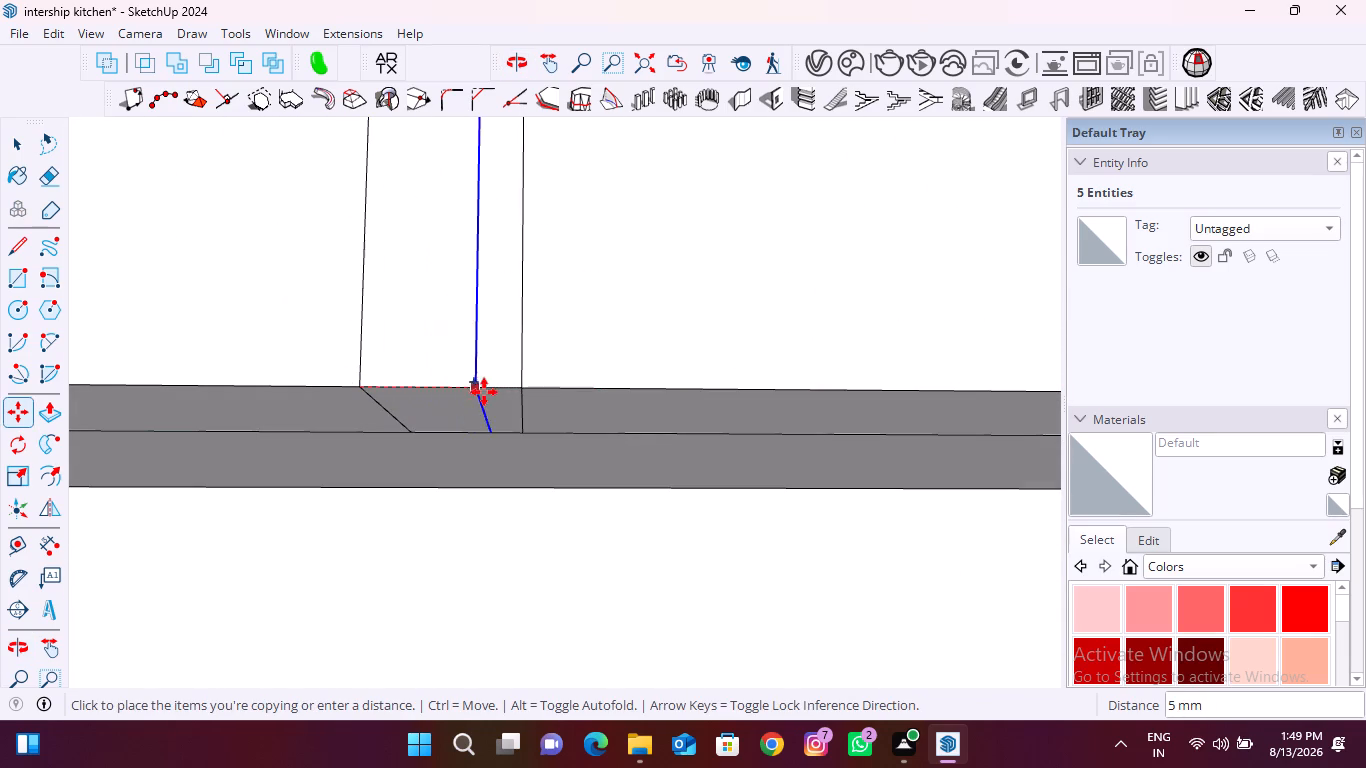
{"action": "left_click", "coordinate": [517, 395]}
Delete the underside face, the front face and the lower front edge spanning the gap between the slim strip and the widest front.
{"action": "key", "text": "space"}
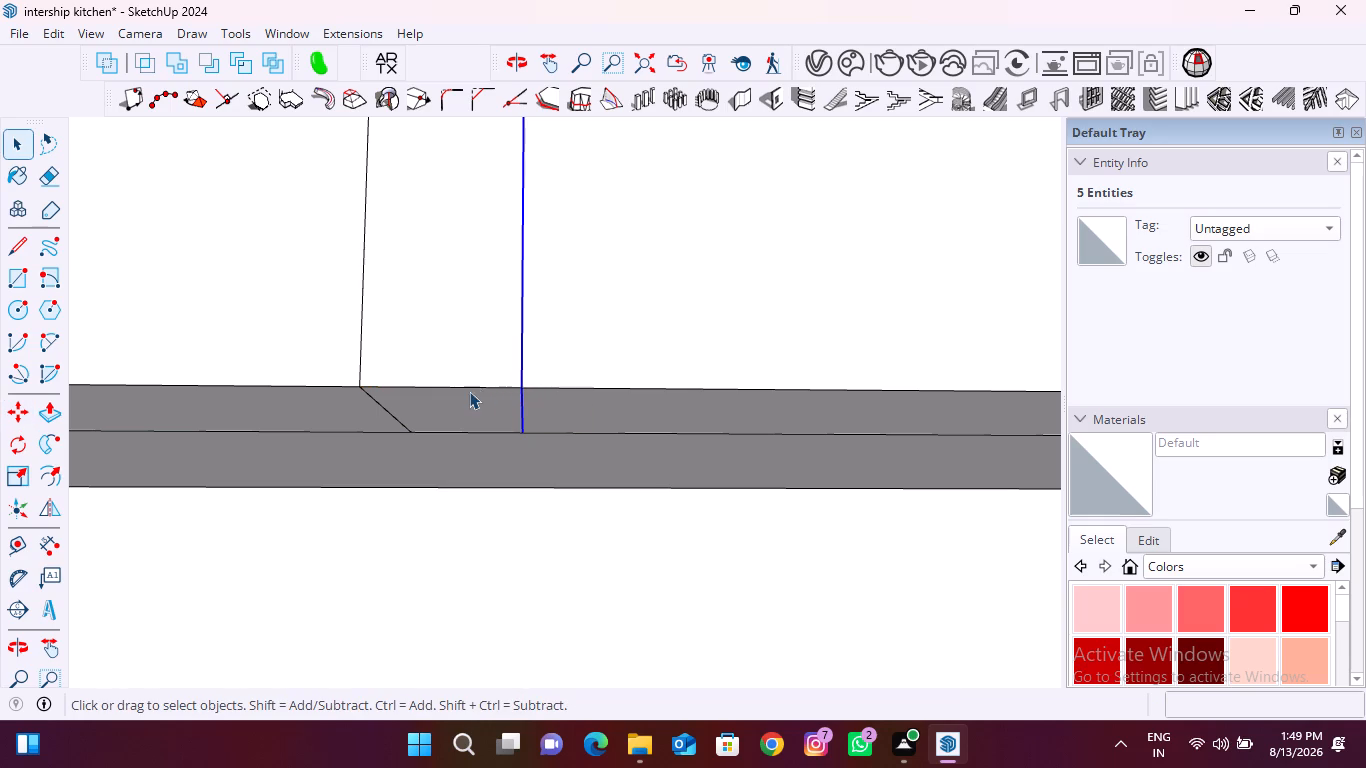
{"action": "left_click", "coordinate": [470, 393]}
{"action": "key", "text": "Delete"}
{"action": "left_click", "coordinate": [459, 345]}
{"action": "key", "text": "Delete"}
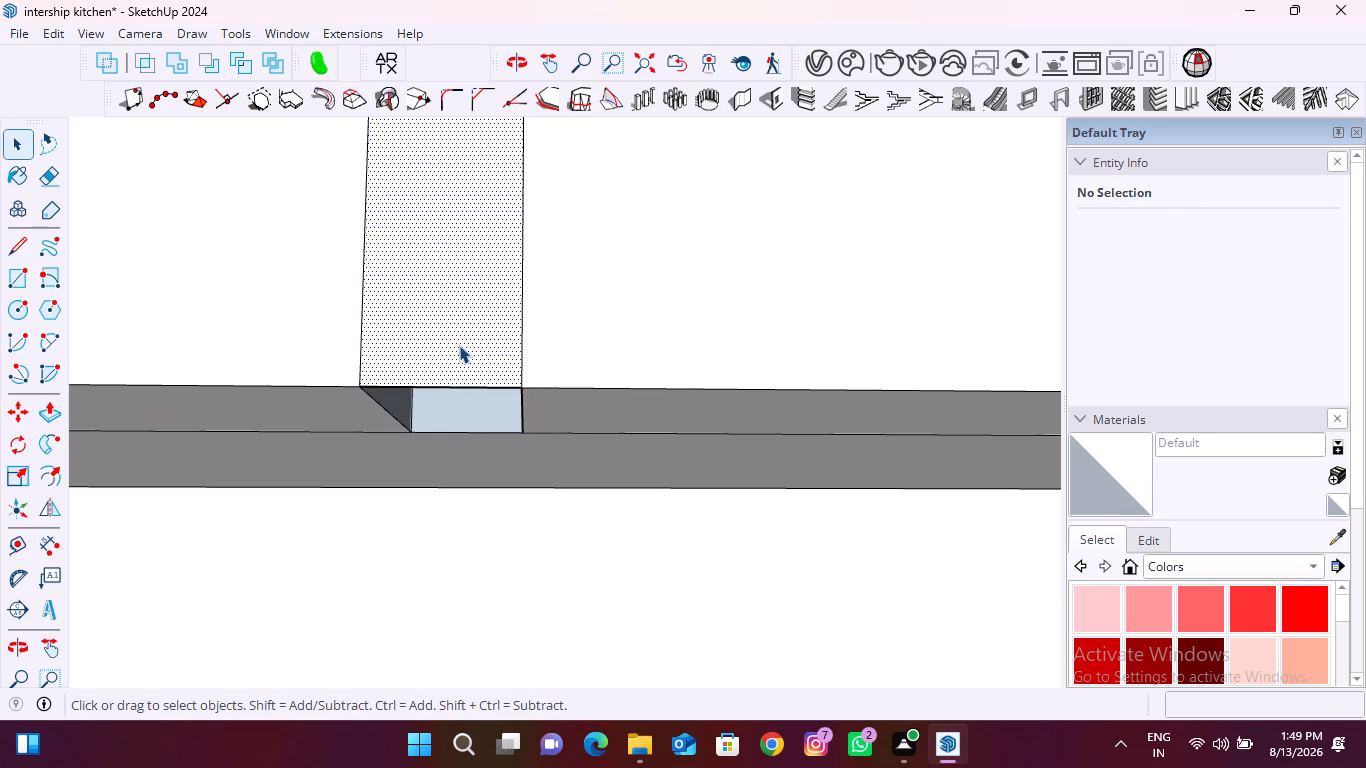
{"action": "left_click", "coordinate": [464, 388]}
{"action": "key", "text": "Delete"}
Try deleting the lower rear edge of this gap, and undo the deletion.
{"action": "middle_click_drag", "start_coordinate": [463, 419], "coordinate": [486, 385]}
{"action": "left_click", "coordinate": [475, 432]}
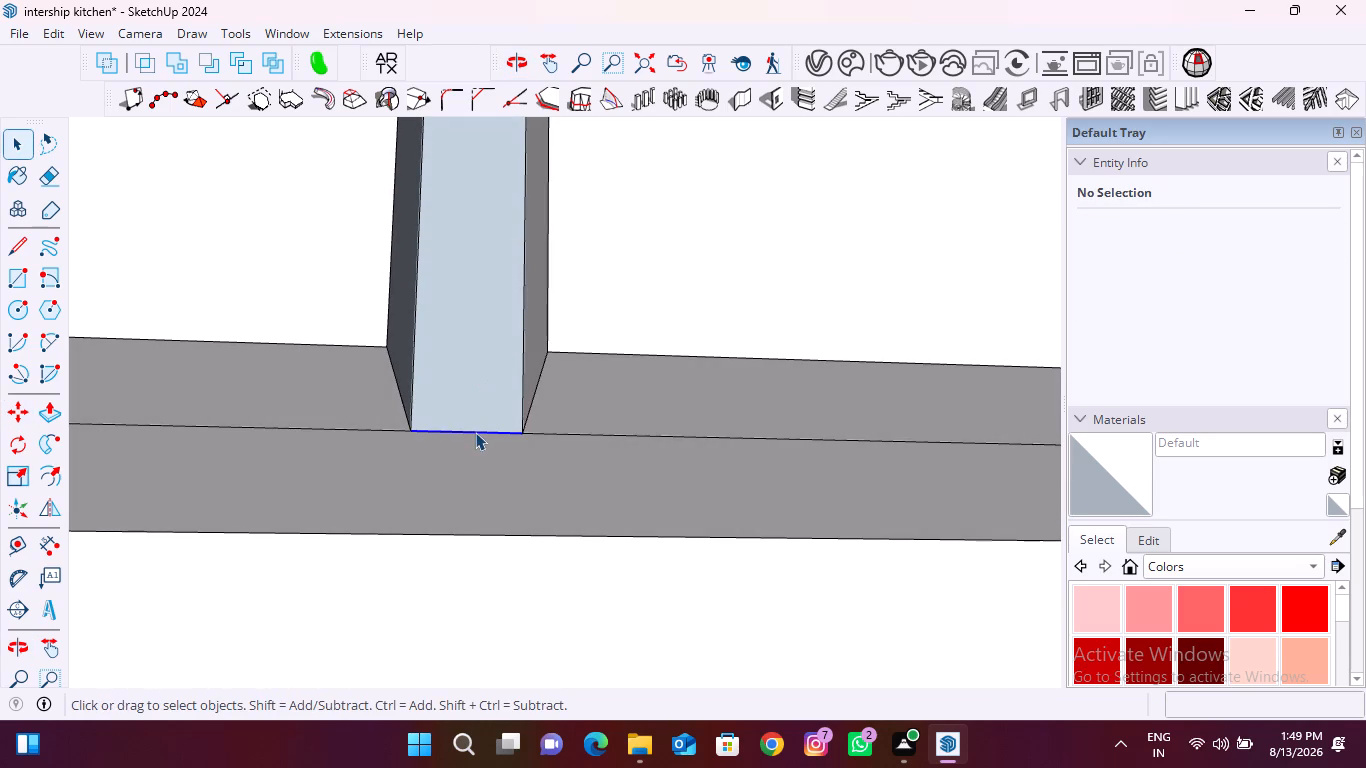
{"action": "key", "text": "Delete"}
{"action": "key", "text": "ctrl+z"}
Delete the 7 mm front edge and the matching rear edge across the top of the gap beside the slim strip.
{"action": "scroll", "coordinate": [452, 438], "scroll_direction": "down", "scroll_amount": 20}
{"action": "scroll", "coordinate": [452, 438], "scroll_direction": "down", "scroll_amount": 8}
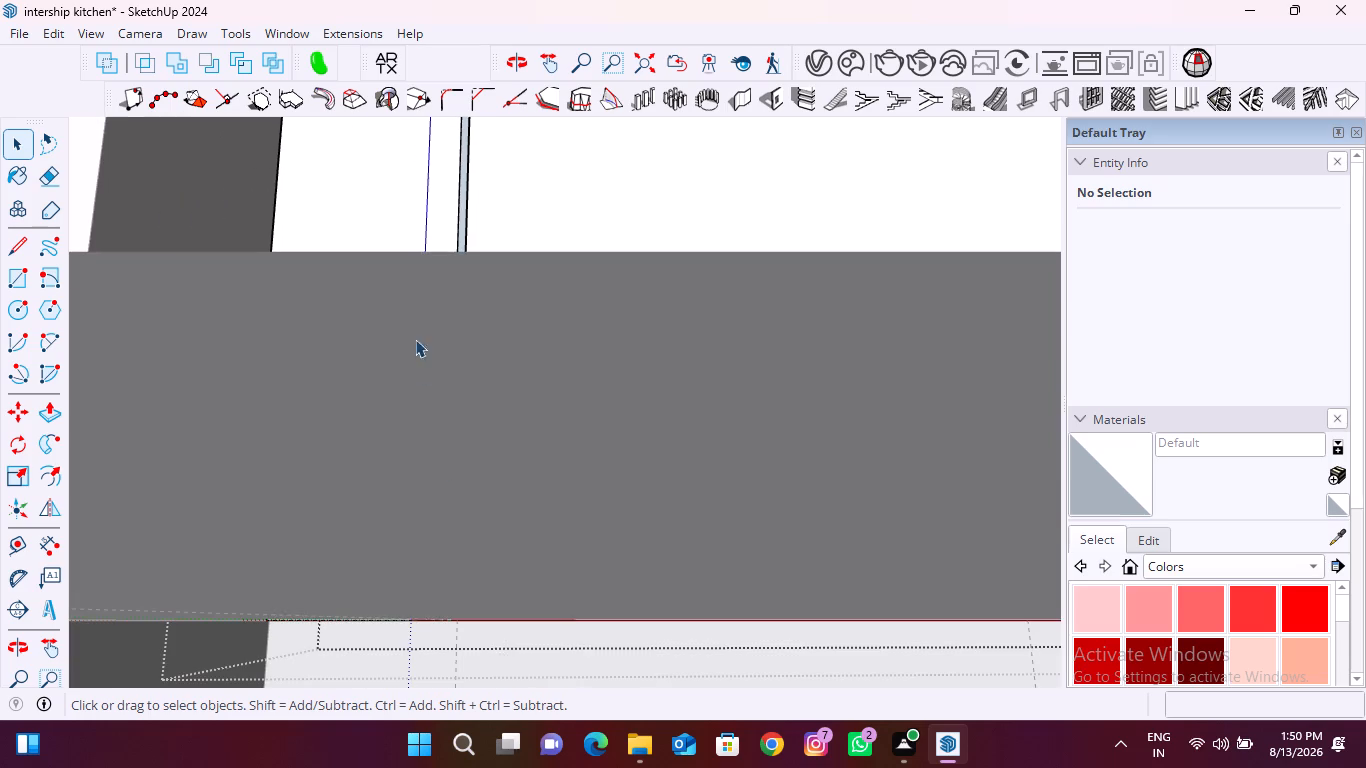
{"action": "middle_click_drag", "start_coordinate": [415, 339], "coordinate": [449, 574]}
{"action": "scroll", "coordinate": [400, 476], "scroll_direction": "down", "scroll_amount": 20}
{"action": "scroll", "coordinate": [400, 476], "scroll_direction": "down", "scroll_amount": 2}
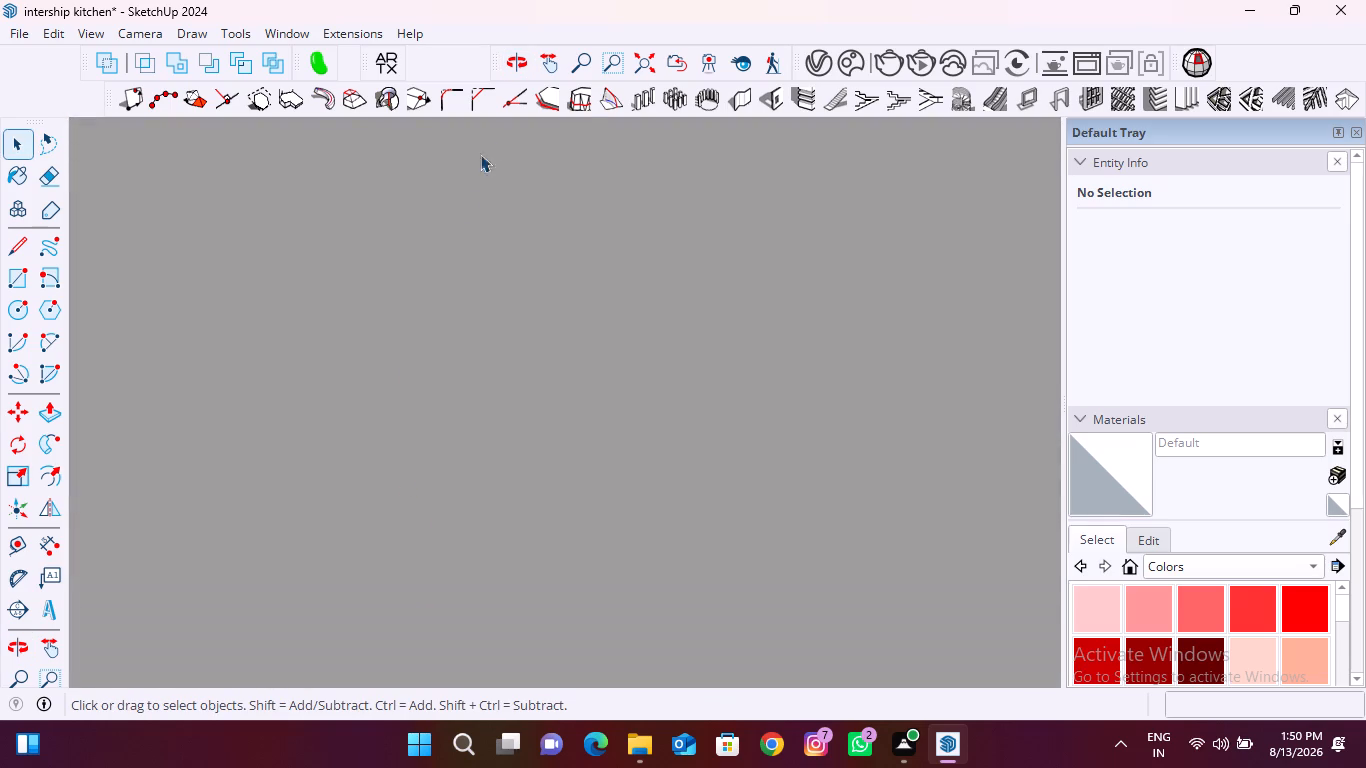
{"action": "left_click", "coordinate": [649, 61]}
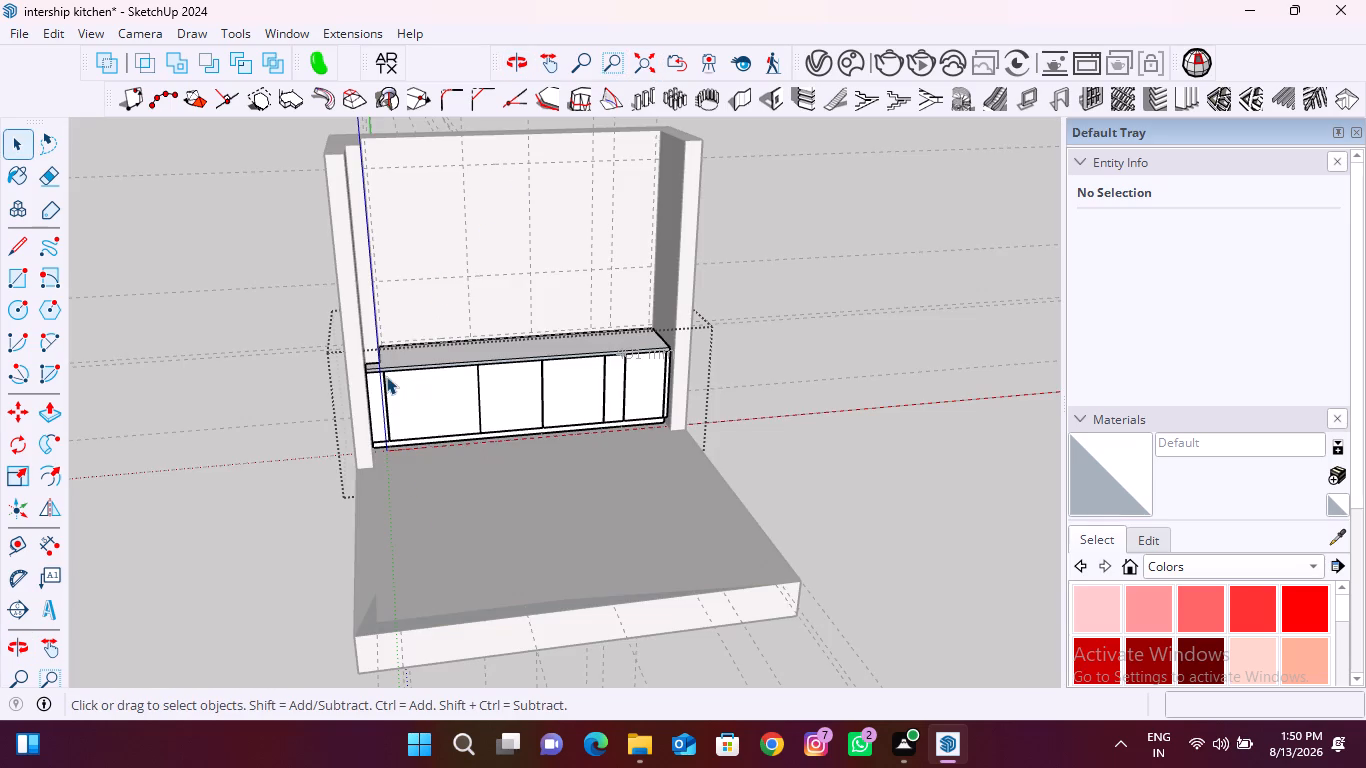
{"action": "scroll", "coordinate": [386, 376], "scroll_direction": "up", "scroll_amount": 20}
{"action": "scroll", "coordinate": [386, 376], "scroll_direction": "up", "scroll_amount": 20}
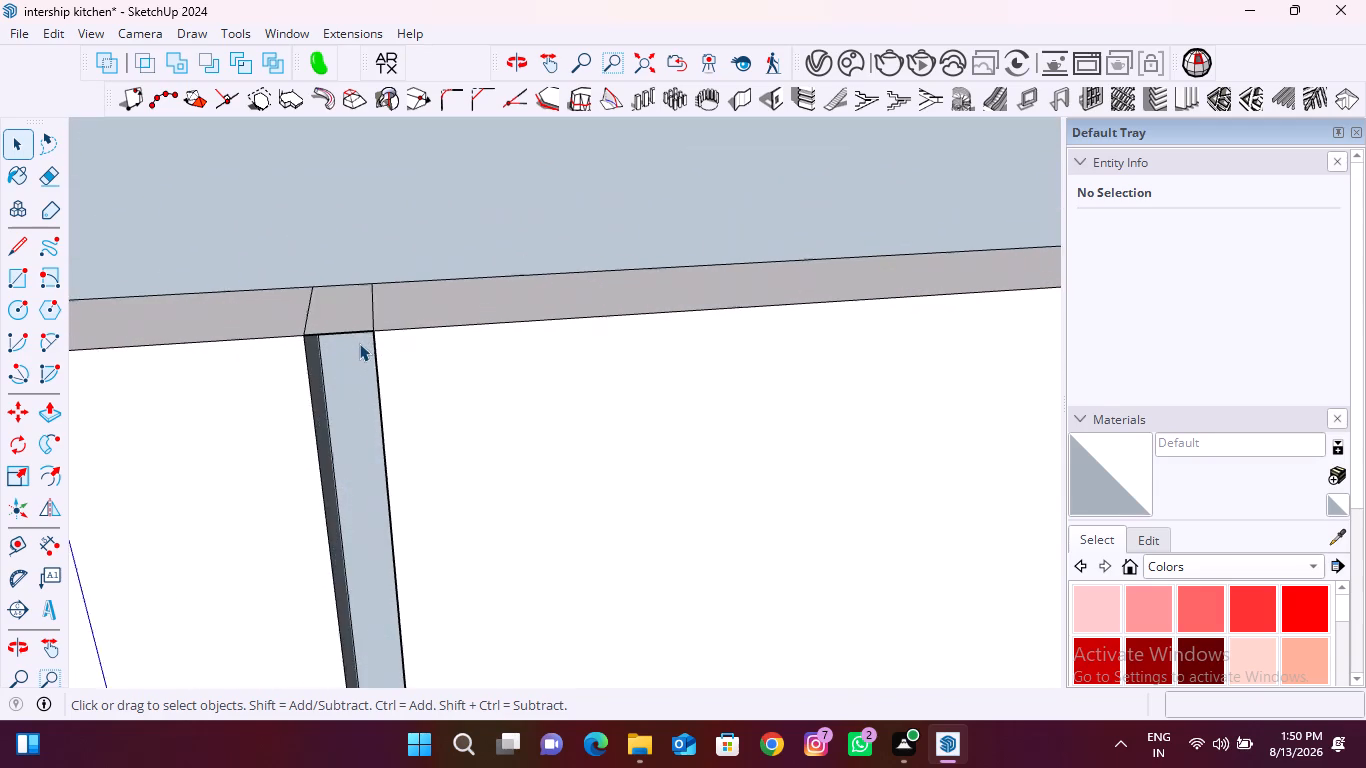
{"action": "scroll", "coordinate": [359, 343], "scroll_direction": "up", "scroll_amount": 10}
{"action": "left_click", "coordinate": [353, 313]}
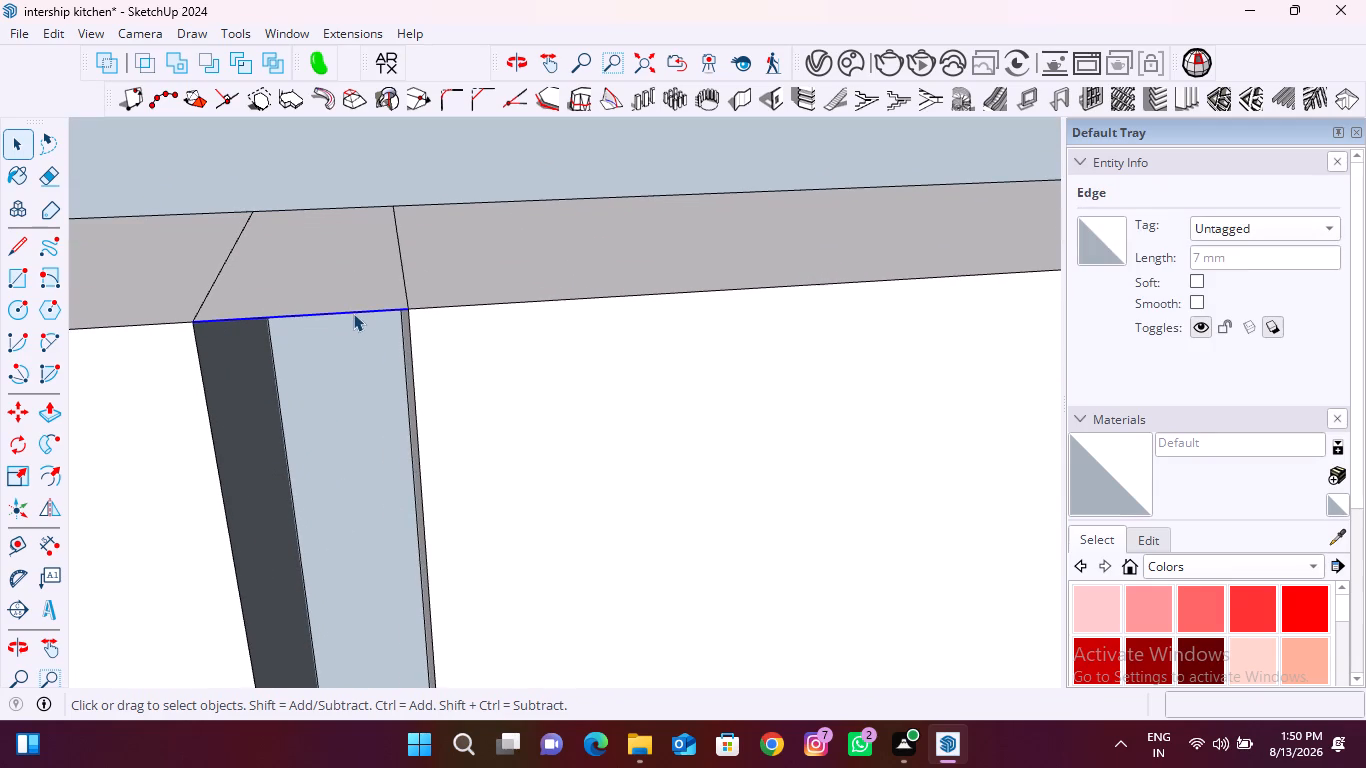
{"action": "key", "text": "Delete"}
{"action": "left_click", "coordinate": [350, 206]}
{"action": "key", "text": "Delete"}
Delete the dividing edge, front edge and rear edge across the top of the gap between the widest front and its wider neighbour.
{"action": "scroll", "coordinate": [226, 205], "scroll_direction": "down", "scroll_amount": 2}
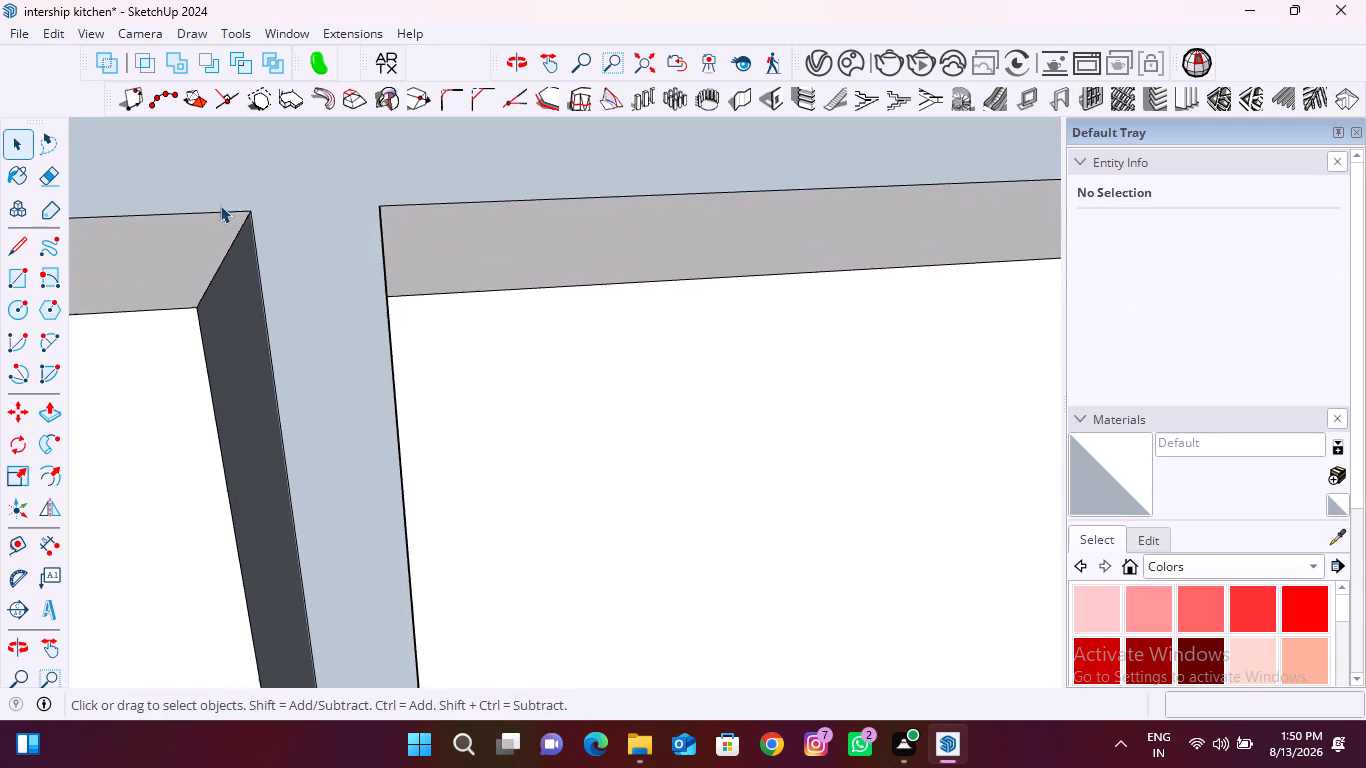
{"action": "scroll", "coordinate": [220, 205], "scroll_direction": "down", "scroll_amount": 20}
{"action": "scroll", "coordinate": [220, 205], "scroll_direction": "down", "scroll_amount": 20}
{"action": "scroll", "coordinate": [220, 205], "scroll_direction": "down", "scroll_amount": 3}
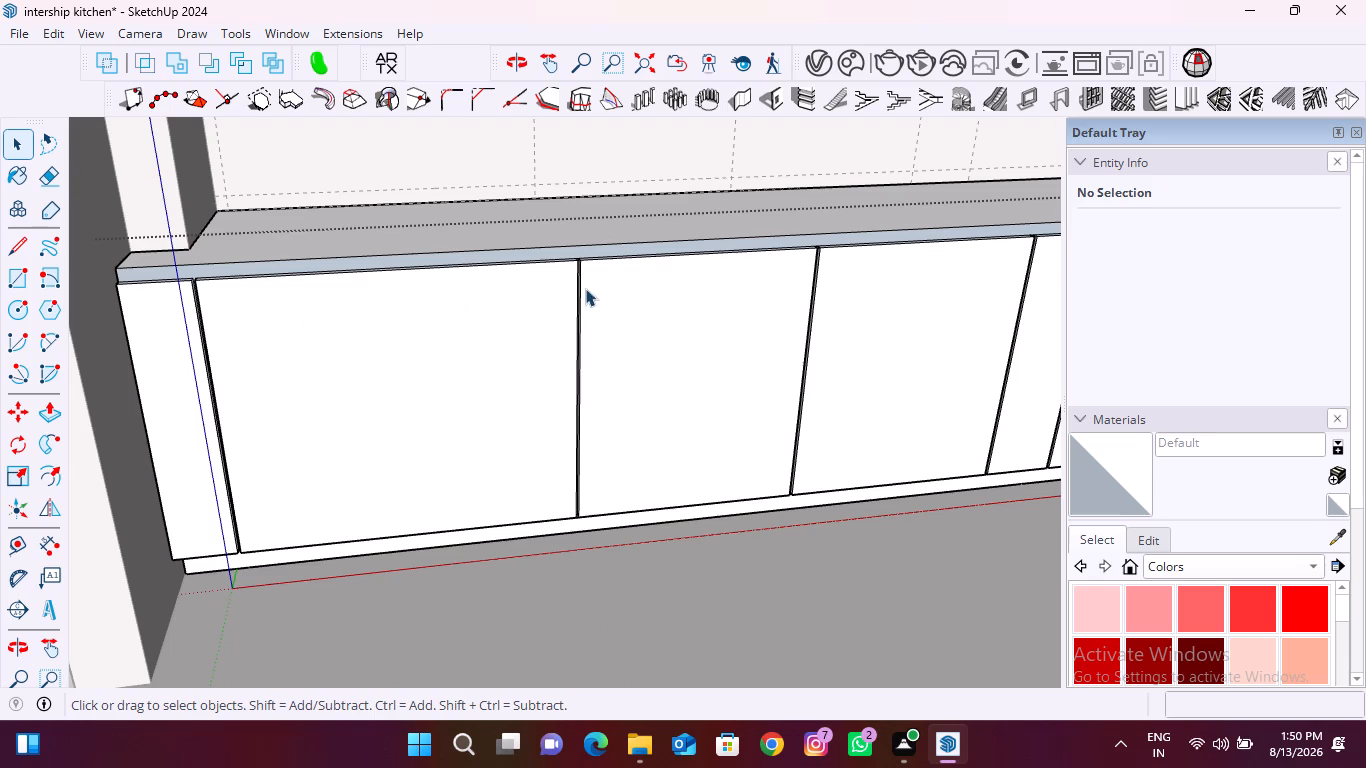
{"action": "scroll", "coordinate": [579, 263], "scroll_direction": "up", "scroll_amount": 16}
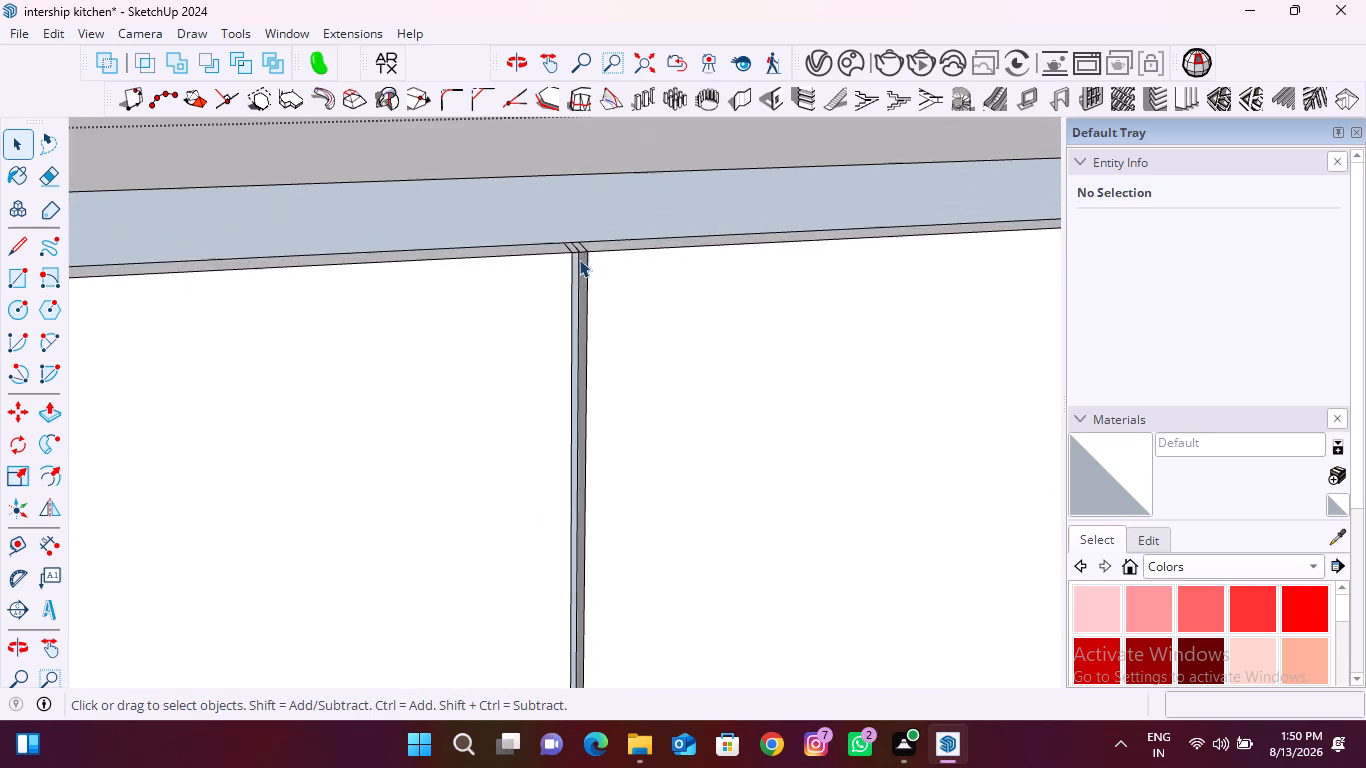
{"action": "scroll", "coordinate": [579, 259], "scroll_direction": "up", "scroll_amount": 16}
{"action": "left_click", "coordinate": [559, 216]}
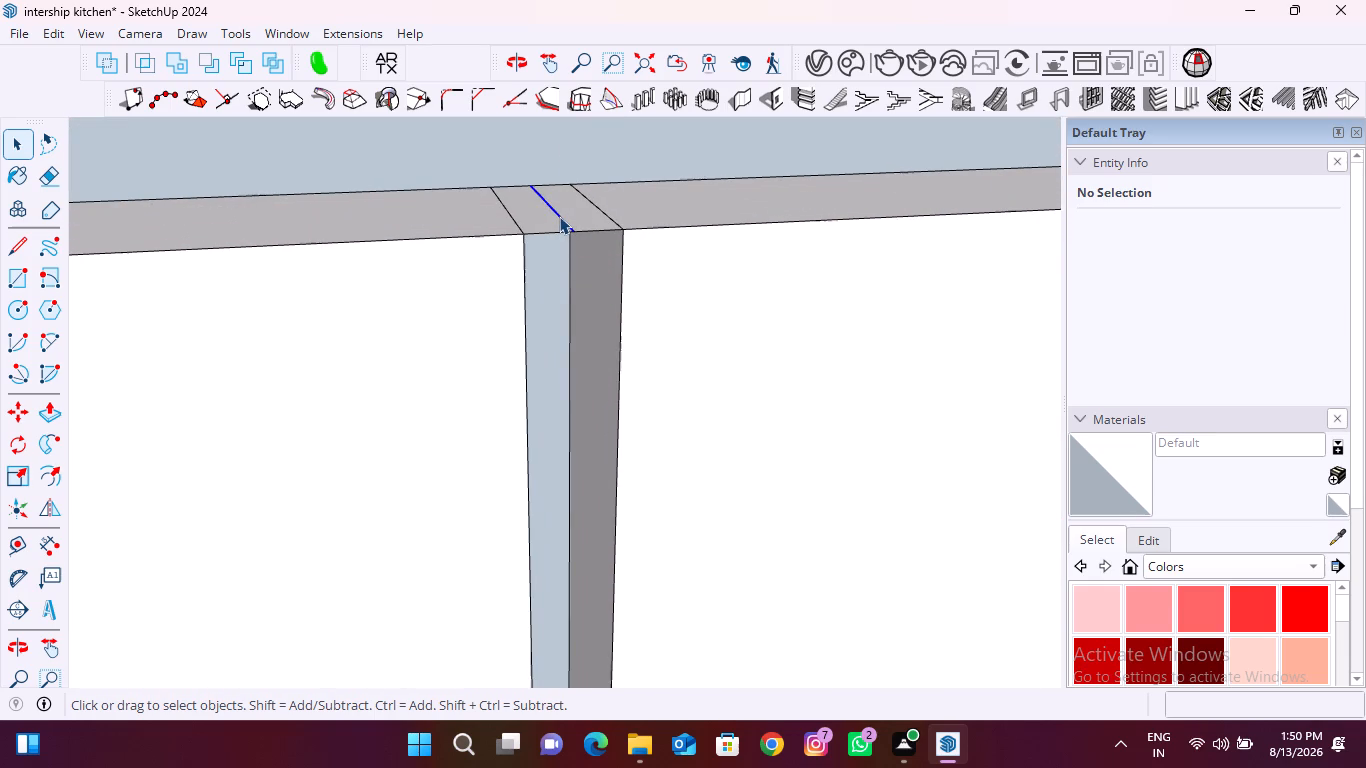
{"action": "key", "text": "Delete"}
{"action": "left_click", "coordinate": [566, 232]}
{"action": "key", "text": "Delete"}
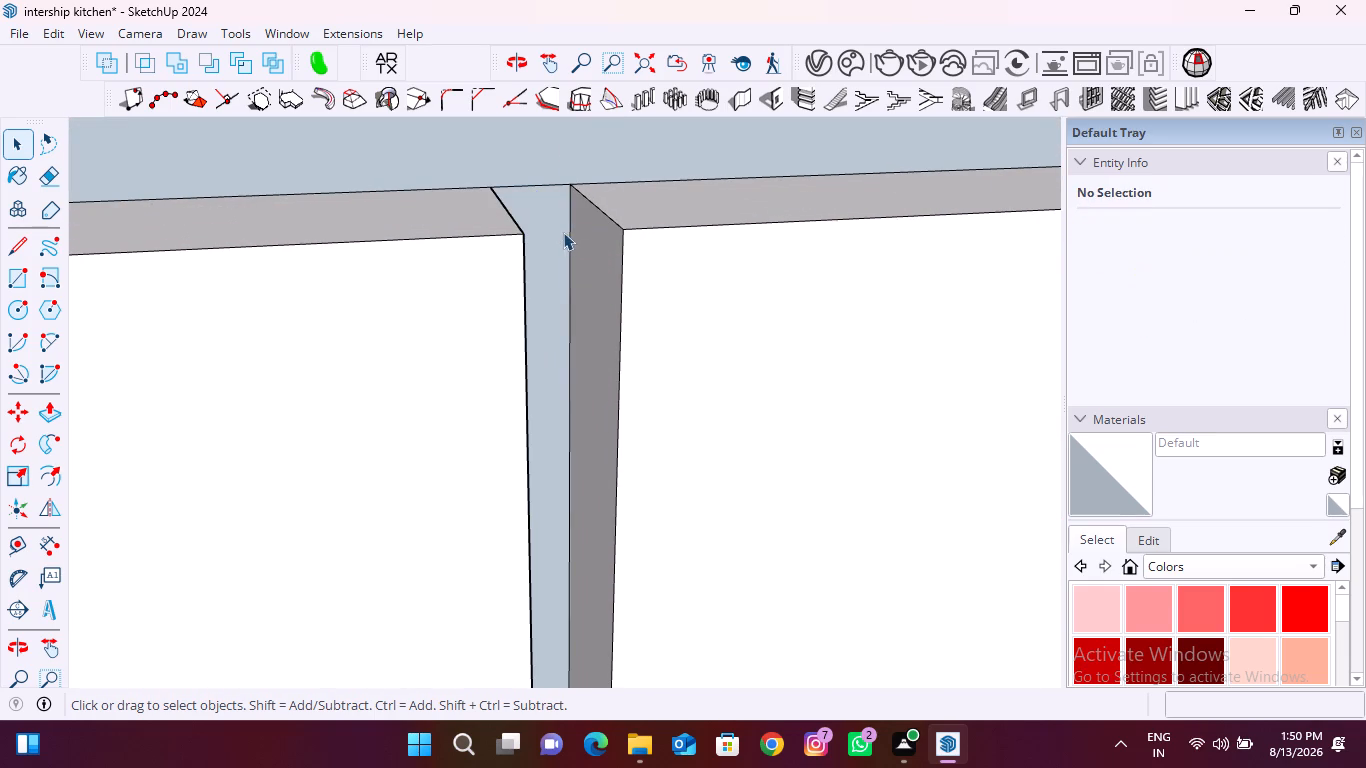
{"action": "left_click", "coordinate": [537, 183]}
{"action": "key", "text": "Delete"}
Delete the 7 mm front edge across the bottom of this same gap beside the widest front.
{"action": "scroll", "coordinate": [441, 210], "scroll_direction": "down", "scroll_amount": 20}
{"action": "scroll", "coordinate": [441, 210], "scroll_direction": "down", "scroll_amount": 16}
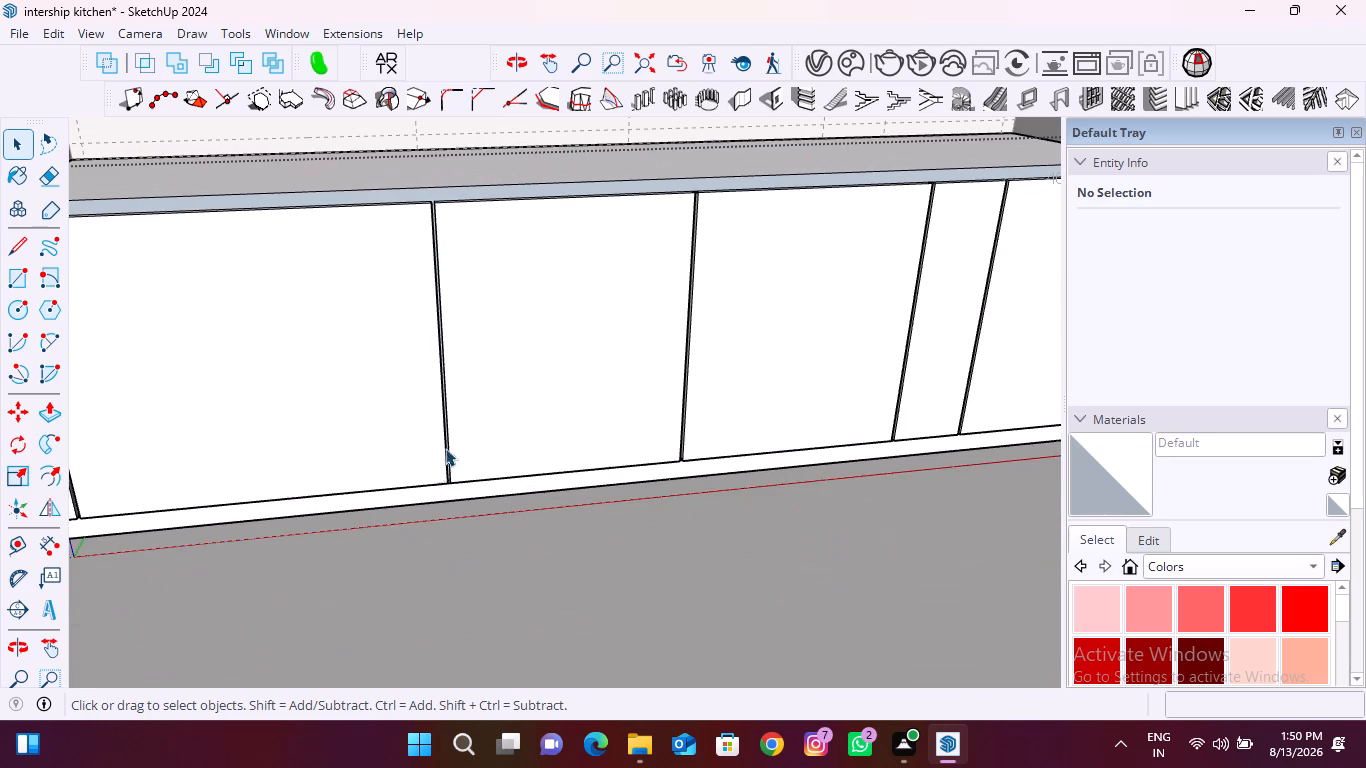
{"action": "scroll", "coordinate": [442, 474], "scroll_direction": "up", "scroll_amount": 20}
{"action": "scroll", "coordinate": [442, 474], "scroll_direction": "up", "scroll_amount": 12}
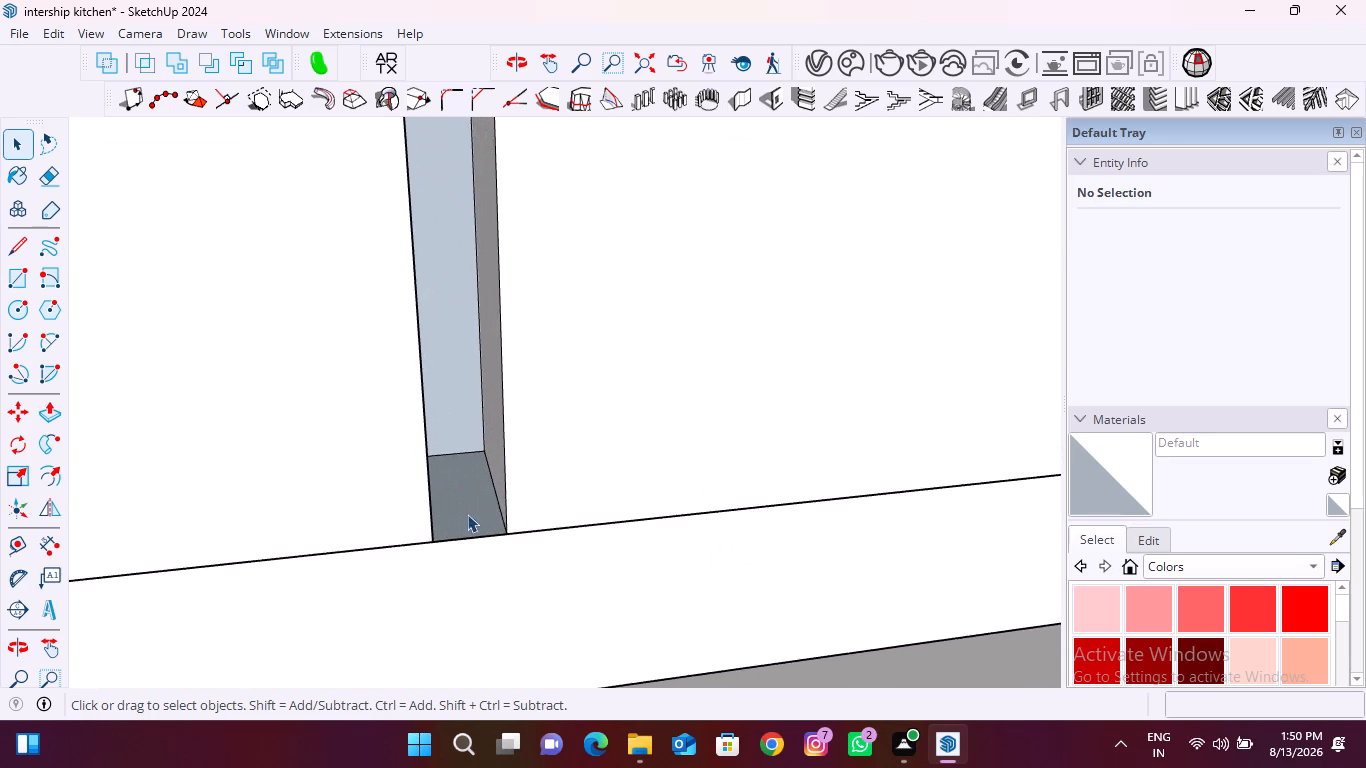
{"action": "scroll", "coordinate": [467, 514], "scroll_direction": "up", "scroll_amount": 4}
{"action": "left_click", "coordinate": [493, 554]}
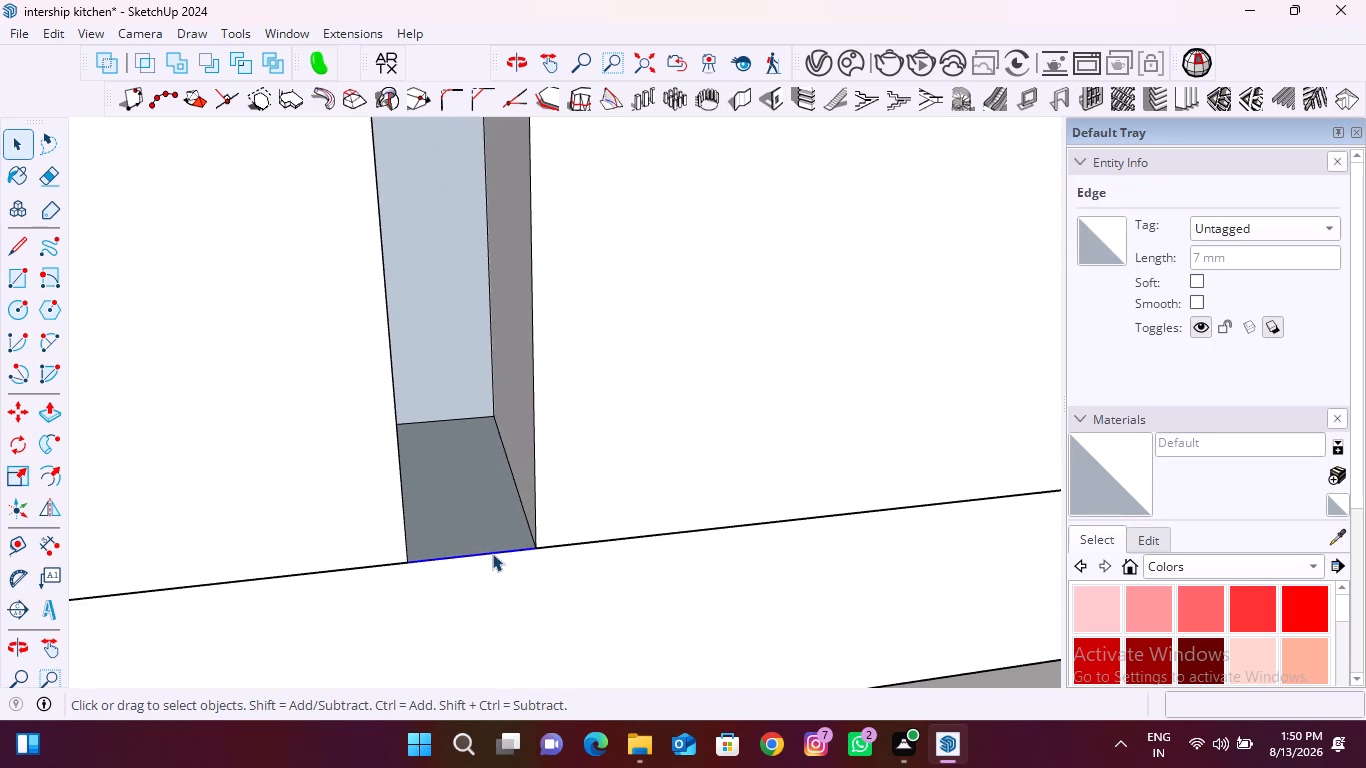
{"action": "key", "text": "Delete"}
Delete the front and rear edges across the top of the gap between the second and third wide fronts.
{"action": "scroll", "coordinate": [181, 423], "scroll_direction": "down", "scroll_amount": 20}
{"action": "scroll", "coordinate": [181, 423], "scroll_direction": "down", "scroll_amount": 5}
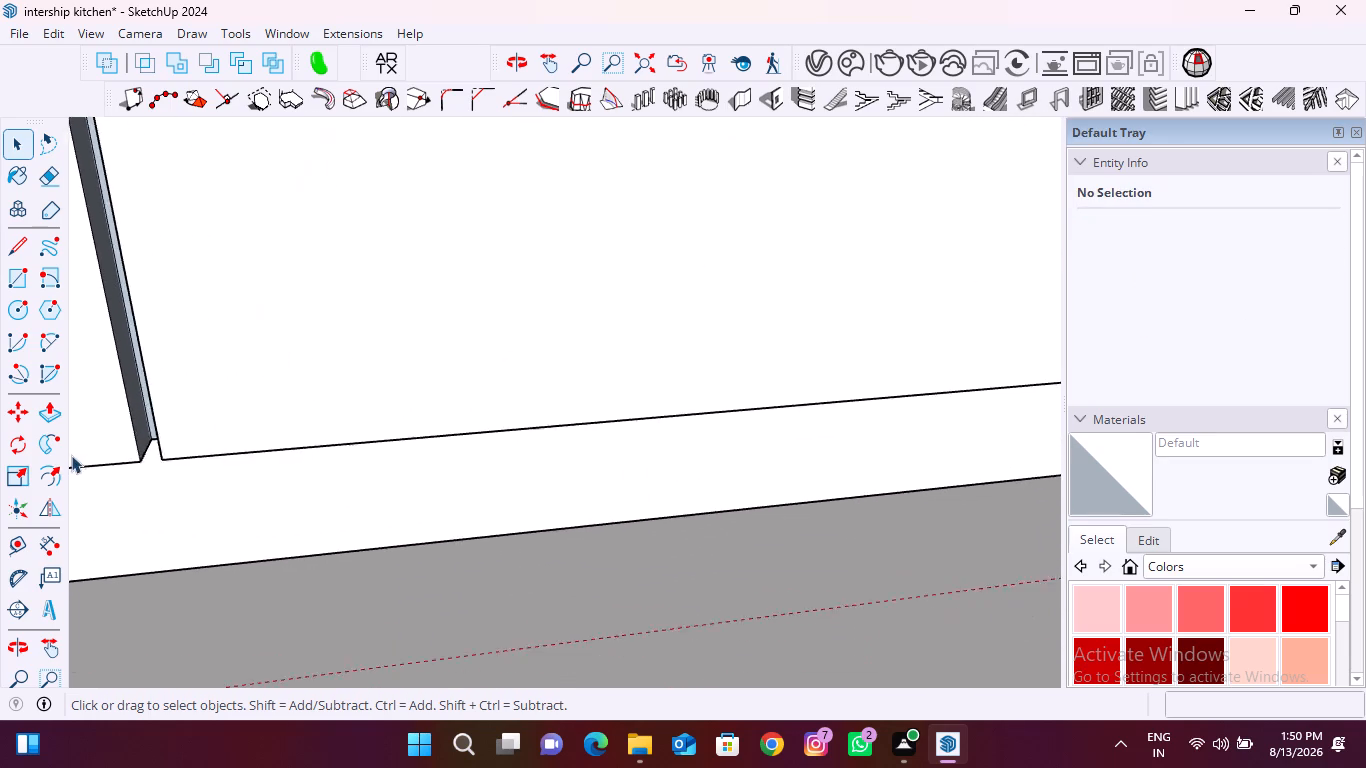
{"action": "scroll", "coordinate": [71, 455], "scroll_direction": "down", "scroll_amount": 17}
{"action": "scroll", "coordinate": [916, 378], "scroll_direction": "up", "scroll_amount": 9}
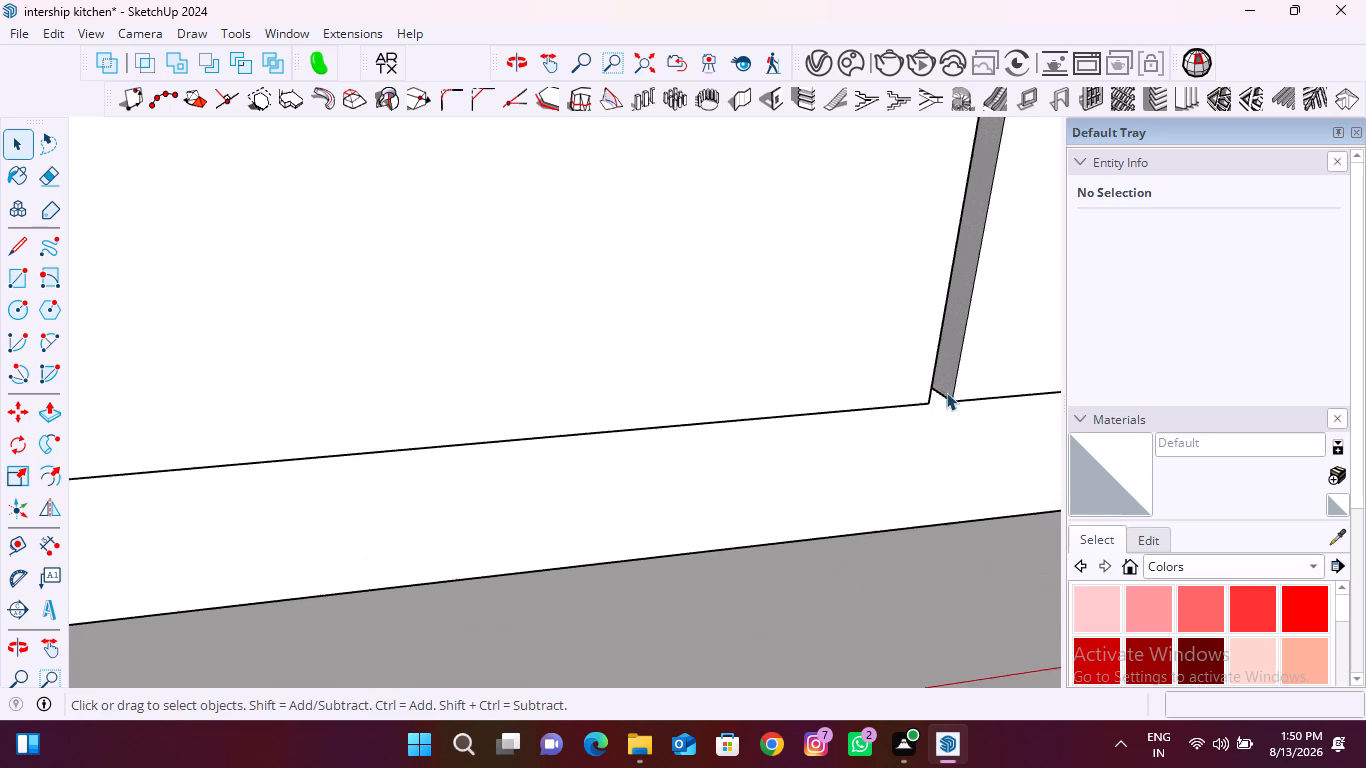
{"action": "scroll", "coordinate": [946, 392], "scroll_direction": "up", "scroll_amount": 3}
{"action": "middle_click_drag", "start_coordinate": [933, 397], "coordinate": [730, 339]}
{"action": "scroll", "coordinate": [715, 407], "scroll_direction": "down", "scroll_amount": 10}
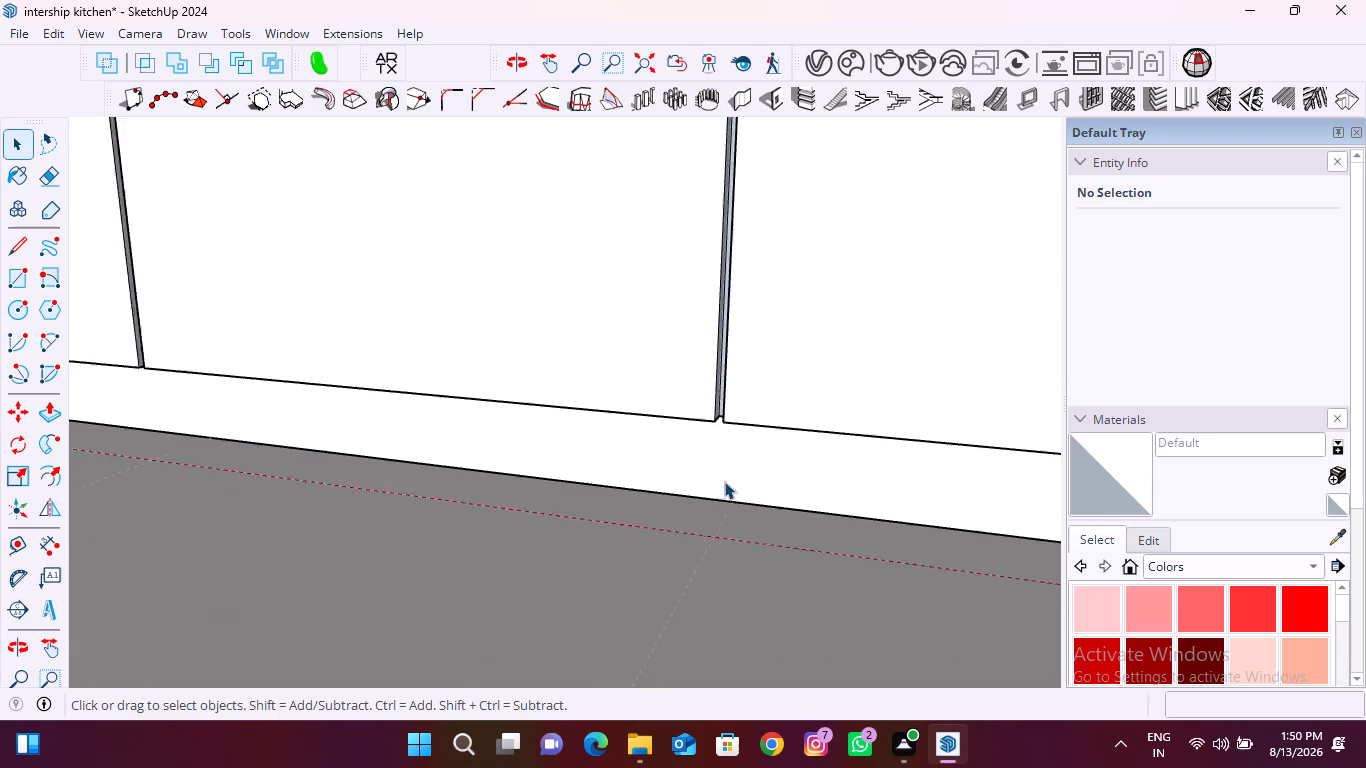
{"action": "scroll", "coordinate": [724, 481], "scroll_direction": "down", "scroll_amount": 15}
{"action": "scroll", "coordinate": [731, 300], "scroll_direction": "up", "scroll_amount": 12}
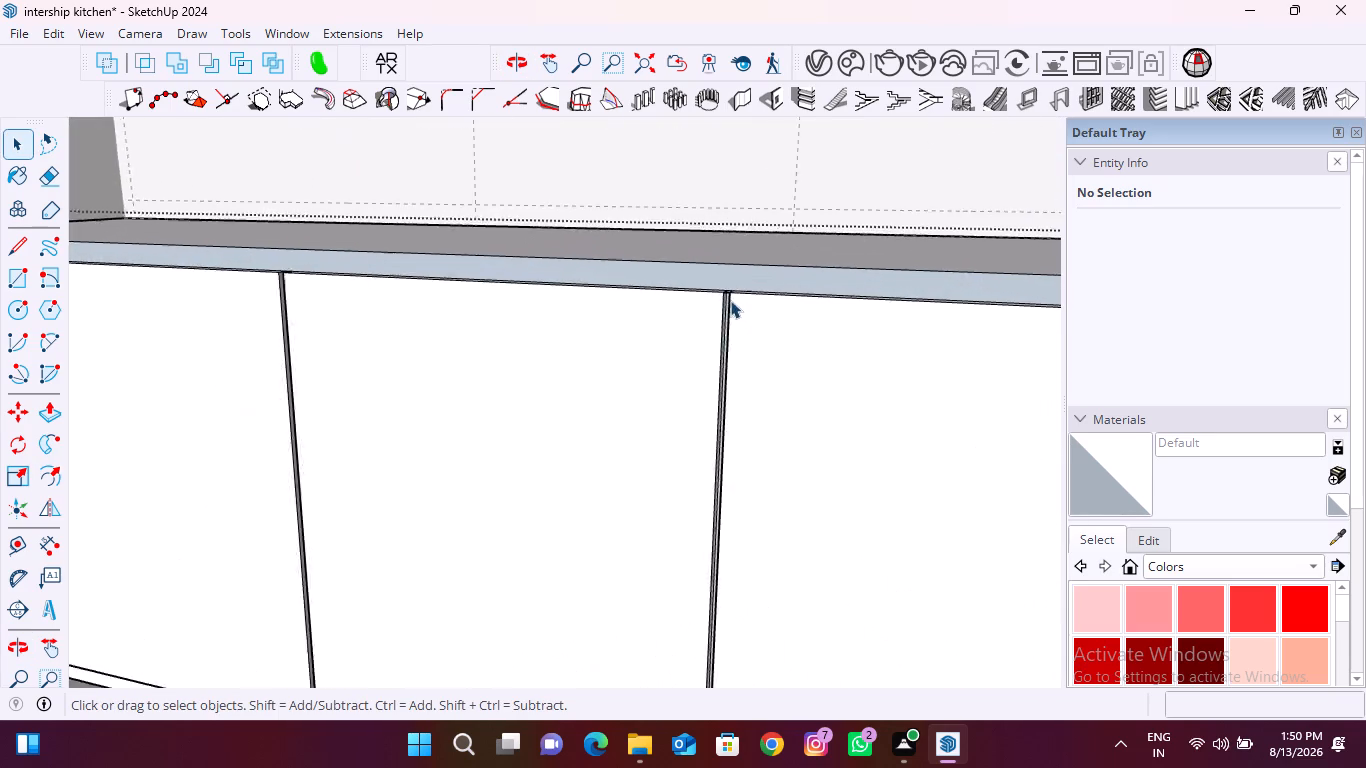
{"action": "scroll", "coordinate": [730, 300], "scroll_direction": "up", "scroll_amount": 20}
{"action": "scroll", "coordinate": [730, 300], "scroll_direction": "up", "scroll_amount": 9}
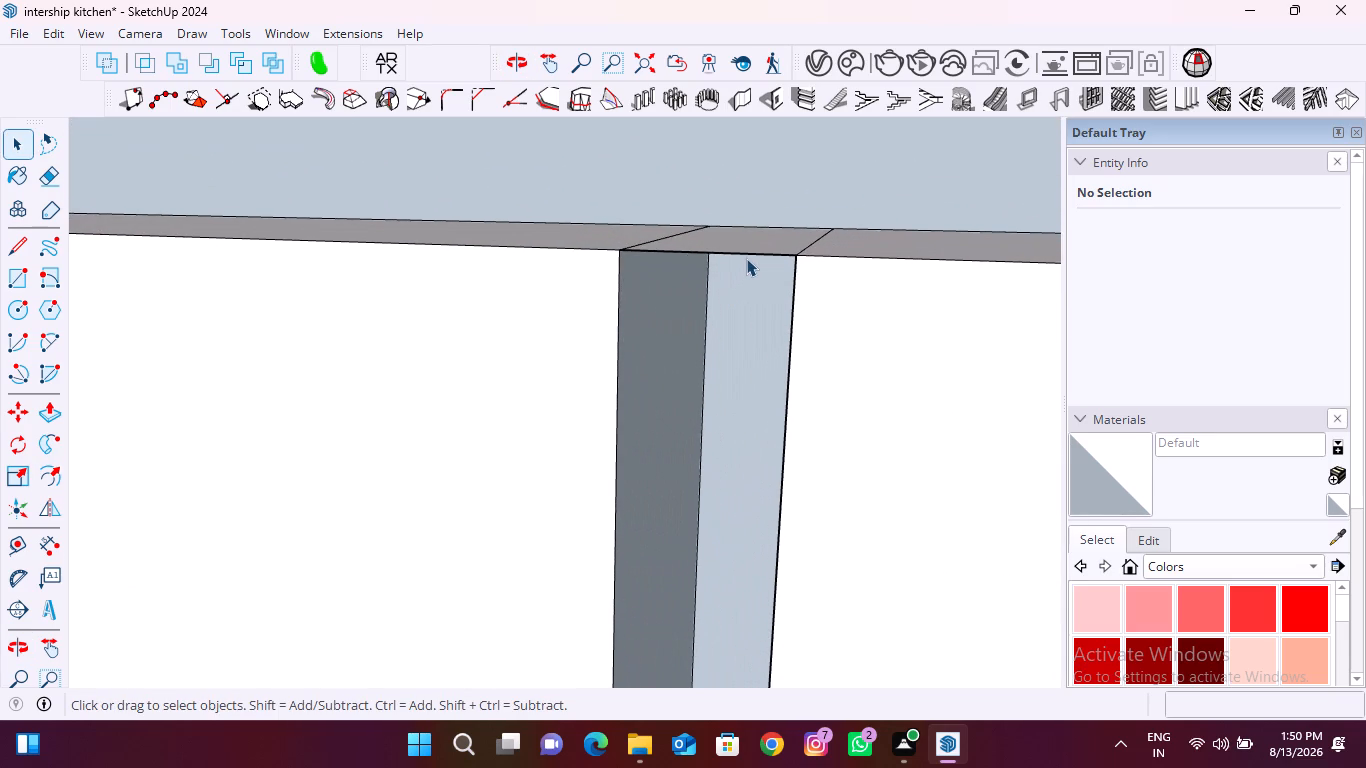
{"action": "left_click", "coordinate": [751, 254]}
{"action": "key", "text": "Delete"}
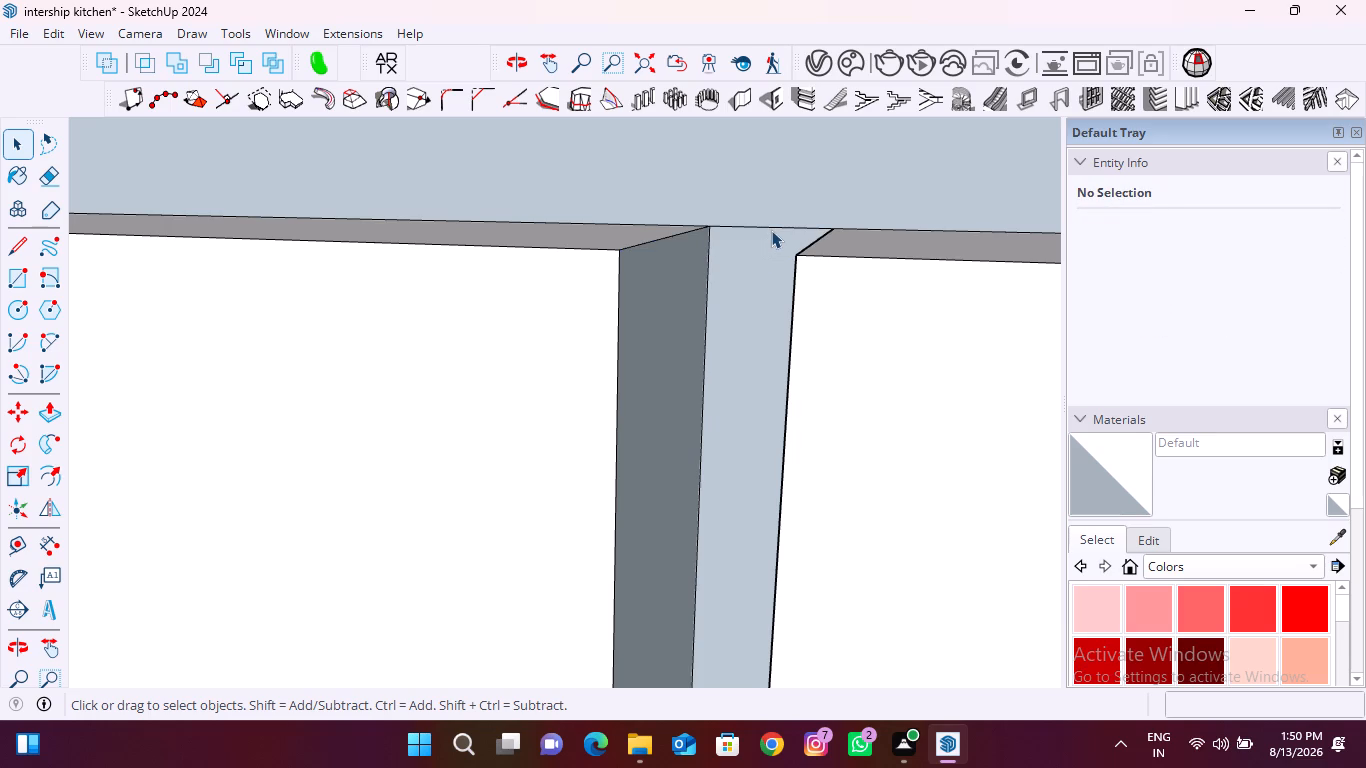
{"action": "left_click", "coordinate": [771, 230]}
{"action": "key", "text": "Delete"}
Delete the rear edge across the top of the gap between the third wide front and the narrow front.
{"action": "scroll", "coordinate": [769, 230], "scroll_direction": "down", "scroll_amount": 20}
{"action": "scroll", "coordinate": [769, 230], "scroll_direction": "down", "scroll_amount": 9}
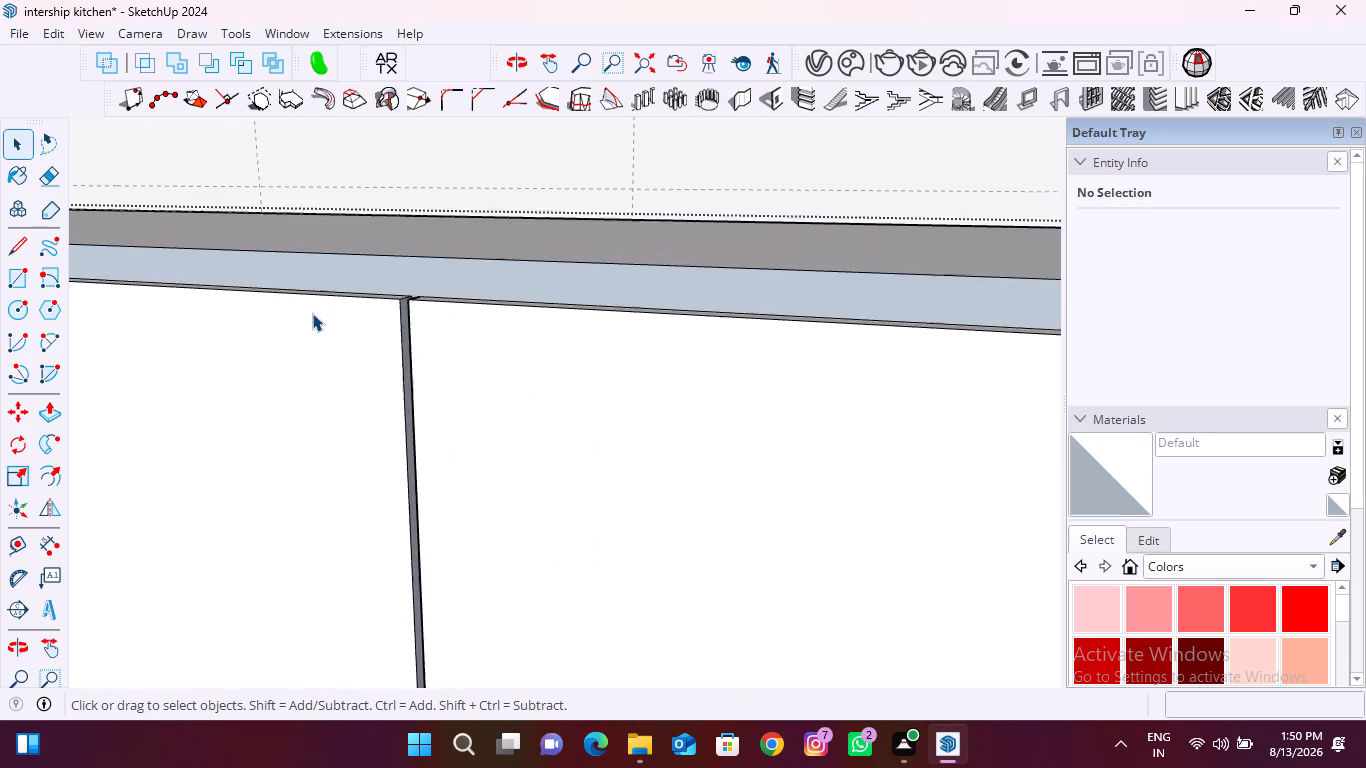
{"action": "scroll", "coordinate": [312, 313], "scroll_direction": "down", "scroll_amount": 10}
{"action": "scroll", "coordinate": [656, 324], "scroll_direction": "up", "scroll_amount": 17}
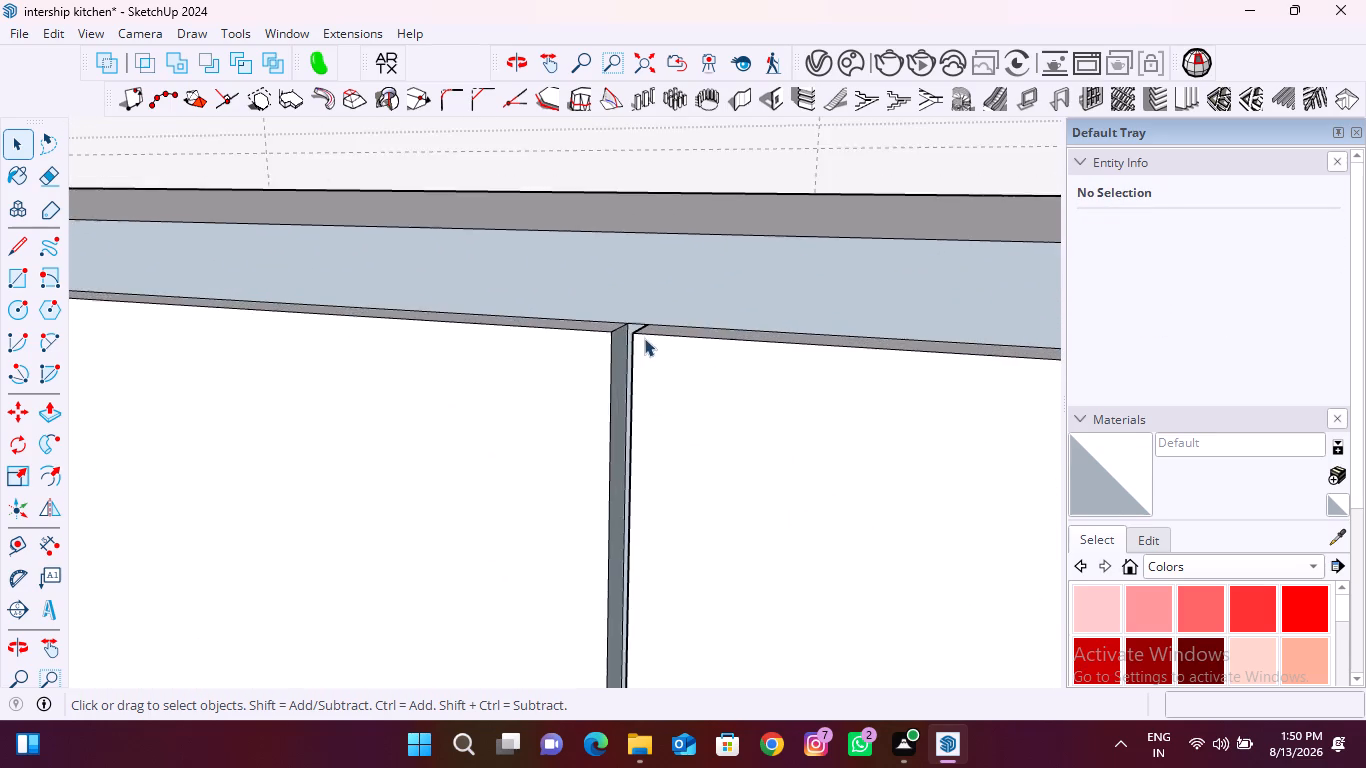
{"action": "scroll", "coordinate": [644, 338], "scroll_direction": "up", "scroll_amount": 4}
{"action": "middle_click_drag", "start_coordinate": [609, 337], "coordinate": [706, 345]}
{"action": "scroll", "coordinate": [618, 318], "scroll_direction": "up", "scroll_amount": 9}
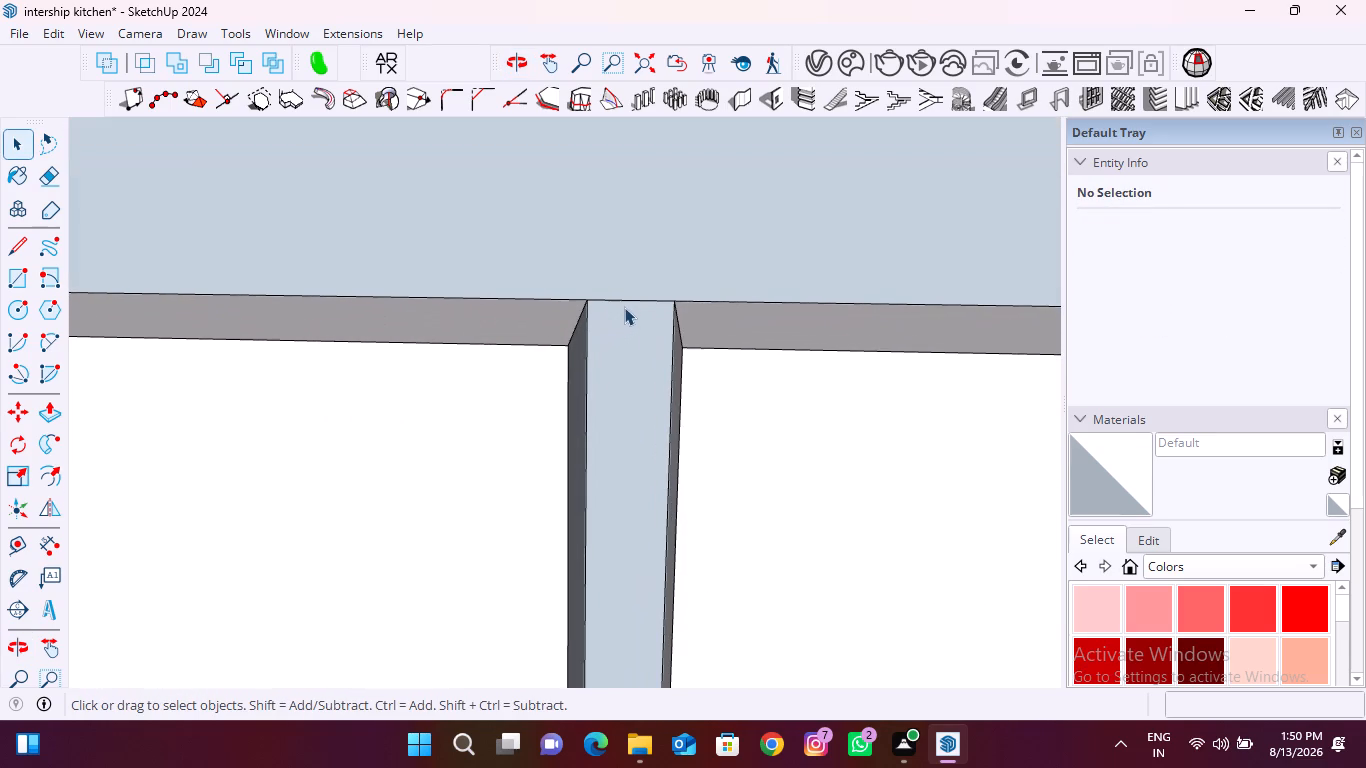
{"action": "left_click", "coordinate": [632, 299]}
{"action": "key", "text": "Delete"}
Delete the leftover edge stub of about 3 mm at the bottom front of the gap beside the narrow front.
{"action": "scroll", "coordinate": [476, 312], "scroll_direction": "down", "scroll_amount": 5}
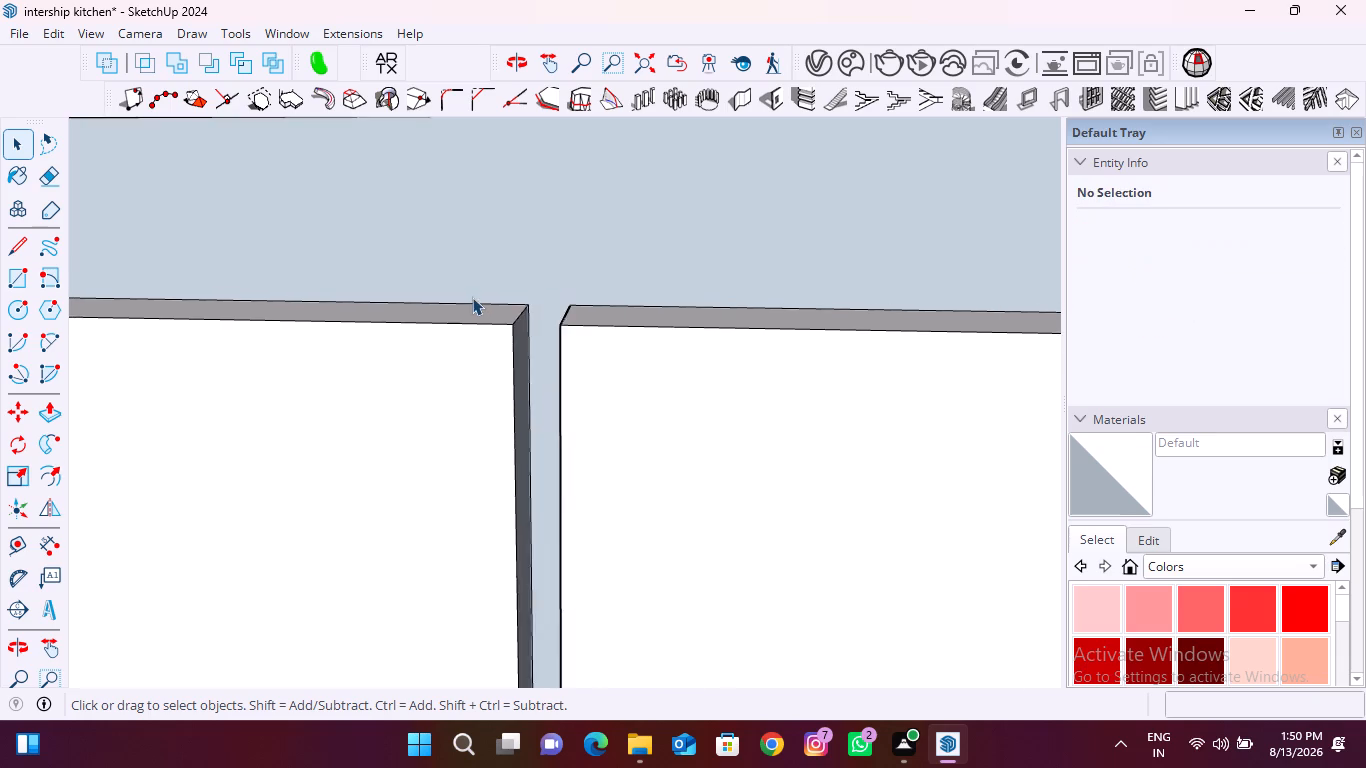
{"action": "scroll", "coordinate": [472, 297], "scroll_direction": "down", "scroll_amount": 20}
{"action": "scroll", "coordinate": [472, 297], "scroll_direction": "down", "scroll_amount": 9}
{"action": "scroll", "coordinate": [520, 653], "scroll_direction": "up", "scroll_amount": 2}
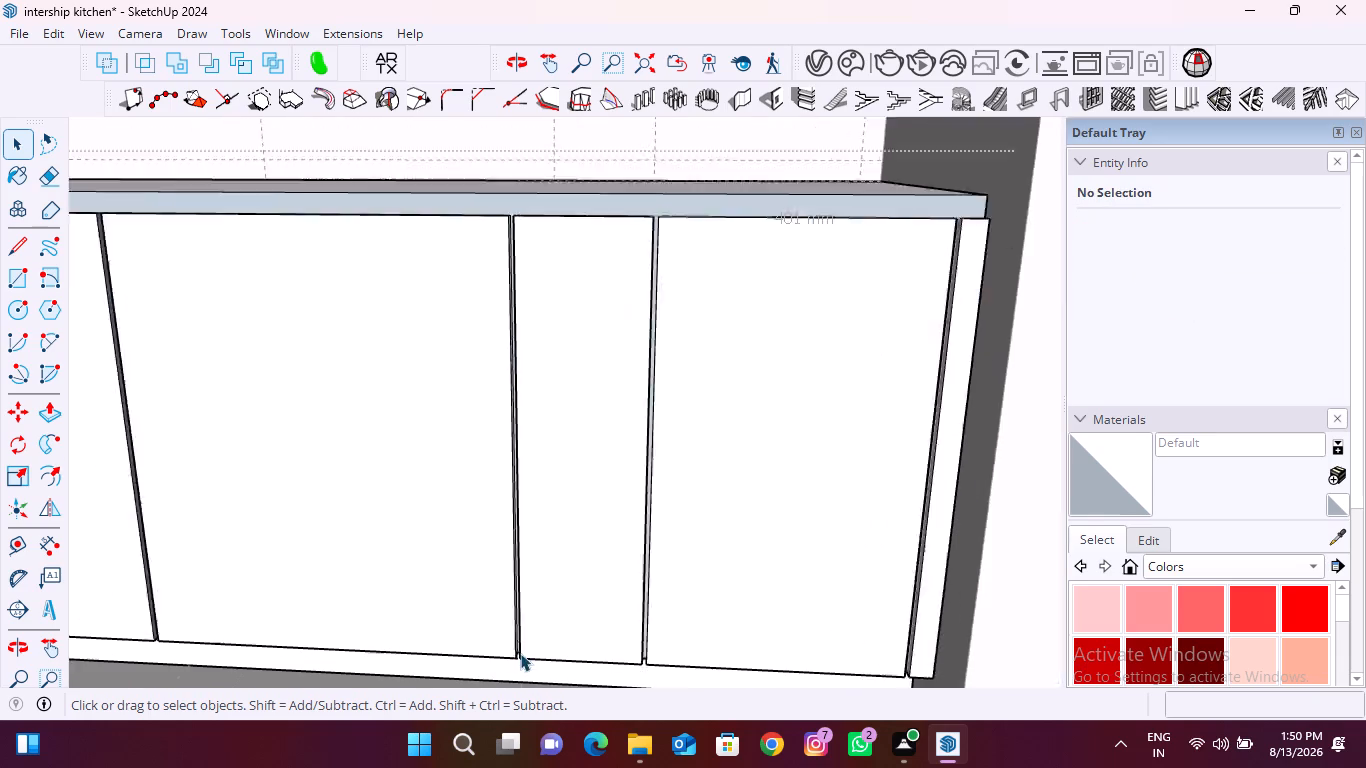
{"action": "scroll", "coordinate": [520, 653], "scroll_direction": "up", "scroll_amount": 20}
{"action": "scroll", "coordinate": [520, 653], "scroll_direction": "up", "scroll_amount": 5}
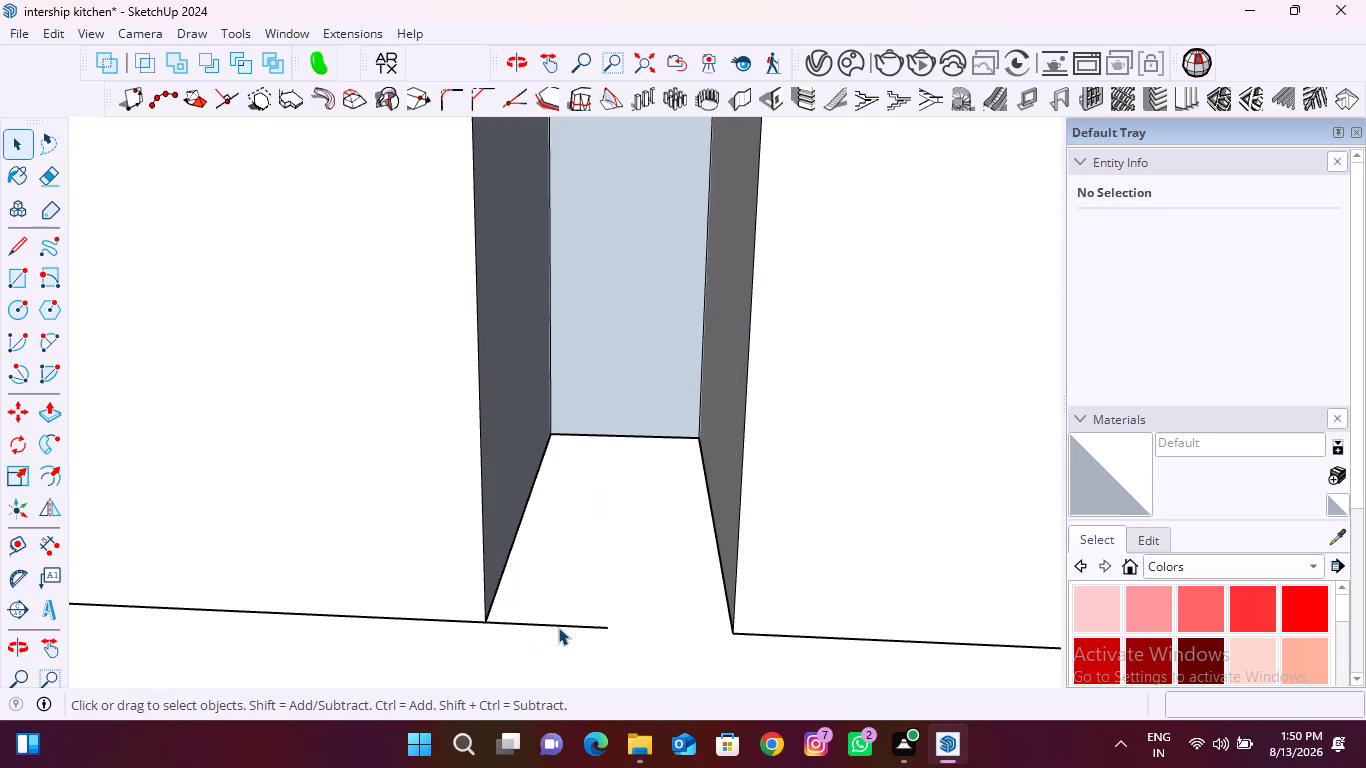
{"action": "left_click", "coordinate": [558, 627]}
{"action": "key", "text": "Insert"}
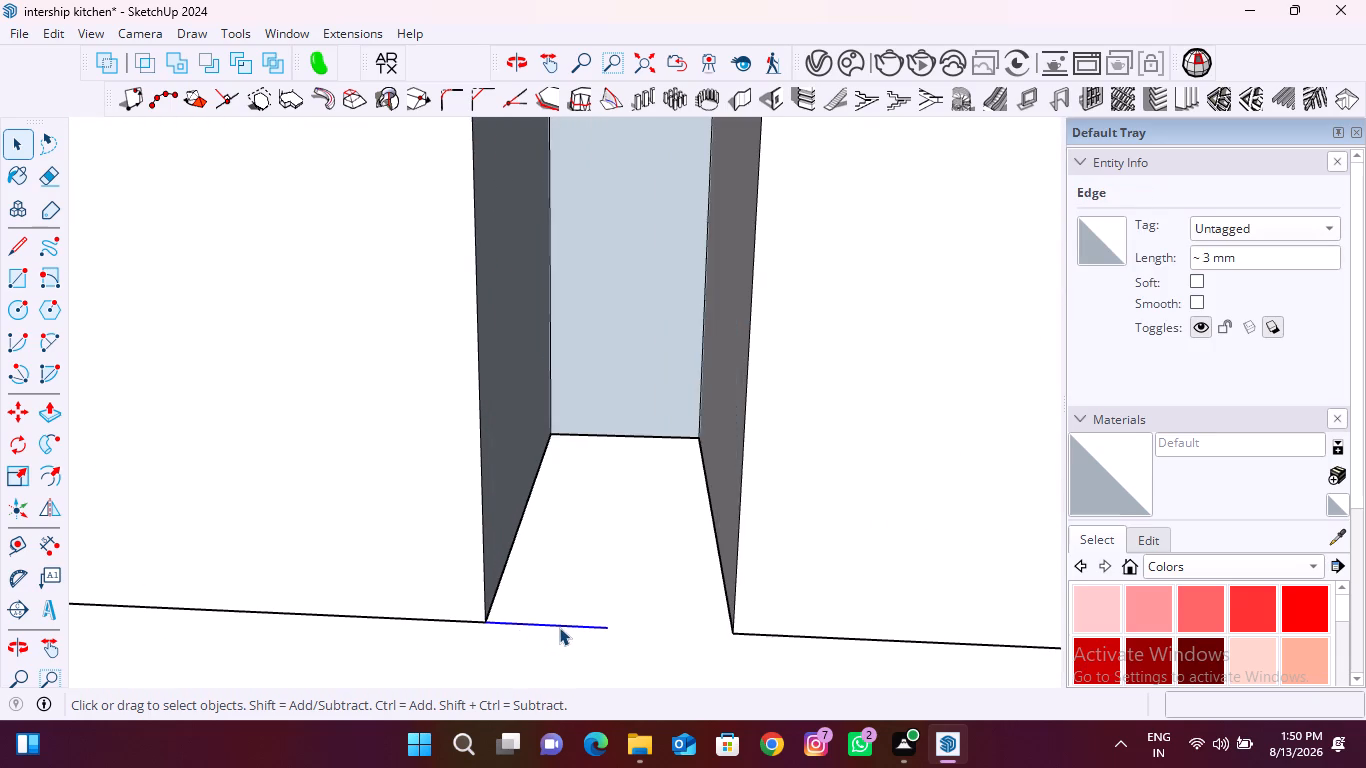
{"action": "key", "text": "Delete"}
Examine the bottom and top ends of the gap at the narrow front's other edge.
{"action": "scroll", "coordinate": [314, 531], "scroll_direction": "down", "scroll_amount": 20}
{"action": "scroll", "coordinate": [314, 531], "scroll_direction": "down", "scroll_amount": 13}
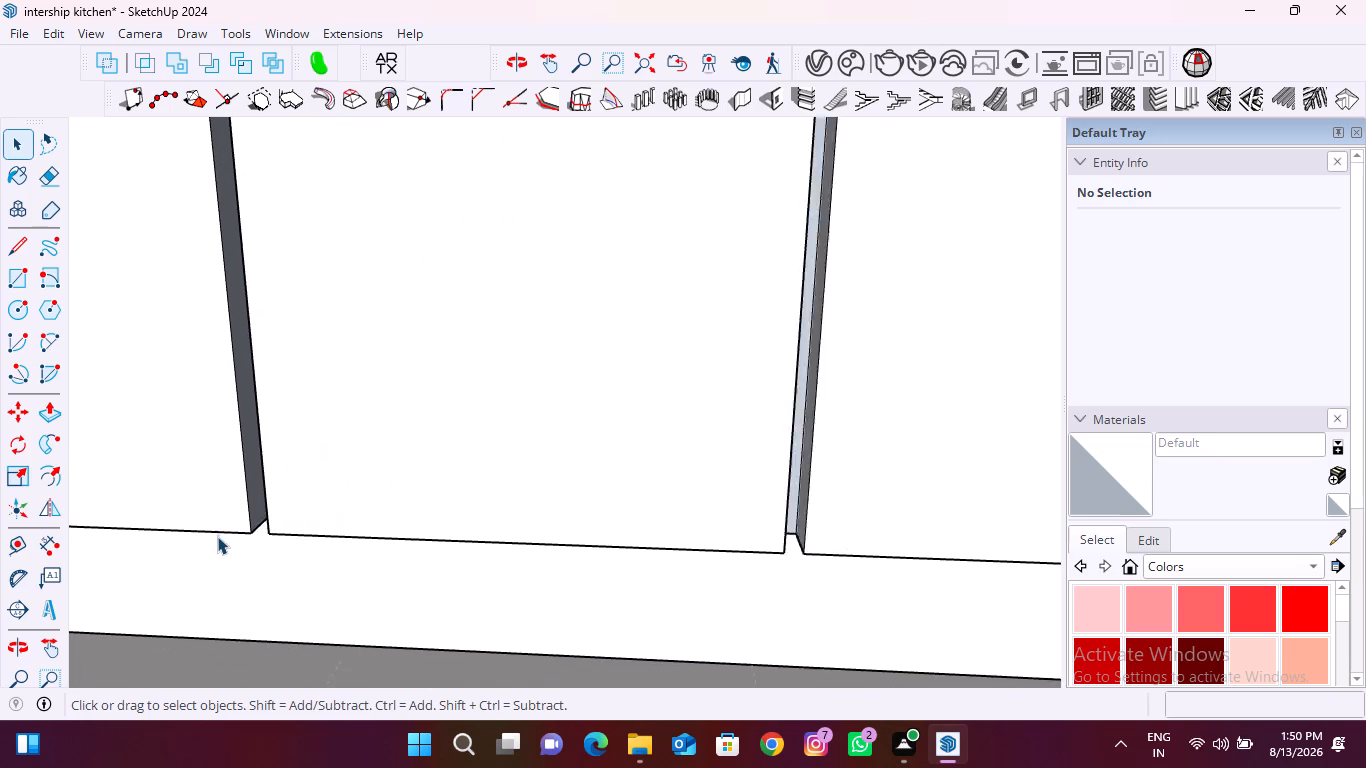
{"action": "scroll", "coordinate": [217, 536], "scroll_direction": "down", "scroll_amount": 6}
{"action": "scroll", "coordinate": [337, 559], "scroll_direction": "down", "scroll_amount": 8}
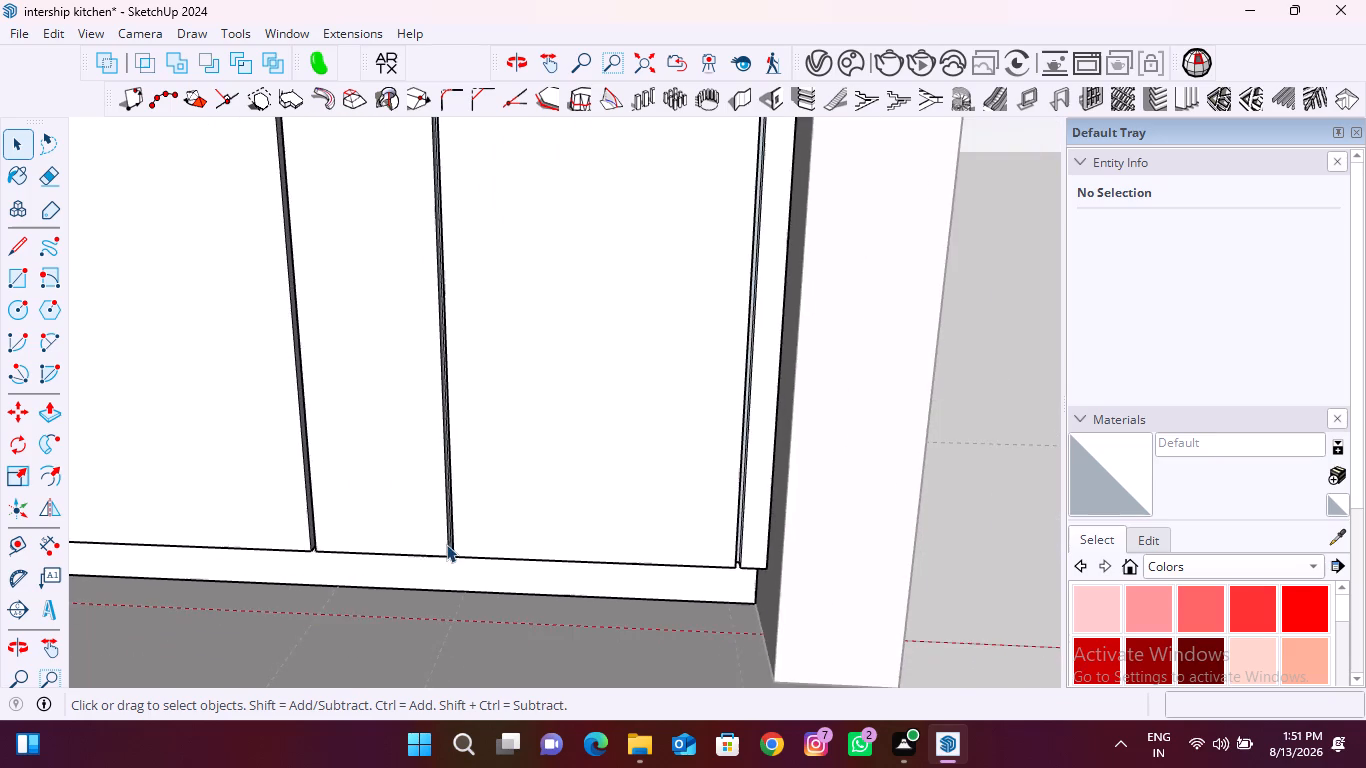
{"action": "scroll", "coordinate": [448, 548], "scroll_direction": "down", "scroll_amount": 2}
{"action": "scroll", "coordinate": [439, 126], "scroll_direction": "up", "scroll_amount": 11}
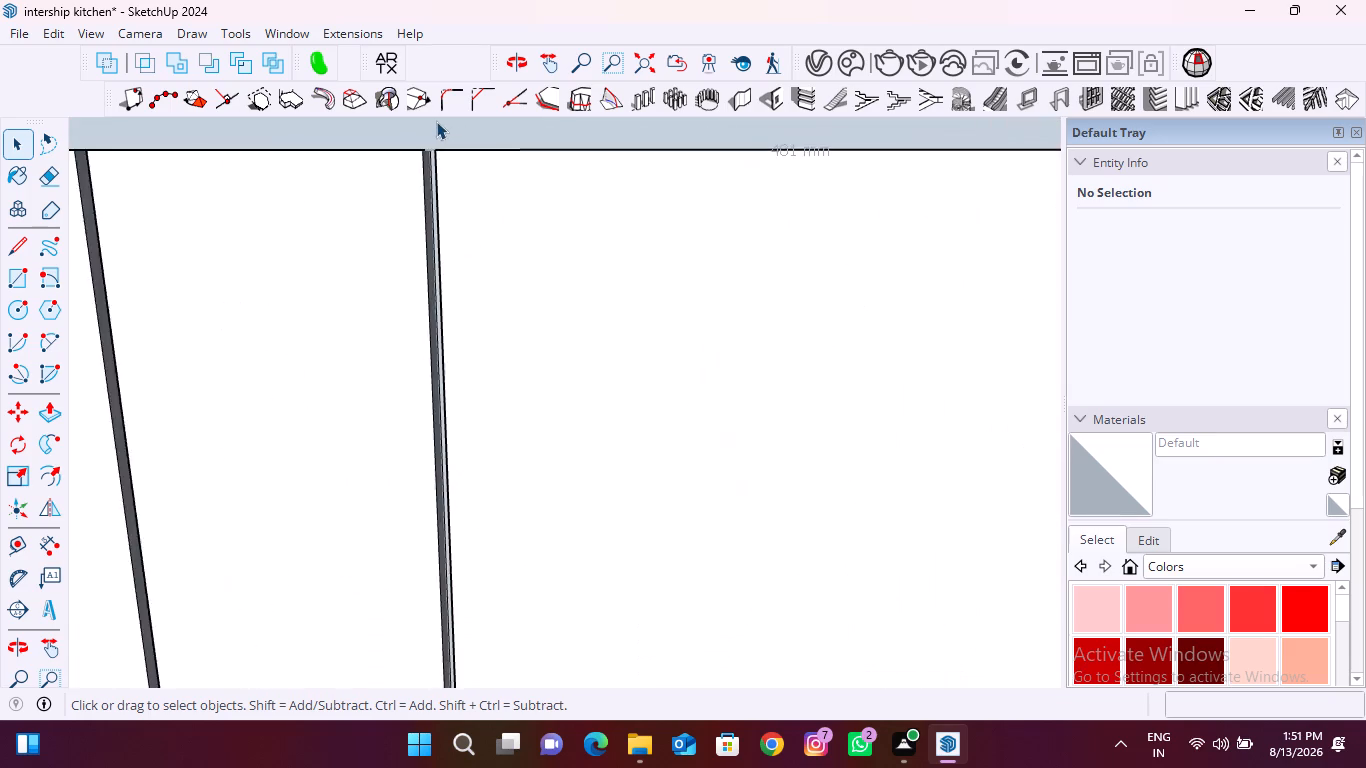
{"action": "scroll", "coordinate": [436, 121], "scroll_direction": "up", "scroll_amount": 14}
{"action": "scroll", "coordinate": [372, 227], "scroll_direction": "down", "scroll_amount": 1}
{"action": "middle_click_drag", "start_coordinate": [381, 244], "coordinate": [421, 266]}
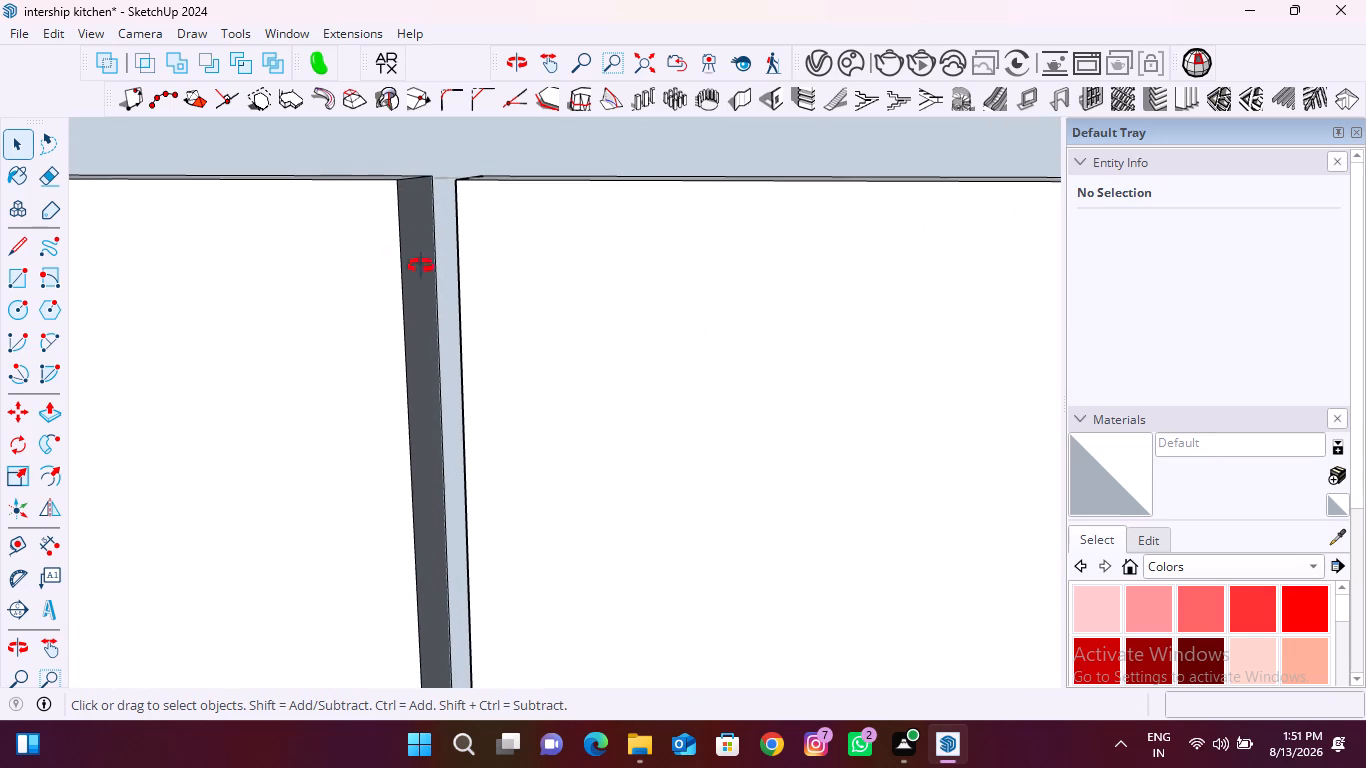
{"action": "middle_click_drag", "start_coordinate": [421, 266], "coordinate": [516, 521]}
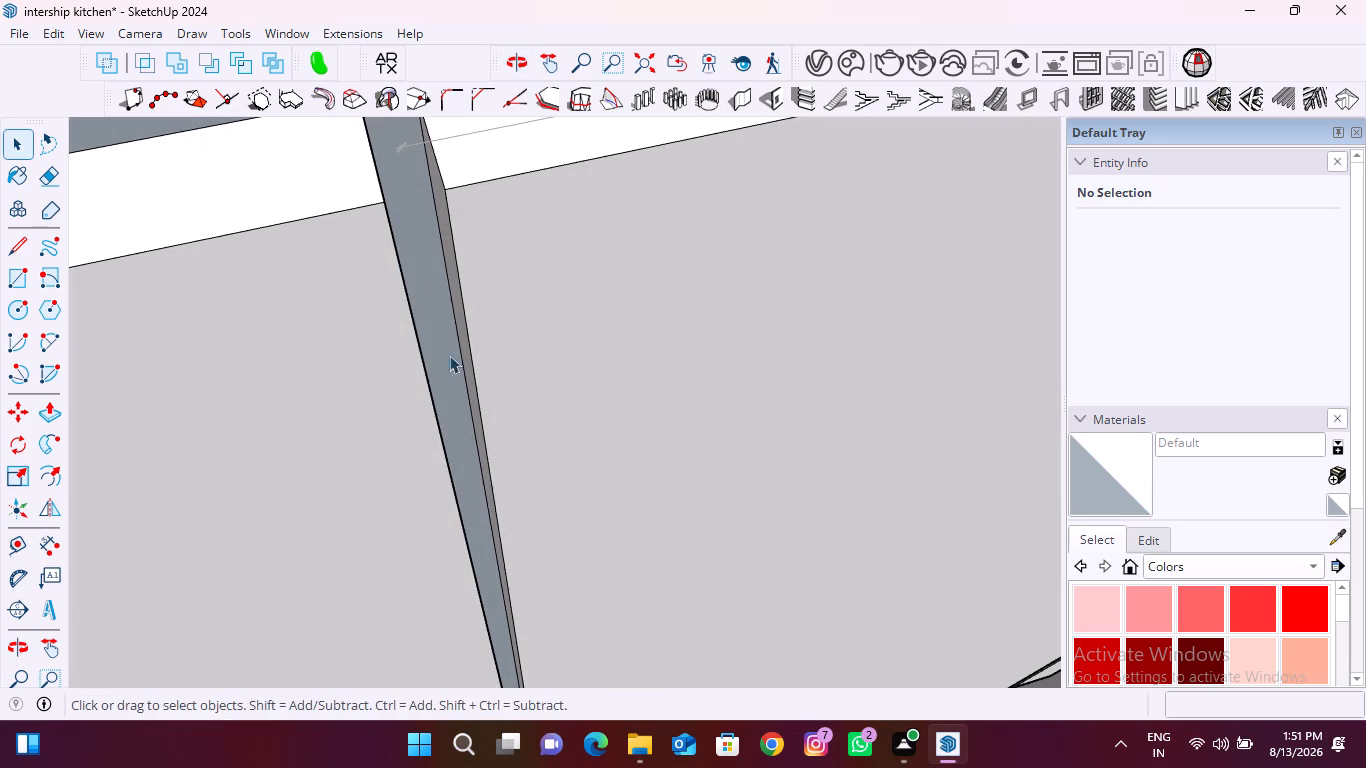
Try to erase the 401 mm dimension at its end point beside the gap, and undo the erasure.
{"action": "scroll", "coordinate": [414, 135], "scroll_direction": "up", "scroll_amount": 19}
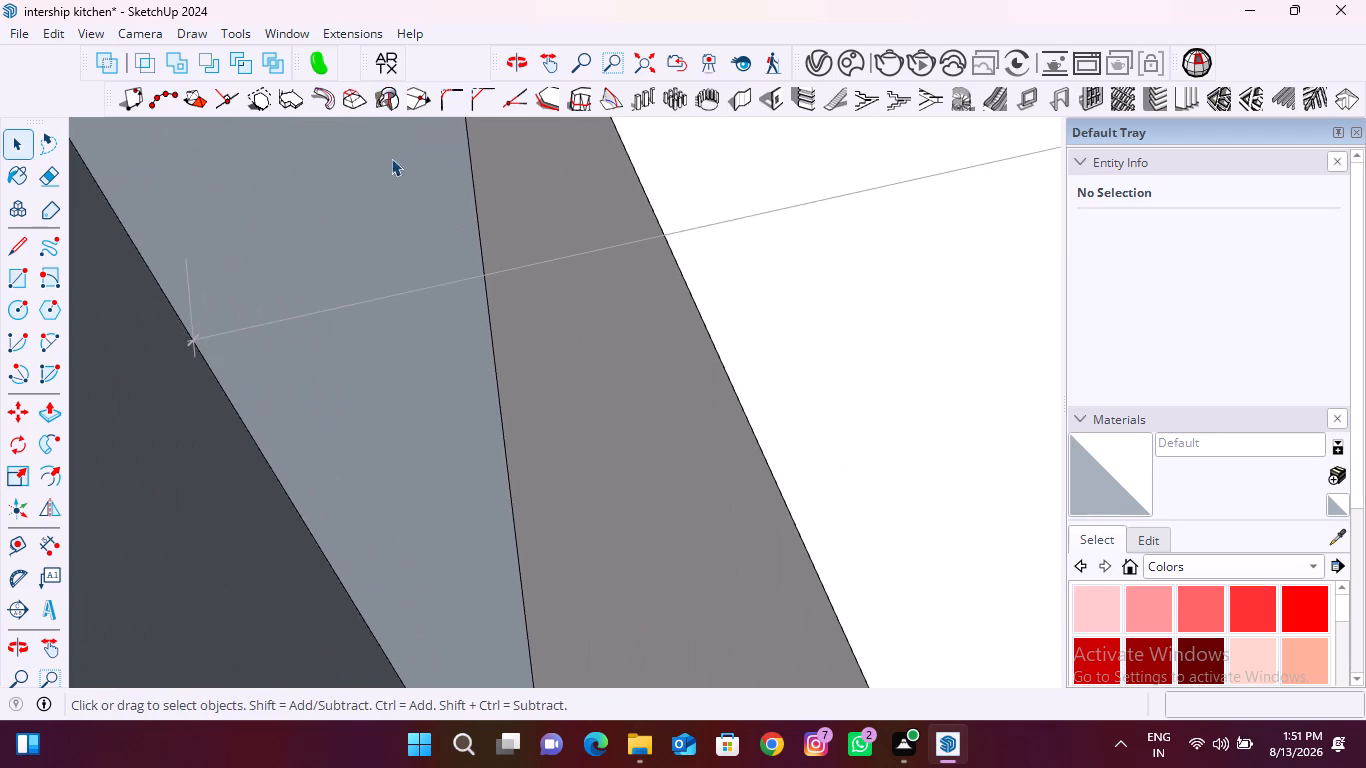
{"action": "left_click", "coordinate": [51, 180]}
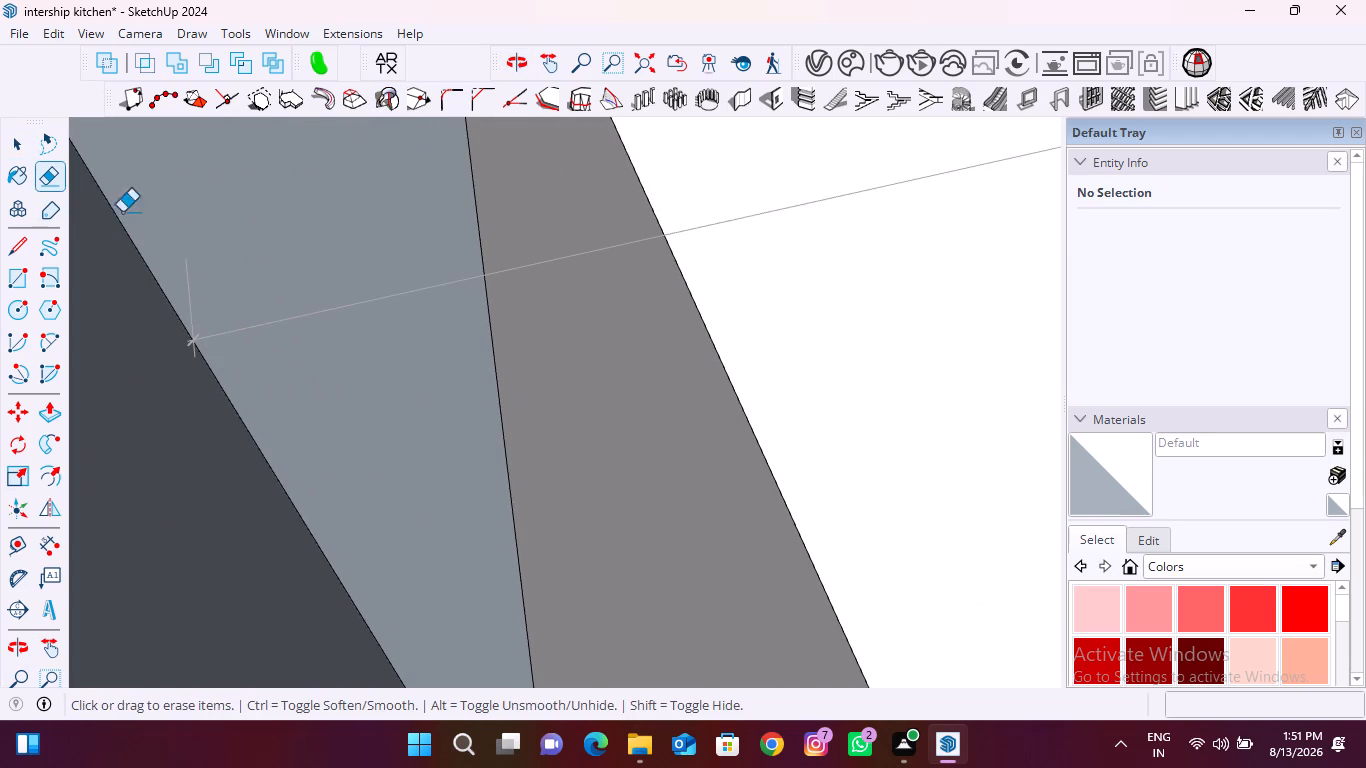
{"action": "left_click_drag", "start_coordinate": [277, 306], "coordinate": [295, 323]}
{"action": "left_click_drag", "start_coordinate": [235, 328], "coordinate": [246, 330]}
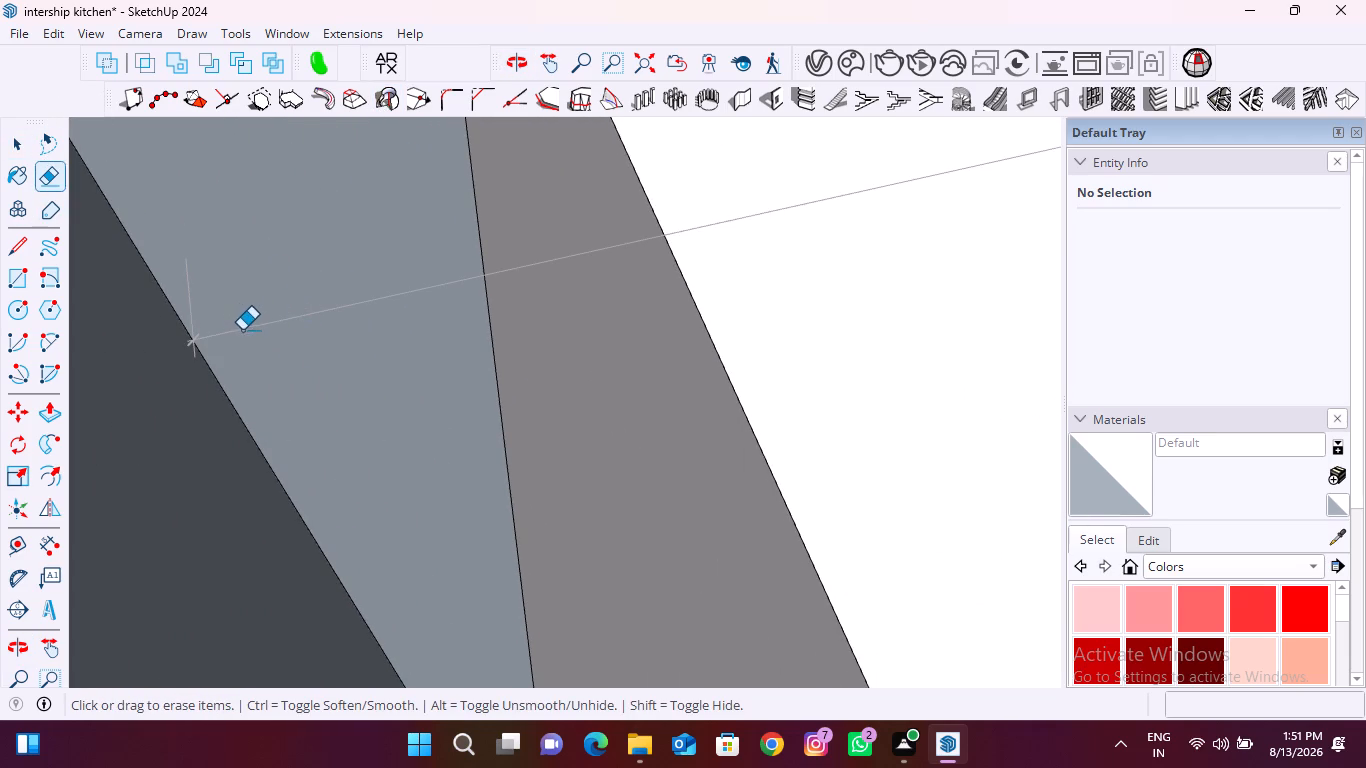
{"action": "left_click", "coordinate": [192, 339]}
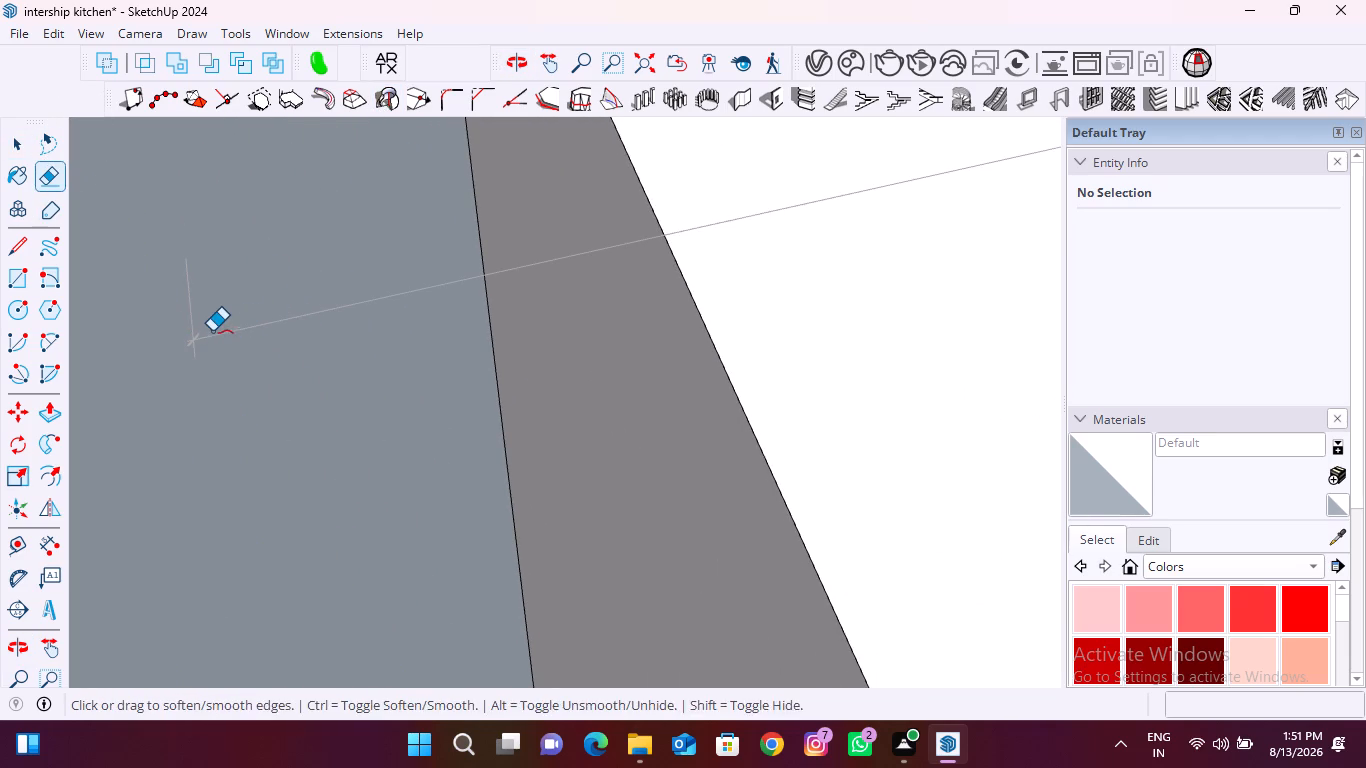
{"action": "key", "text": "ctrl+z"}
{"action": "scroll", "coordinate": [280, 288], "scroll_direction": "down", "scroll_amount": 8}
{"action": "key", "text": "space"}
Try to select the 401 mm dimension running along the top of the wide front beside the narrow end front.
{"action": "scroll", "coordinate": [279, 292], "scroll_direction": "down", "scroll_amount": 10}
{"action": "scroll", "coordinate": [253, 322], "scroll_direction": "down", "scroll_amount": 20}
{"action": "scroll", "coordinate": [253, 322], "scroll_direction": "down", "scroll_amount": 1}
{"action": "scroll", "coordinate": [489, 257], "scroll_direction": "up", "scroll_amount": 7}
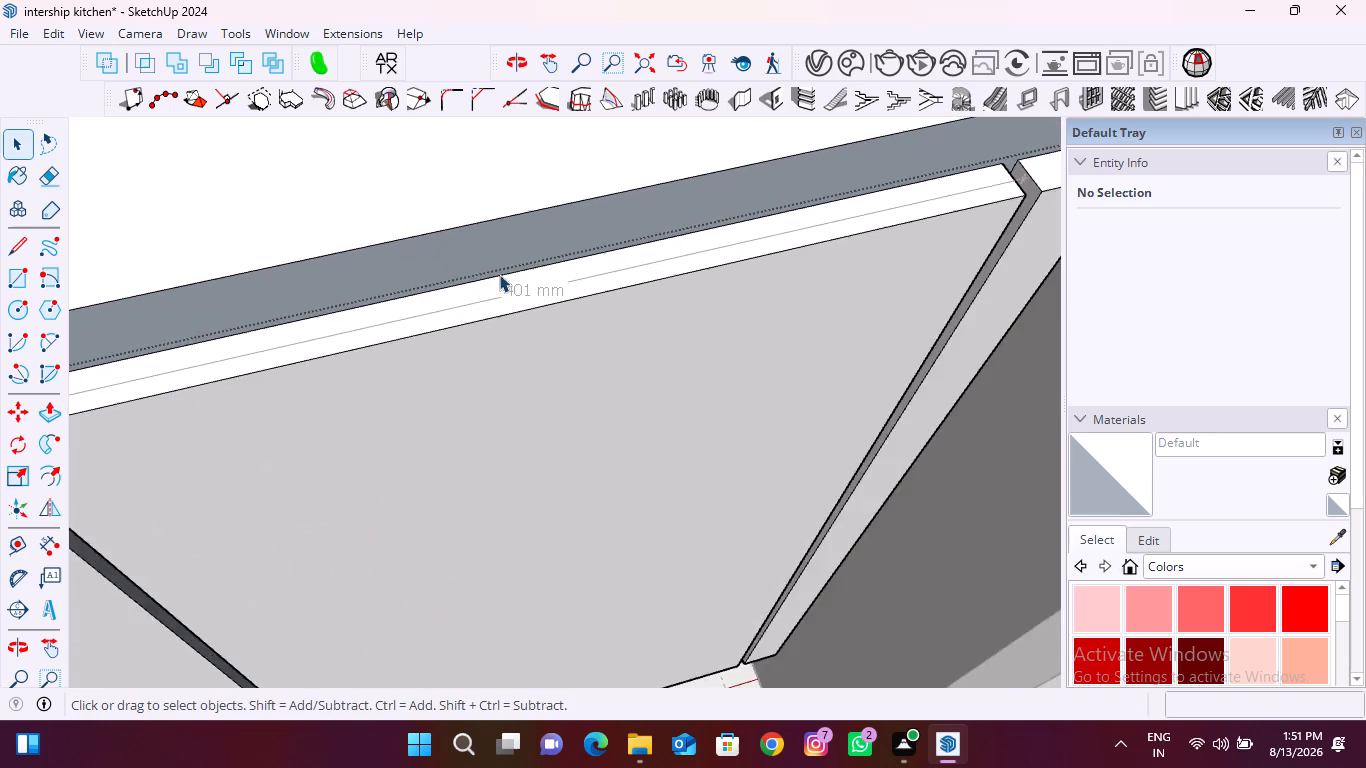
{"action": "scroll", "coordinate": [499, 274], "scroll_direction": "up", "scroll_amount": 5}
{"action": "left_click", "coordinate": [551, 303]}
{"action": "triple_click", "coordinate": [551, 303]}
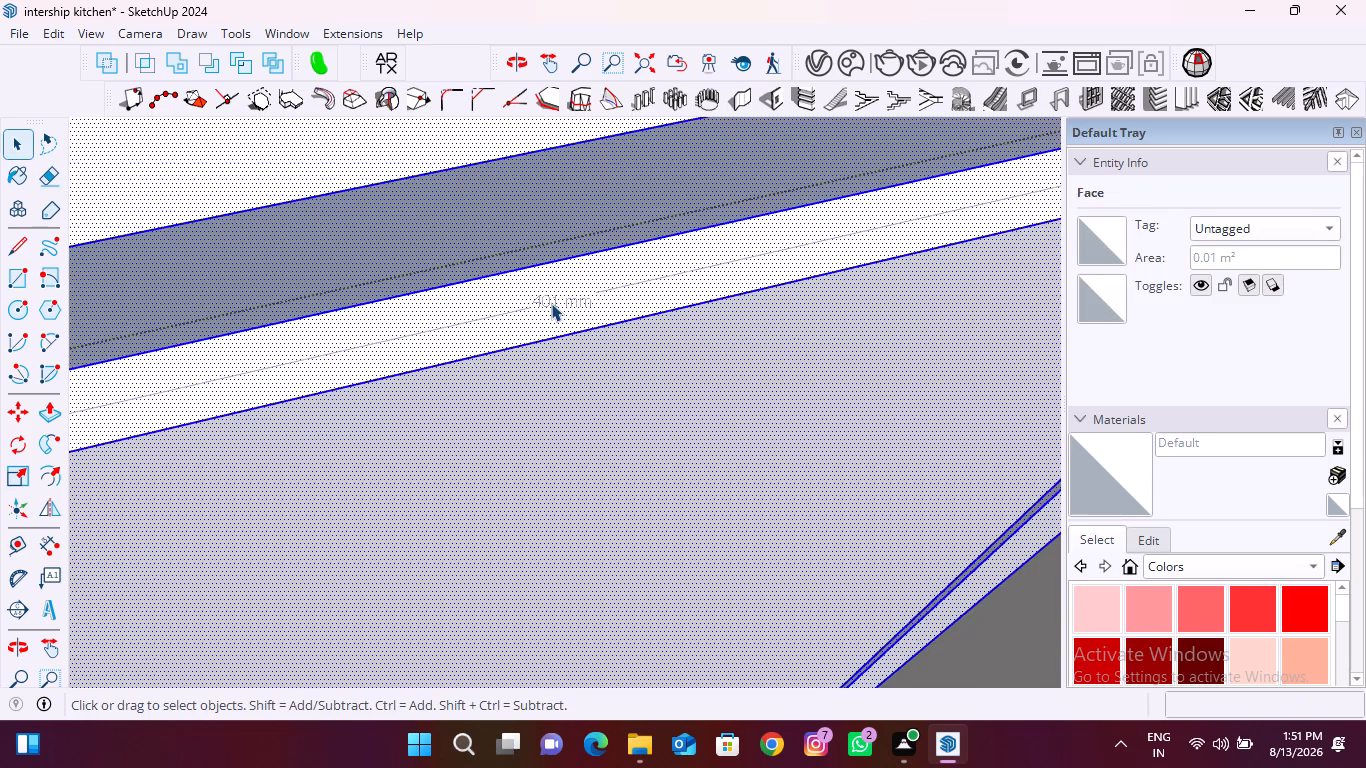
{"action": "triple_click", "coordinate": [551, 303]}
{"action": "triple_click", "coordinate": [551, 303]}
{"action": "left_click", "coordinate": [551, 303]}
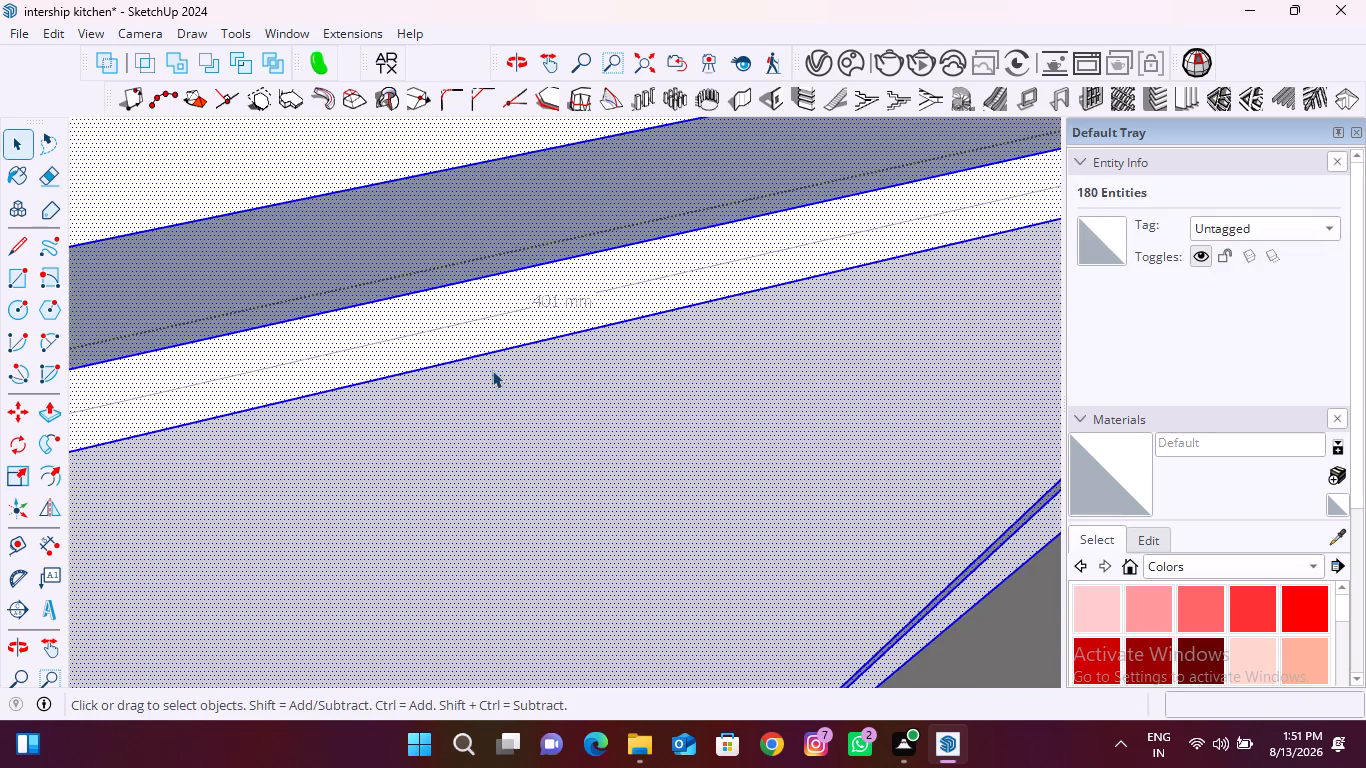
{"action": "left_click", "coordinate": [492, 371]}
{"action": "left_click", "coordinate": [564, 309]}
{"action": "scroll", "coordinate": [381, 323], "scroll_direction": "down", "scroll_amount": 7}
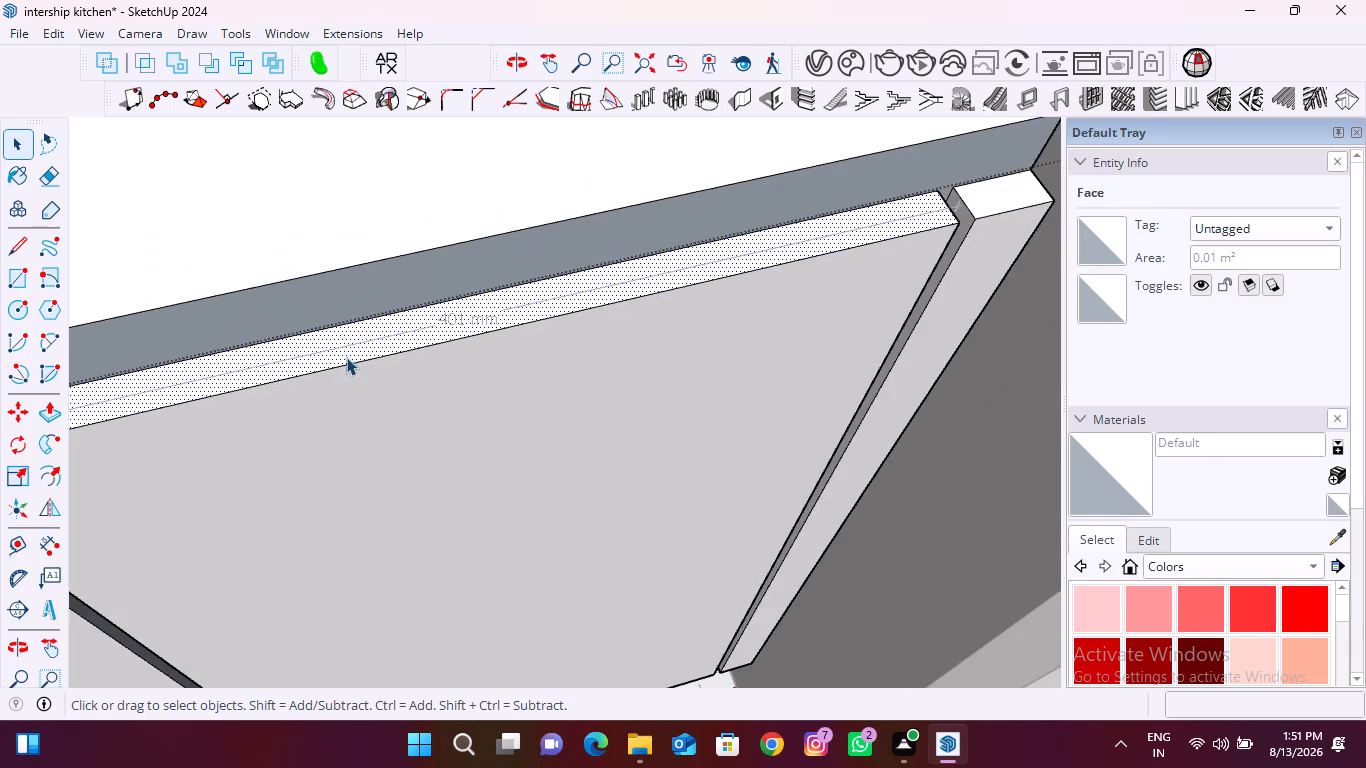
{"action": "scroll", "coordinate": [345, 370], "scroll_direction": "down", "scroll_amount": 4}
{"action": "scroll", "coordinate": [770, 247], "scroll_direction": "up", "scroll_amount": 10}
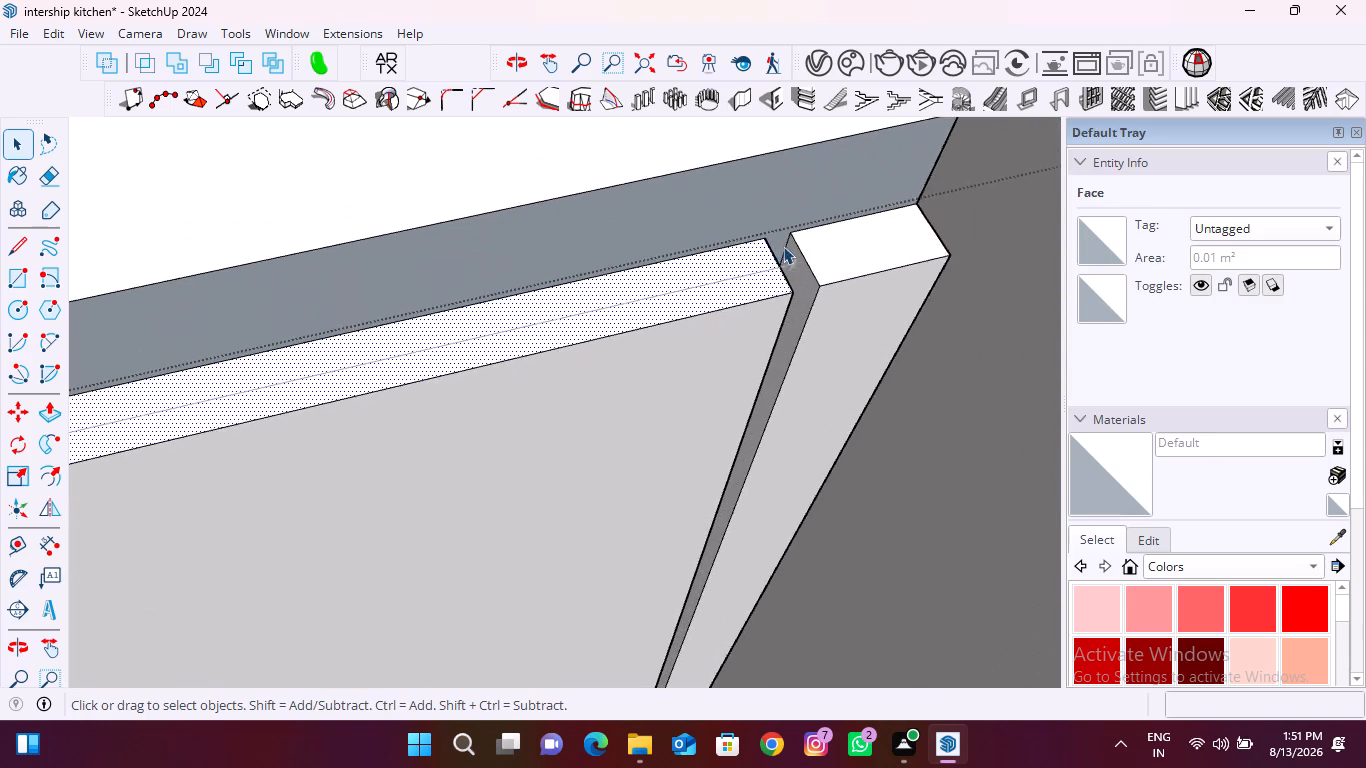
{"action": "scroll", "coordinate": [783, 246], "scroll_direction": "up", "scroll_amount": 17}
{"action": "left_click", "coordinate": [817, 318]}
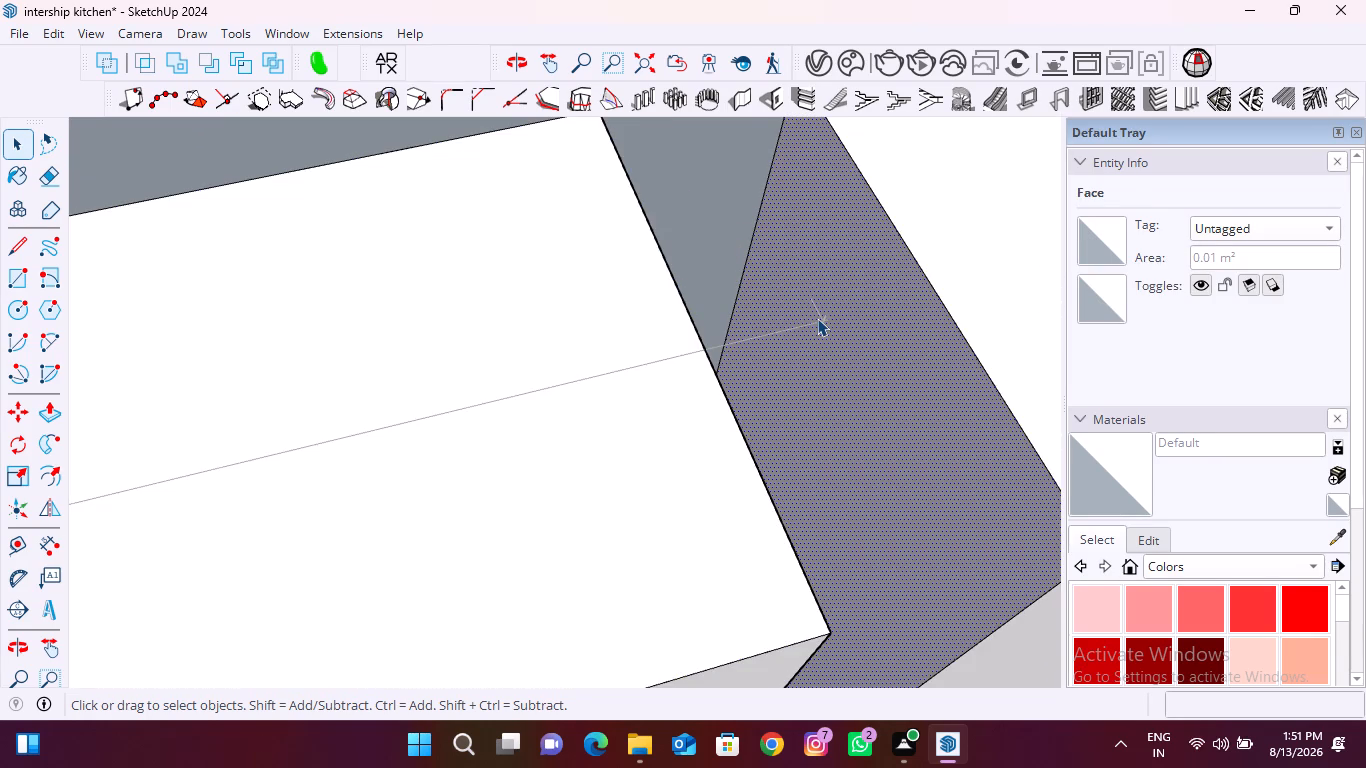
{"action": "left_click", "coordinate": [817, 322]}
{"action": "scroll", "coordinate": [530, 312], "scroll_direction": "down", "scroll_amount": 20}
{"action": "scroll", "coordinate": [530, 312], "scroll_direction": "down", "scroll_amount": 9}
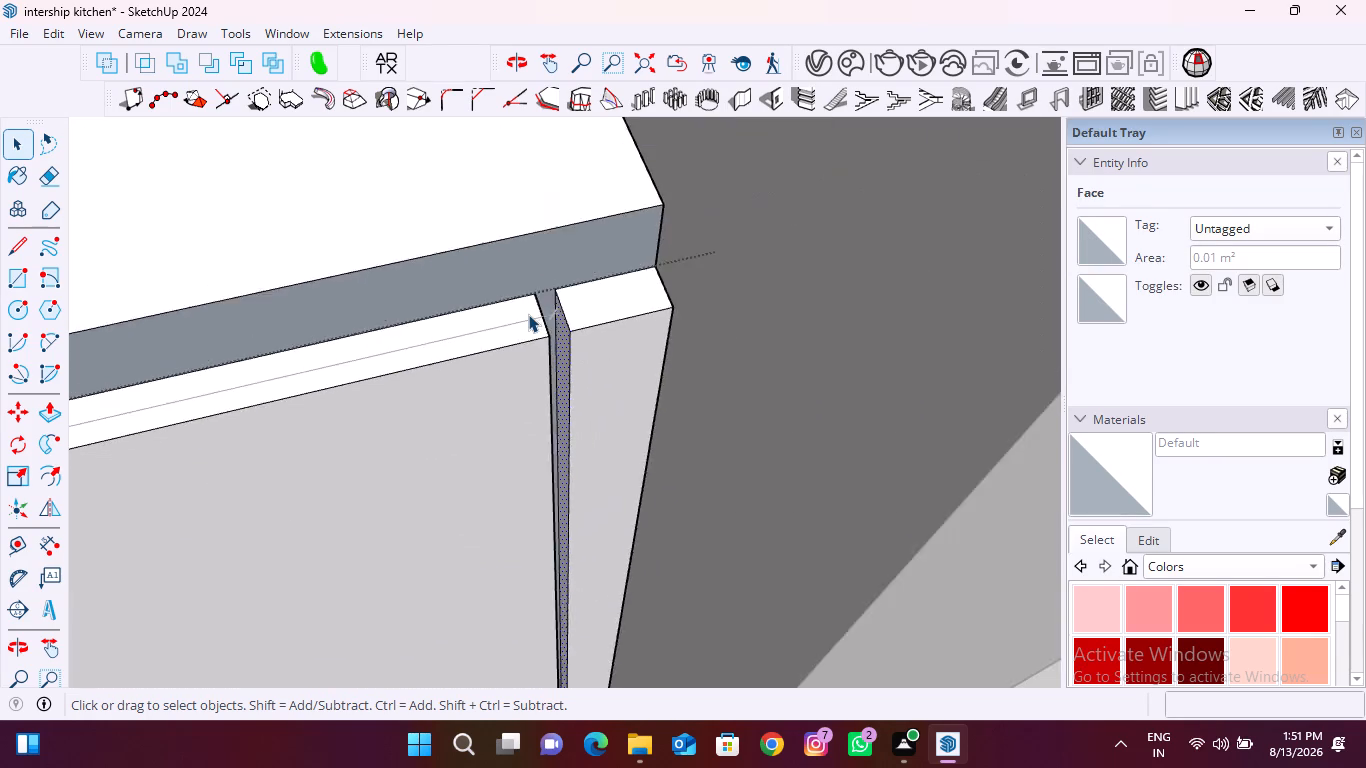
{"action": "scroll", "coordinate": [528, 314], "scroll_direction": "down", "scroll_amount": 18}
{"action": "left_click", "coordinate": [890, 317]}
Delete the 401 mm dimension above the wide front beside the narrow end front.
{"action": "middle_click_drag", "start_coordinate": [520, 371], "coordinate": [514, 357]}
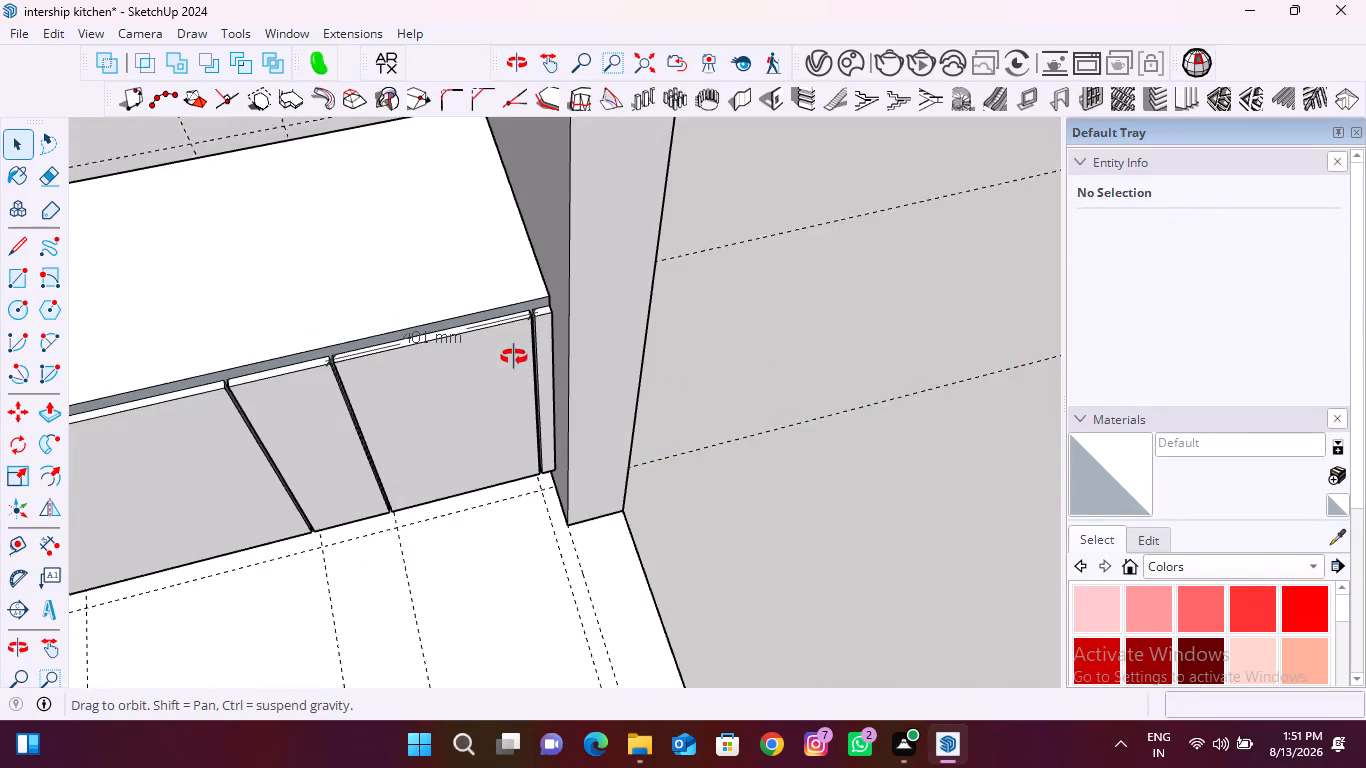
{"action": "middle_click_drag", "start_coordinate": [514, 357], "coordinate": [388, 188]}
{"action": "scroll", "coordinate": [399, 175], "scroll_direction": "up", "scroll_amount": 11}
{"action": "left_click", "coordinate": [442, 183]}
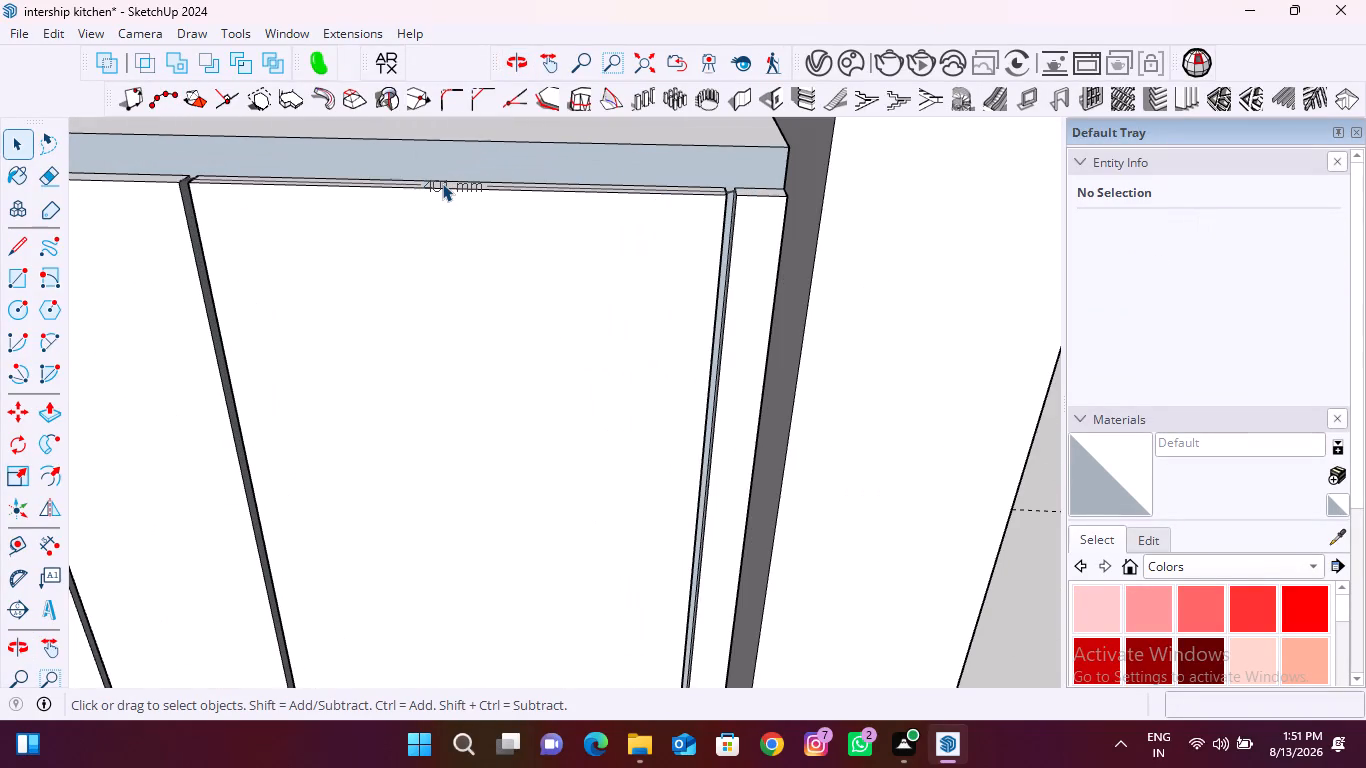
{"action": "key", "text": "Delete"}
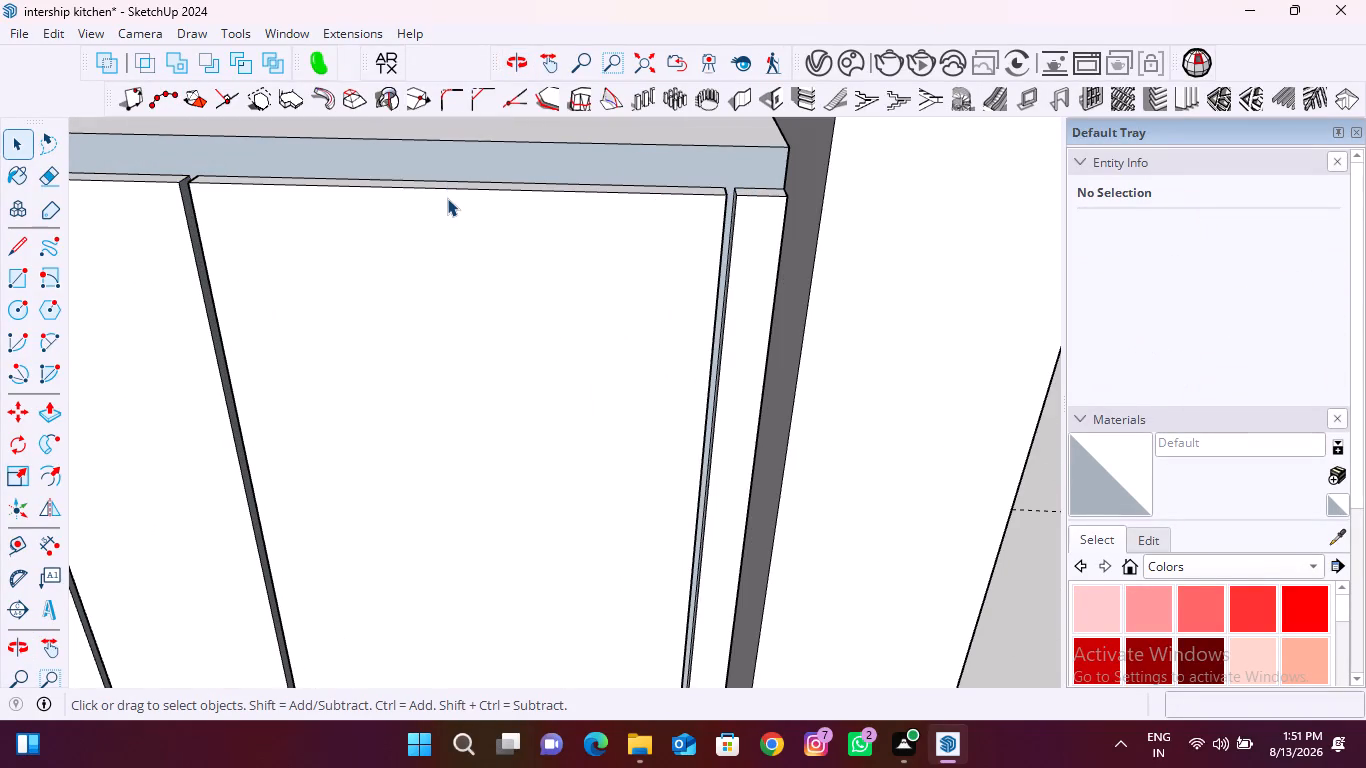
Place a guide parallel to the rear-wall guide above the countertop, offset 600 mm along the green axis toward the countertop's front.
{"action": "scroll", "coordinate": [447, 198], "scroll_direction": "down", "scroll_amount": 11}
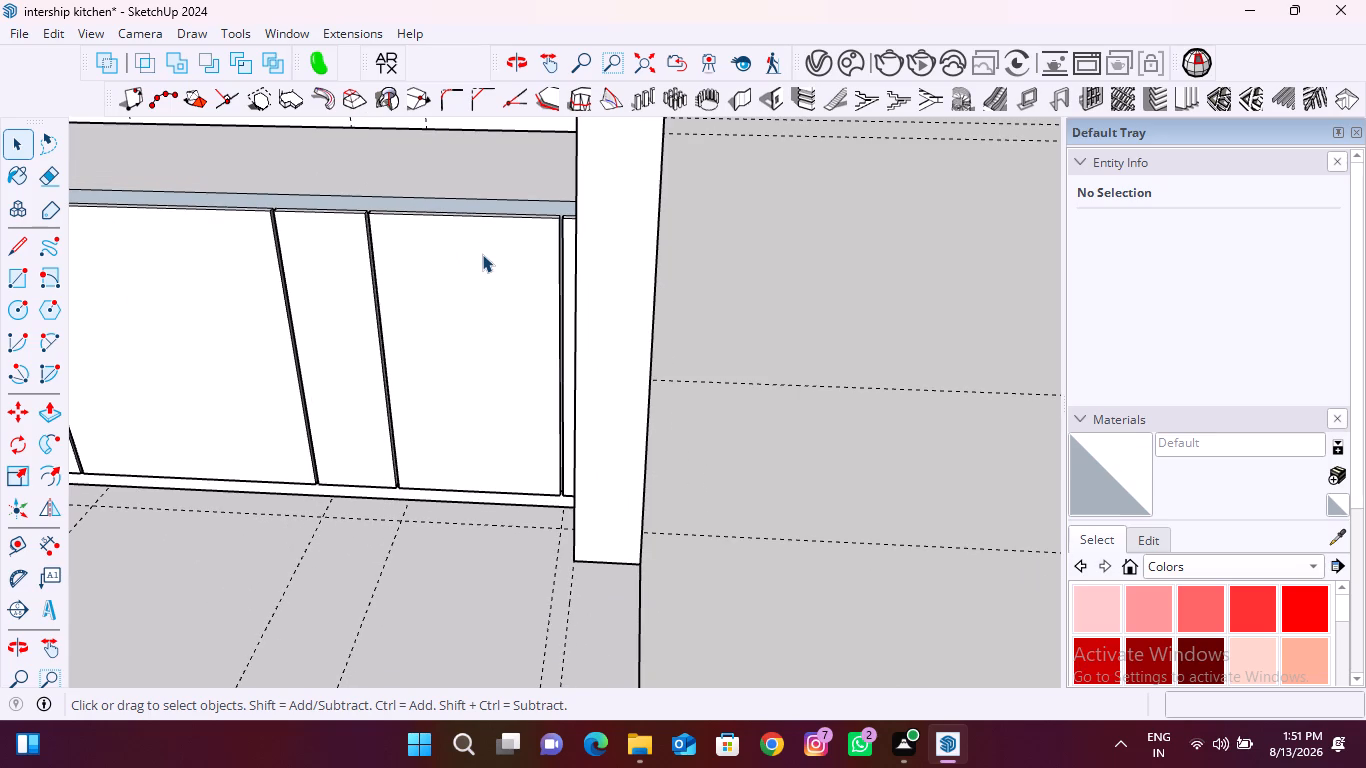
{"action": "middle_click_drag", "start_coordinate": [474, 244], "coordinate": [768, 307]}
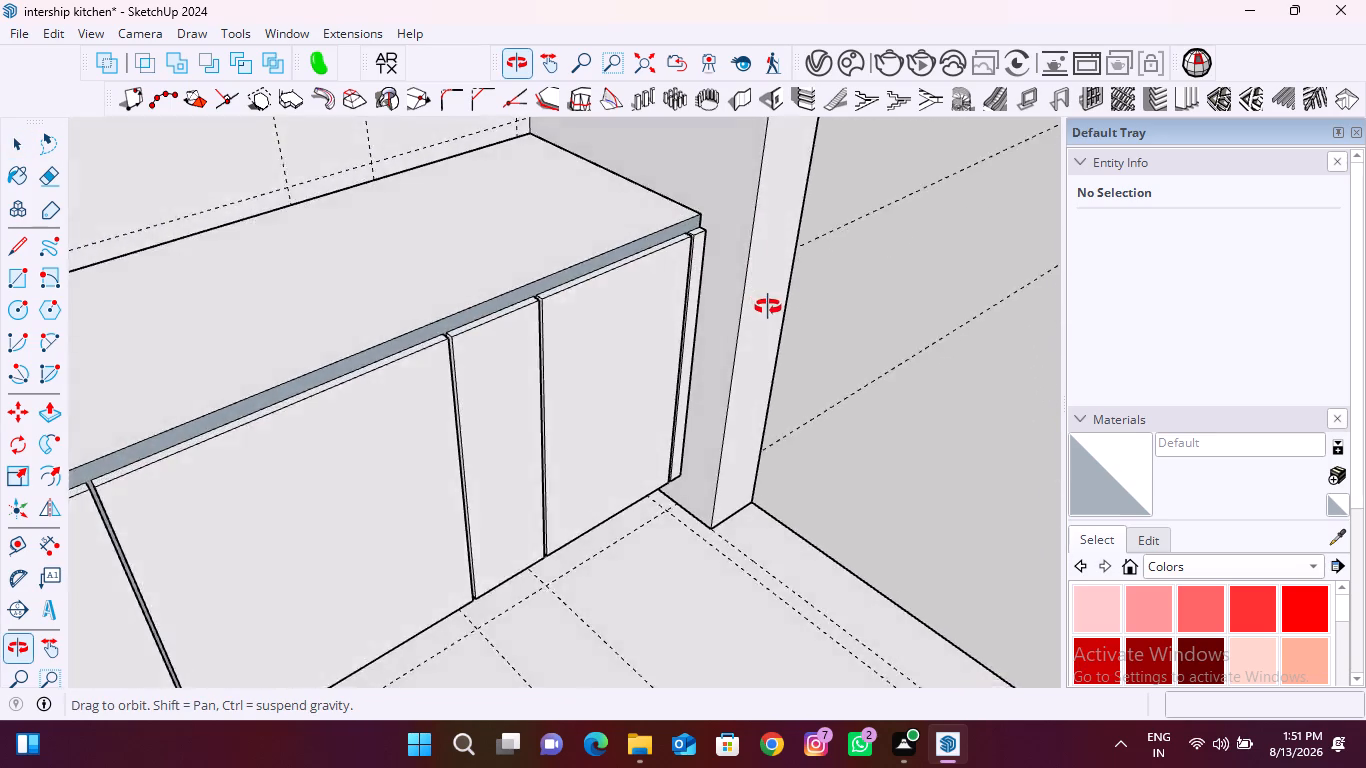
{"action": "middle_click_drag", "start_coordinate": [768, 307], "coordinate": [796, 336]}
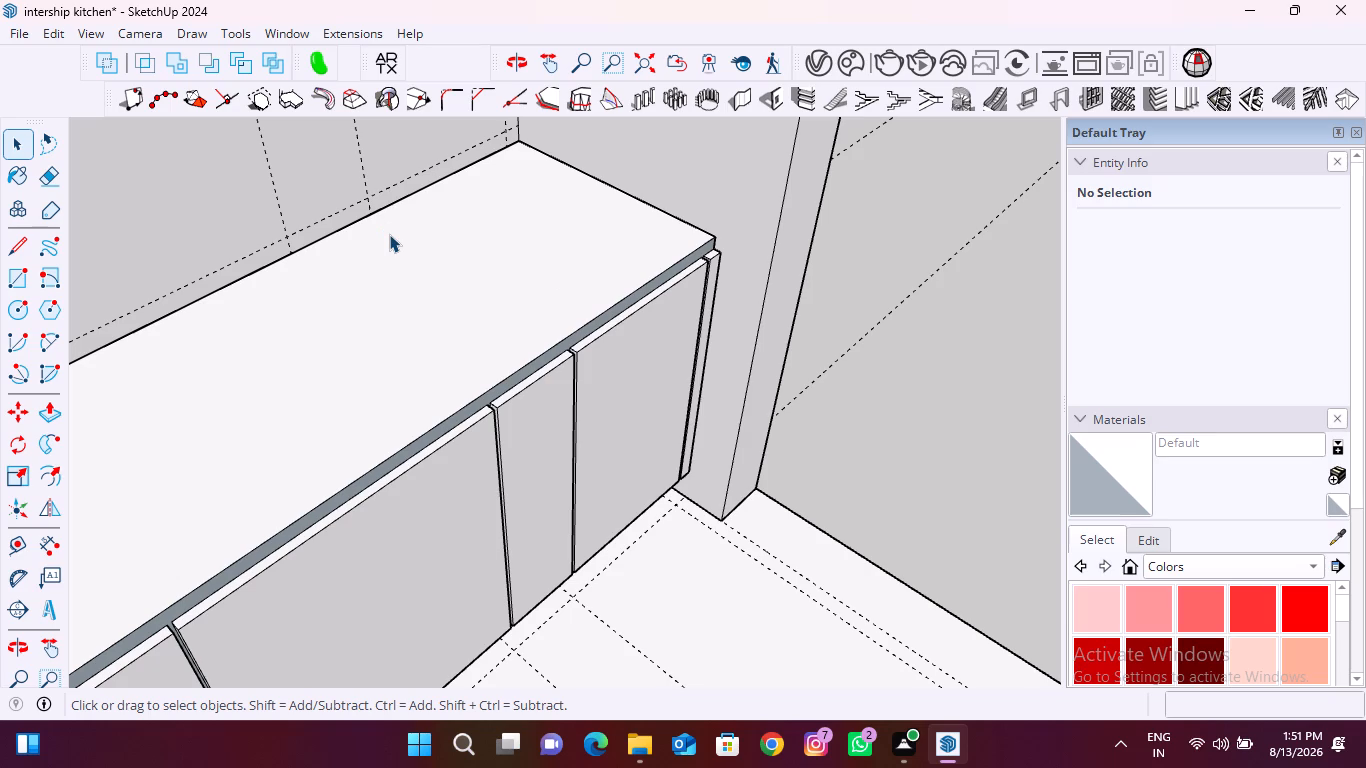
{"action": "key", "text": "t"}
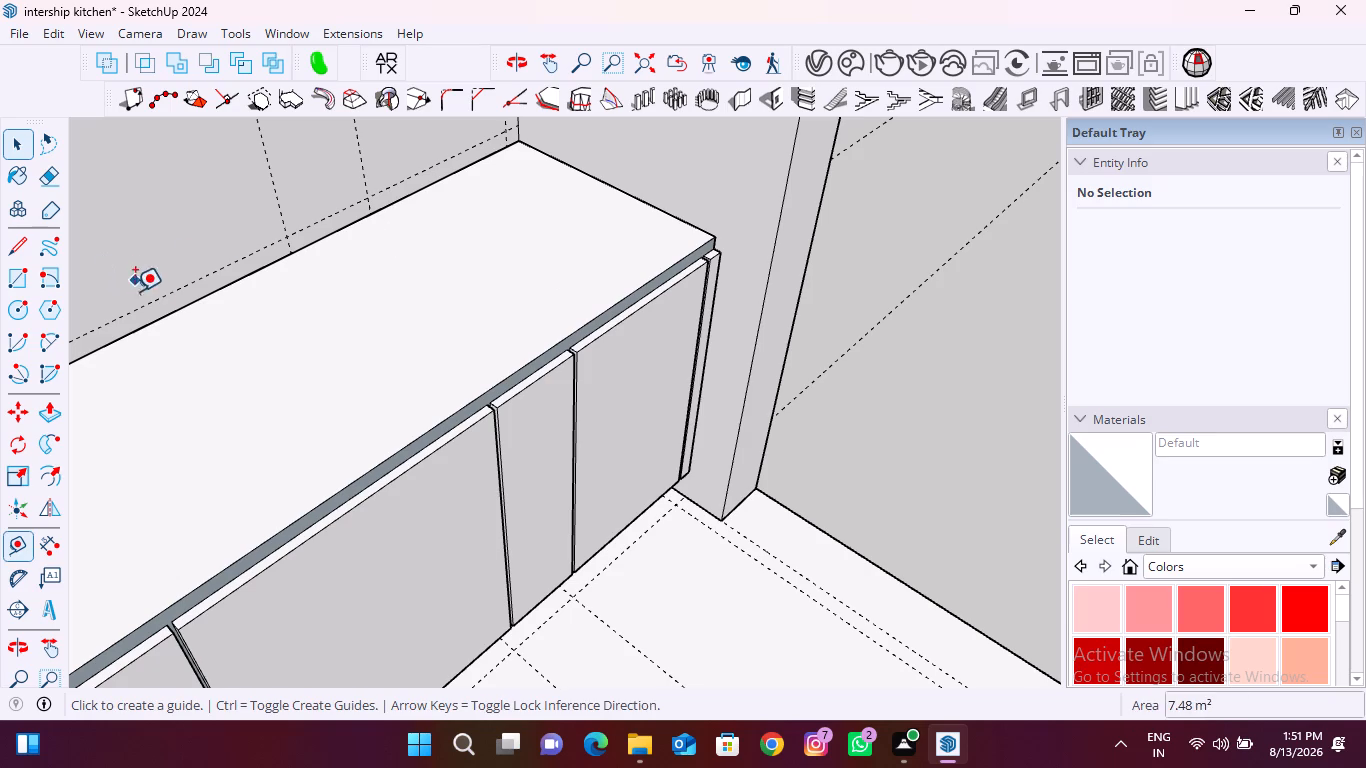
{"action": "left_click", "coordinate": [161, 303]}
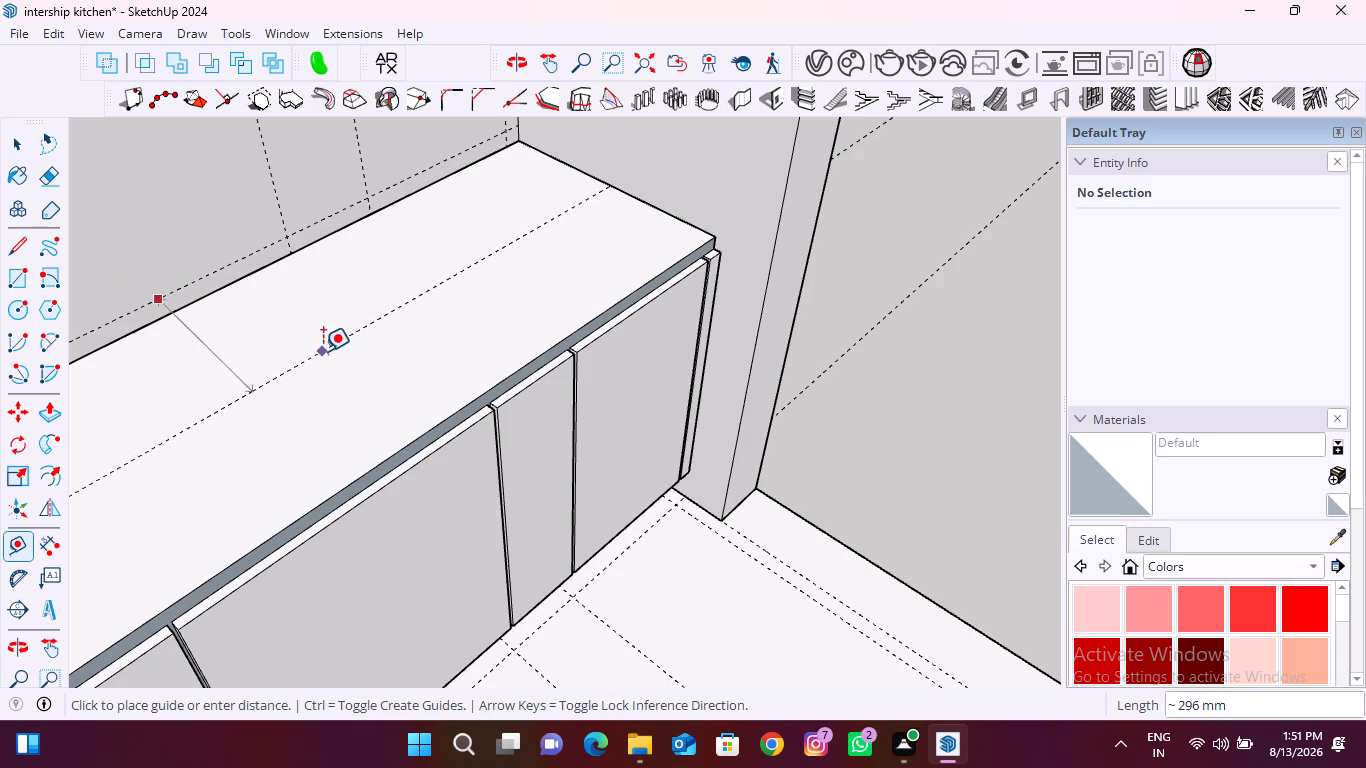
{"action": "middle_click_drag", "start_coordinate": [327, 352], "coordinate": [283, 210]}
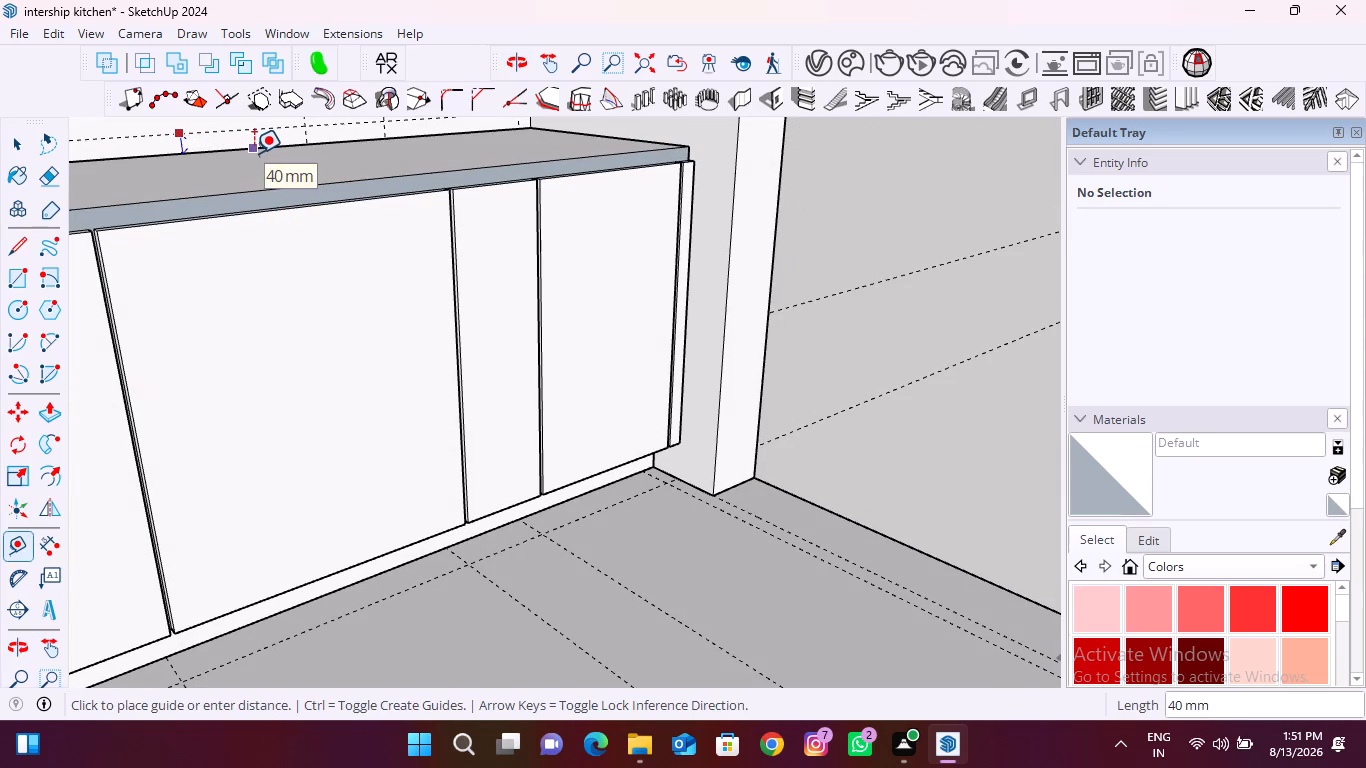
{"action": "key", "text": "Left"}
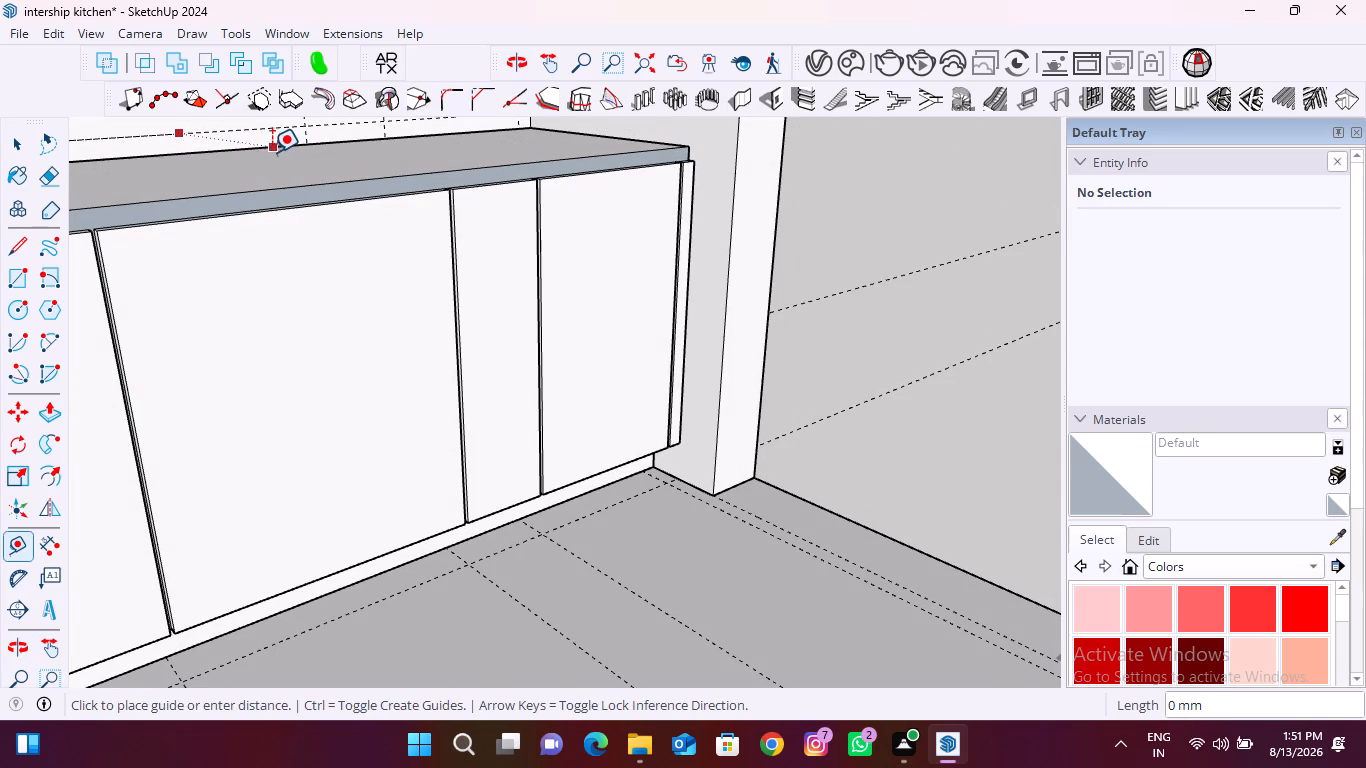
{"action": "key", "text": "Left"}
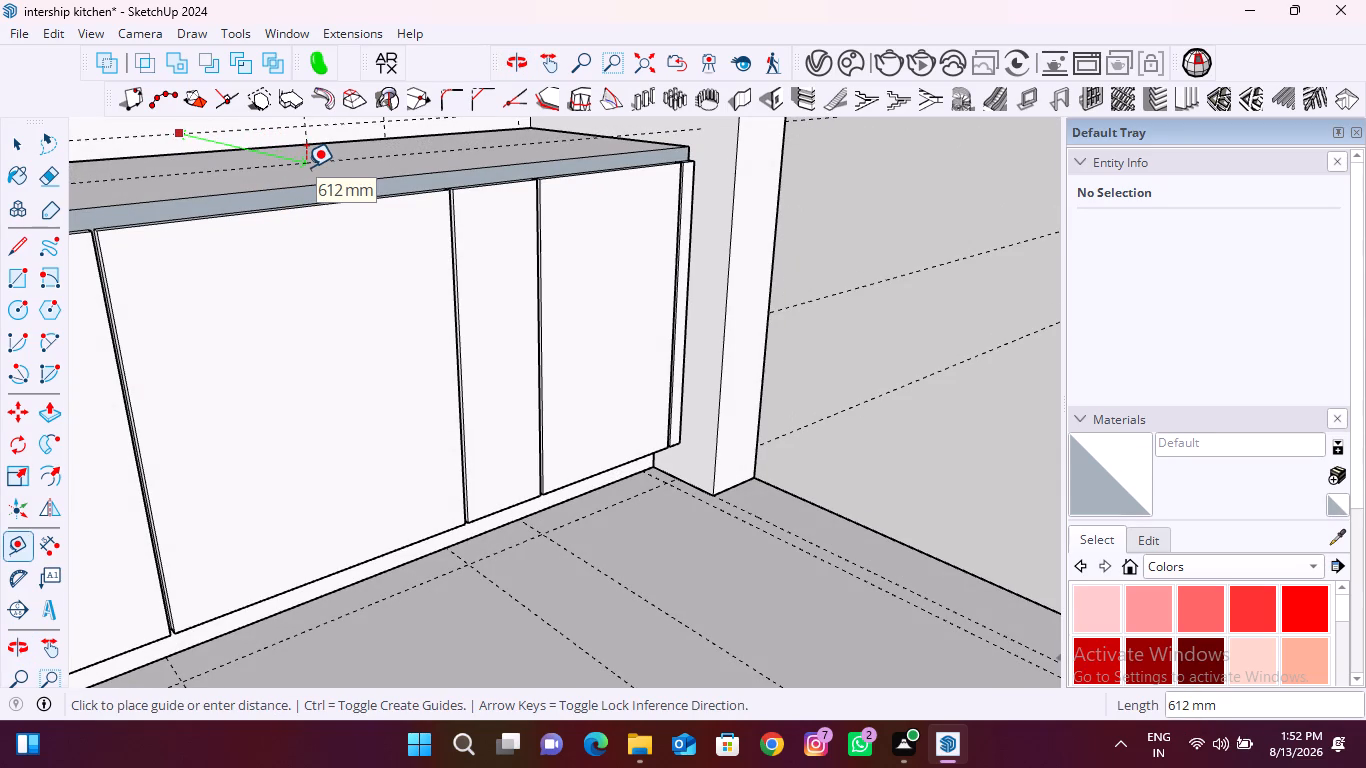
{"action": "type", "text": "600"}
{"action": "key", "text": "Return"}
{"action": "key", "text": "space"}
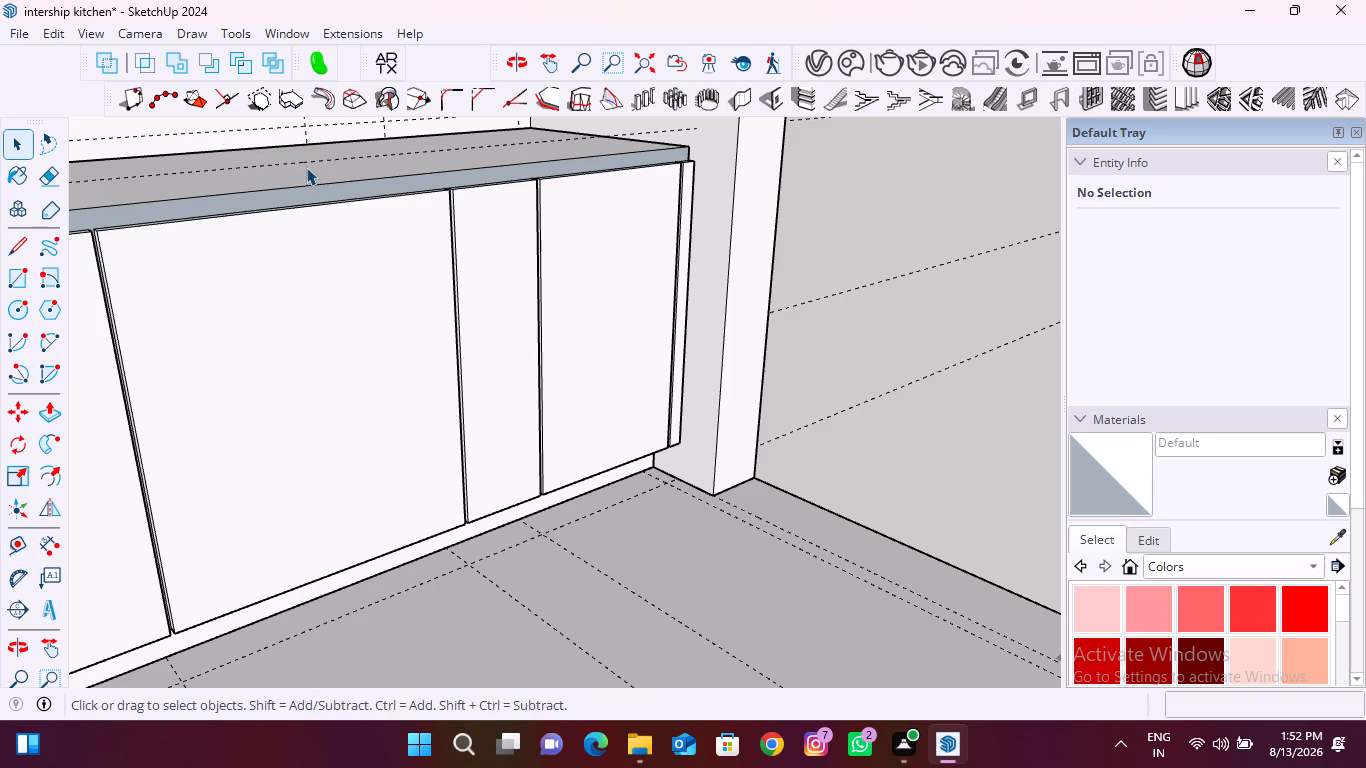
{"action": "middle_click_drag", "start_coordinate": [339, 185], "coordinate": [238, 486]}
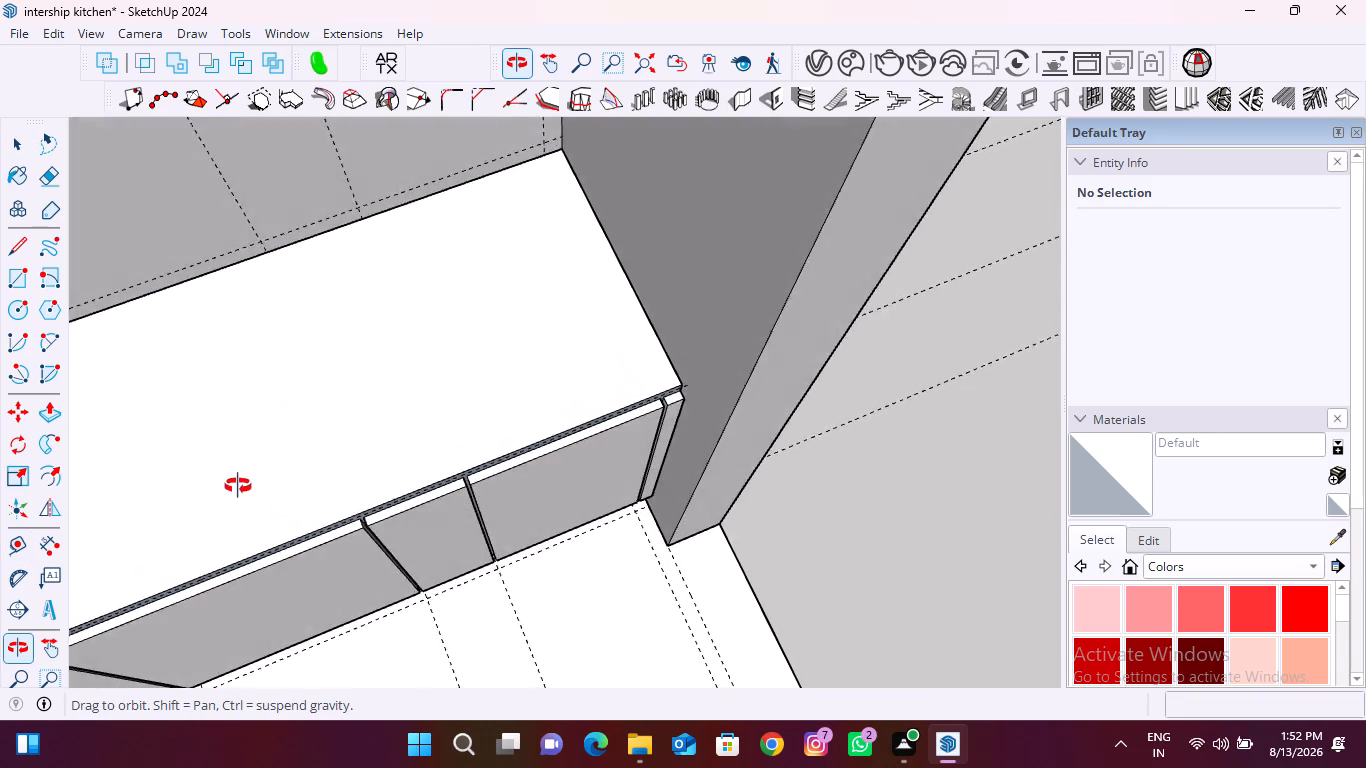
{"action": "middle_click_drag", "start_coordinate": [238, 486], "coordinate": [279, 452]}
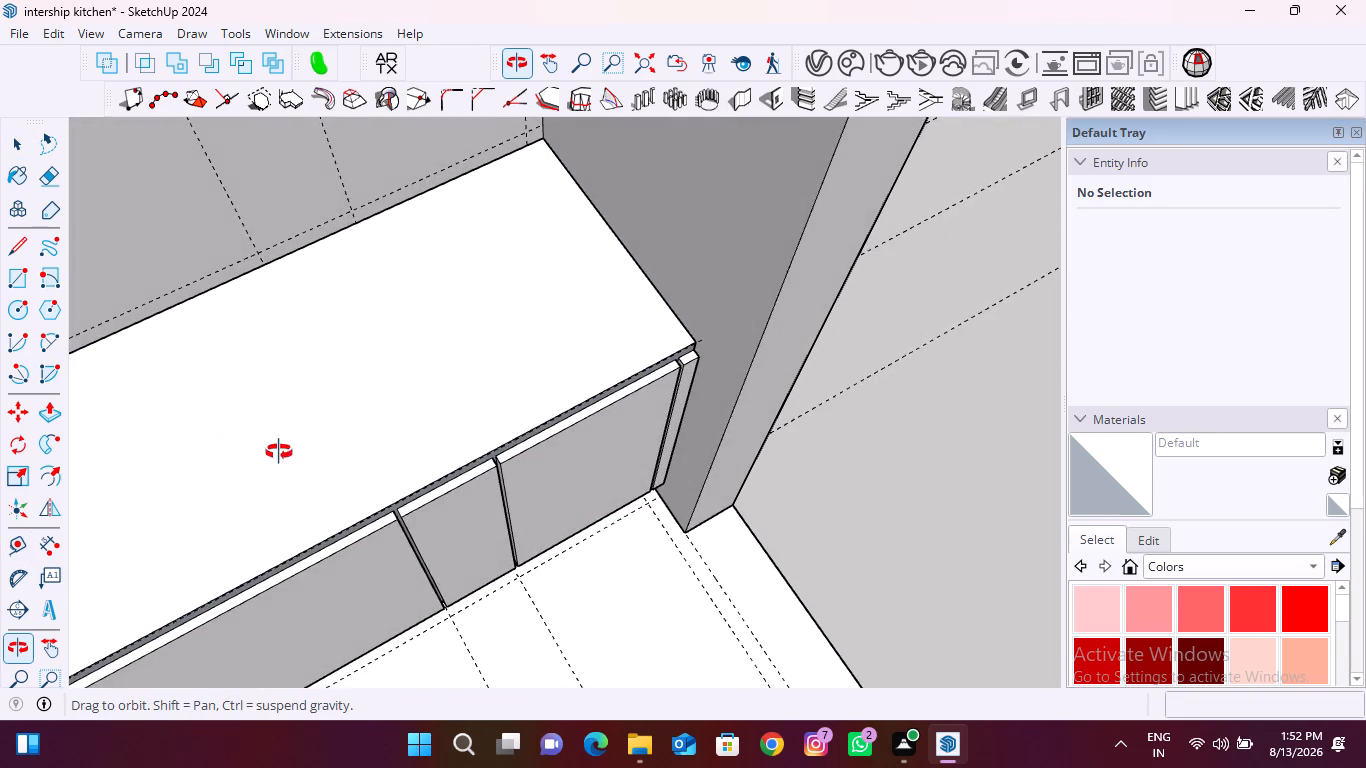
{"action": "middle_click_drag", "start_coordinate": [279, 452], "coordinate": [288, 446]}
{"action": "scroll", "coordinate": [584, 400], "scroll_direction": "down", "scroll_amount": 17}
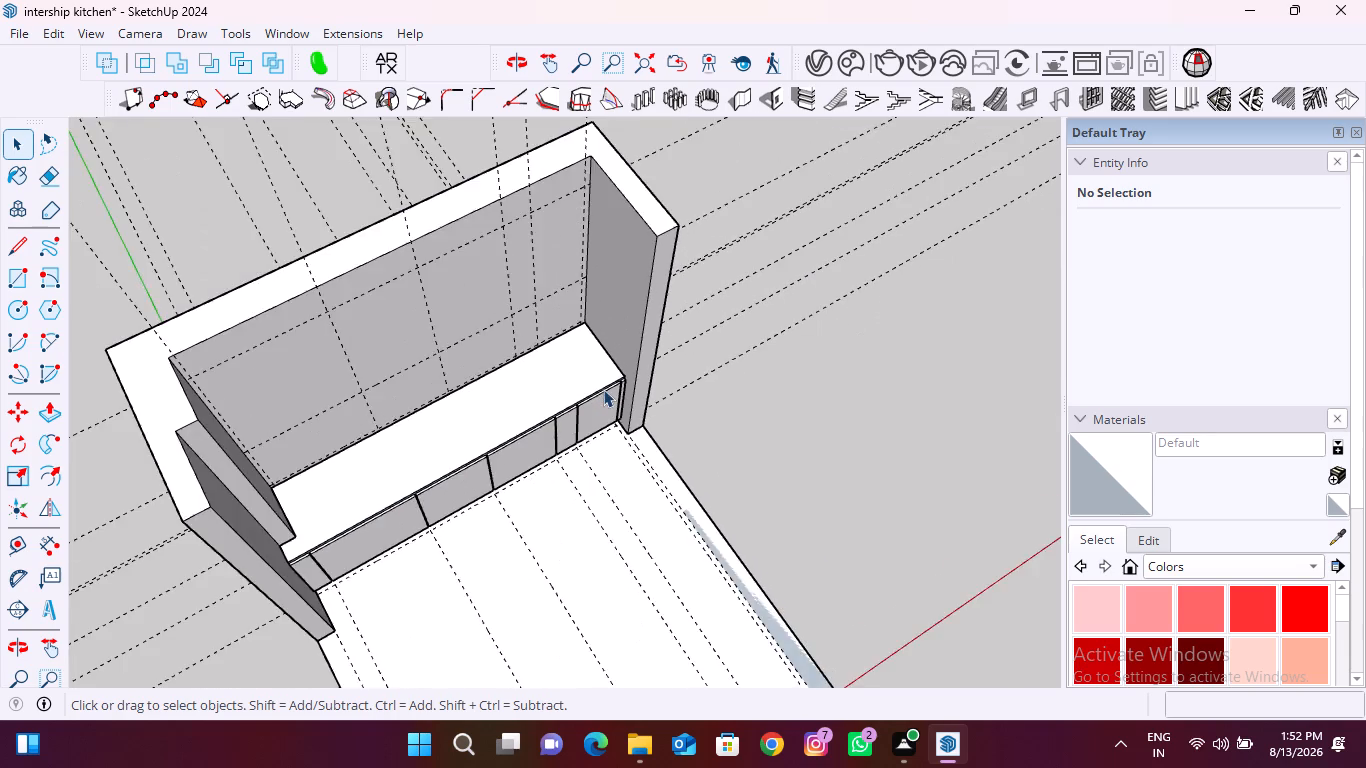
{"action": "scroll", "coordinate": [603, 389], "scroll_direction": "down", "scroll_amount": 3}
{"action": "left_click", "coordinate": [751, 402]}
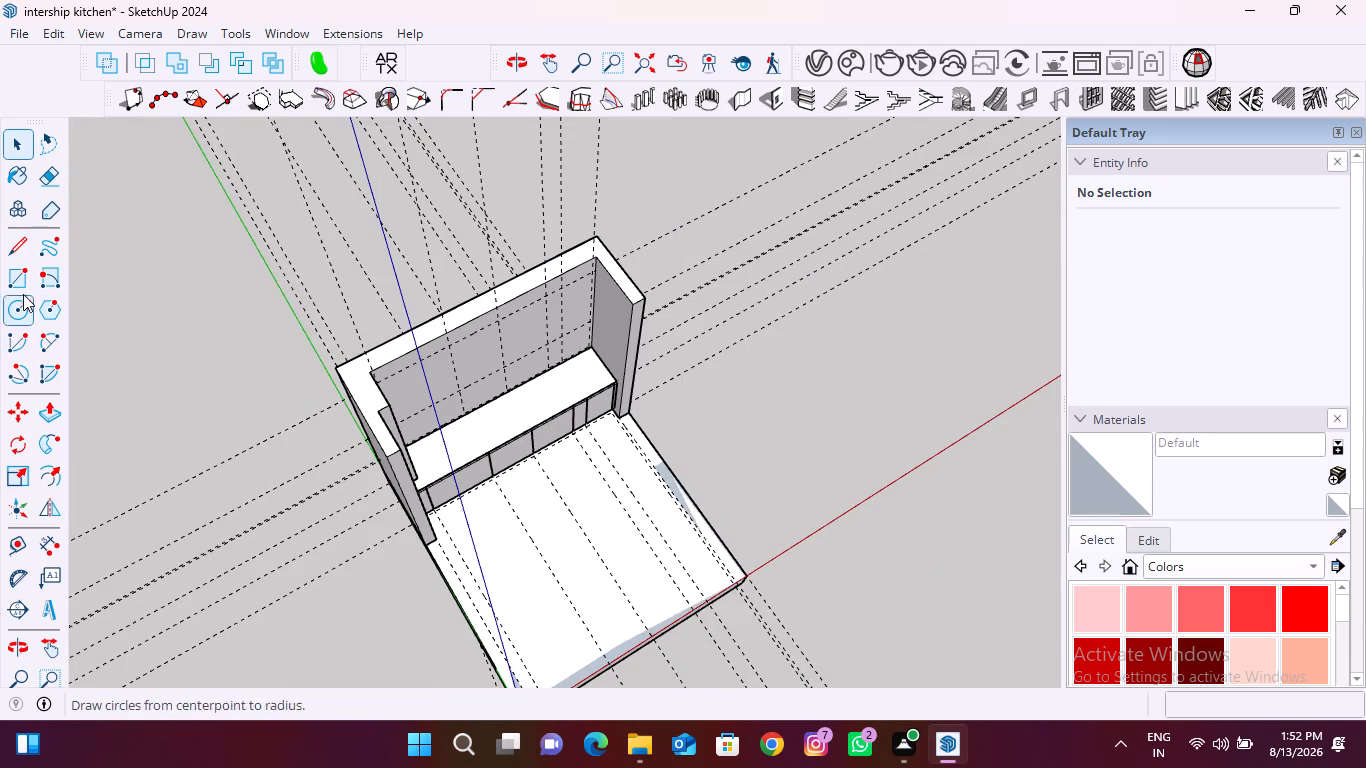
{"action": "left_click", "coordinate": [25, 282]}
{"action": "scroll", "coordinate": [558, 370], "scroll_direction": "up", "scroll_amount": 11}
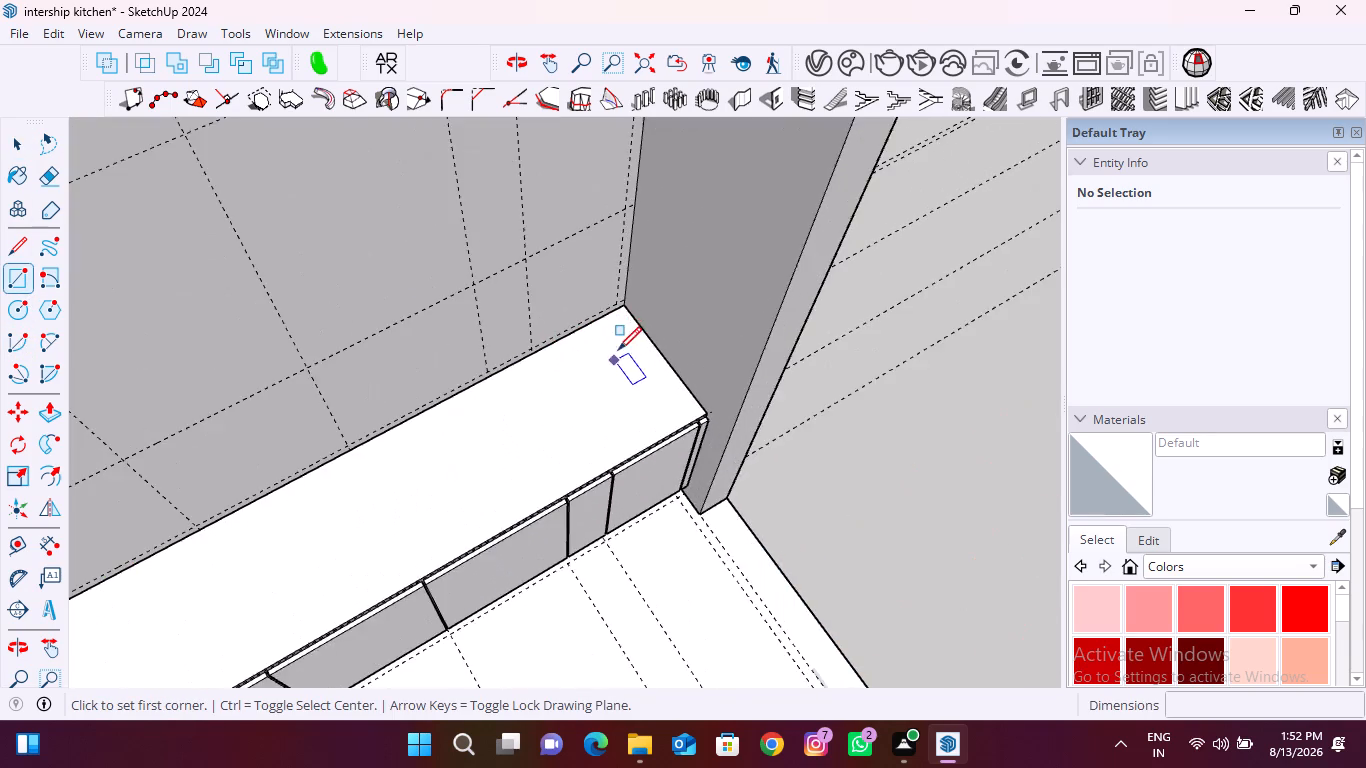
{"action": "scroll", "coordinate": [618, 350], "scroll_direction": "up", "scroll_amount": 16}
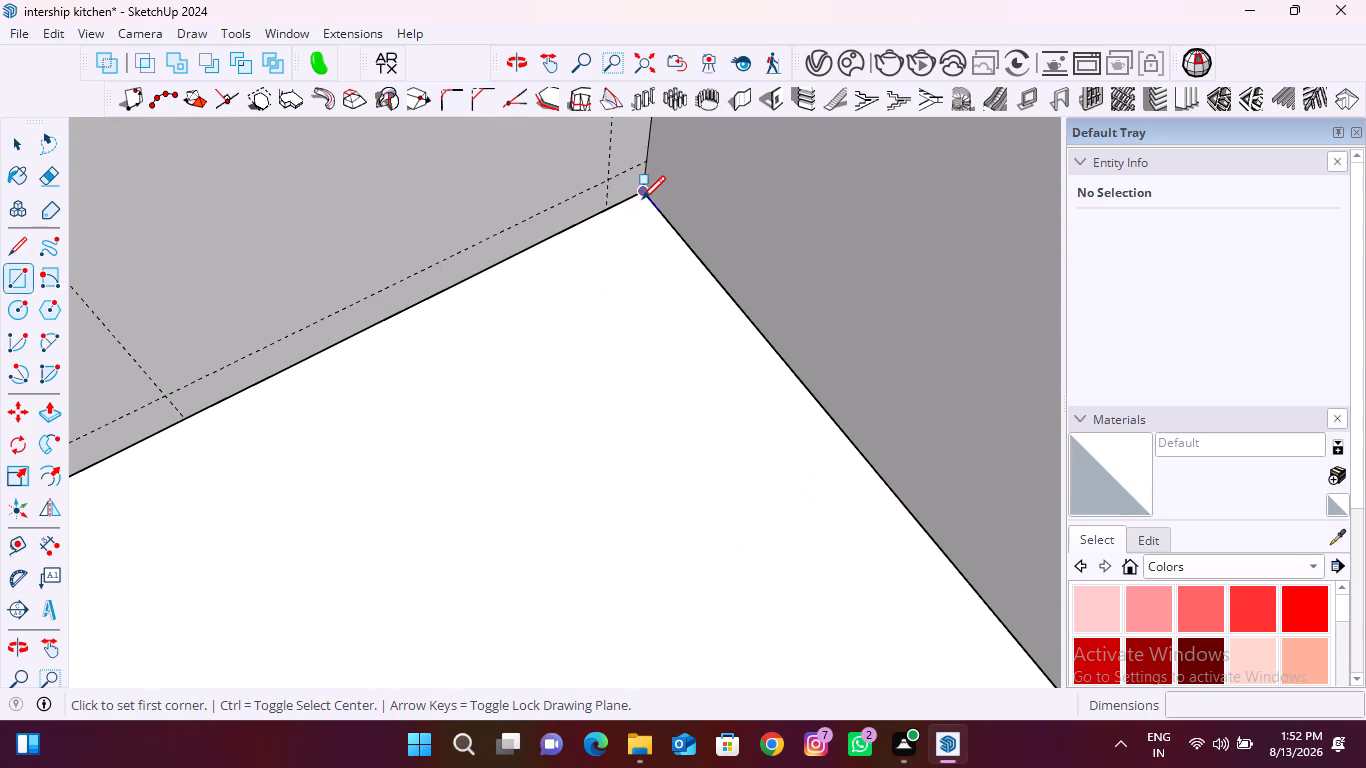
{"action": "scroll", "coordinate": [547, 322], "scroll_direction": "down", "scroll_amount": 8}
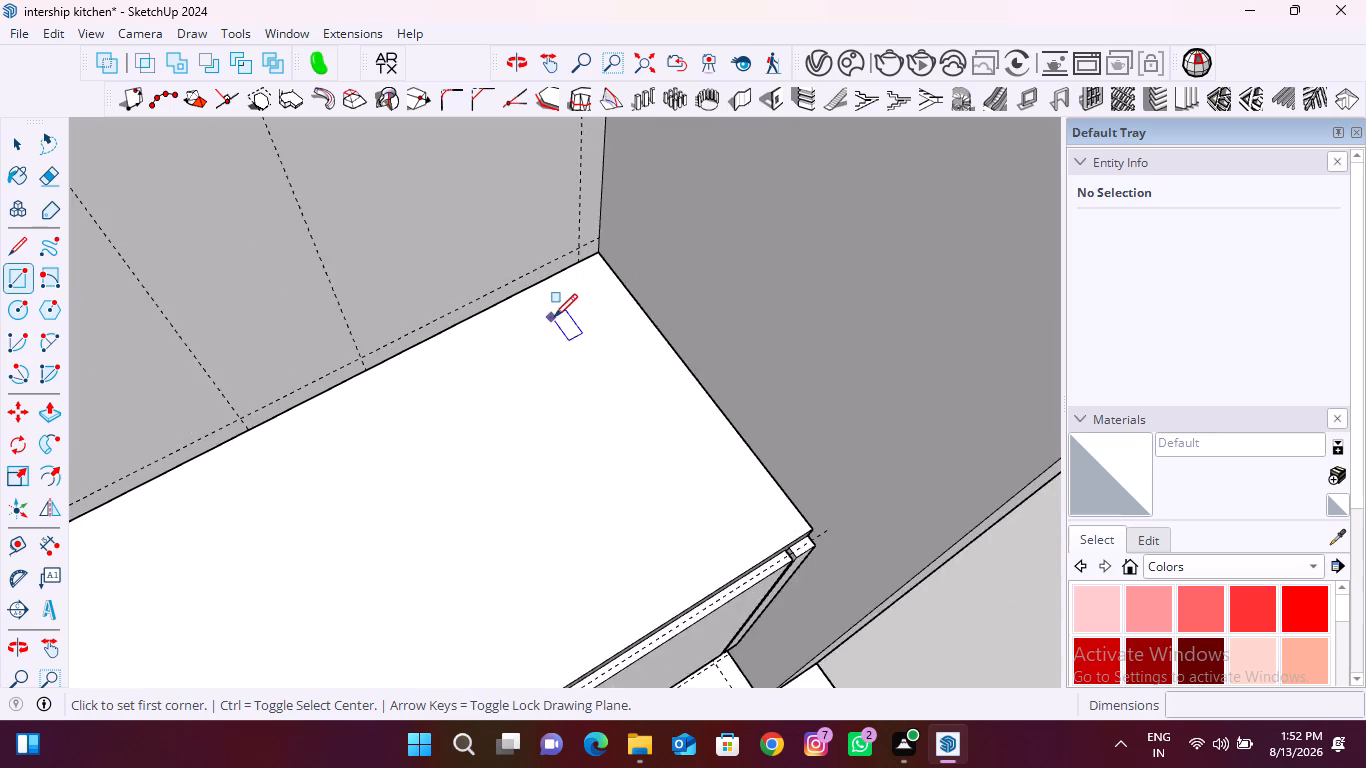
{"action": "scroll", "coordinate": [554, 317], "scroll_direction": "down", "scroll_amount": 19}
Draw lines above the countertop from the front guide along the side wall, 125 mm across the column face, and 440 mm back to the rear corner.
{"action": "middle_click_drag", "start_coordinate": [523, 408], "coordinate": [229, 399]}
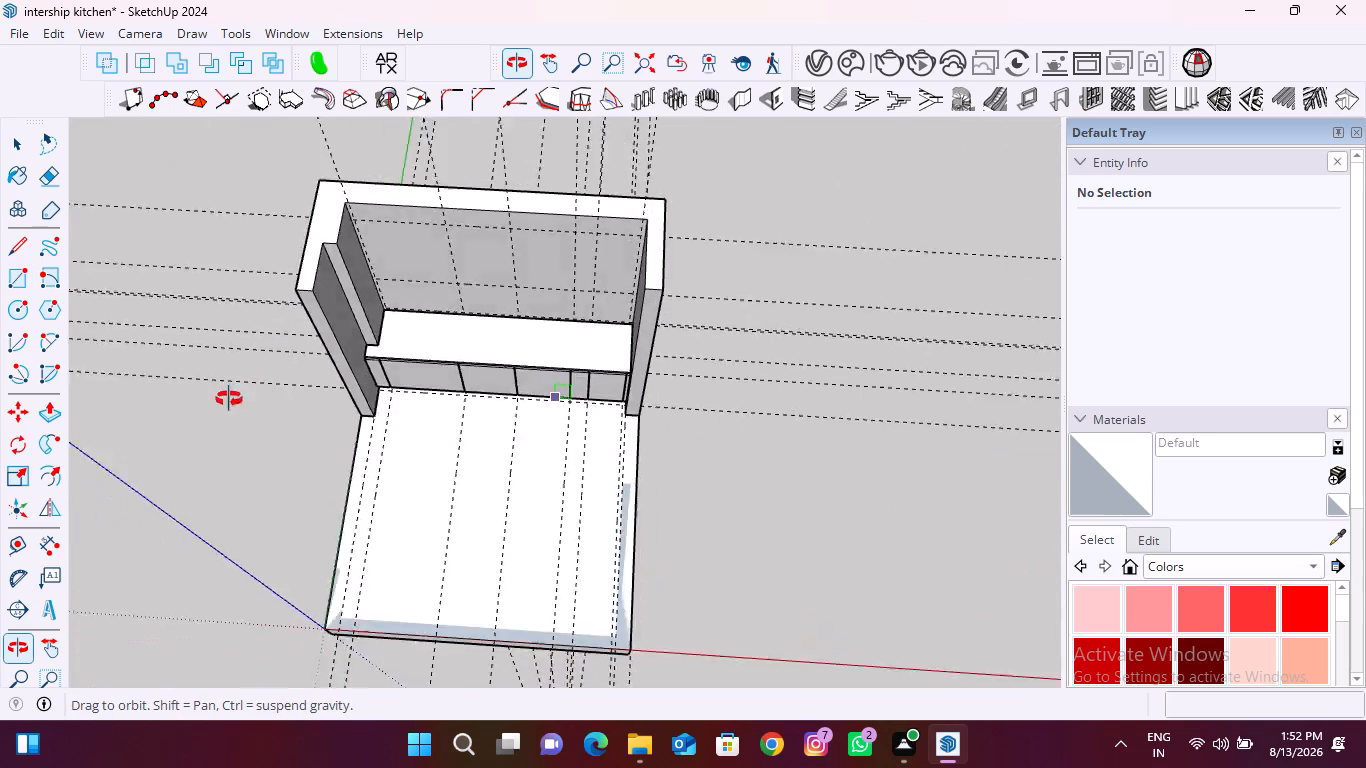
{"action": "middle_click_drag", "start_coordinate": [229, 399], "coordinate": [154, 376]}
{"action": "scroll", "coordinate": [424, 324], "scroll_direction": "up", "scroll_amount": 15}
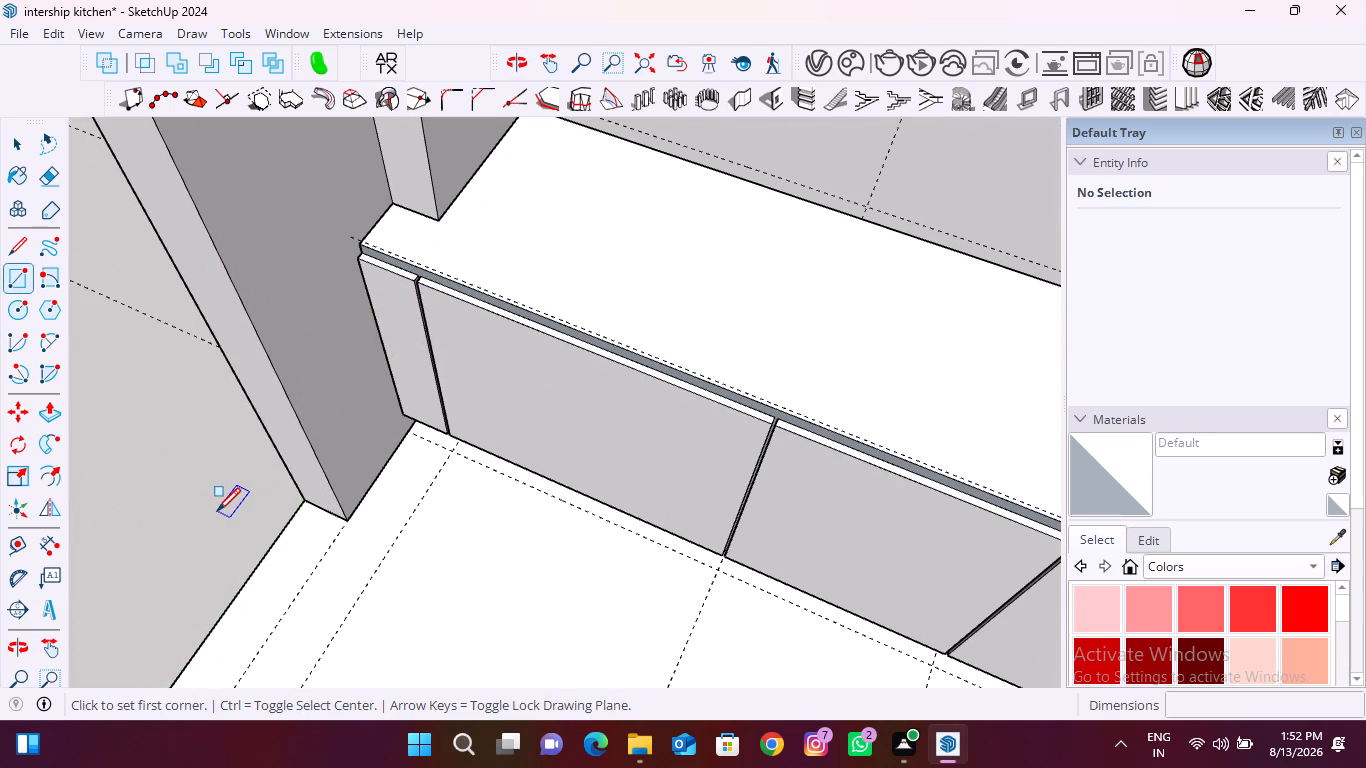
{"action": "scroll", "coordinate": [96, 553], "scroll_direction": "down", "scroll_amount": 5}
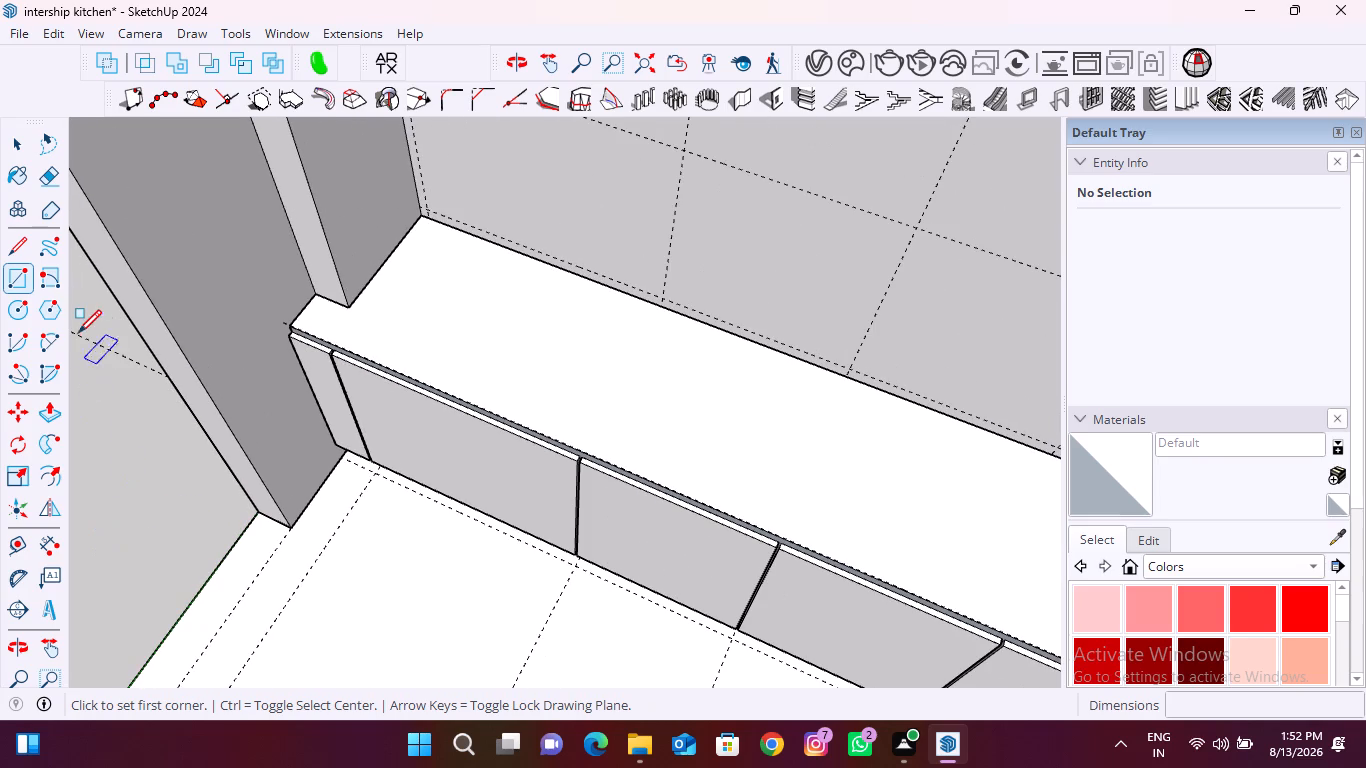
{"action": "key", "text": "l"}
{"action": "scroll", "coordinate": [304, 277], "scroll_direction": "up", "scroll_amount": 10}
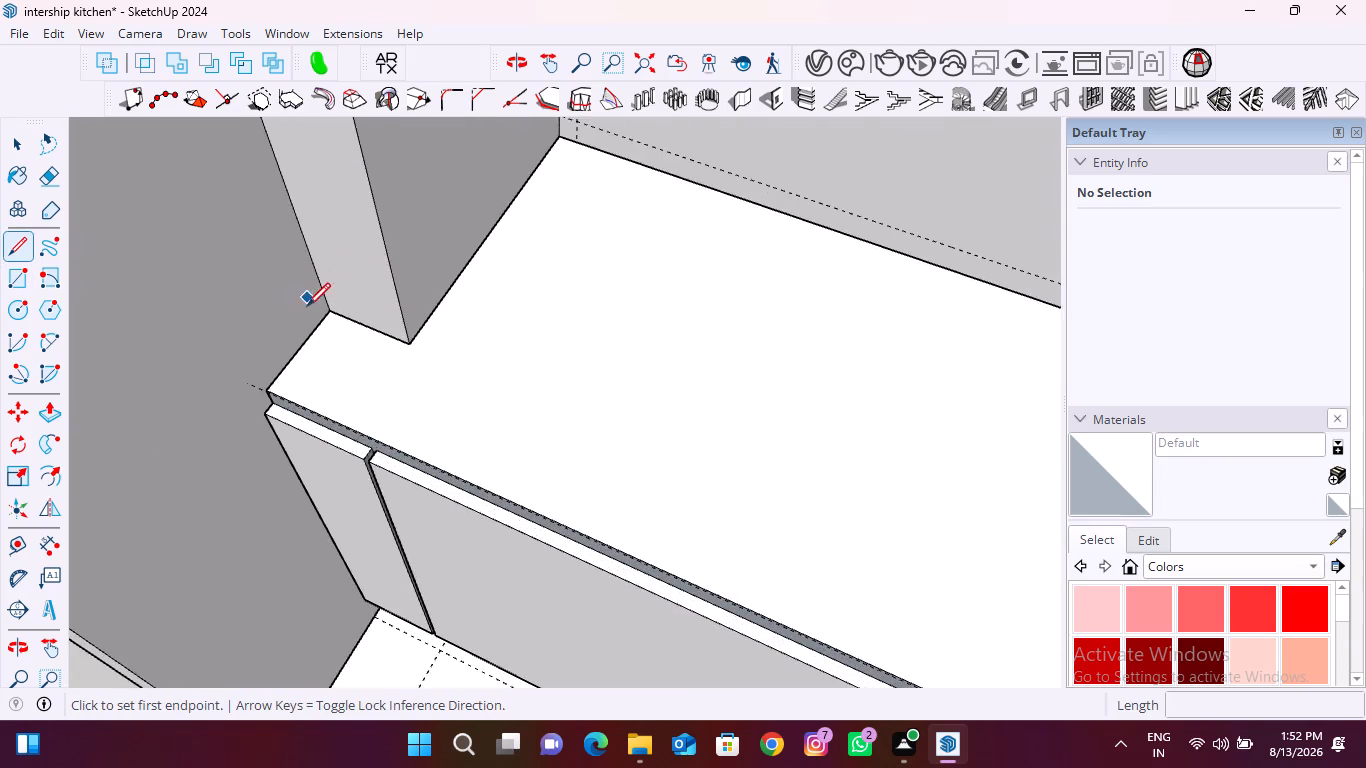
{"action": "scroll", "coordinate": [307, 306], "scroll_direction": "up", "scroll_amount": 3}
{"action": "left_click", "coordinate": [222, 425]}
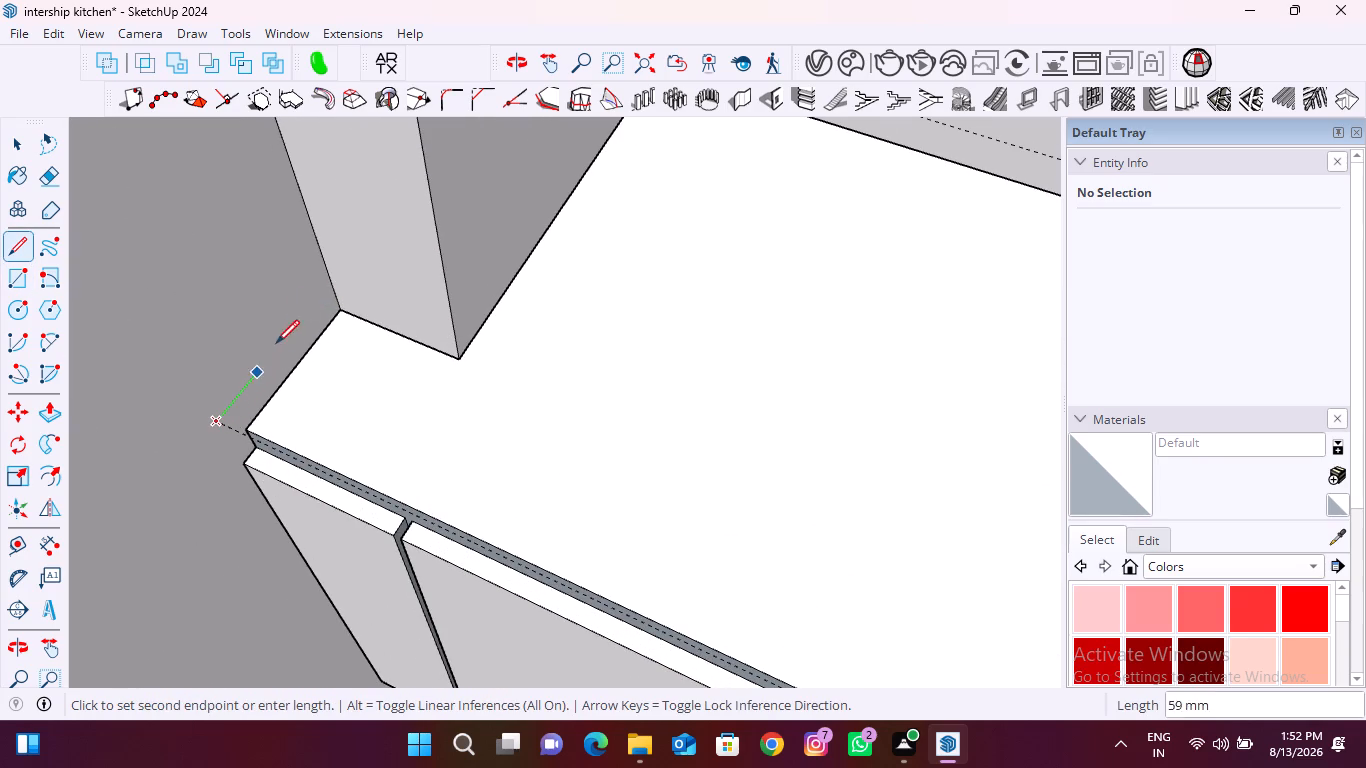
{"action": "left_click", "coordinate": [329, 280]}
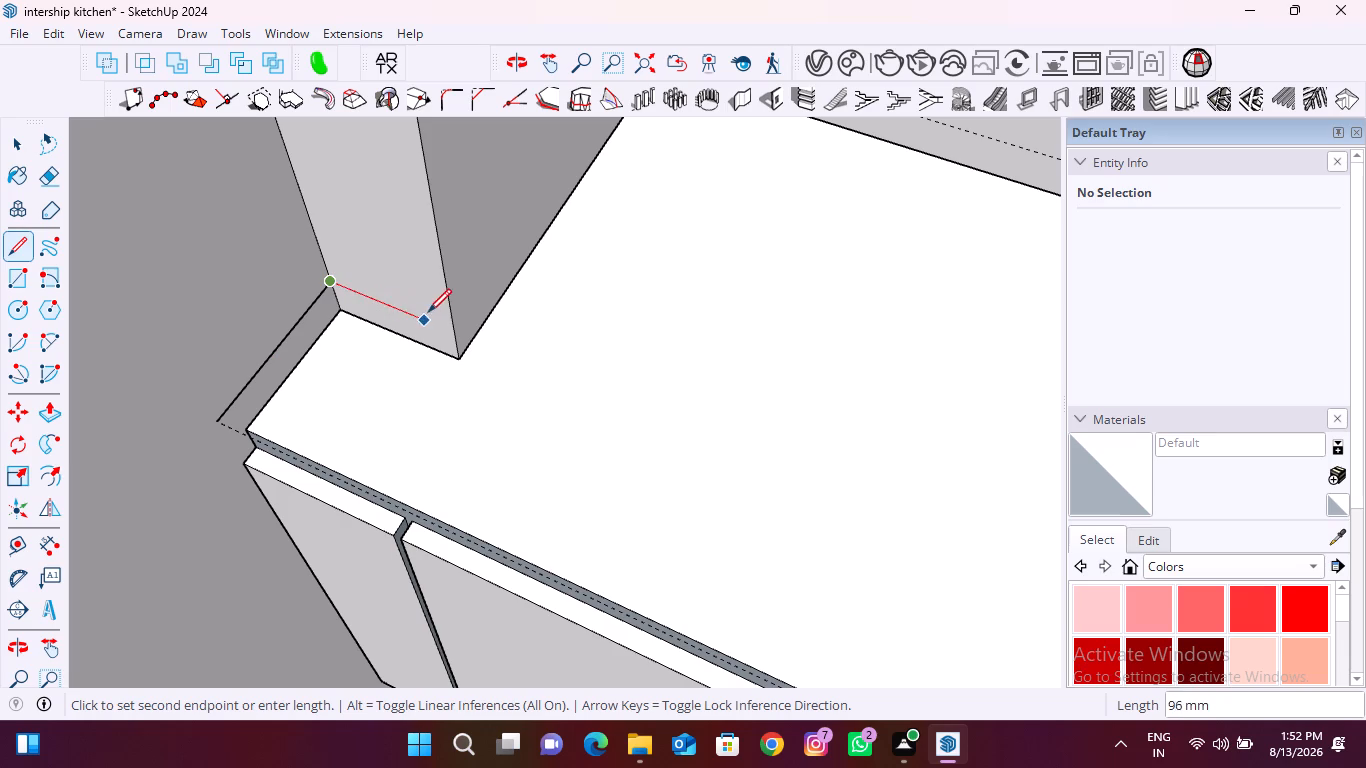
{"action": "left_click", "coordinate": [452, 332]}
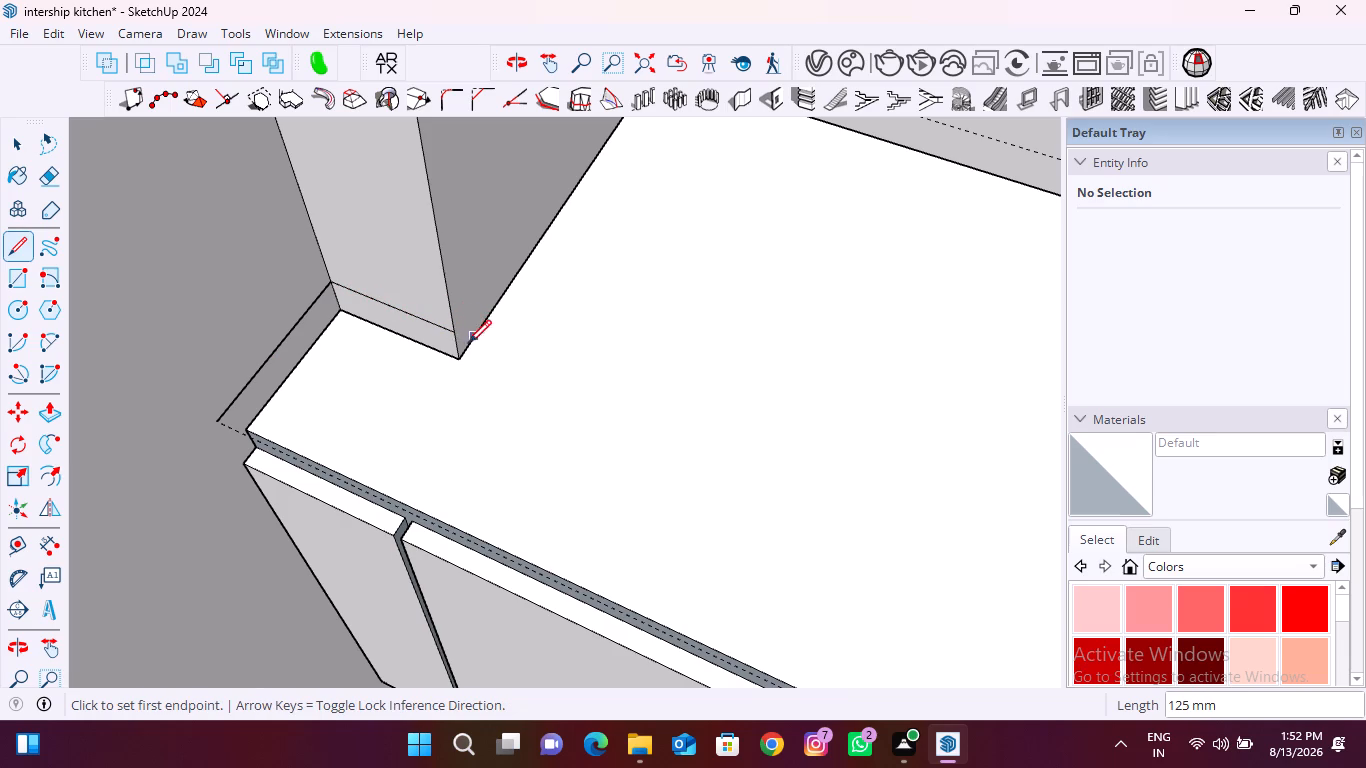
{"action": "left_click", "coordinate": [455, 336]}
{"action": "scroll", "coordinate": [344, 473], "scroll_direction": "down", "scroll_amount": 9}
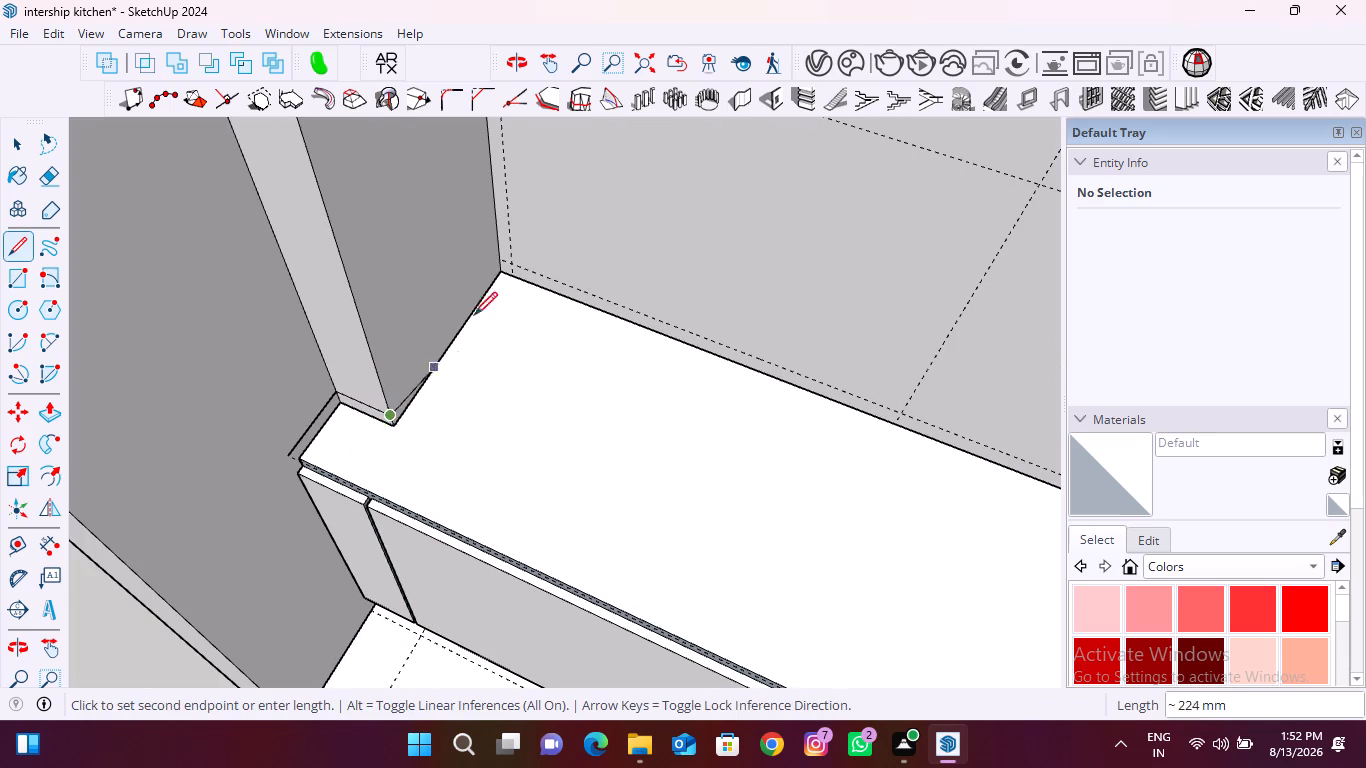
{"action": "scroll", "coordinate": [484, 278], "scroll_direction": "up", "scroll_amount": 11}
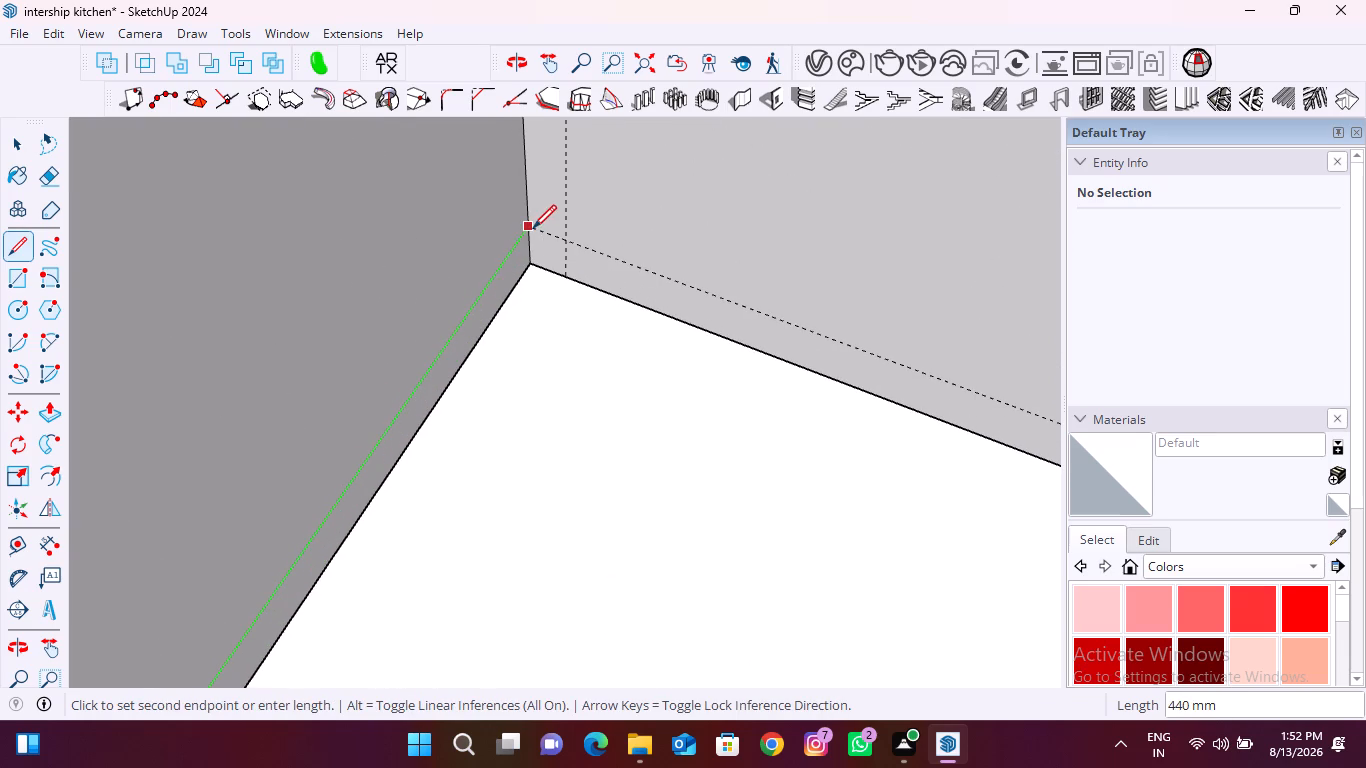
{"action": "left_click", "coordinate": [533, 228]}
Draw a 2720 mm line along the rear wall above the countertop, from the column-side corner to the opposite side wall.
{"action": "left_click", "coordinate": [528, 228]}
{"action": "scroll", "coordinate": [450, 327], "scroll_direction": "down", "scroll_amount": 19}
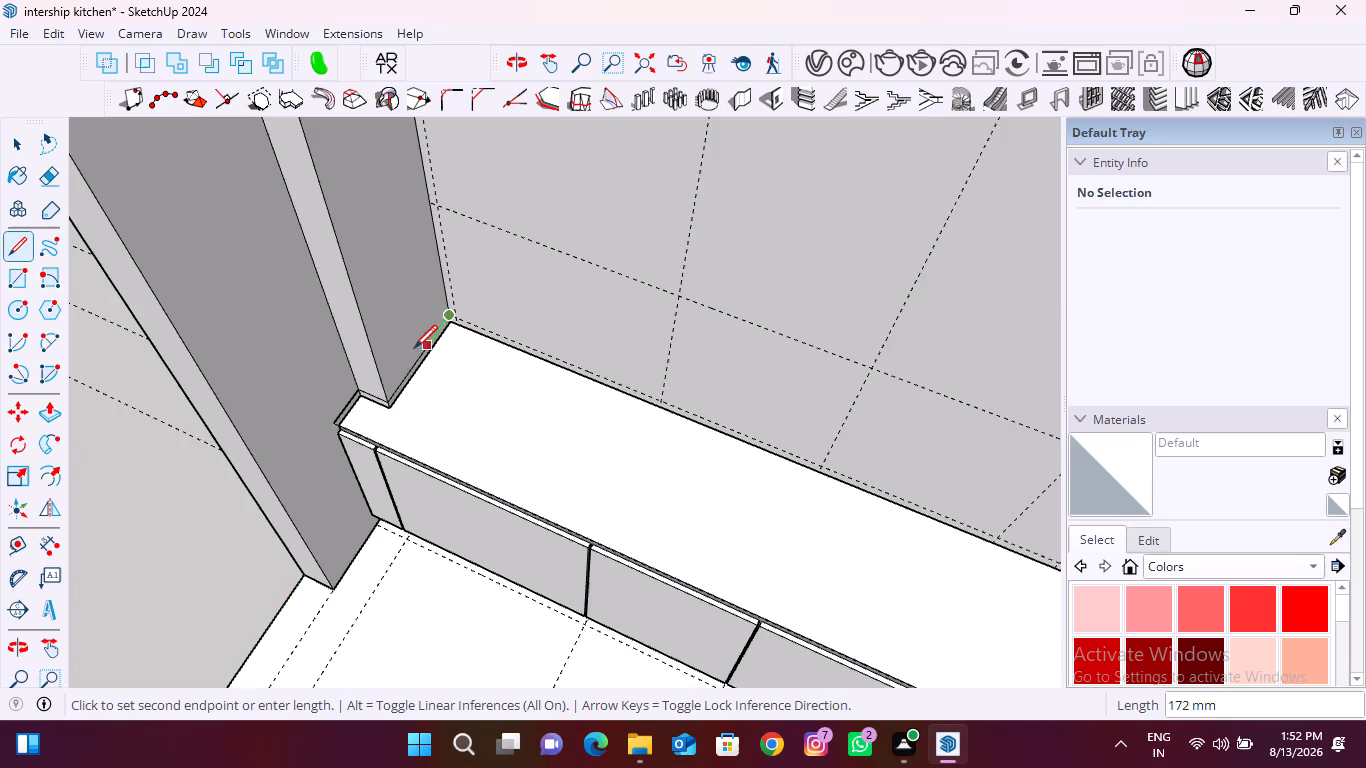
{"action": "middle_click_drag", "start_coordinate": [351, 452], "coordinate": [609, 453]}
{"action": "scroll", "coordinate": [448, 531], "scroll_direction": "down", "scroll_amount": 9}
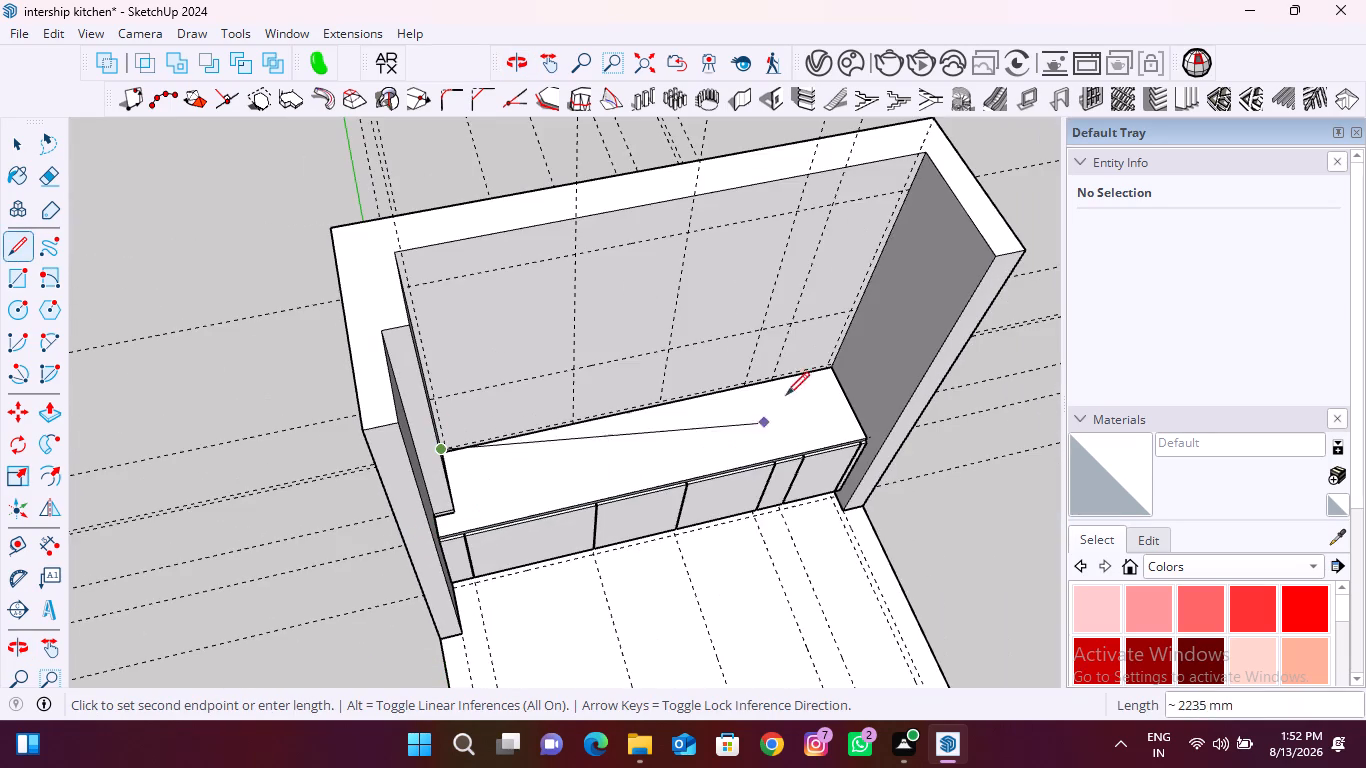
{"action": "scroll", "coordinate": [809, 365], "scroll_direction": "up", "scroll_amount": 20}
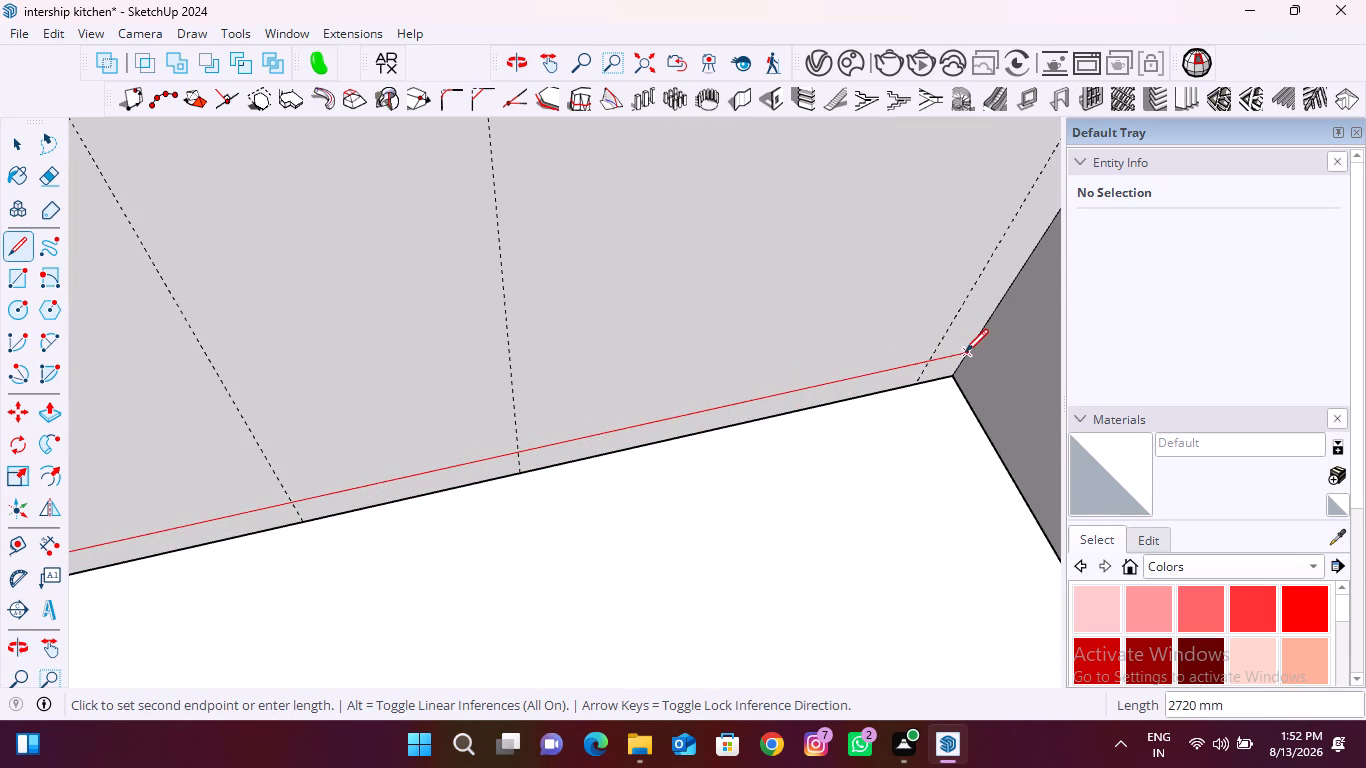
{"action": "left_click", "coordinate": [965, 352]}
Draw a 600 mm line along the side wall opposite the column, from the rear corner to the front guide.
{"action": "left_click", "coordinate": [964, 352]}
{"action": "scroll", "coordinate": [686, 395], "scroll_direction": "down", "scroll_amount": 9}
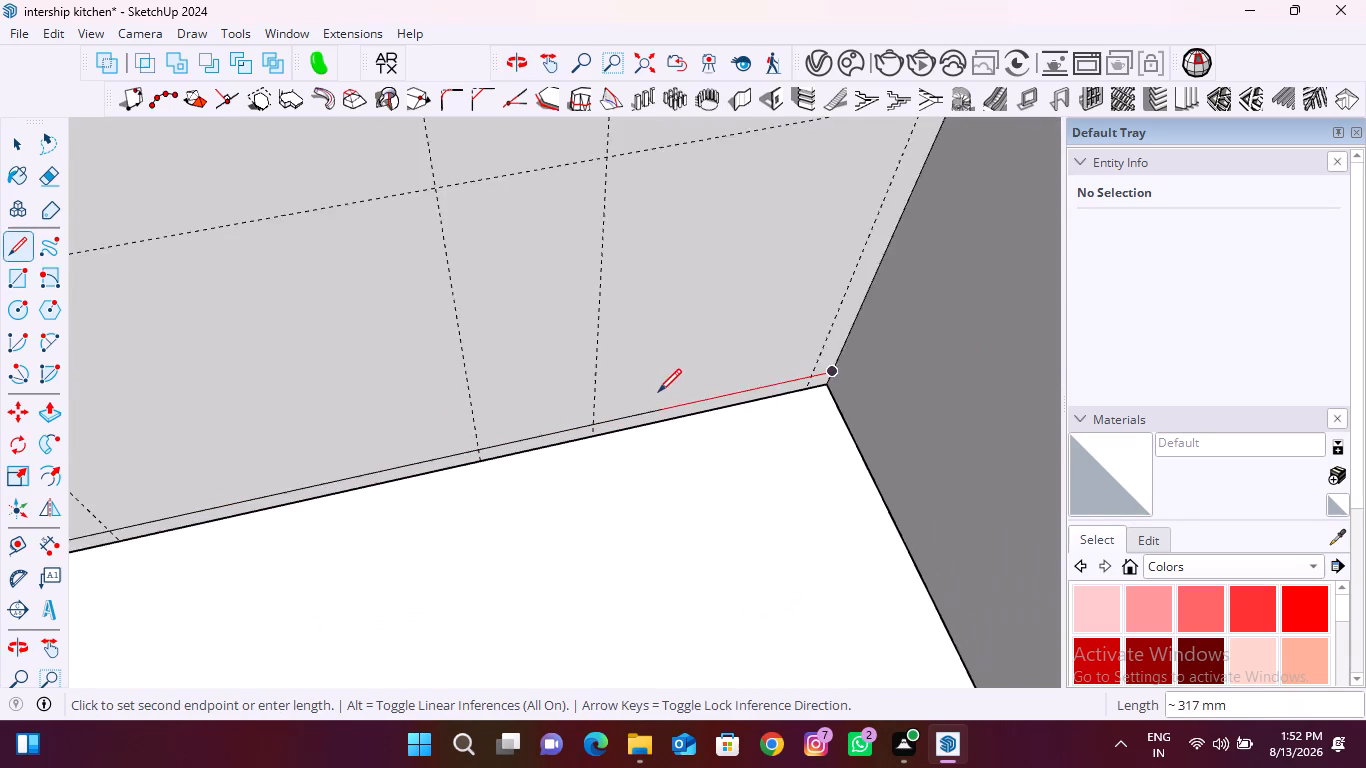
{"action": "scroll", "coordinate": [658, 392], "scroll_direction": "down", "scroll_amount": 7}
{"action": "scroll", "coordinate": [773, 464], "scroll_direction": "up", "scroll_amount": 15}
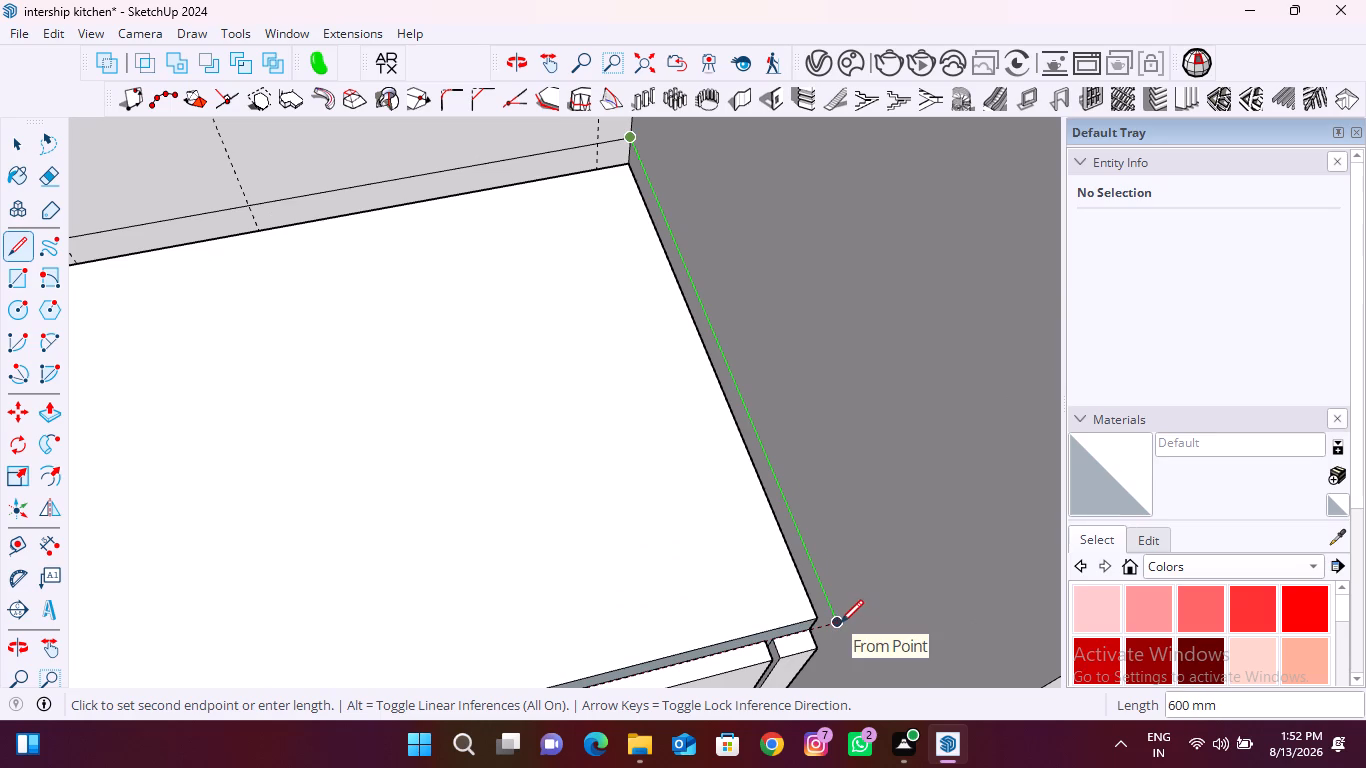
{"action": "scroll", "coordinate": [825, 633], "scroll_direction": "up", "scroll_amount": 1}
{"action": "middle_click_drag", "start_coordinate": [825, 633], "coordinate": [891, 594]}
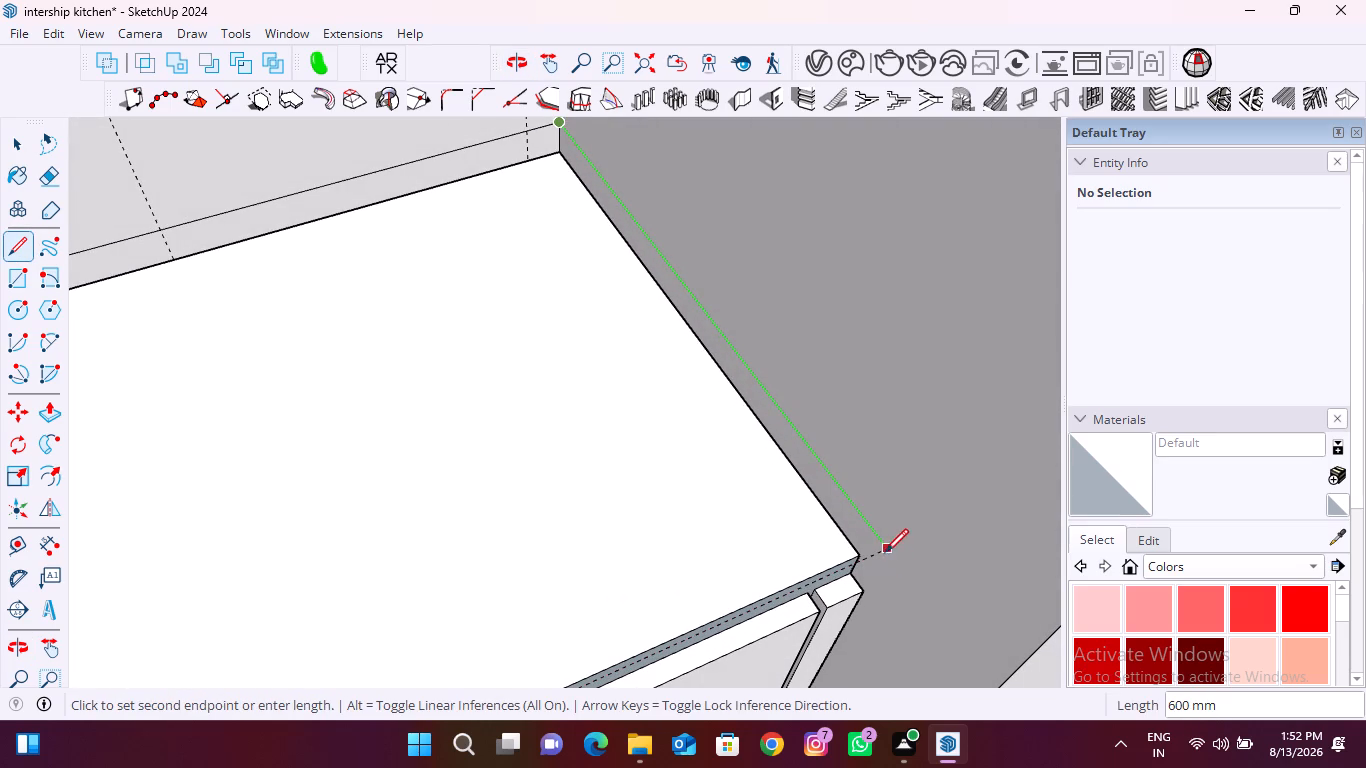
{"action": "left_click", "coordinate": [886, 551]}
Close the layer outline with a 2845 mm line along the front guide, back to the starting point on the column-side wall.
{"action": "left_click", "coordinate": [886, 547]}
{"action": "scroll", "coordinate": [803, 497], "scroll_direction": "down", "scroll_amount": 9}
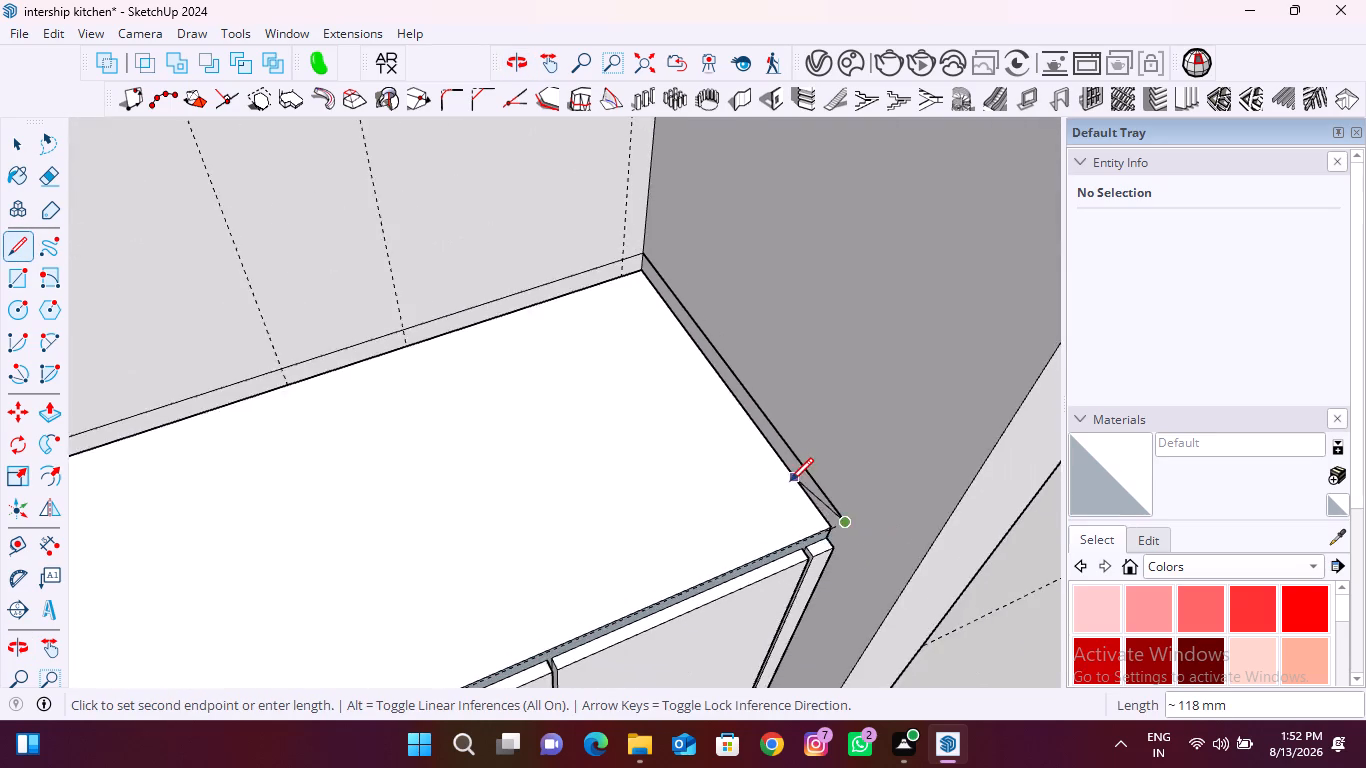
{"action": "scroll", "coordinate": [790, 481], "scroll_direction": "down", "scroll_amount": 20}
{"action": "scroll", "coordinate": [790, 481], "scroll_direction": "down", "scroll_amount": 2}
{"action": "middle_click_drag", "start_coordinate": [616, 600], "coordinate": [463, 588]}
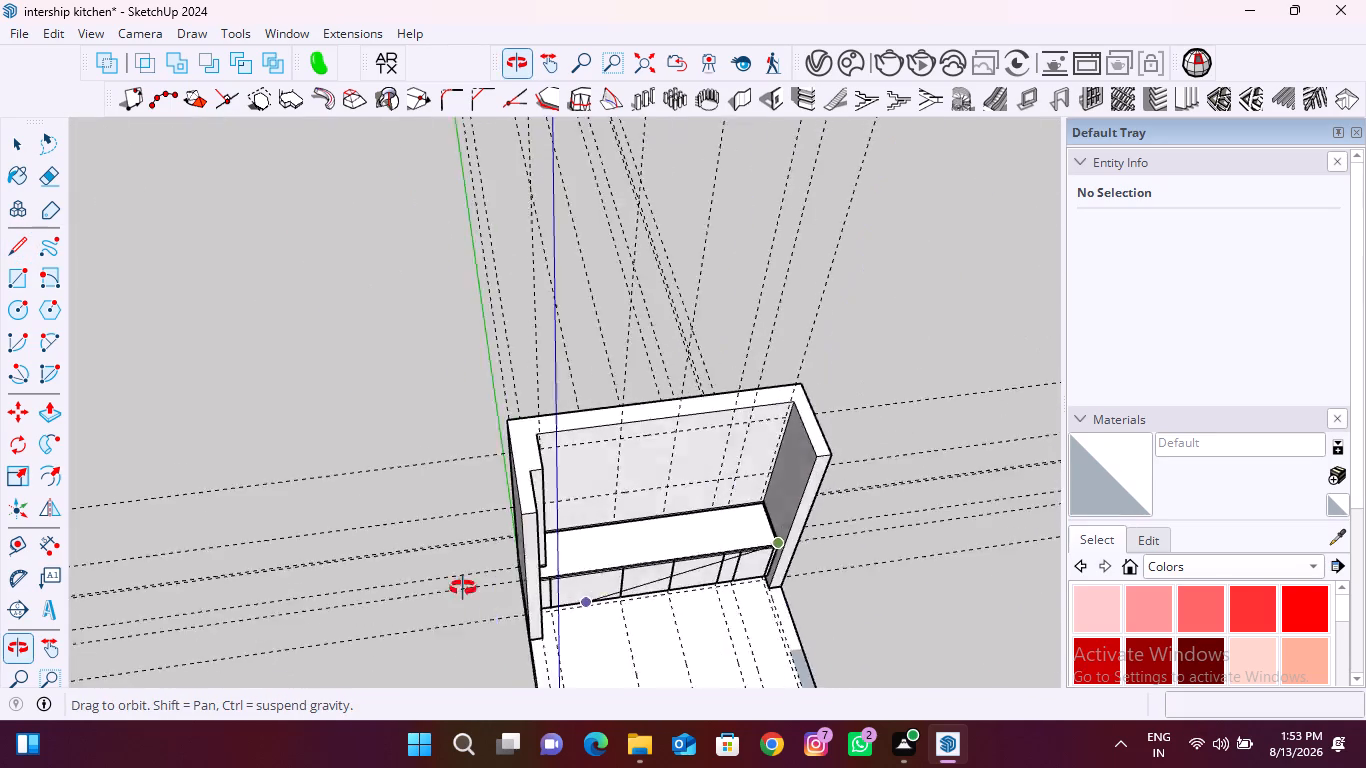
{"action": "middle_click_drag", "start_coordinate": [463, 588], "coordinate": [298, 564]}
{"action": "scroll", "coordinate": [446, 537], "scroll_direction": "up", "scroll_amount": 18}
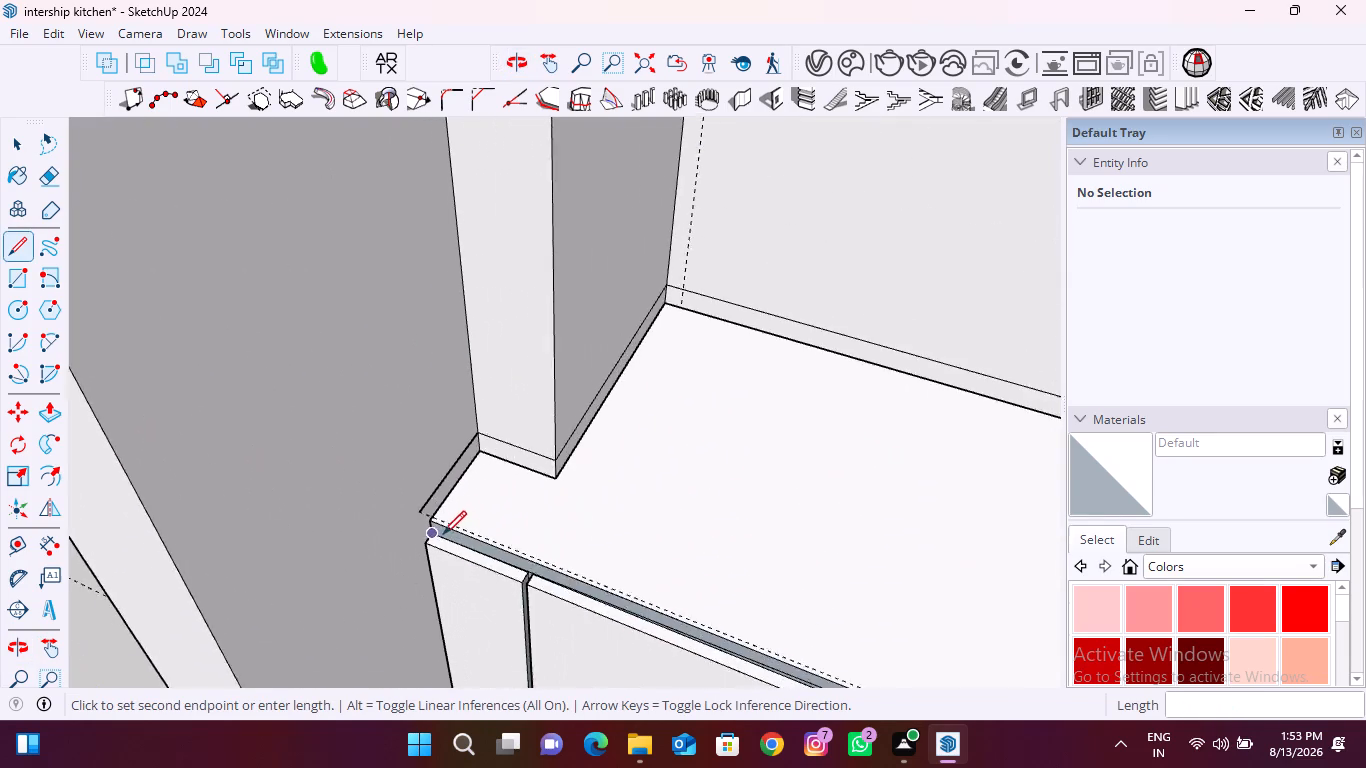
{"action": "scroll", "coordinate": [443, 534], "scroll_direction": "up", "scroll_amount": 10}
{"action": "left_click", "coordinate": [411, 503]}
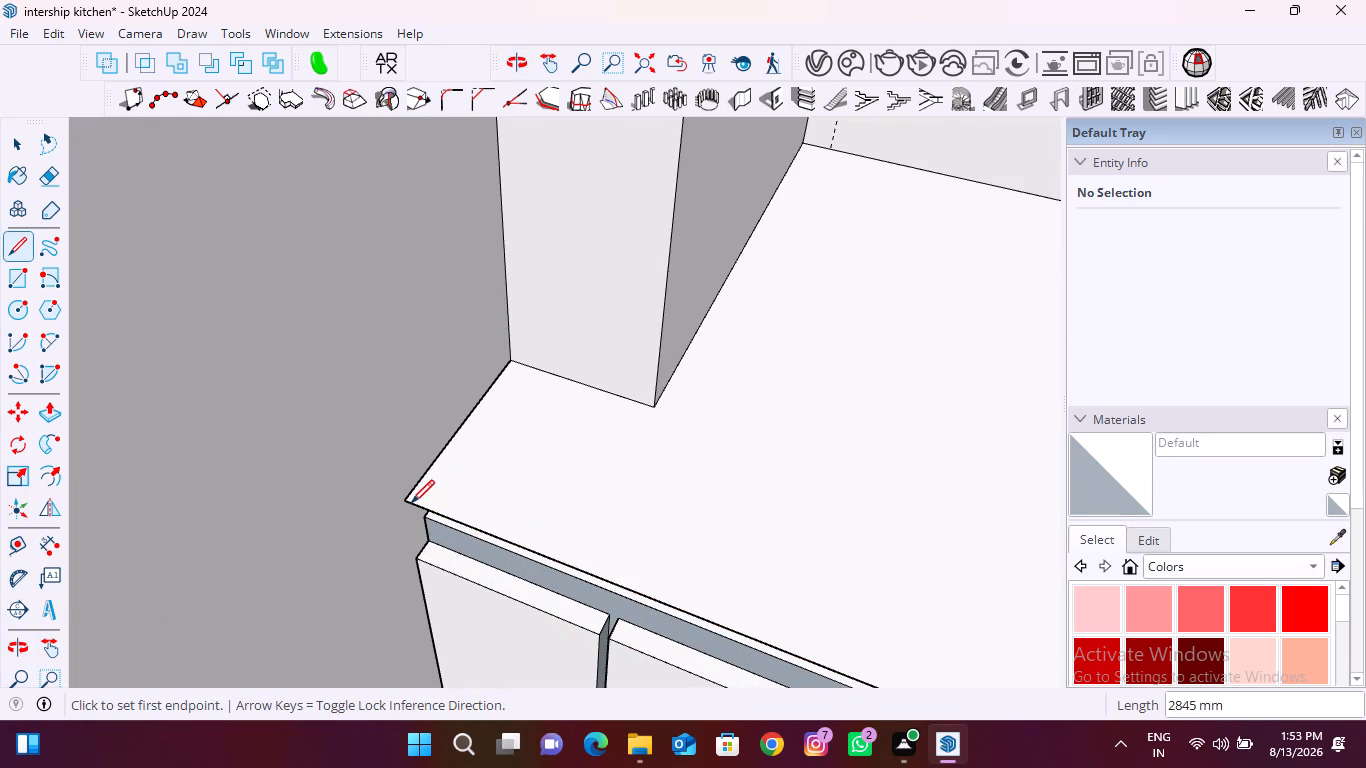
Make a group from the new face above the countertop together with its bounding edges.
{"action": "key", "text": "space"}
{"action": "left_click", "coordinate": [668, 481]}
{"action": "left_click", "coordinate": [668, 481]}
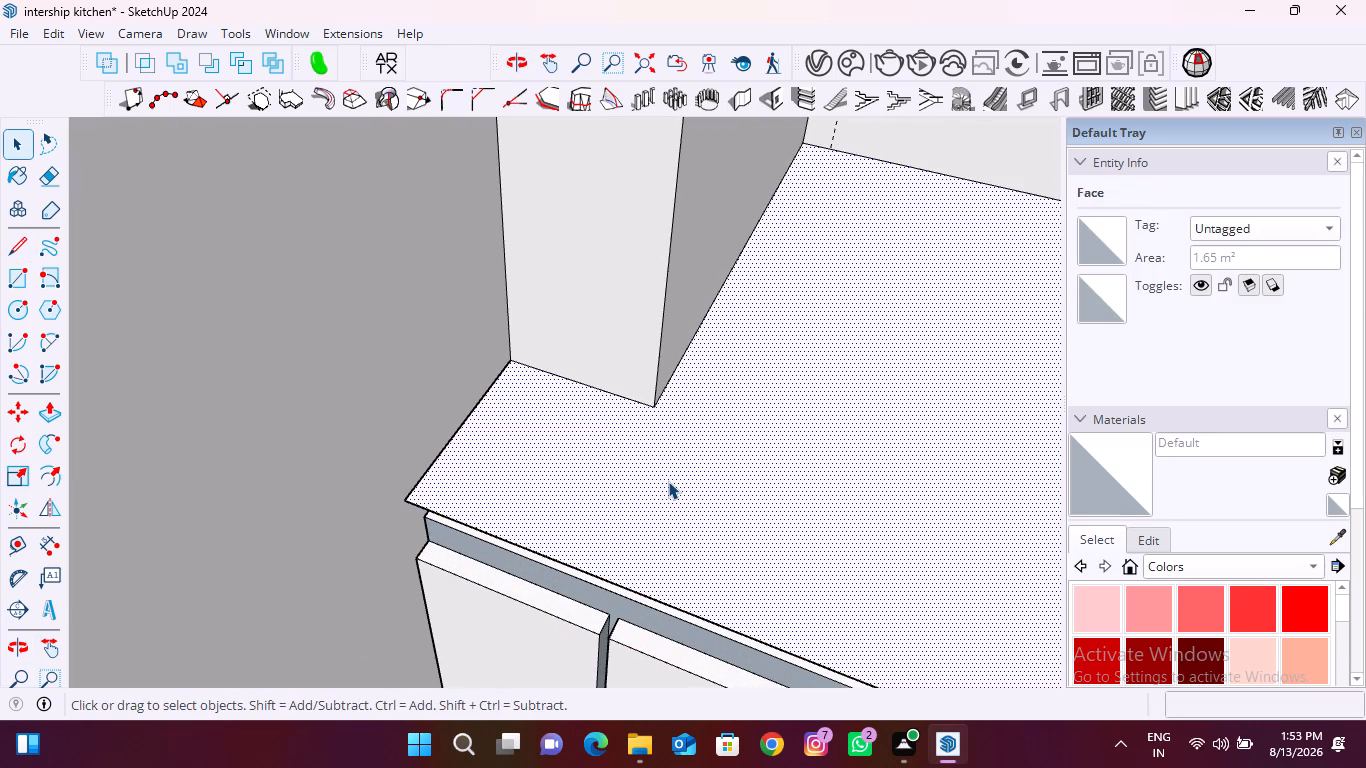
{"action": "double_click", "coordinate": [668, 481]}
{"action": "right_click", "coordinate": [663, 481]}
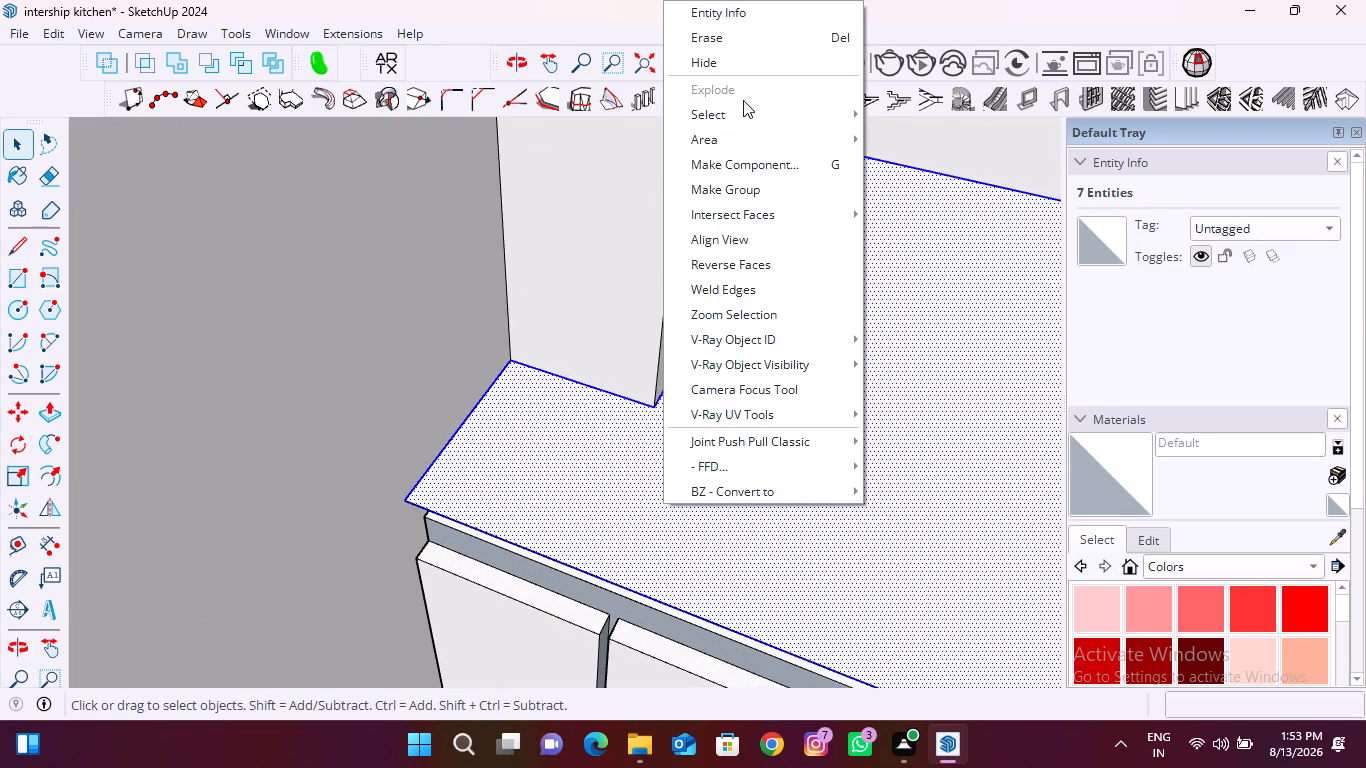
{"action": "left_click", "coordinate": [743, 180]}
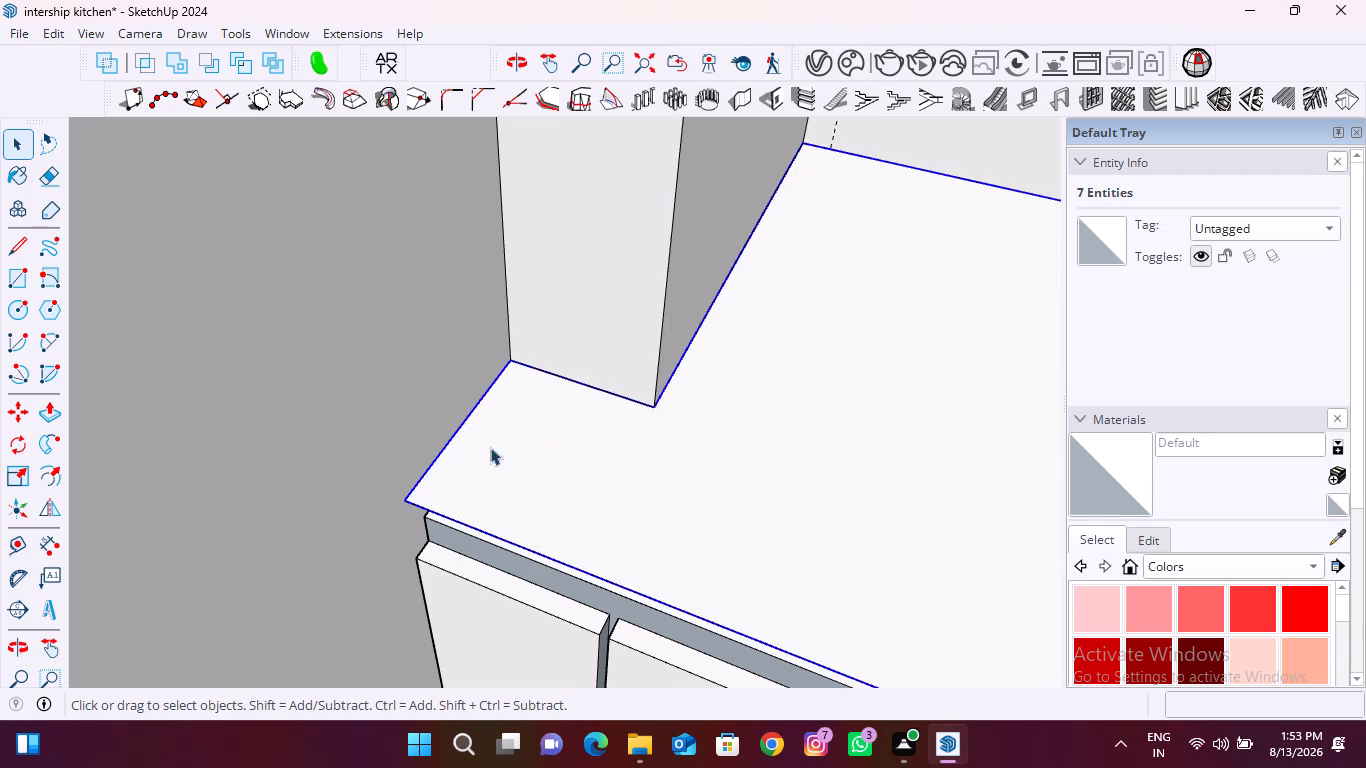
Move the layer group by its front corner about 5707 mm, onto open ground beside the kitchen, and deselect it.
{"action": "scroll", "coordinate": [375, 449], "scroll_direction": "down", "scroll_amount": 20}
{"action": "scroll", "coordinate": [375, 449], "scroll_direction": "down", "scroll_amount": 7}
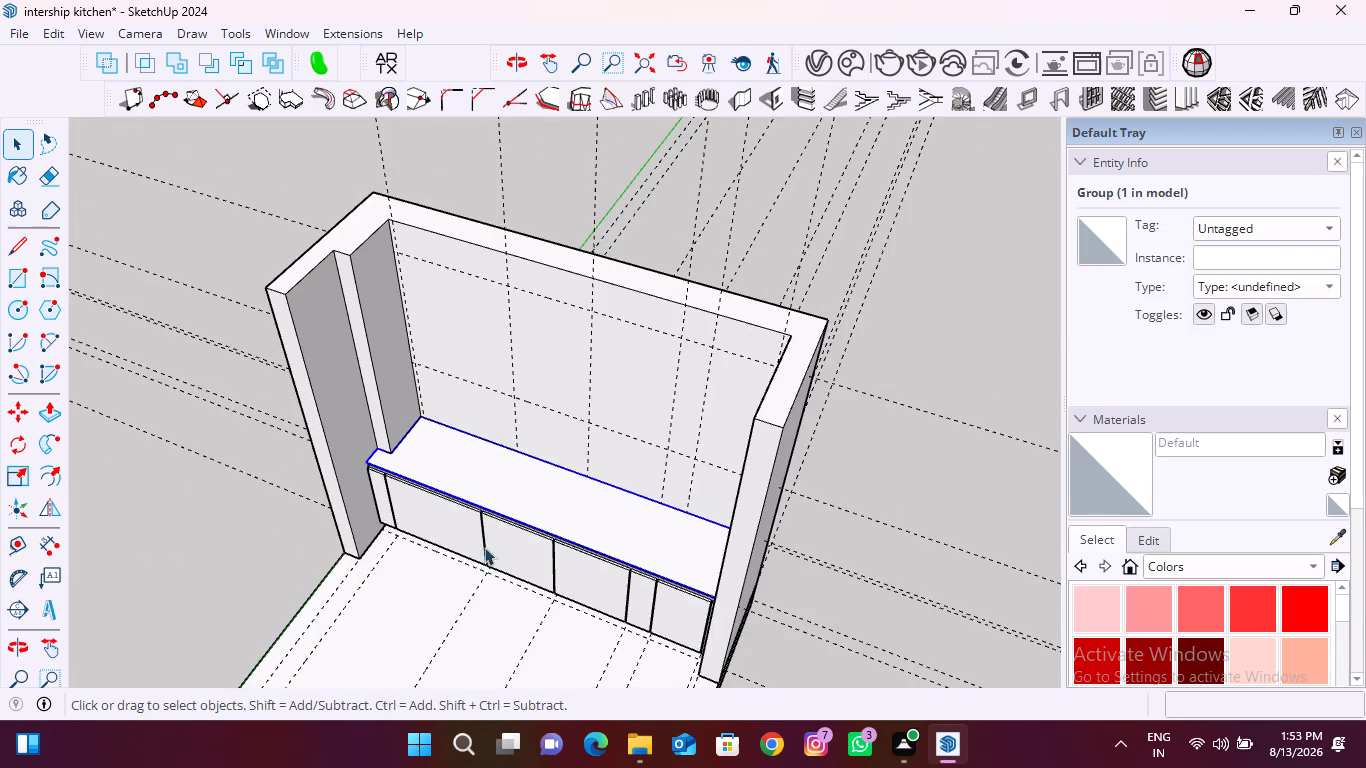
{"action": "scroll", "coordinate": [695, 586], "scroll_direction": "up", "scroll_amount": 3}
{"action": "middle_click_drag", "start_coordinate": [678, 600], "coordinate": [855, 593]}
{"action": "scroll", "coordinate": [800, 510], "scroll_direction": "up", "scroll_amount": 2}
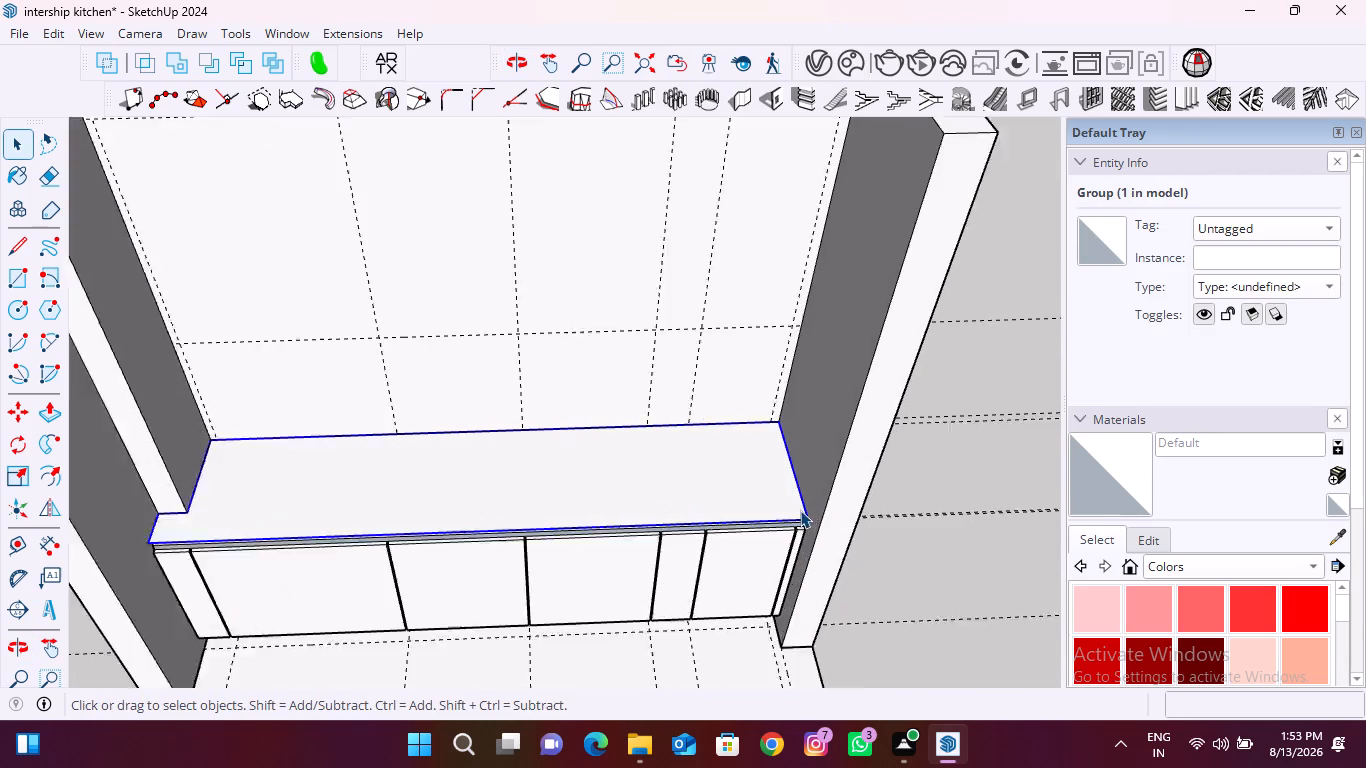
{"action": "scroll", "coordinate": [800, 510], "scroll_direction": "up", "scroll_amount": 11}
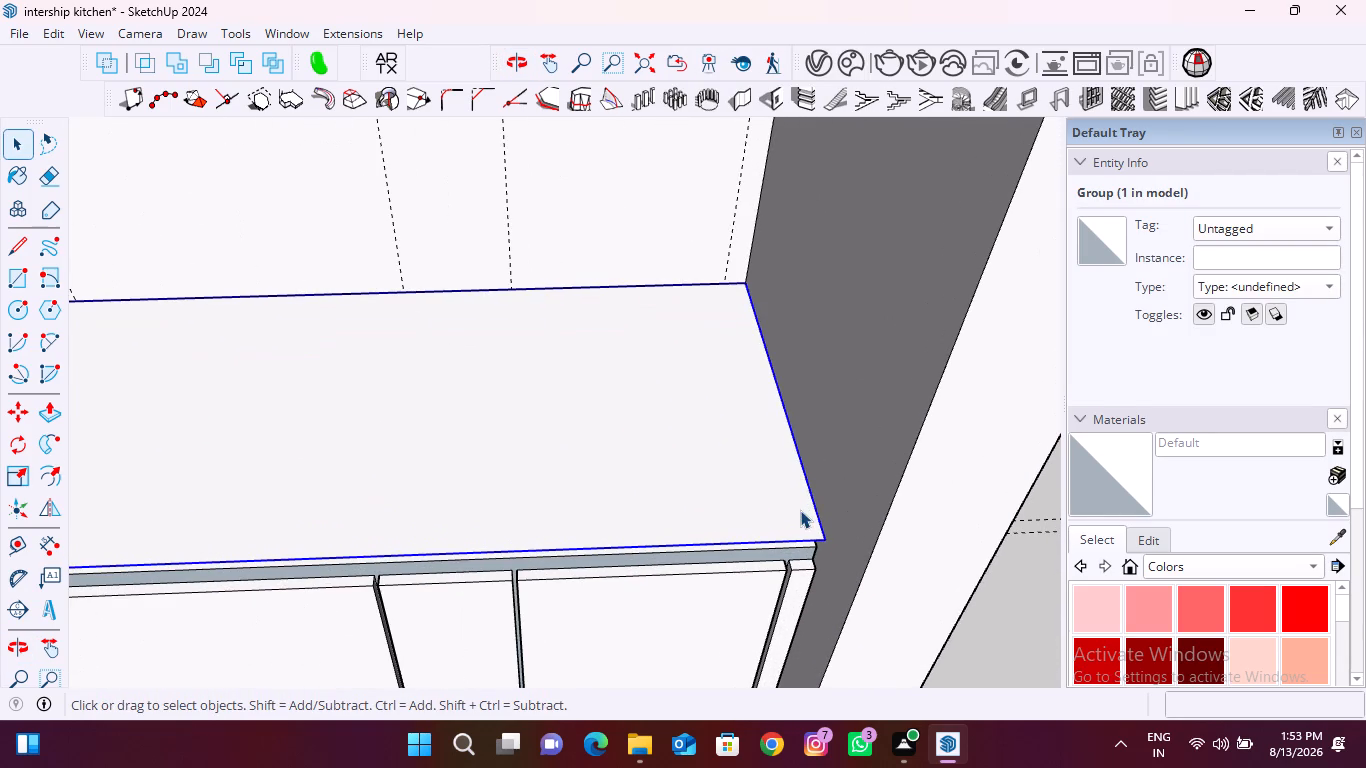
{"action": "key", "text": "m"}
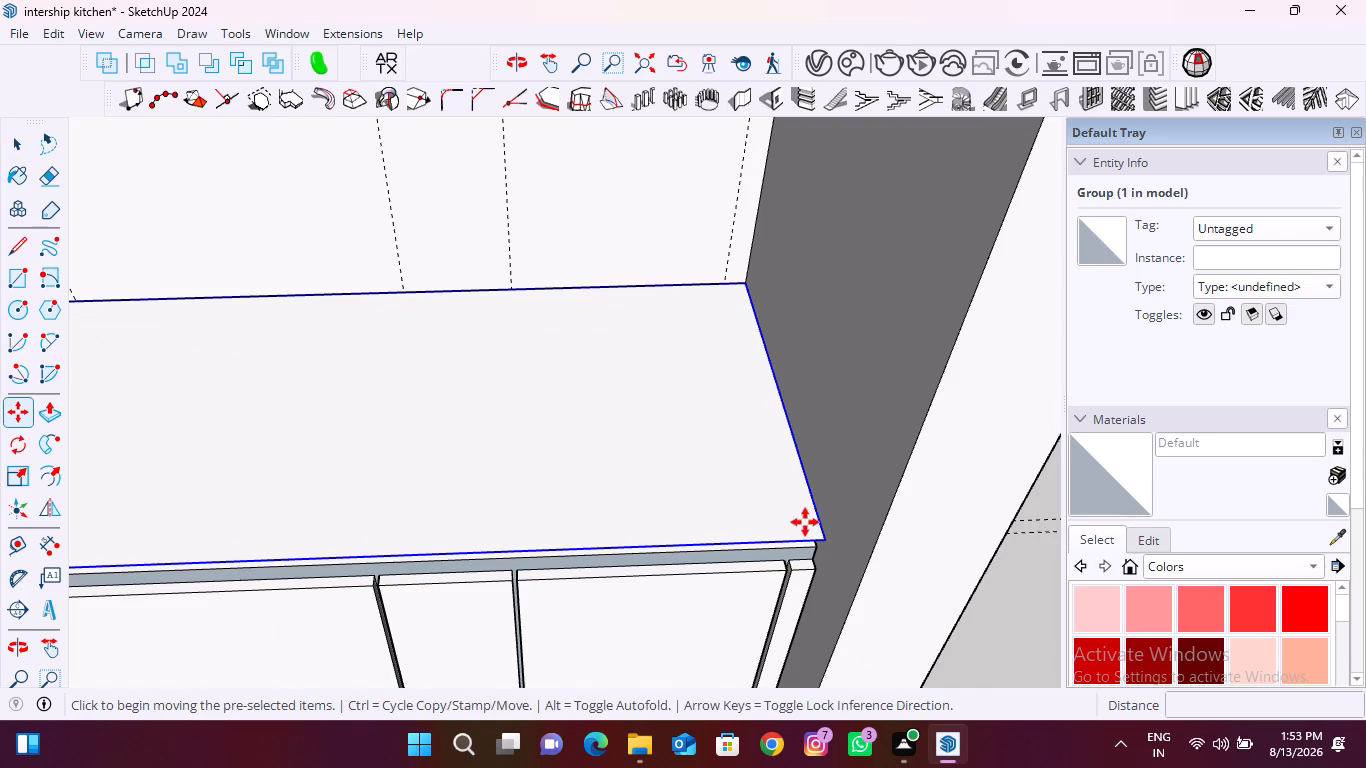
{"action": "left_click", "coordinate": [828, 544]}
{"action": "scroll", "coordinate": [510, 491], "scroll_direction": "down", "scroll_amount": 3}
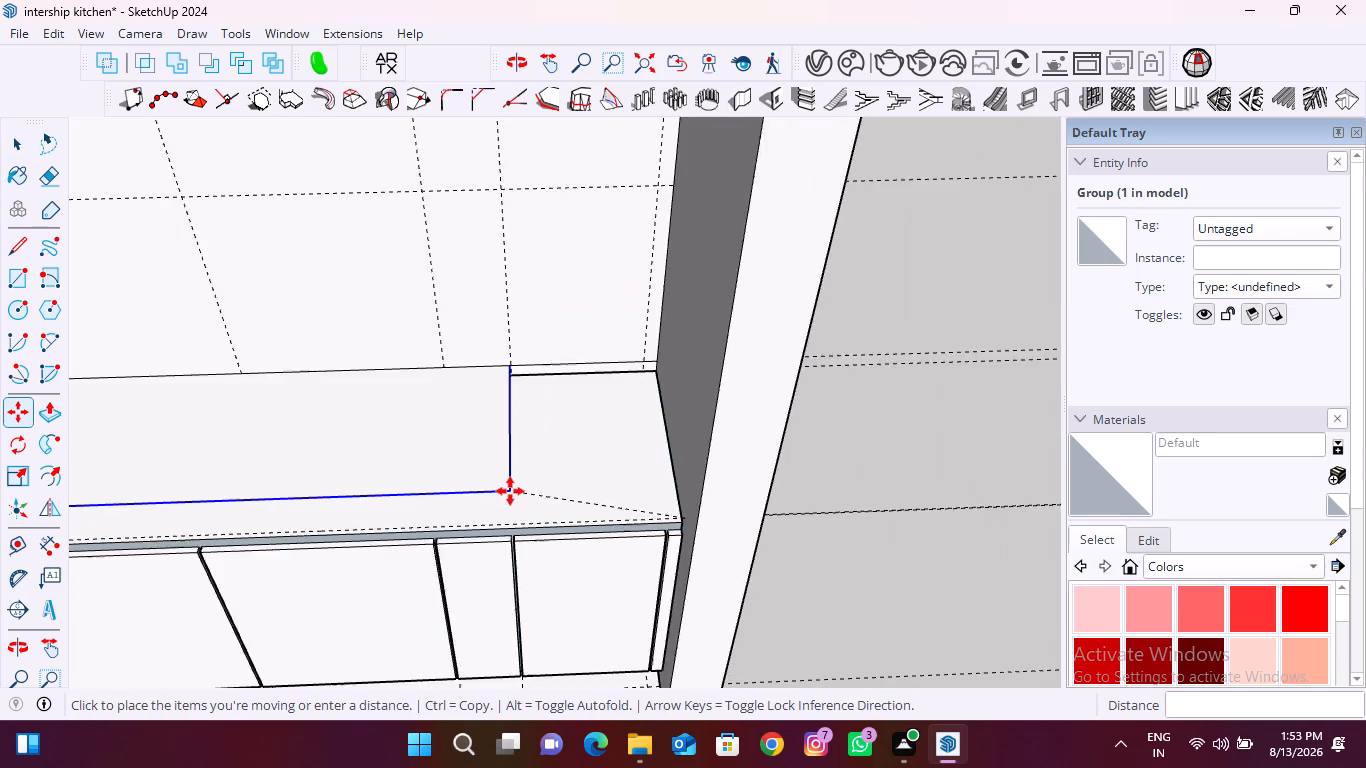
{"action": "scroll", "coordinate": [510, 491], "scroll_direction": "down", "scroll_amount": 20}
{"action": "scroll", "coordinate": [510, 491], "scroll_direction": "down", "scroll_amount": 6}
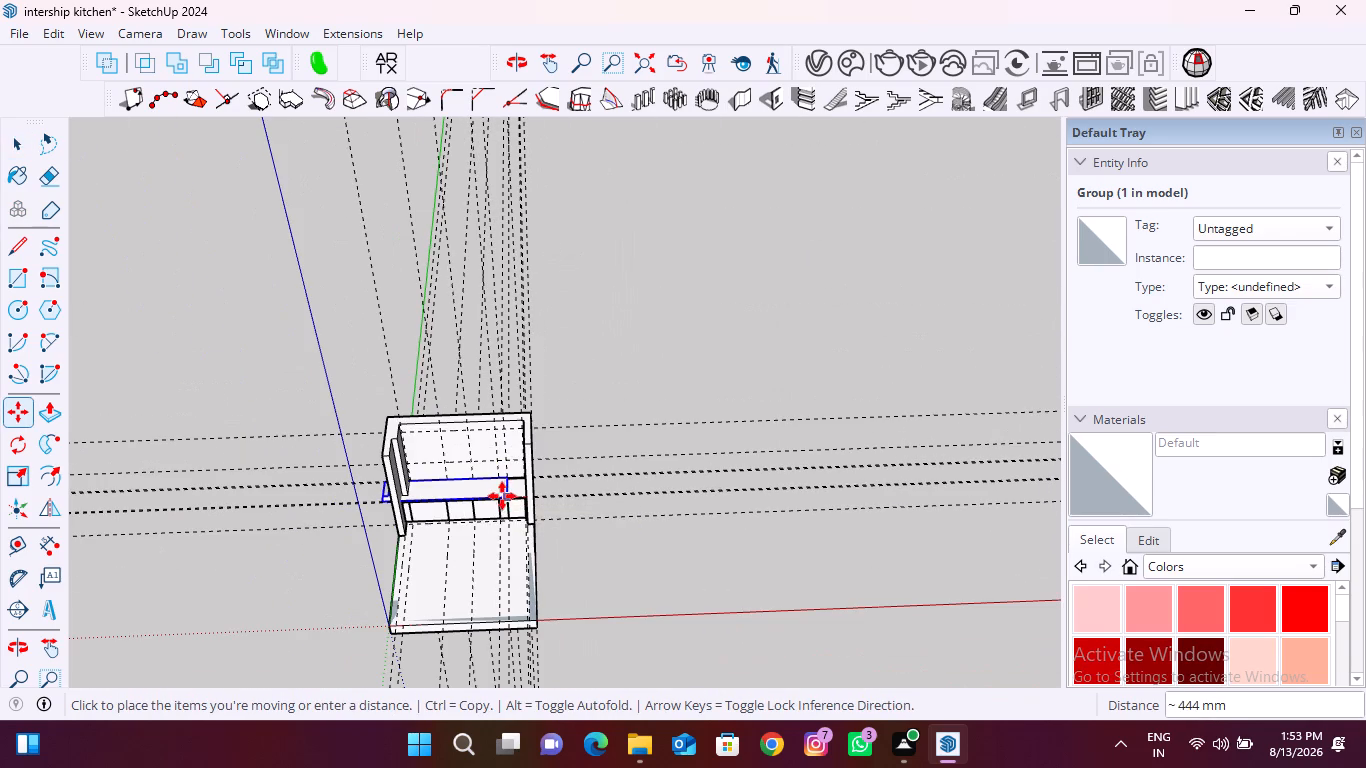
{"action": "left_click", "coordinate": [774, 570]}
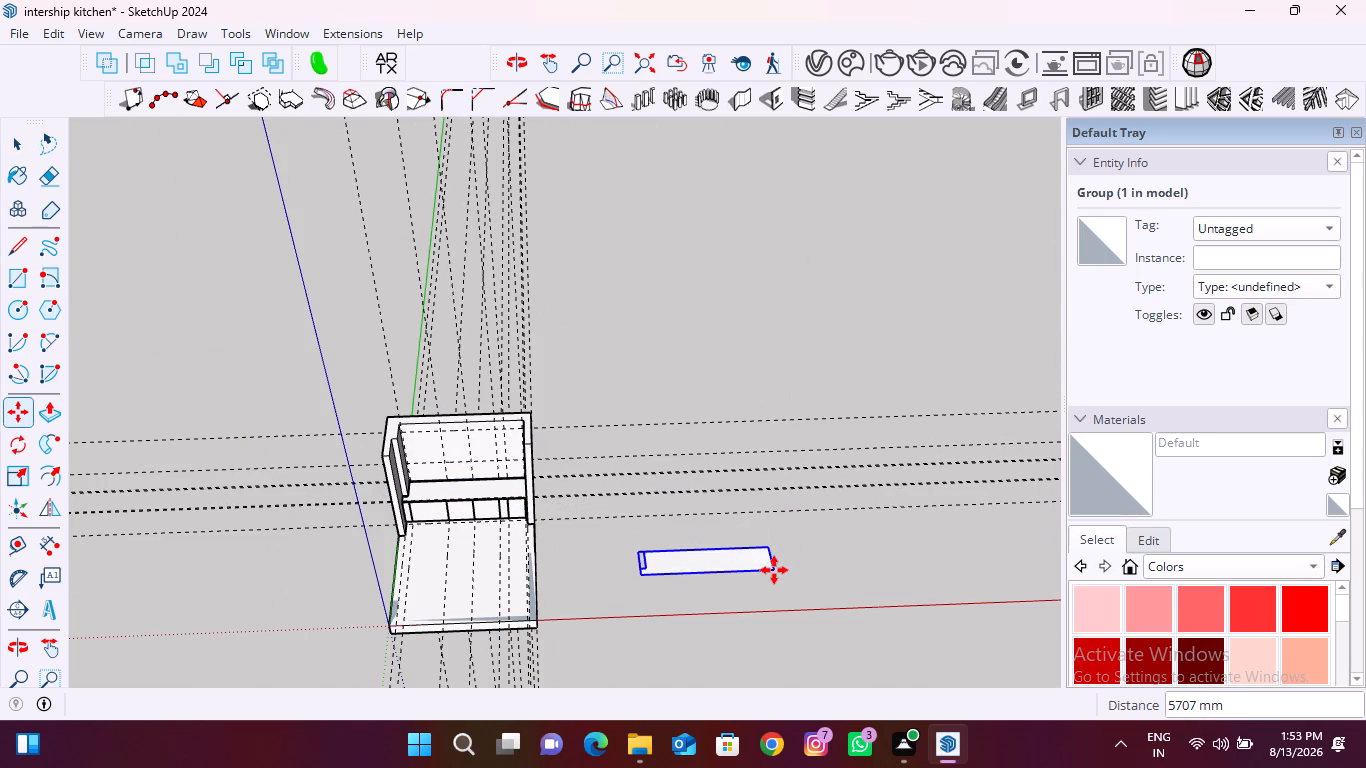
{"action": "key", "text": "space"}
{"action": "scroll", "coordinate": [660, 559], "scroll_direction": "up", "scroll_amount": 13}
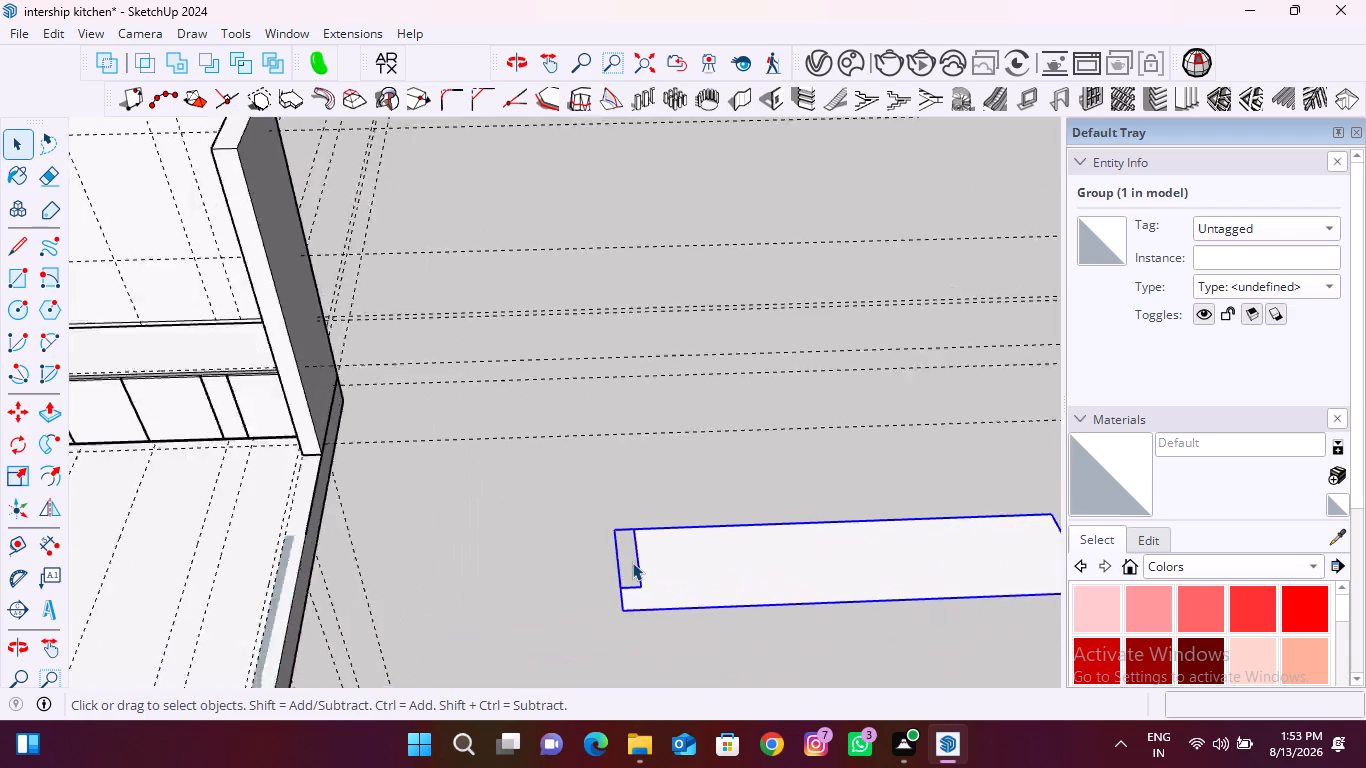
{"action": "scroll", "coordinate": [632, 562], "scroll_direction": "up", "scroll_amount": 7}
{"action": "left_click", "coordinate": [608, 556]}
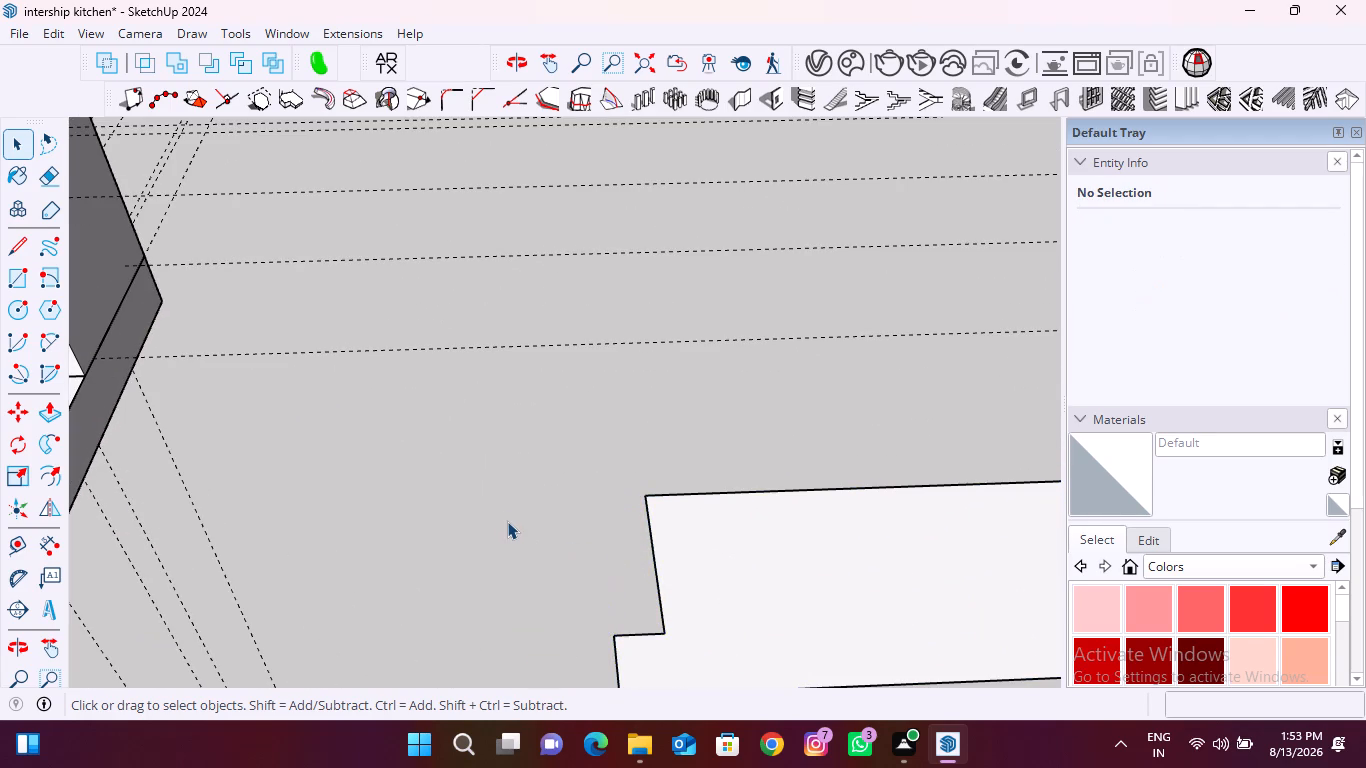
Open the layer group beside the kitchen, Push/Pull its face up 40 mm into a slab, and close the group.
{"action": "scroll", "coordinate": [503, 516], "scroll_direction": "down", "scroll_amount": 16}
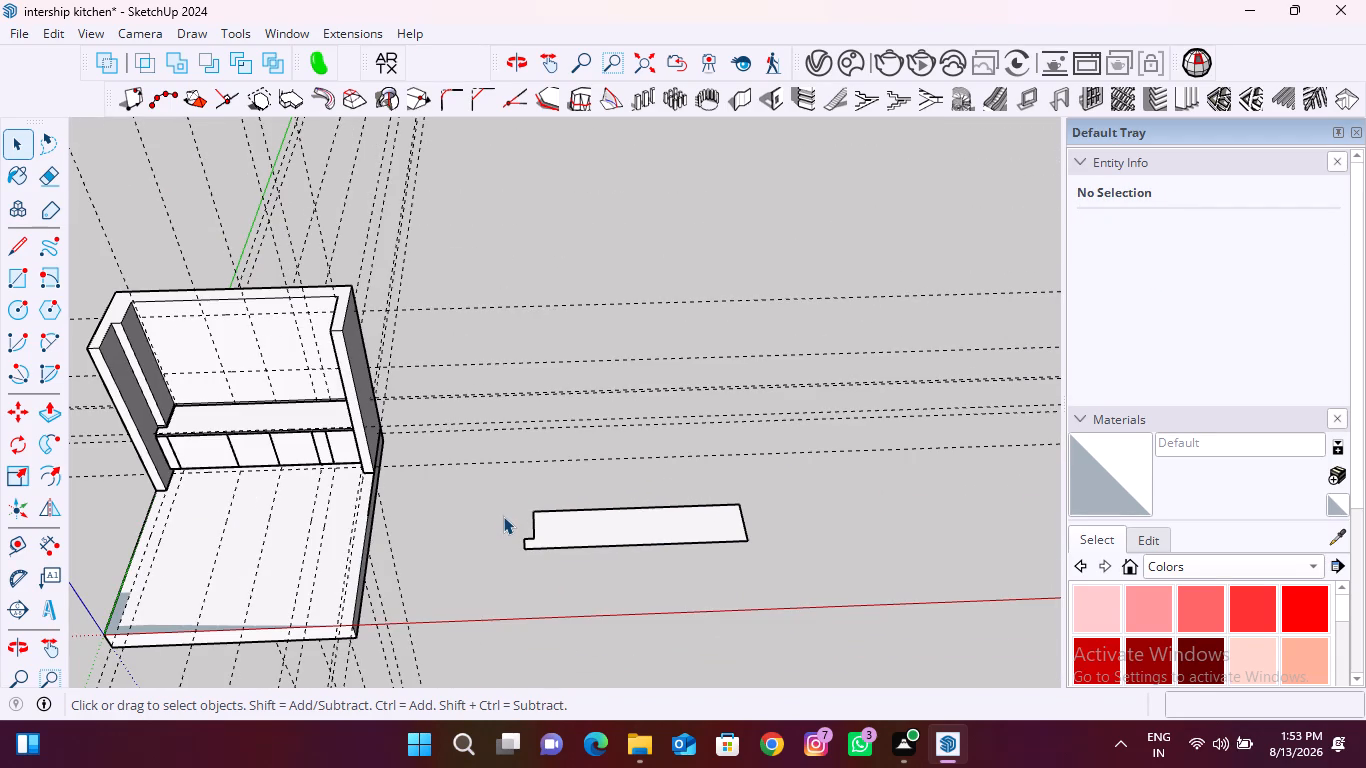
{"action": "key", "text": "p"}
{"action": "scroll", "coordinate": [718, 498], "scroll_direction": "up", "scroll_amount": 11}
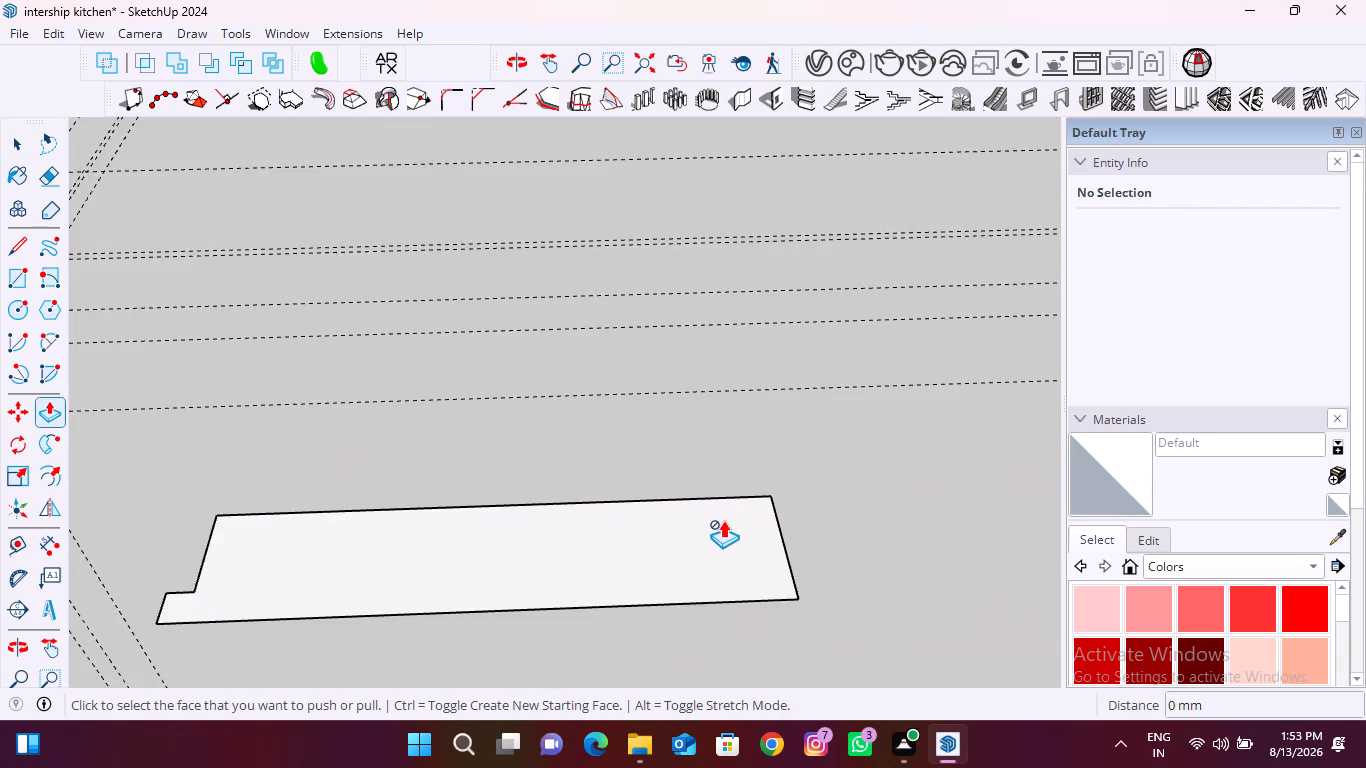
{"action": "scroll", "coordinate": [723, 520], "scroll_direction": "up", "scroll_amount": 2}
{"action": "key", "text": "space"}
{"action": "left_click", "coordinate": [723, 520]}
{"action": "double_click", "coordinate": [723, 522]}
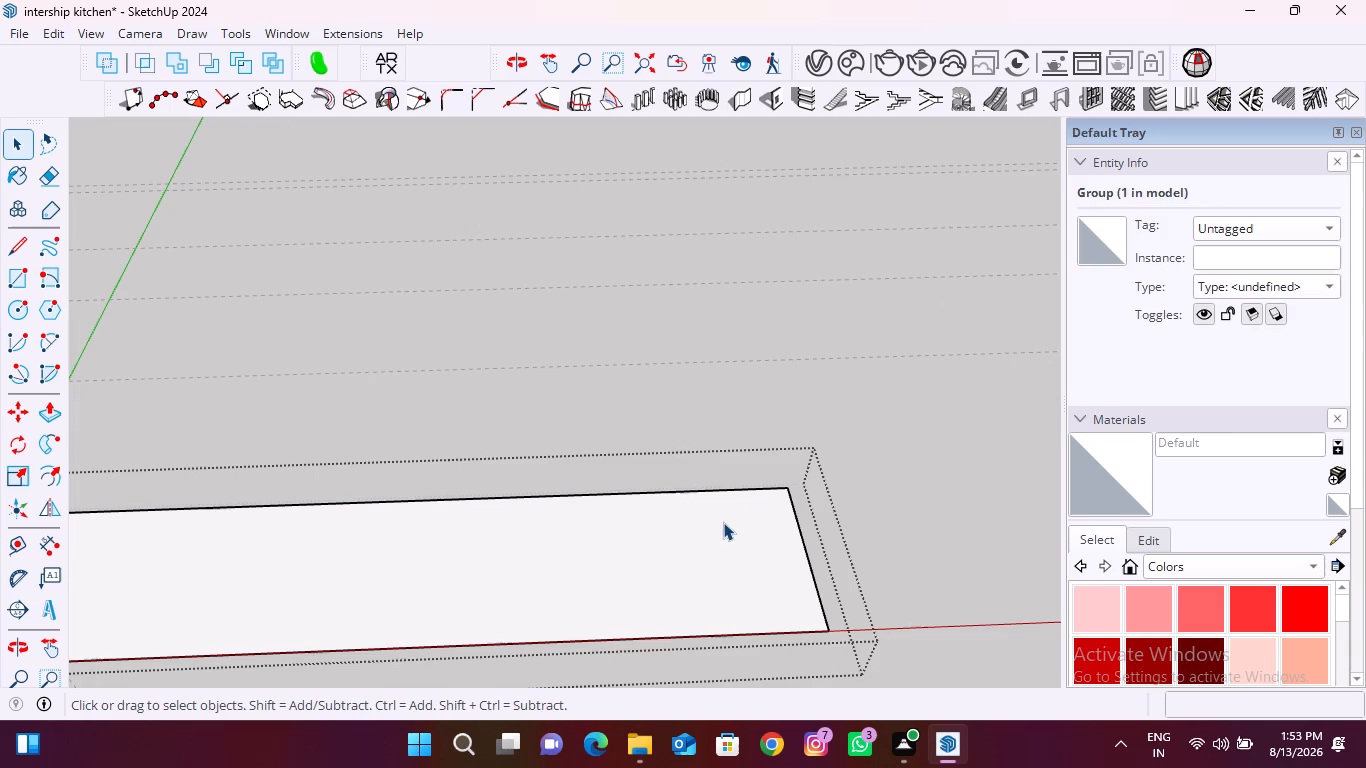
{"action": "key", "text": "p"}
{"action": "left_click", "coordinate": [725, 547]}
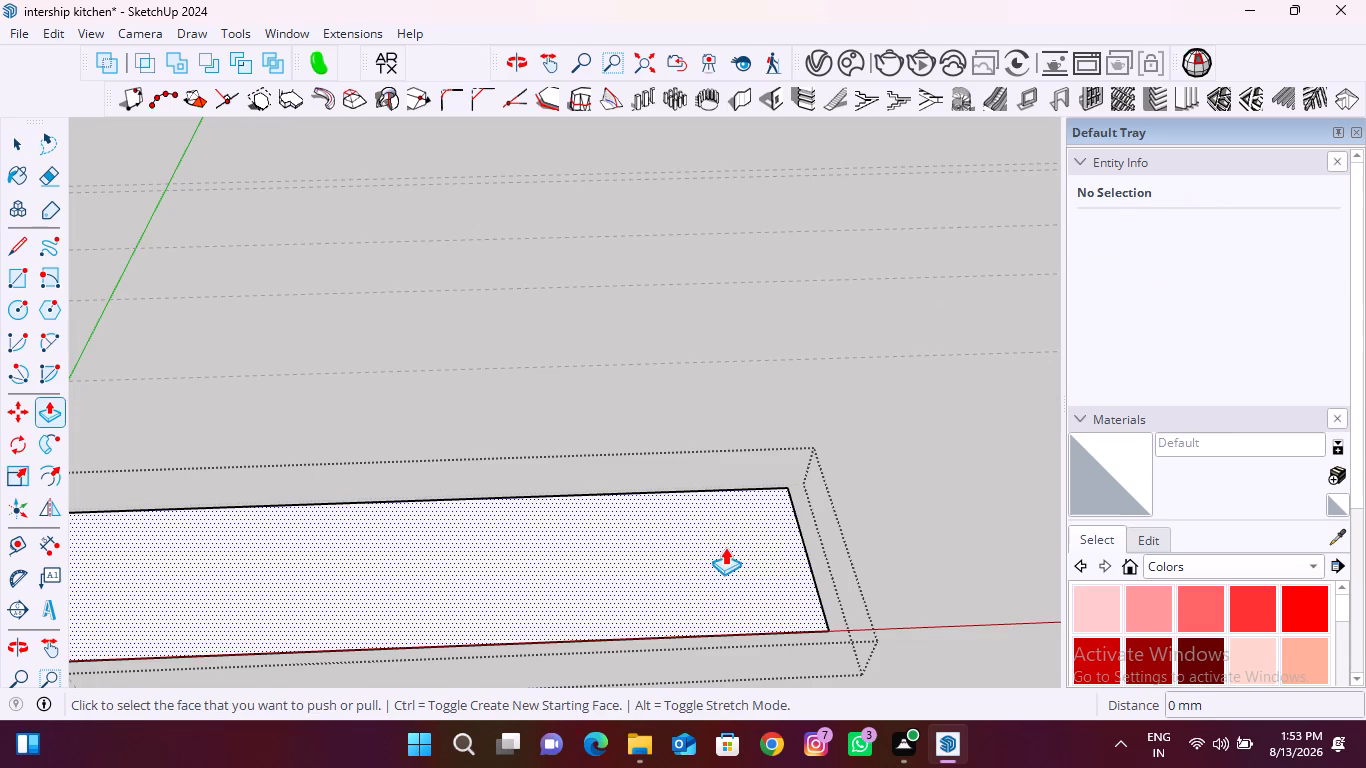
{"action": "type", "text": "40"}
{"action": "key", "text": "Return"}
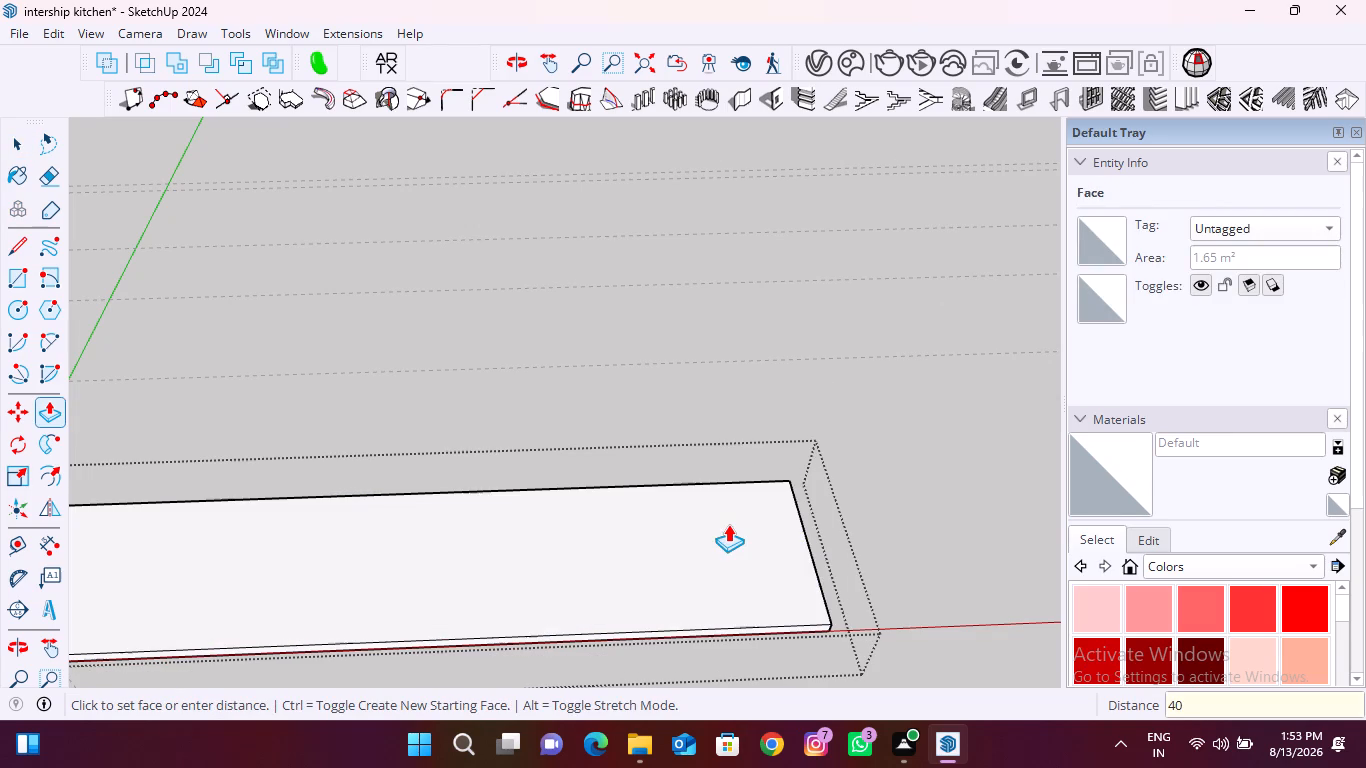
{"action": "key", "text": "space"}
{"action": "scroll", "coordinate": [923, 459], "scroll_direction": "down", "scroll_amount": 3}
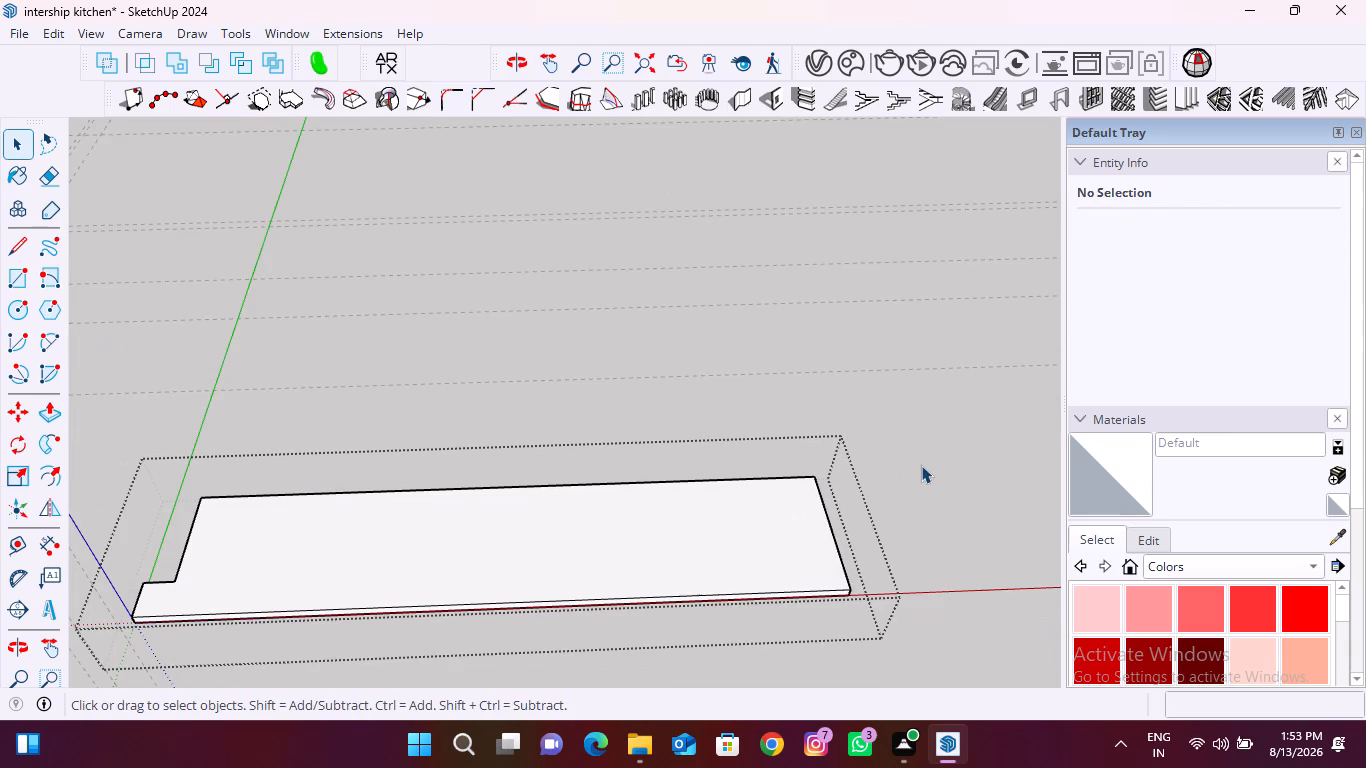
{"action": "left_click", "coordinate": [891, 519]}
Move the slab by its rear corner about 5707 mm back onto the countertop's rear corner at the side wall opposite the column, and deselect it.
{"action": "left_click", "coordinate": [796, 550]}
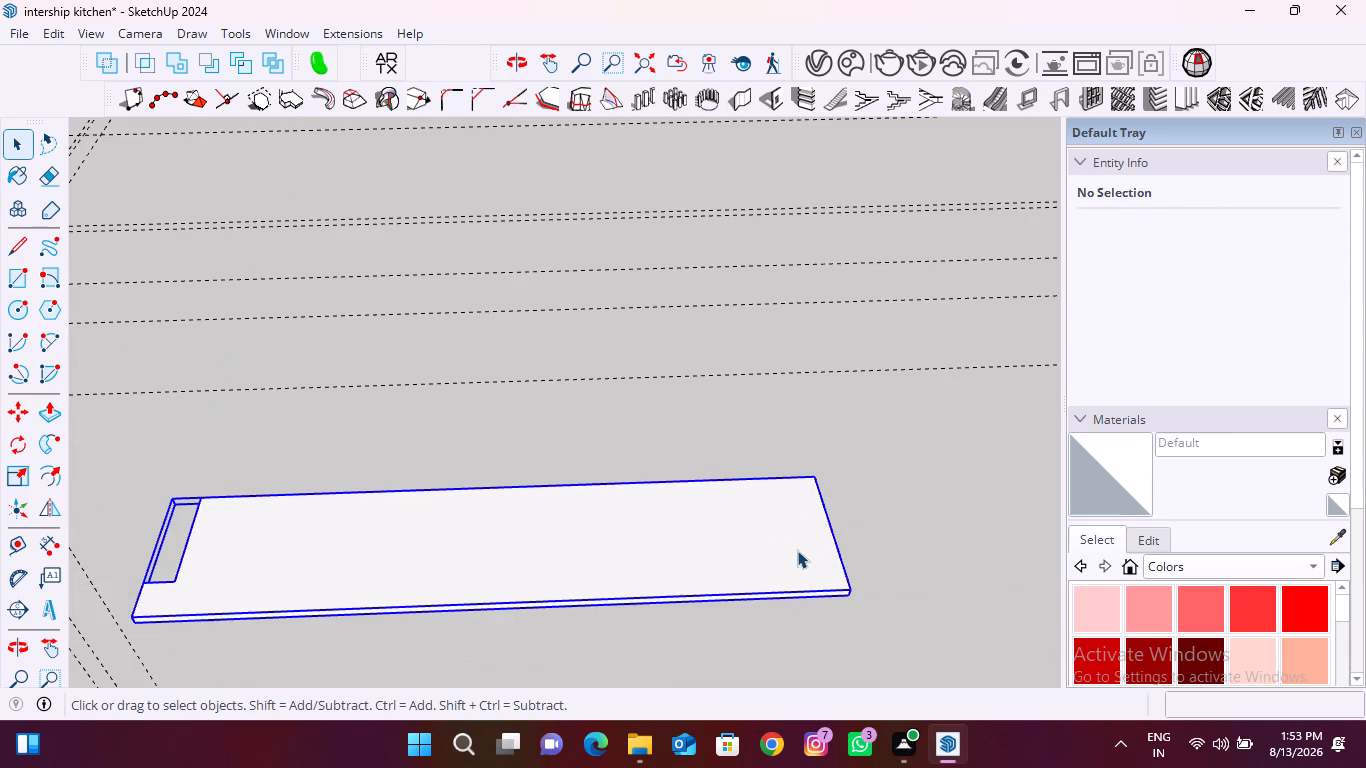
{"action": "key", "text": "m"}
{"action": "scroll", "coordinate": [844, 604], "scroll_direction": "up", "scroll_amount": 15}
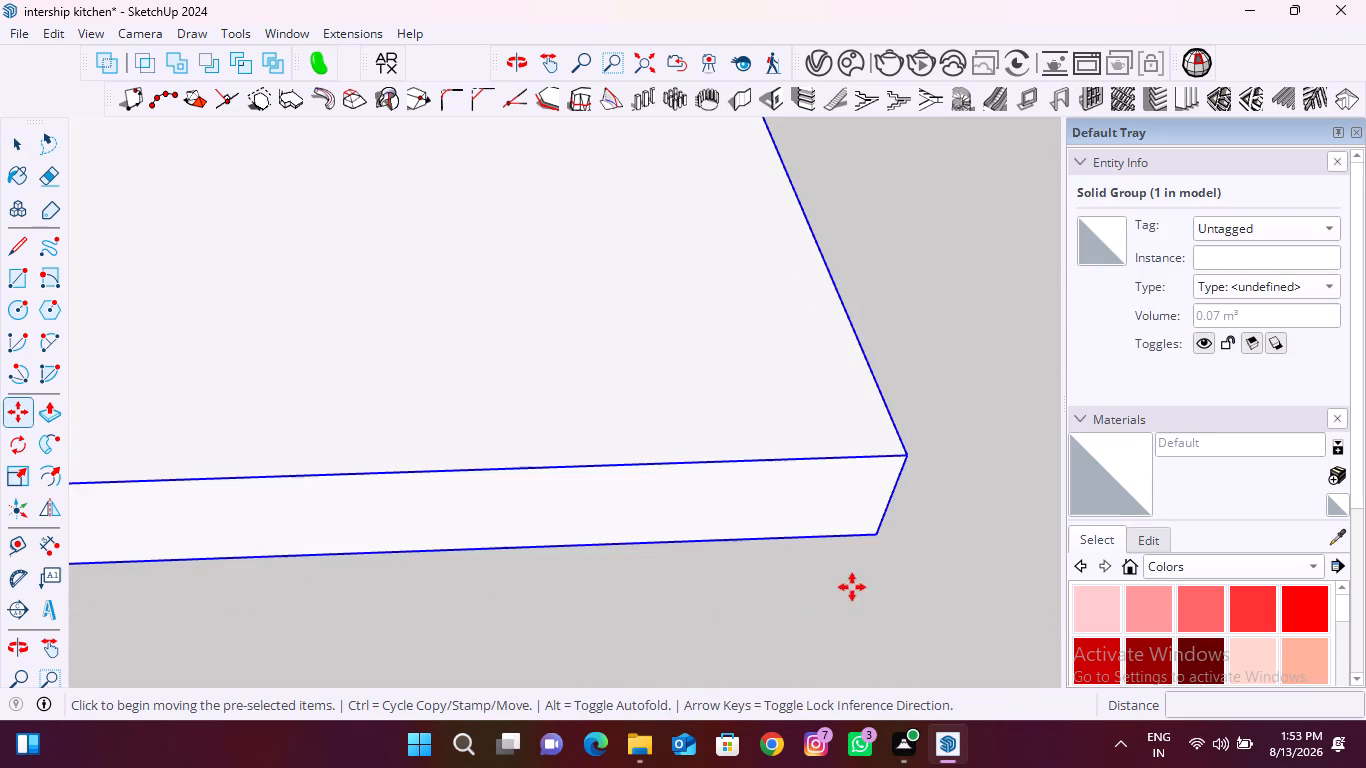
{"action": "scroll", "coordinate": [860, 609], "scroll_direction": "down", "scroll_amount": 3}
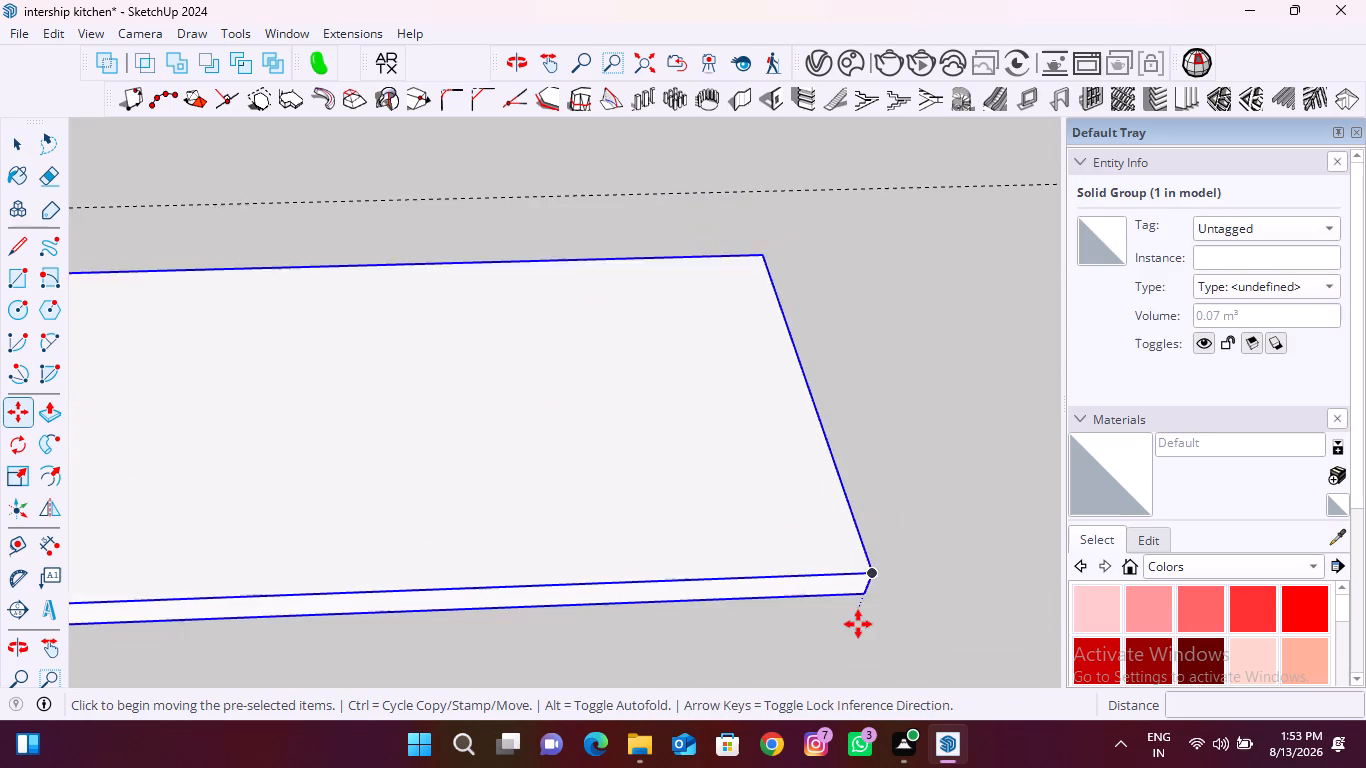
{"action": "scroll", "coordinate": [858, 624], "scroll_direction": "down", "scroll_amount": 5}
{"action": "scroll", "coordinate": [788, 368], "scroll_direction": "up", "scroll_amount": 4}
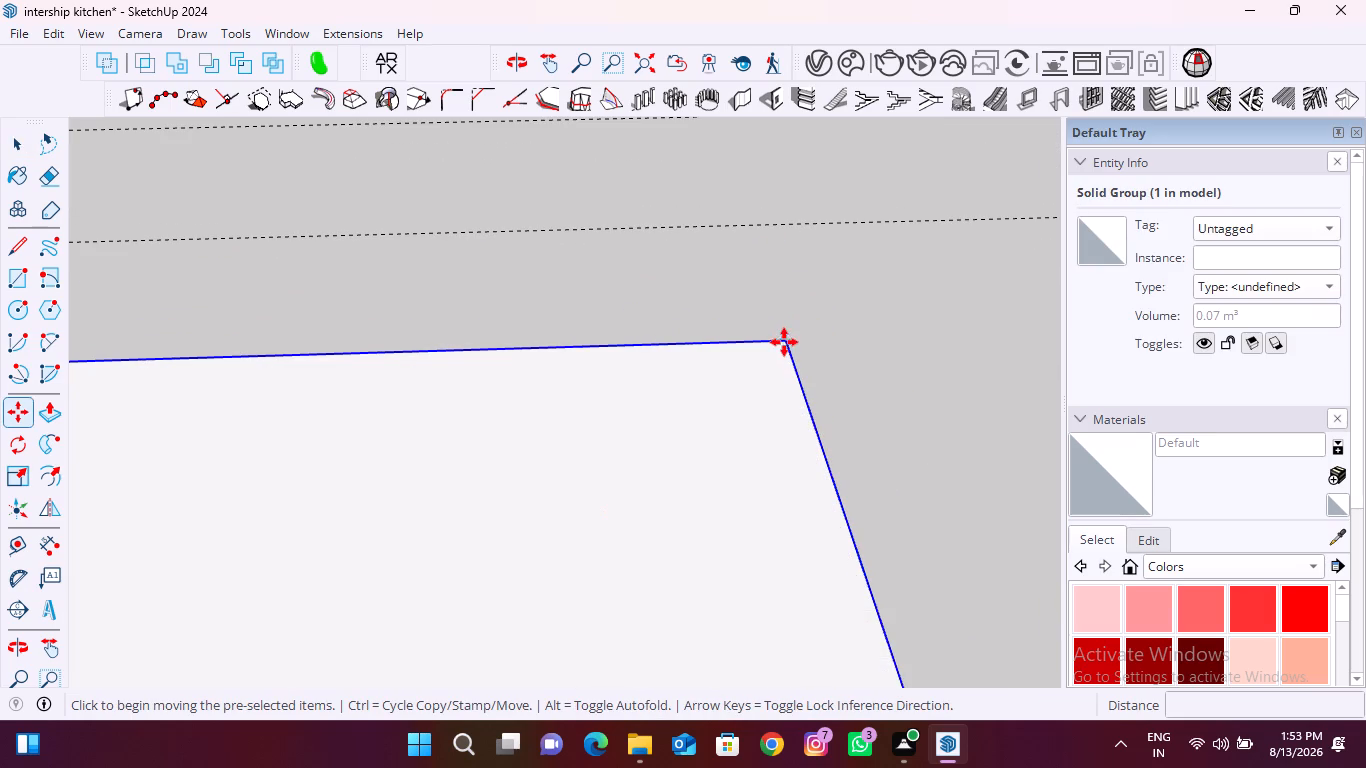
{"action": "left_click", "coordinate": [784, 342]}
{"action": "scroll", "coordinate": [604, 384], "scroll_direction": "down", "scroll_amount": 20}
{"action": "scroll", "coordinate": [604, 384], "scroll_direction": "down", "scroll_amount": 7}
{"action": "scroll", "coordinate": [704, 403], "scroll_direction": "down", "scroll_amount": 1}
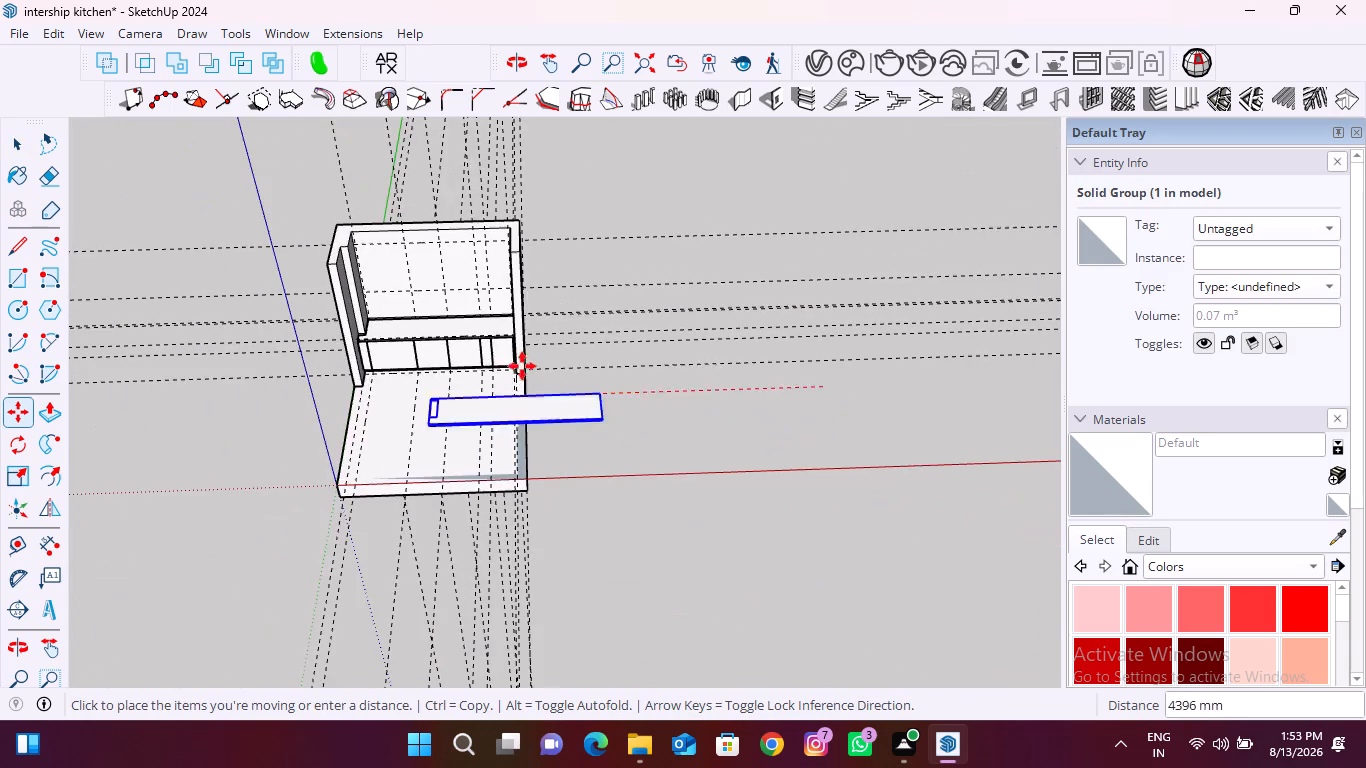
{"action": "scroll", "coordinate": [488, 320], "scroll_direction": "up", "scroll_amount": 20}
{"action": "scroll", "coordinate": [488, 320], "scroll_direction": "up", "scroll_amount": 5}
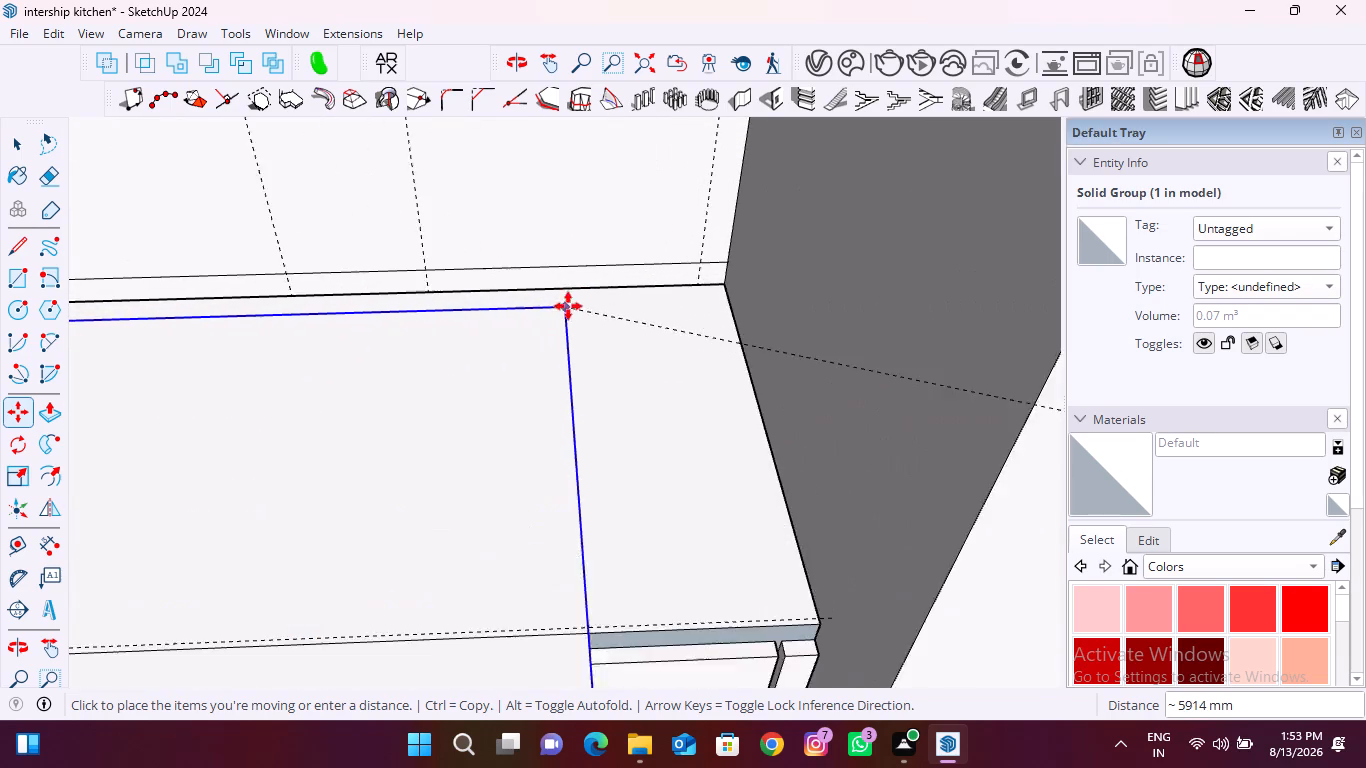
{"action": "scroll", "coordinate": [568, 306], "scroll_direction": "up", "scroll_amount": 3}
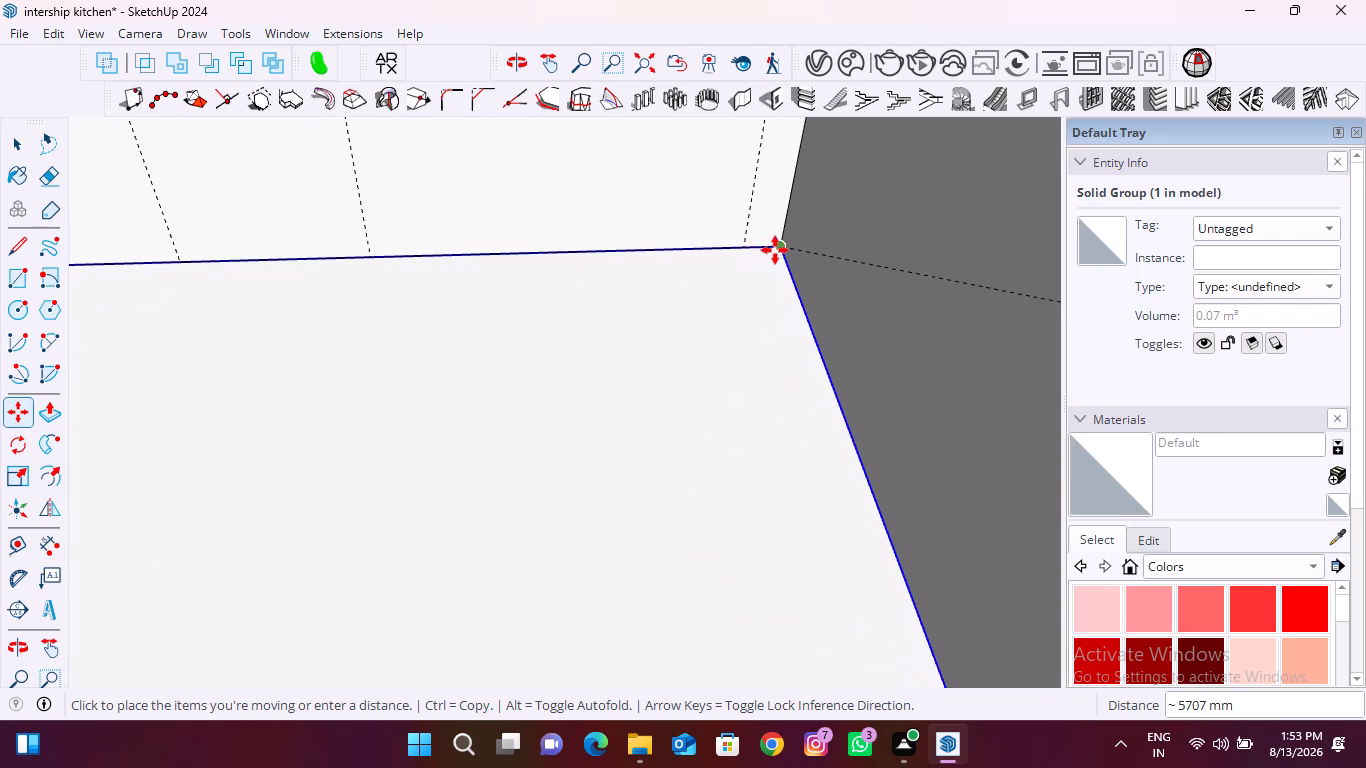
{"action": "left_click", "coordinate": [777, 250]}
{"action": "scroll", "coordinate": [645, 254], "scroll_direction": "down", "scroll_amount": 16}
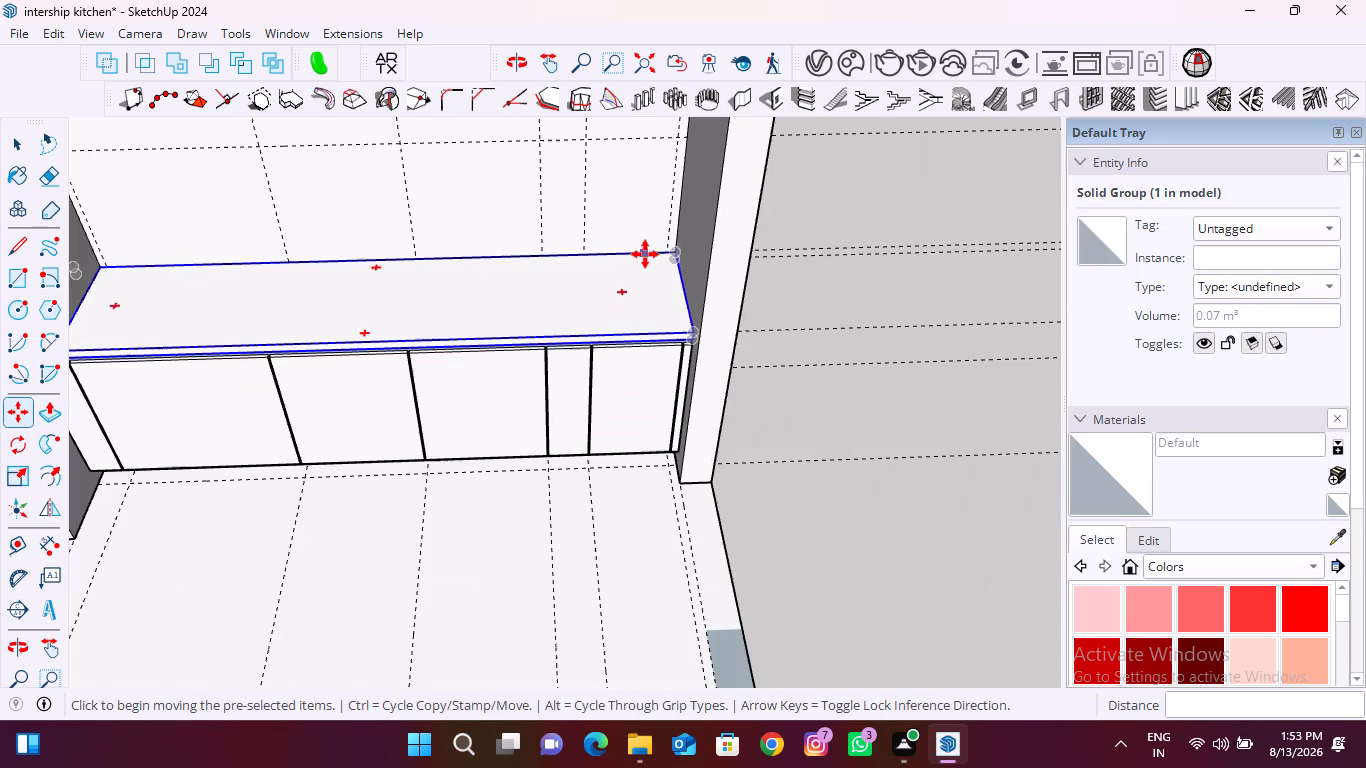
{"action": "key", "text": "space"}
{"action": "left_click", "coordinate": [815, 385]}
Examine the slab's front edge and its fit over the base cabinet doors at both side walls.
{"action": "middle_click_drag", "start_coordinate": [581, 345], "coordinate": [566, 238]}
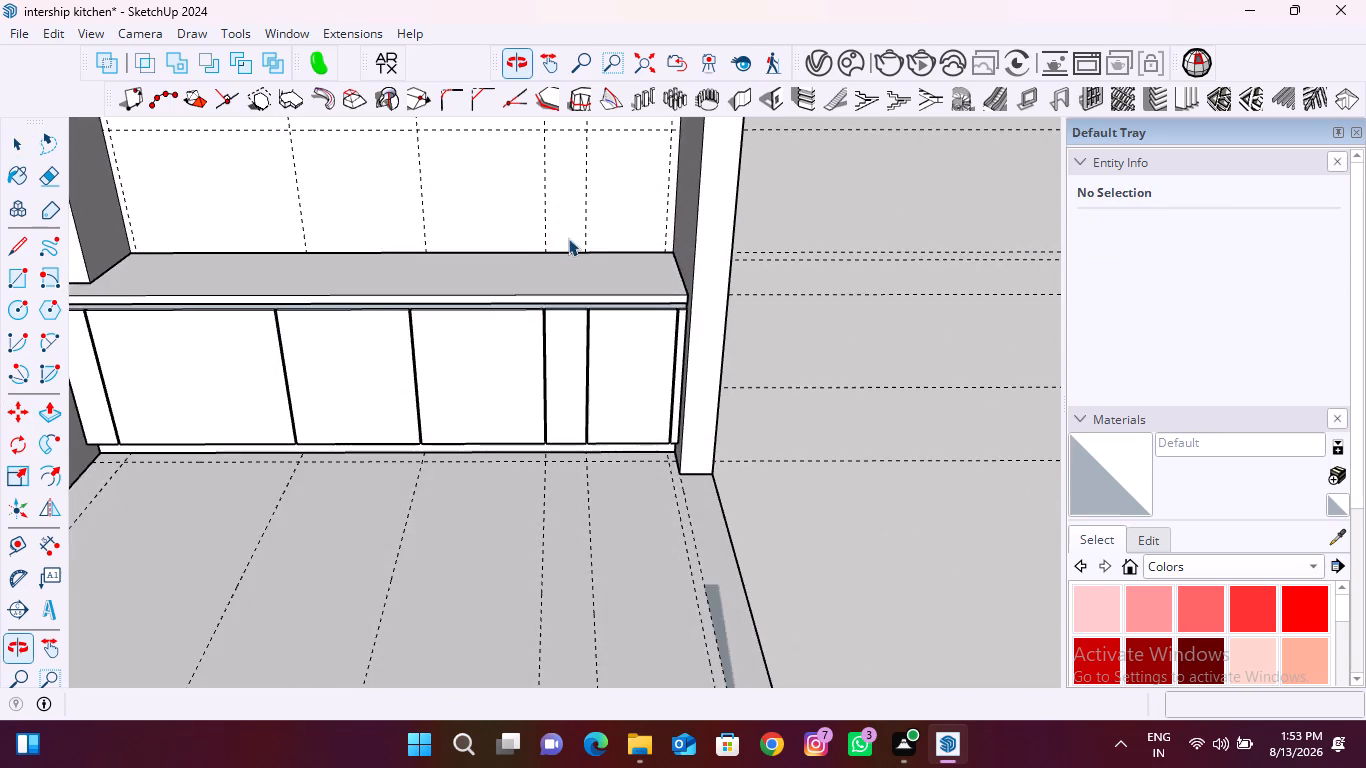
{"action": "scroll", "coordinate": [667, 285], "scroll_direction": "up", "scroll_amount": 13}
{"action": "scroll", "coordinate": [643, 397], "scroll_direction": "up", "scroll_amount": 1}
{"action": "middle_click_drag", "start_coordinate": [643, 397], "coordinate": [590, 233]}
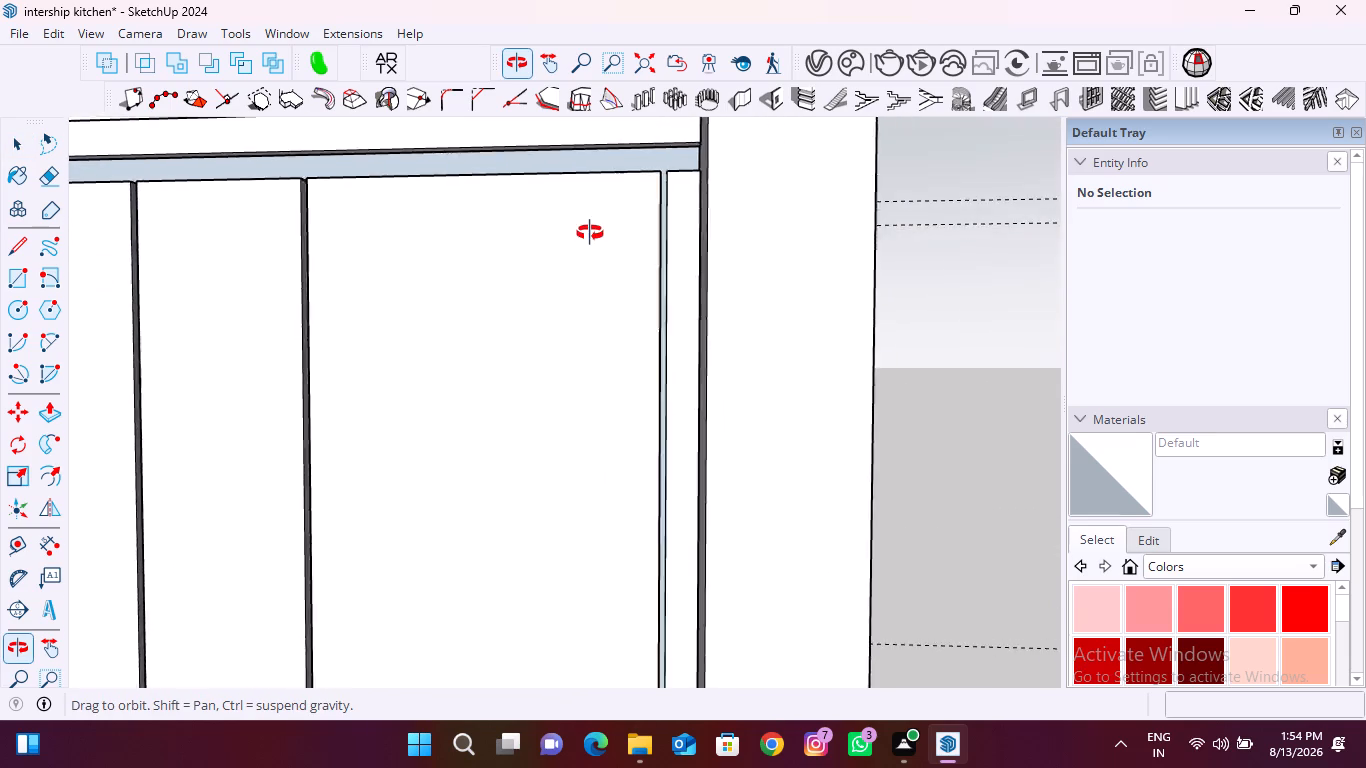
{"action": "middle_click_drag", "start_coordinate": [590, 233], "coordinate": [695, 456]}
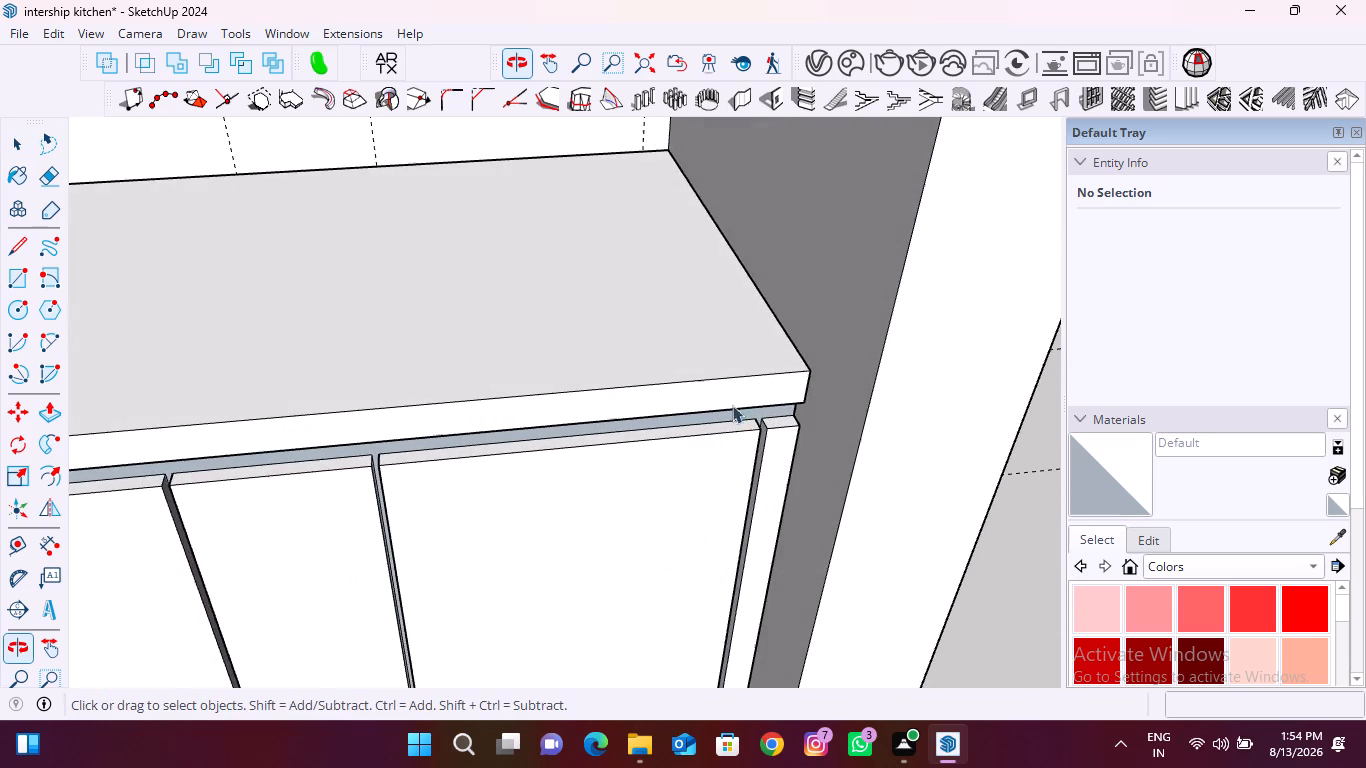
{"action": "scroll", "coordinate": [761, 370], "scroll_direction": "down", "scroll_amount": 20}
{"action": "scroll", "coordinate": [761, 370], "scroll_direction": "down", "scroll_amount": 2}
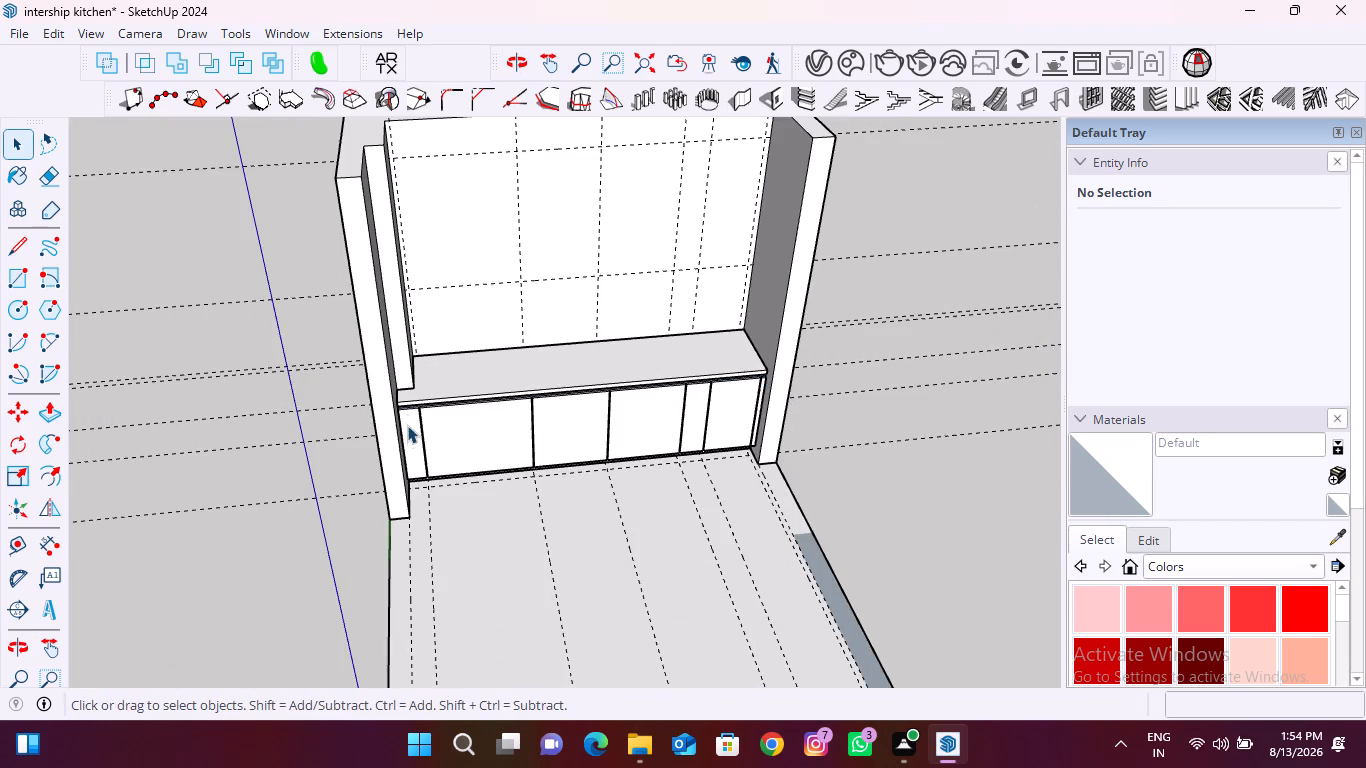
{"action": "scroll", "coordinate": [407, 417], "scroll_direction": "up", "scroll_amount": 20}
{"action": "scroll", "coordinate": [407, 417], "scroll_direction": "up", "scroll_amount": 9}
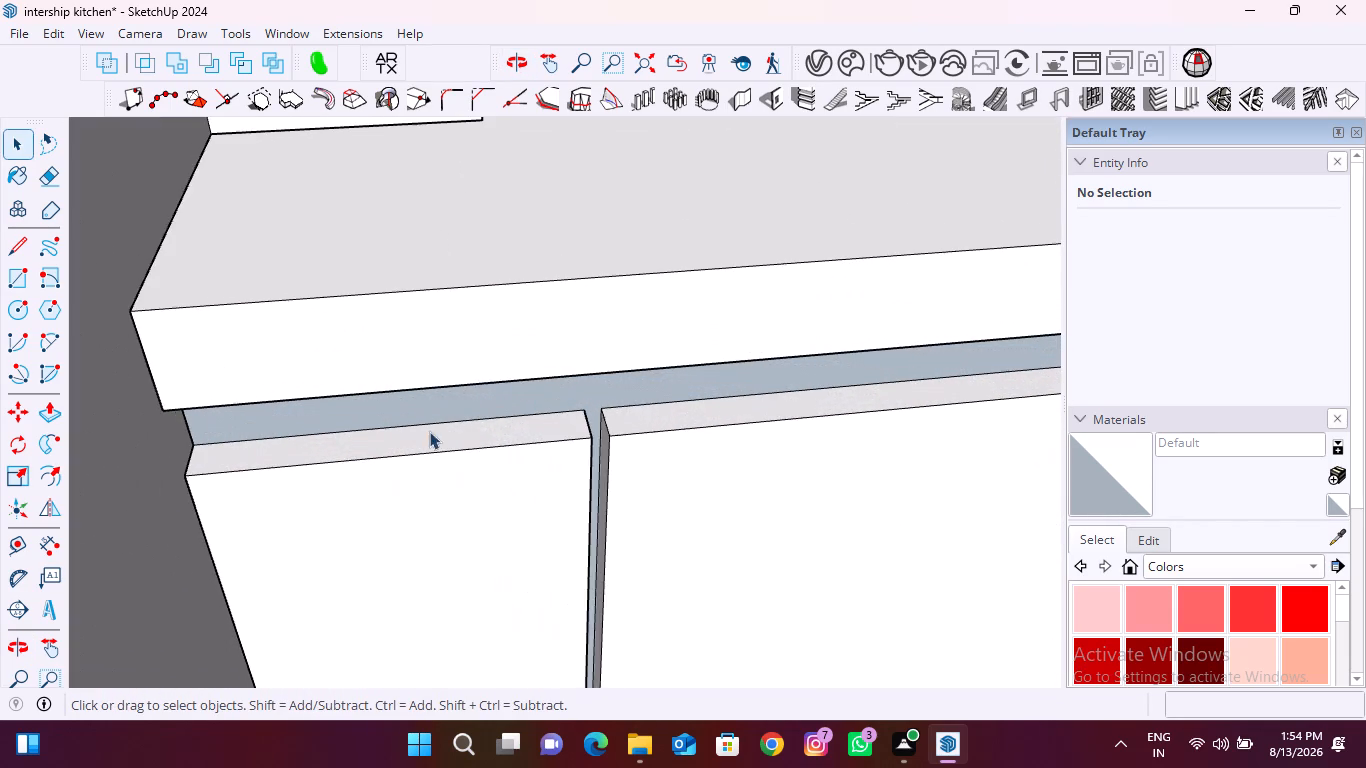
{"action": "middle_click_drag", "start_coordinate": [429, 431], "coordinate": [459, 162]}
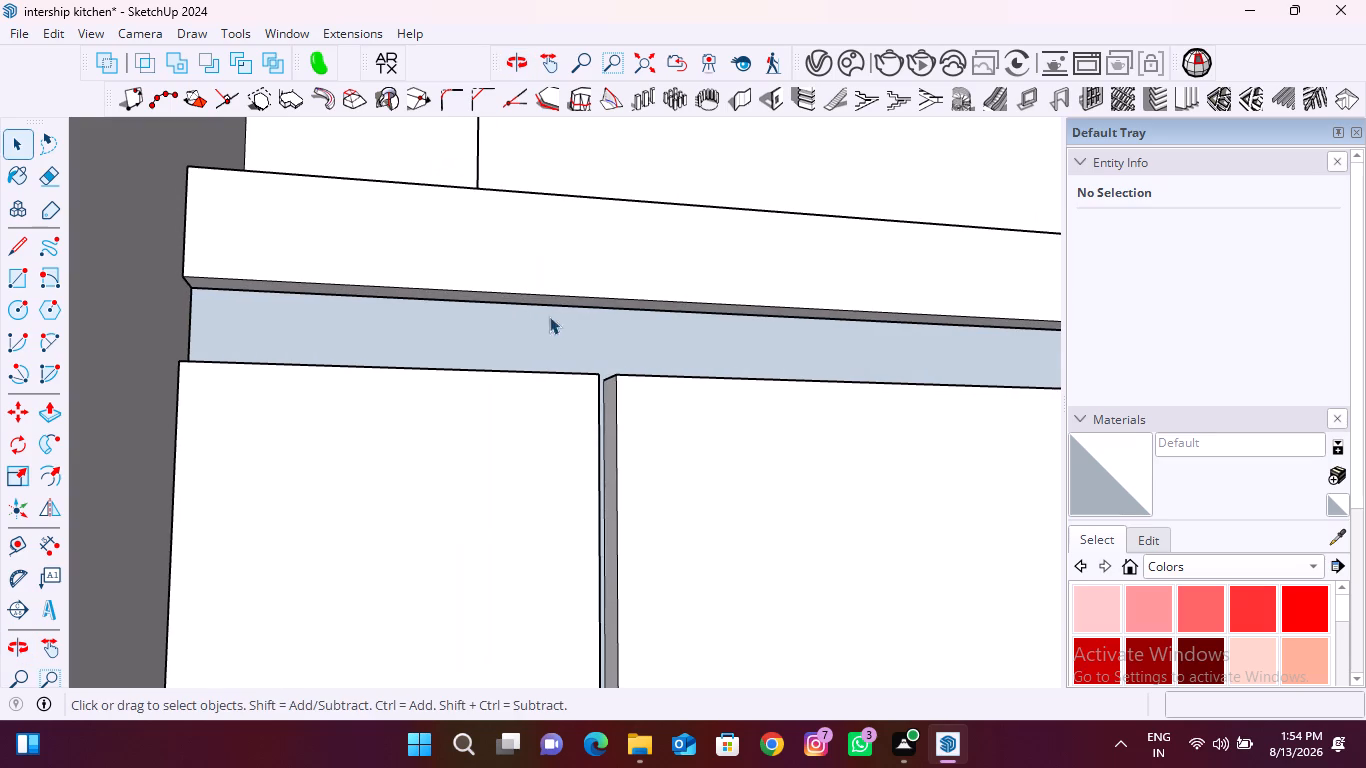
{"action": "middle_click_drag", "start_coordinate": [565, 360], "coordinate": [398, 459]}
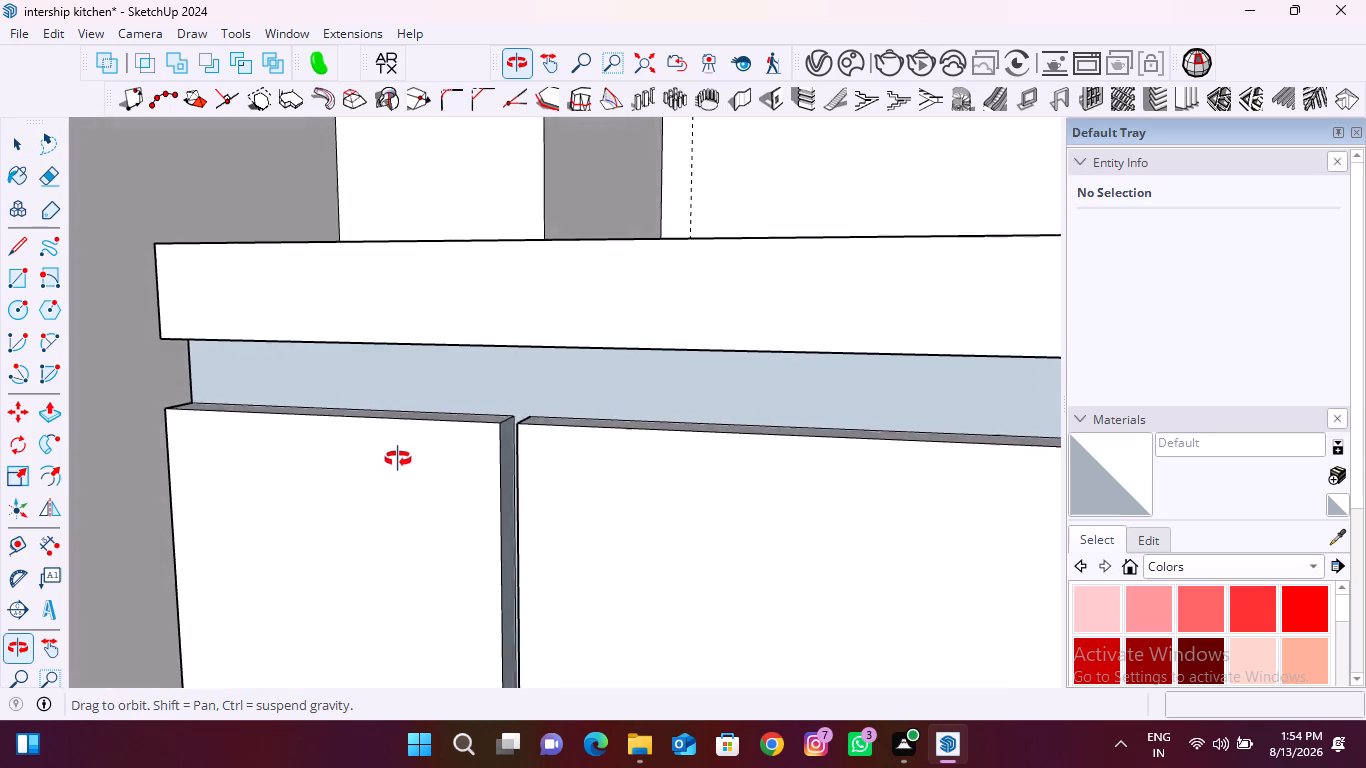
{"action": "middle_click_drag", "start_coordinate": [398, 459], "coordinate": [400, 462]}
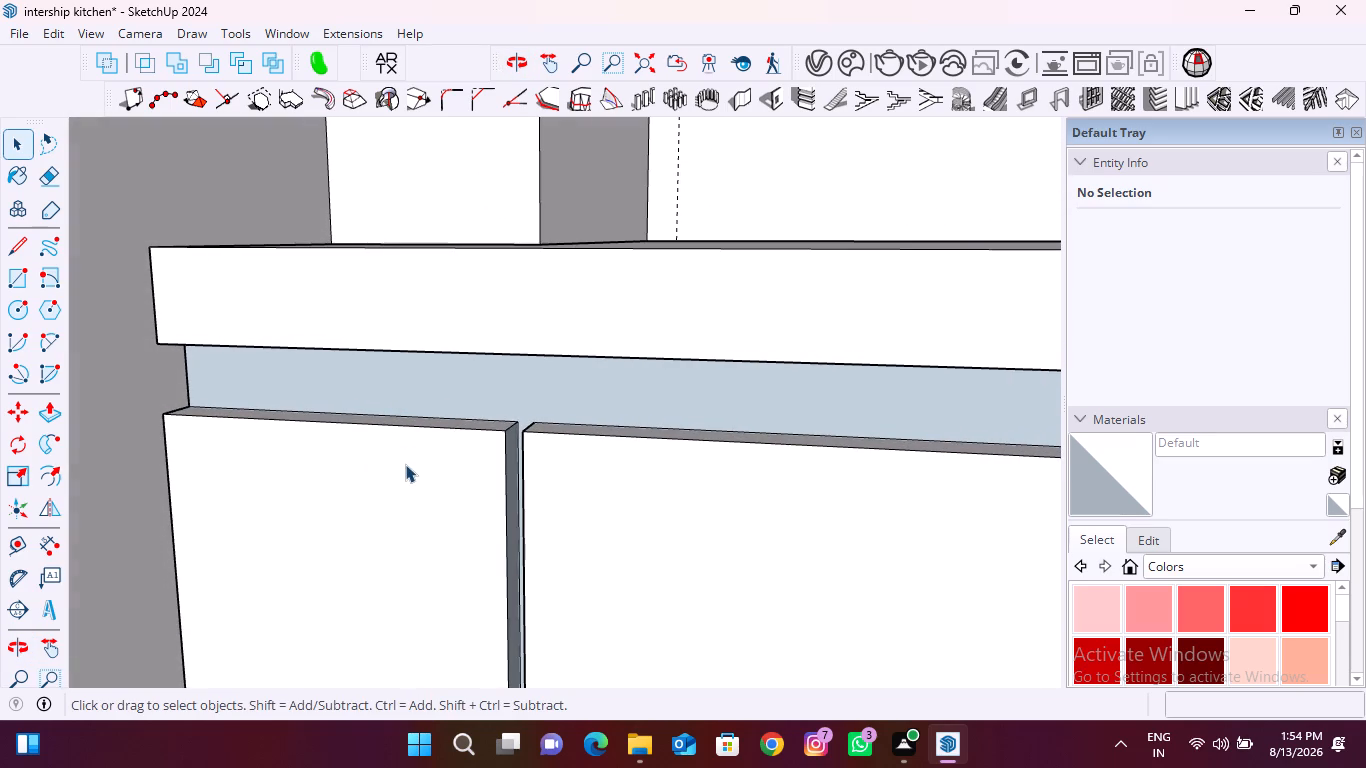
{"action": "scroll", "coordinate": [385, 476], "scroll_direction": "down", "scroll_amount": 16}
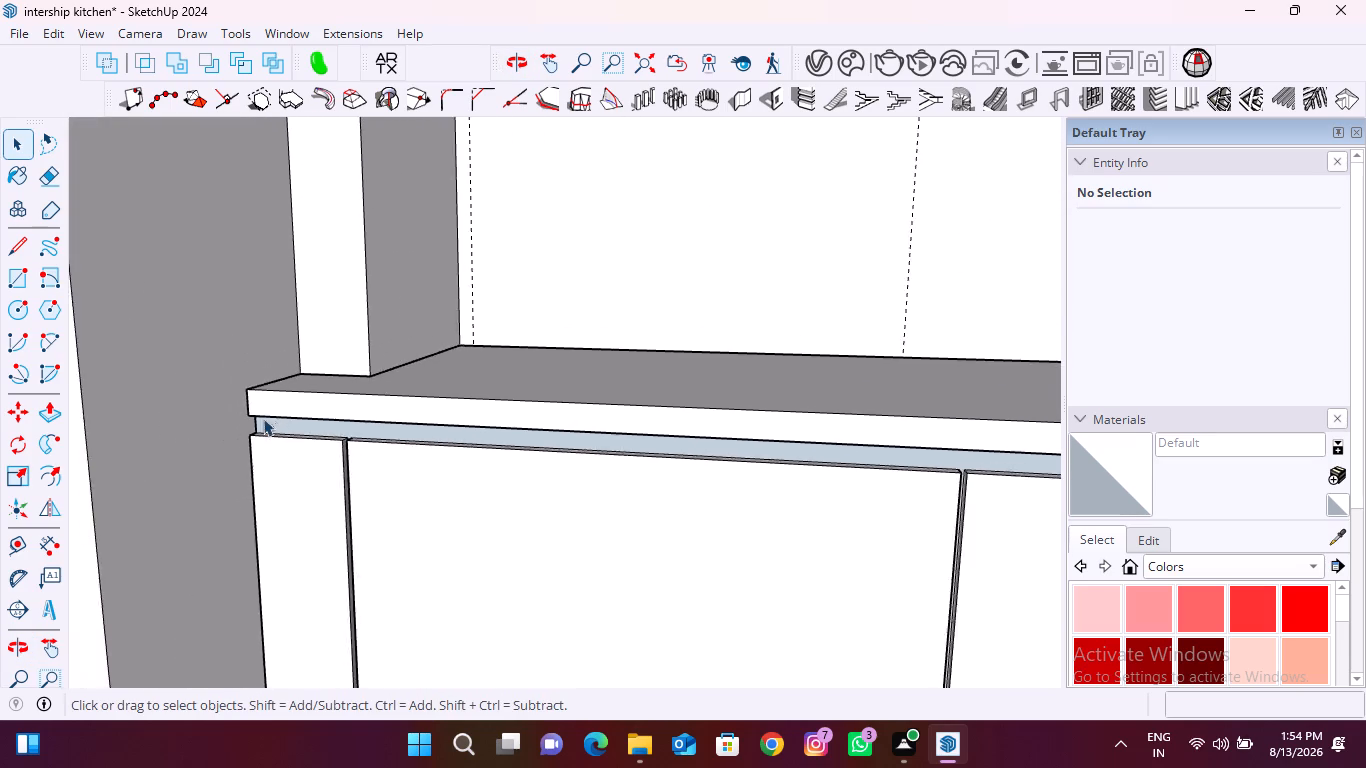
{"action": "scroll", "coordinate": [263, 418], "scroll_direction": "down", "scroll_amount": 11}
{"action": "middle_click_drag", "start_coordinate": [400, 515], "coordinate": [490, 517]}
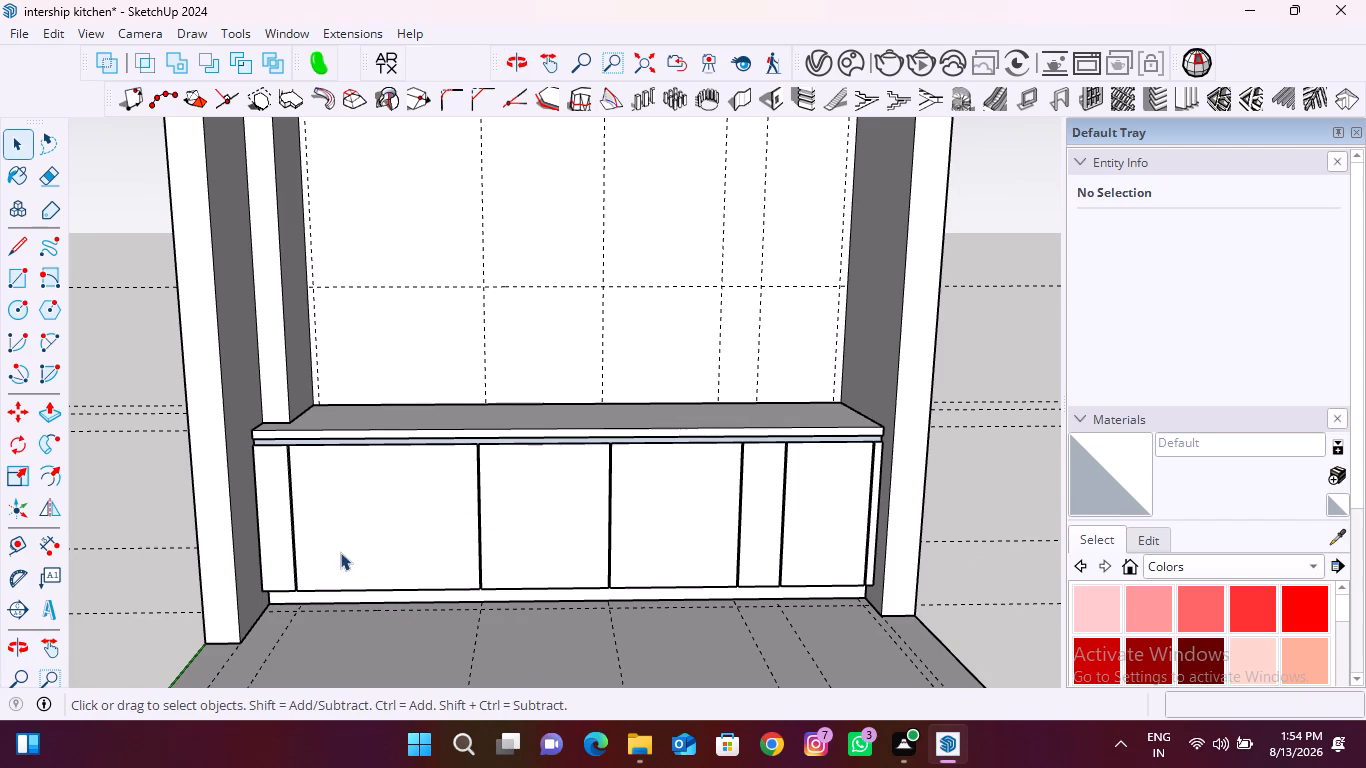
{"action": "middle_click_drag", "start_coordinate": [339, 552], "coordinate": [456, 499]}
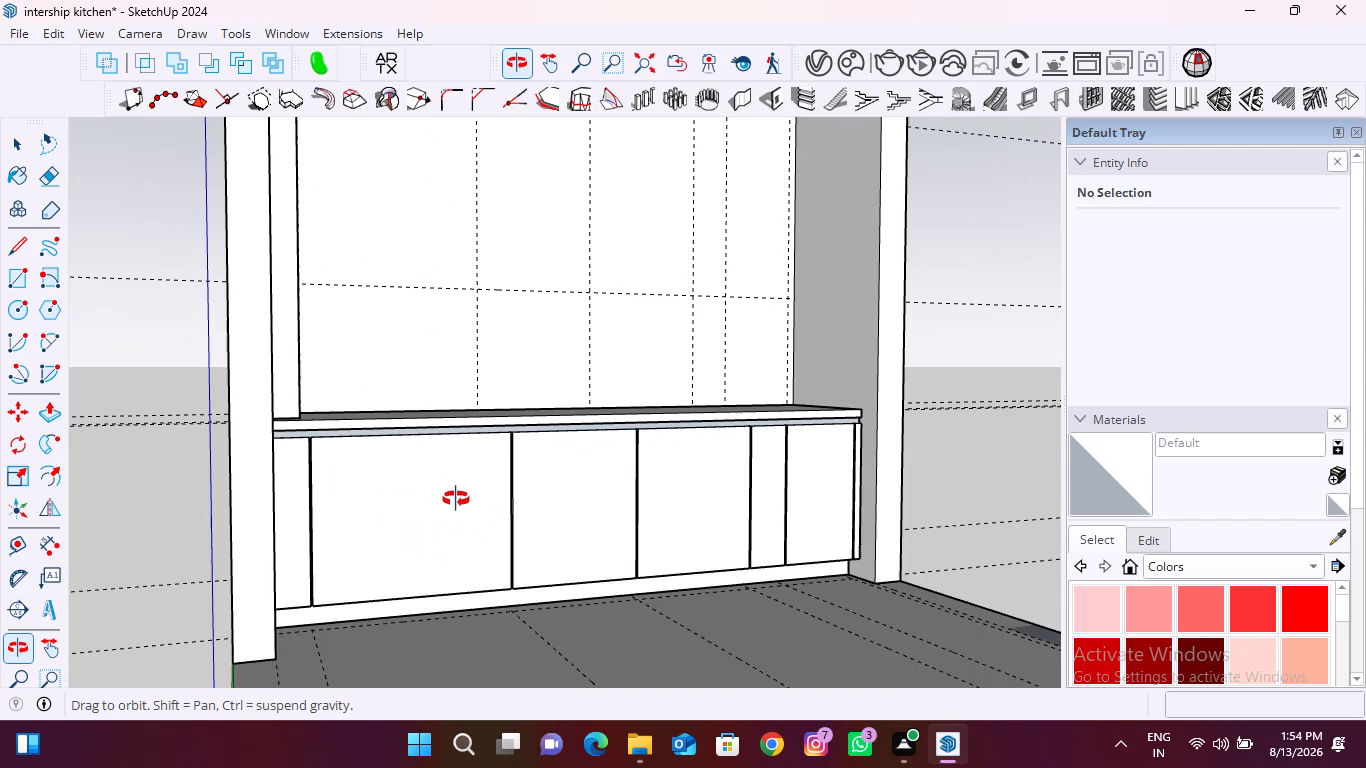
{"action": "middle_click_drag", "start_coordinate": [456, 499], "coordinate": [436, 512]}
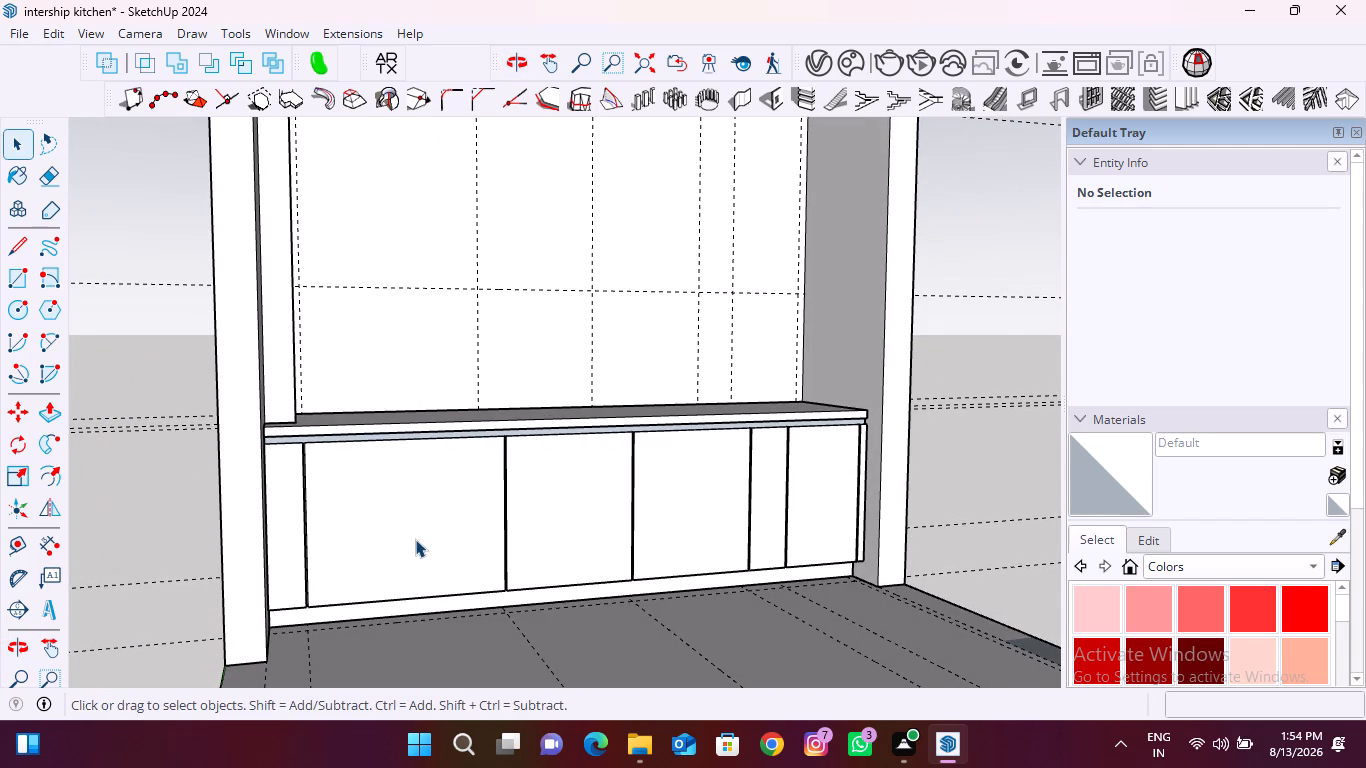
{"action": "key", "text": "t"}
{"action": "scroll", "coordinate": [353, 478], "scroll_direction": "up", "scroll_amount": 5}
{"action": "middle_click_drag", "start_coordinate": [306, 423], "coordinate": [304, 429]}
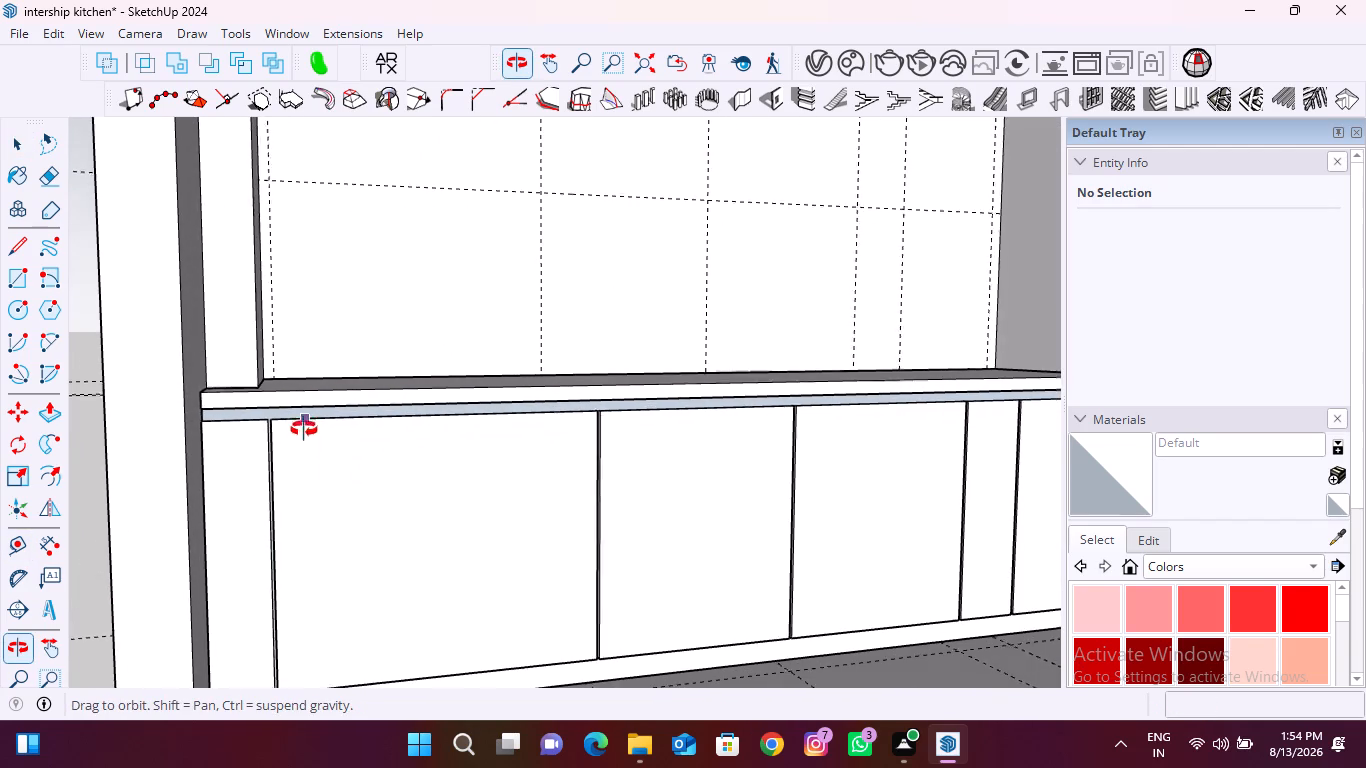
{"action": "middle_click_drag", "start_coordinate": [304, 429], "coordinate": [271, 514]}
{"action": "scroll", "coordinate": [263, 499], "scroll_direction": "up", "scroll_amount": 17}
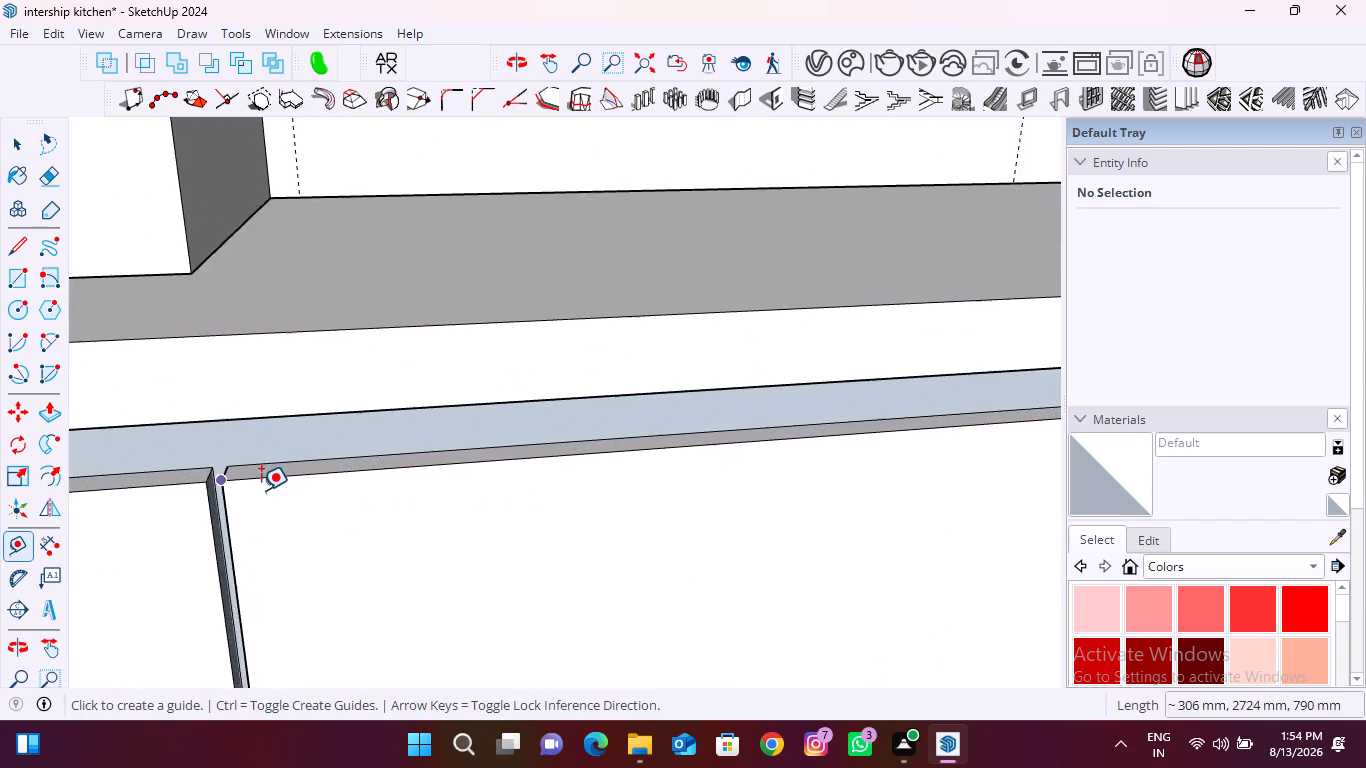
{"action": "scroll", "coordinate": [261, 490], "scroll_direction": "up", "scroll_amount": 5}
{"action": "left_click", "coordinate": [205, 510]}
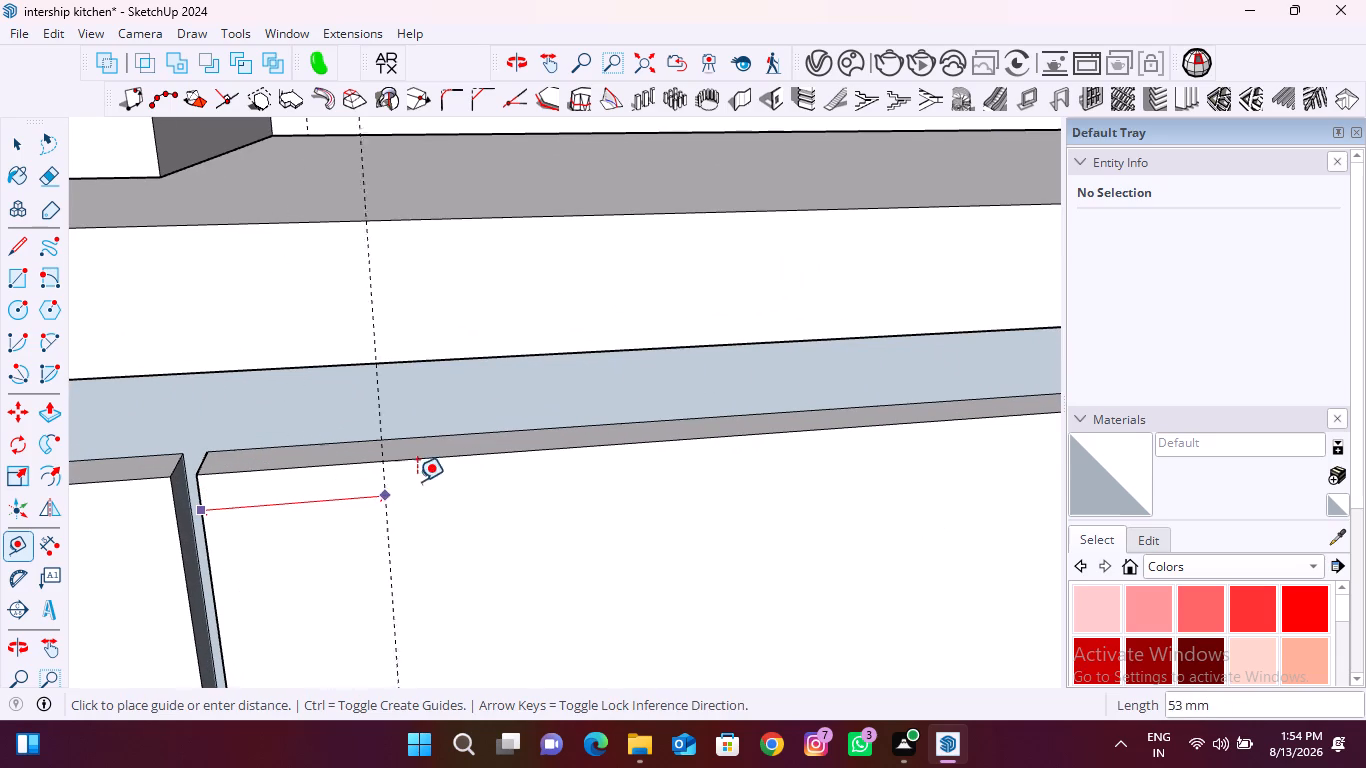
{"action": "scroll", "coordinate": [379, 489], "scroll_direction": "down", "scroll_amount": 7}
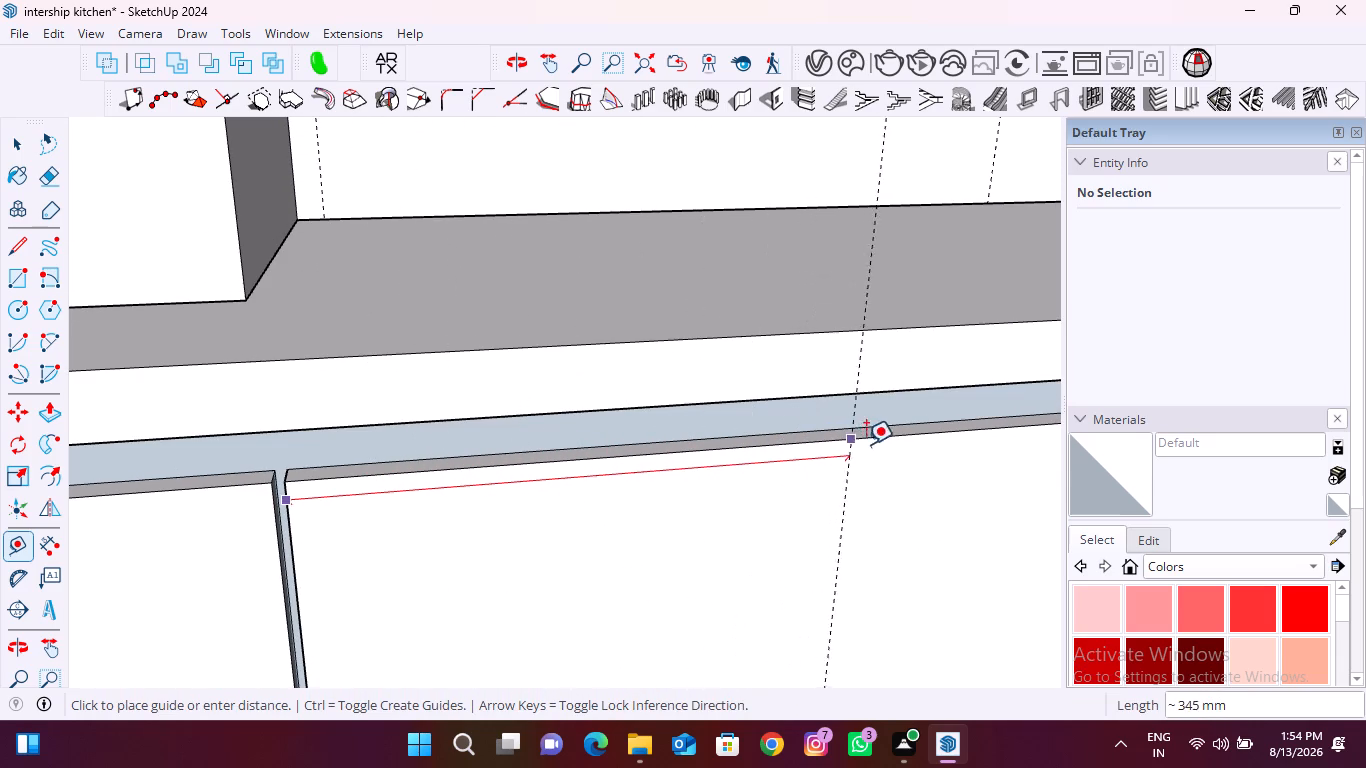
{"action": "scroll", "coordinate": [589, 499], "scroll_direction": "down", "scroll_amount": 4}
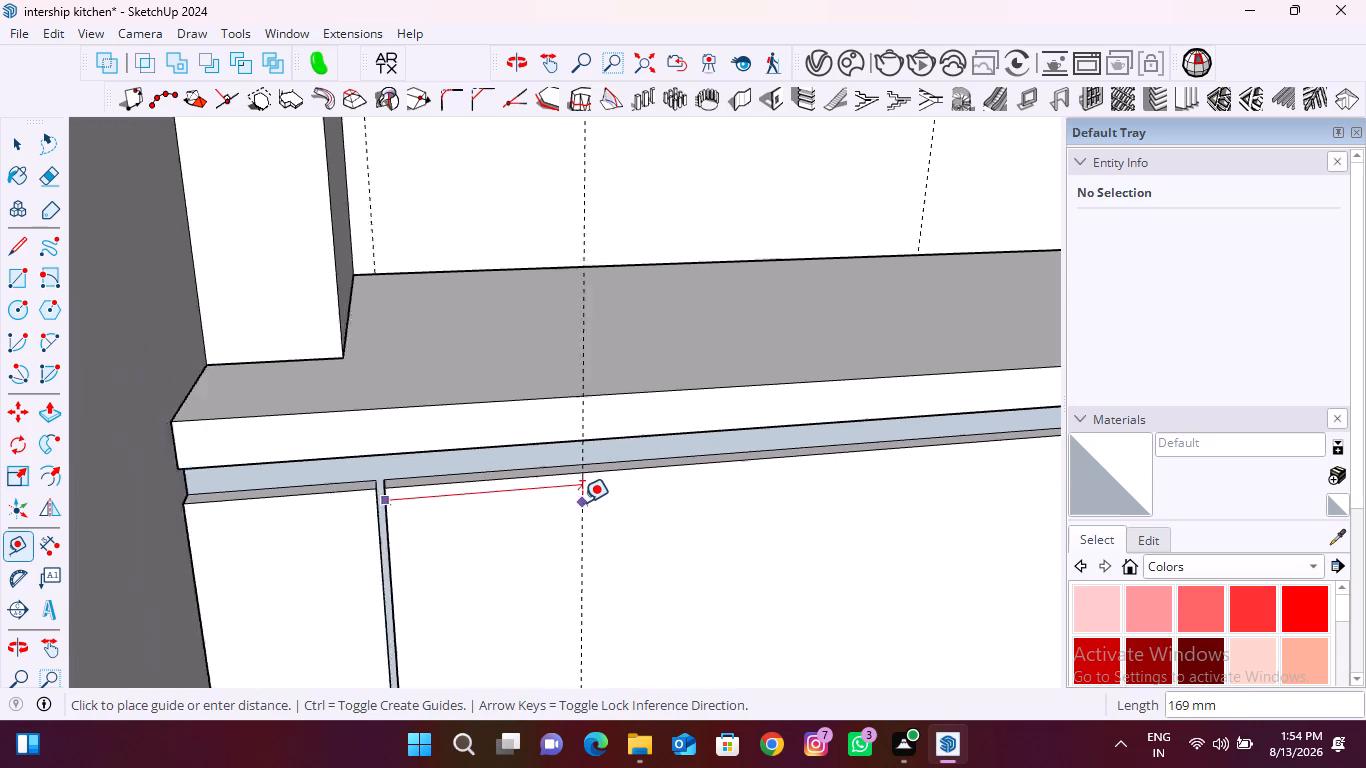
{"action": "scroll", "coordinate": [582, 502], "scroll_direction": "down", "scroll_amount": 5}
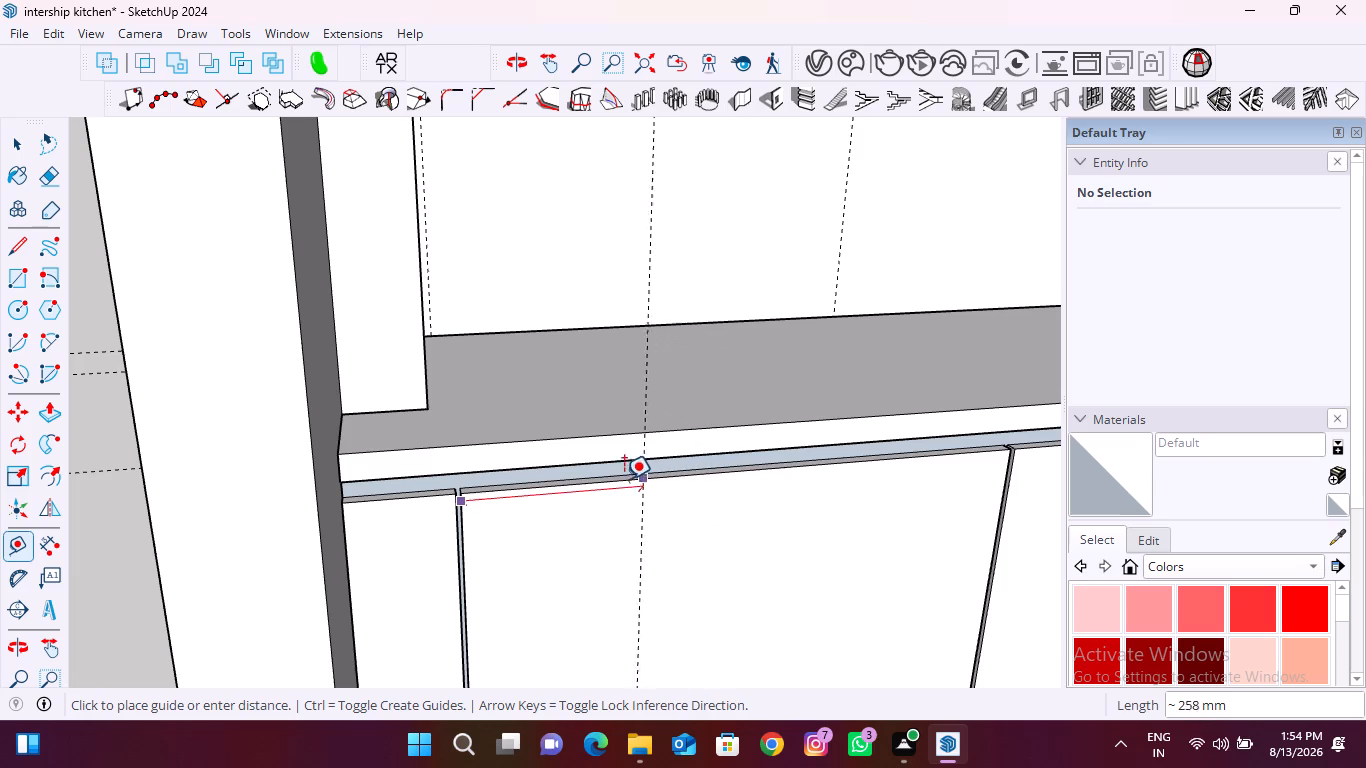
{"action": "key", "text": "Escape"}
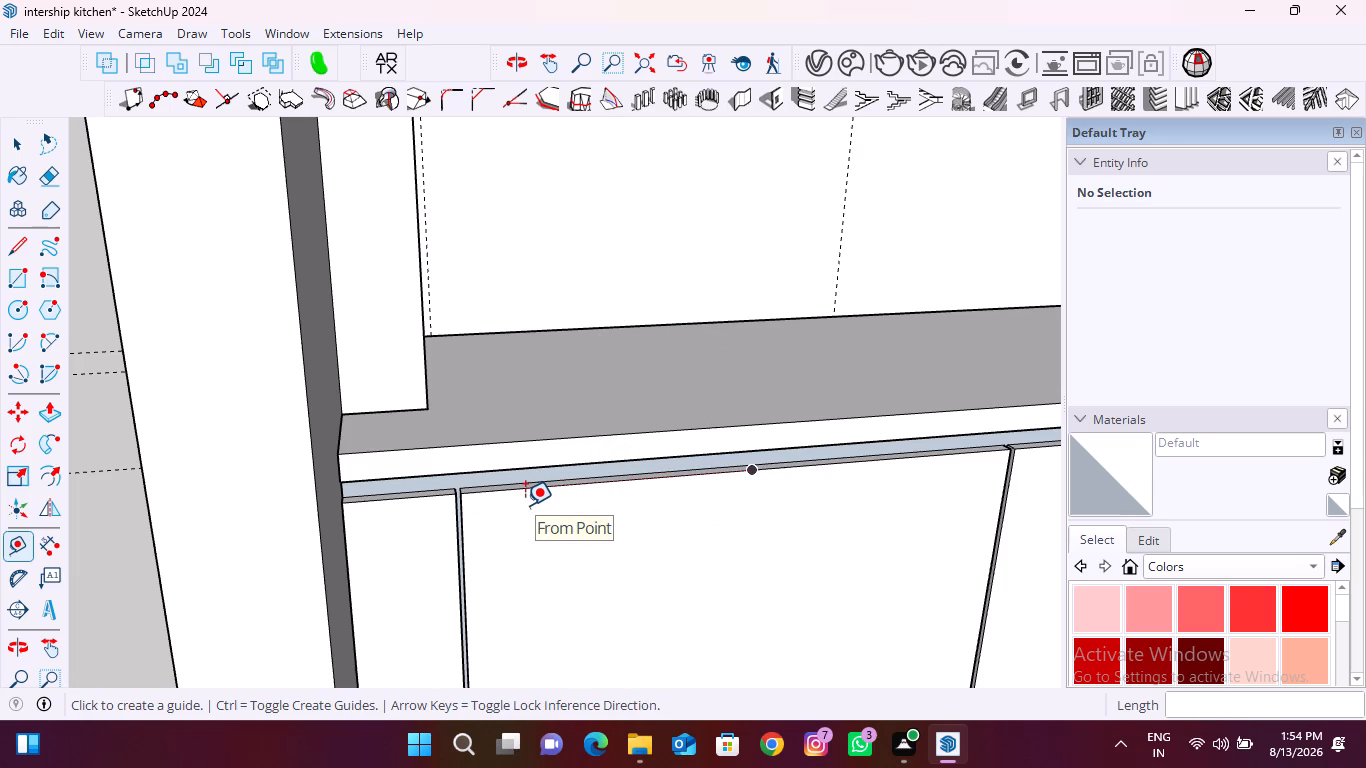
Draw a straight helper line across the front of the second base cabinet door from the column, from one side edge to the other.
{"action": "left_click", "coordinate": [27, 257]}
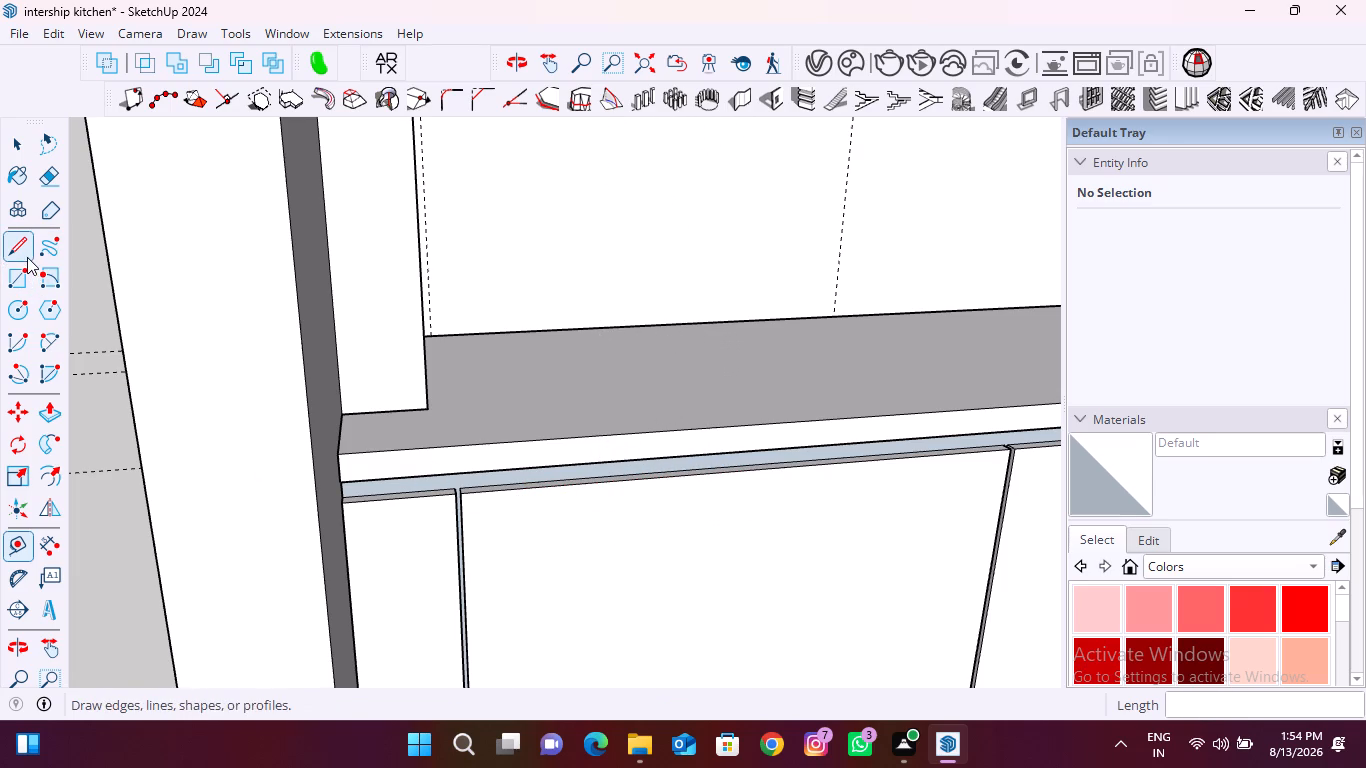
{"action": "scroll", "coordinate": [469, 560], "scroll_direction": "up", "scroll_amount": 10}
{"action": "left_click", "coordinate": [460, 563]}
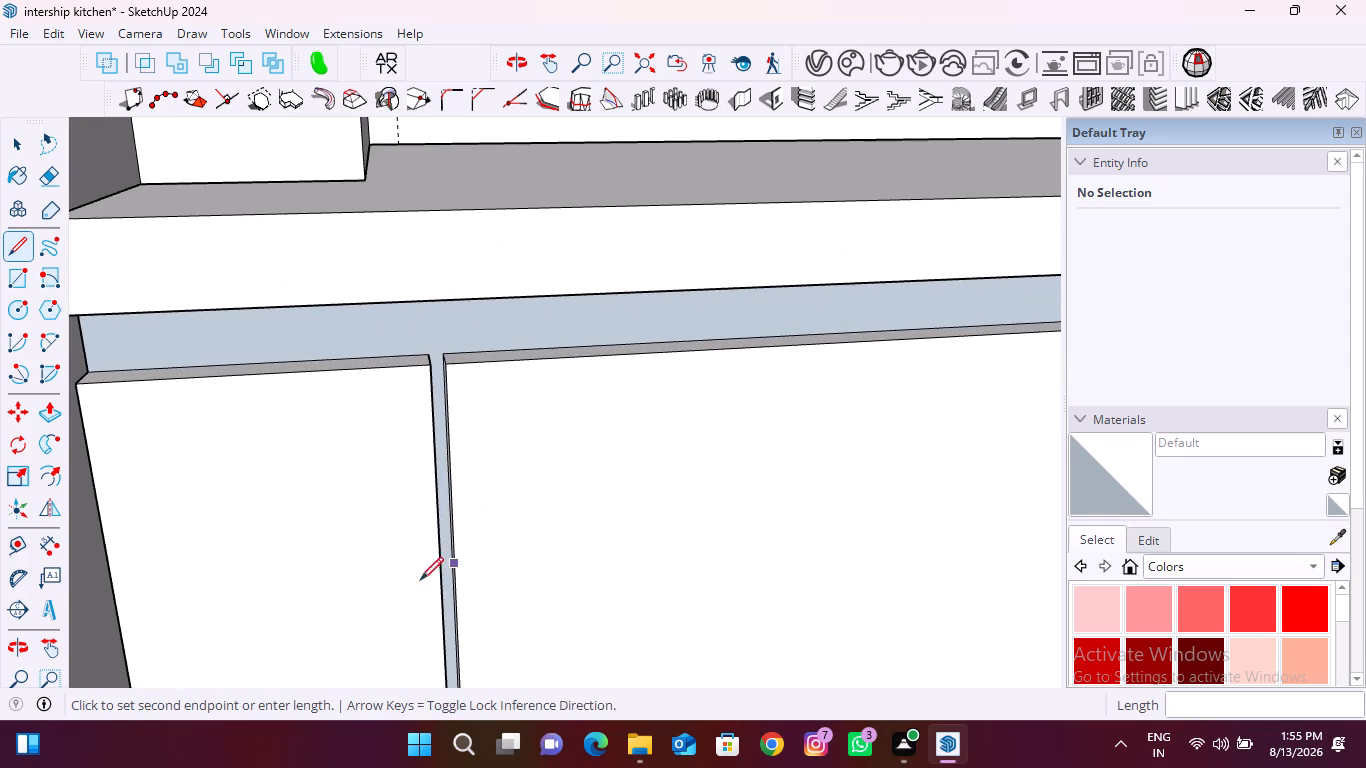
{"action": "scroll", "coordinate": [379, 586], "scroll_direction": "down", "scroll_amount": 15}
{"action": "scroll", "coordinate": [739, 563], "scroll_direction": "up", "scroll_amount": 8}
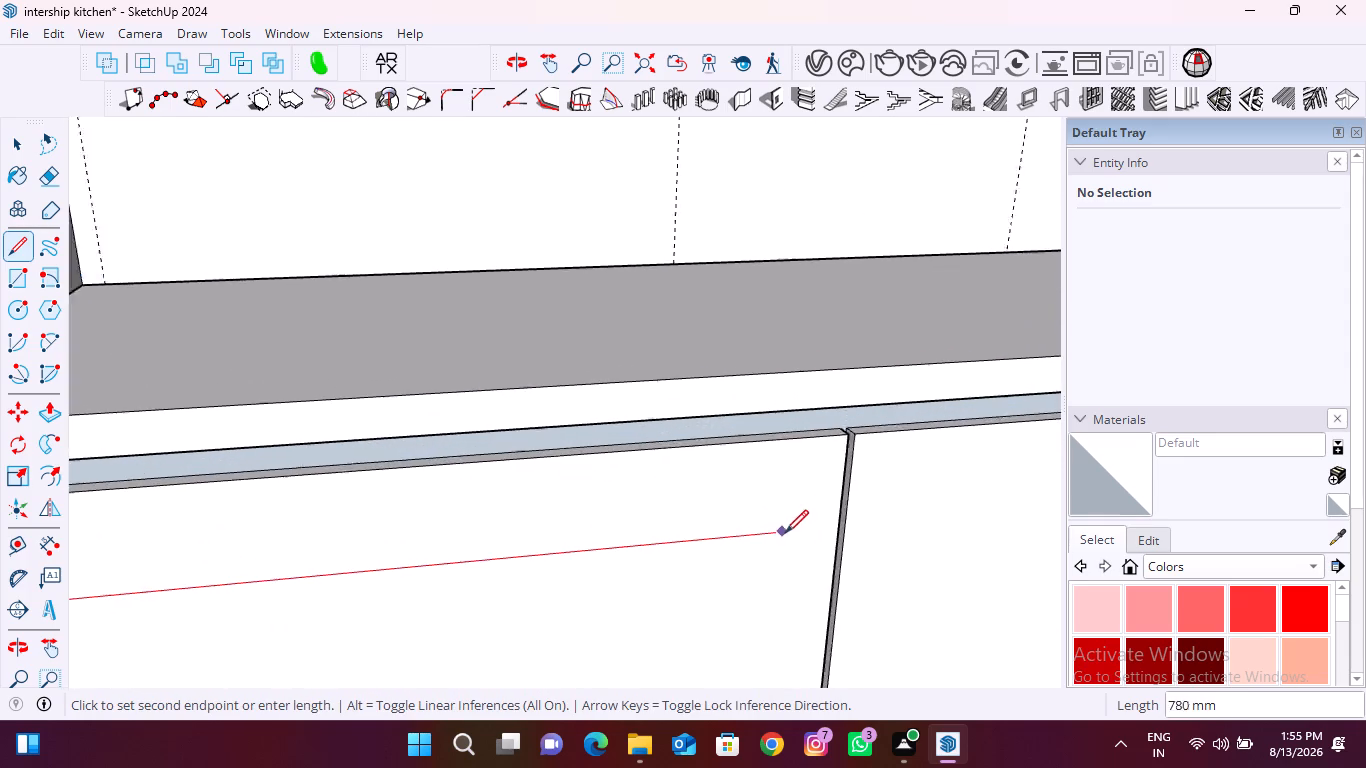
{"action": "scroll", "coordinate": [785, 533], "scroll_direction": "up", "scroll_amount": 4}
{"action": "left_click", "coordinate": [861, 518]}
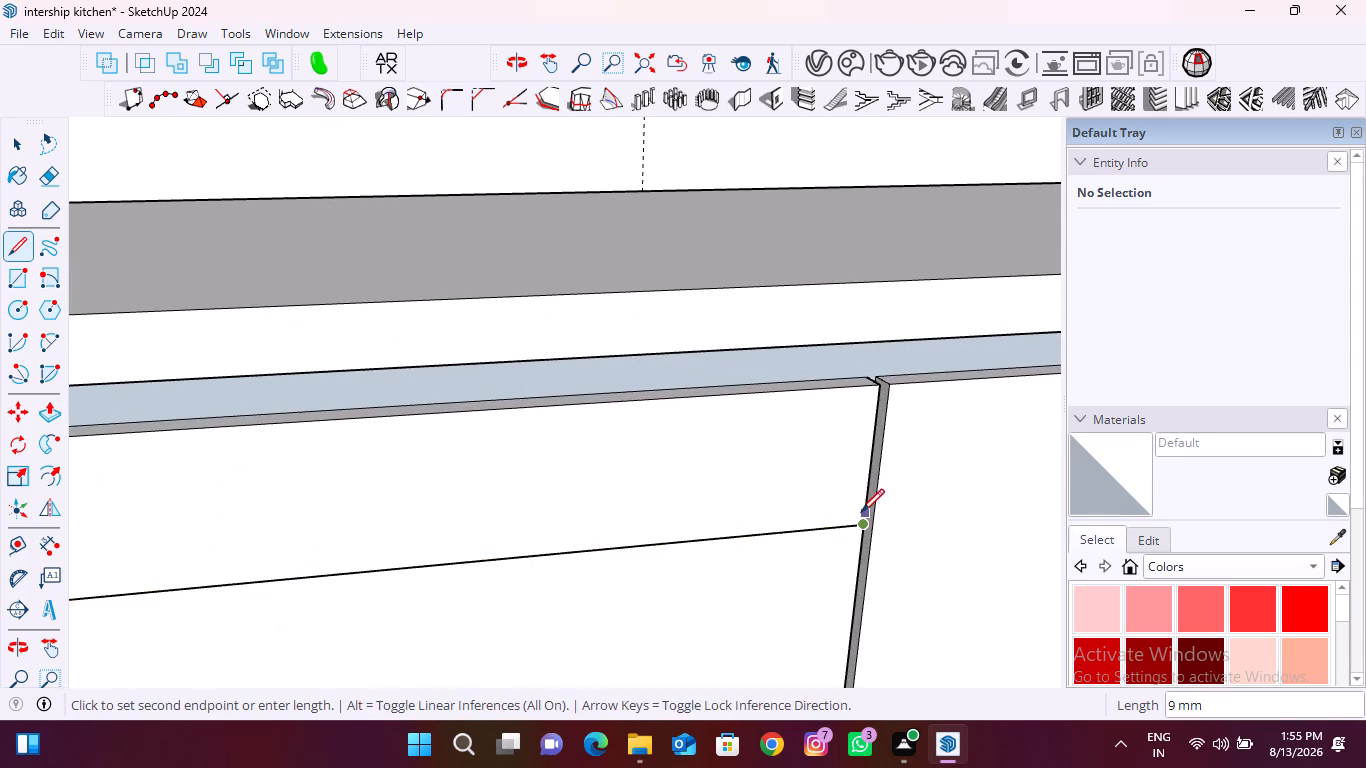
{"action": "key", "text": "space"}
Place a vertical guide about 422 mm in from the door's side edge farther from the column, crossing the helper line at its midpoint.
{"action": "key", "text": "t"}
{"action": "scroll", "coordinate": [696, 518], "scroll_direction": "down", "scroll_amount": 3}
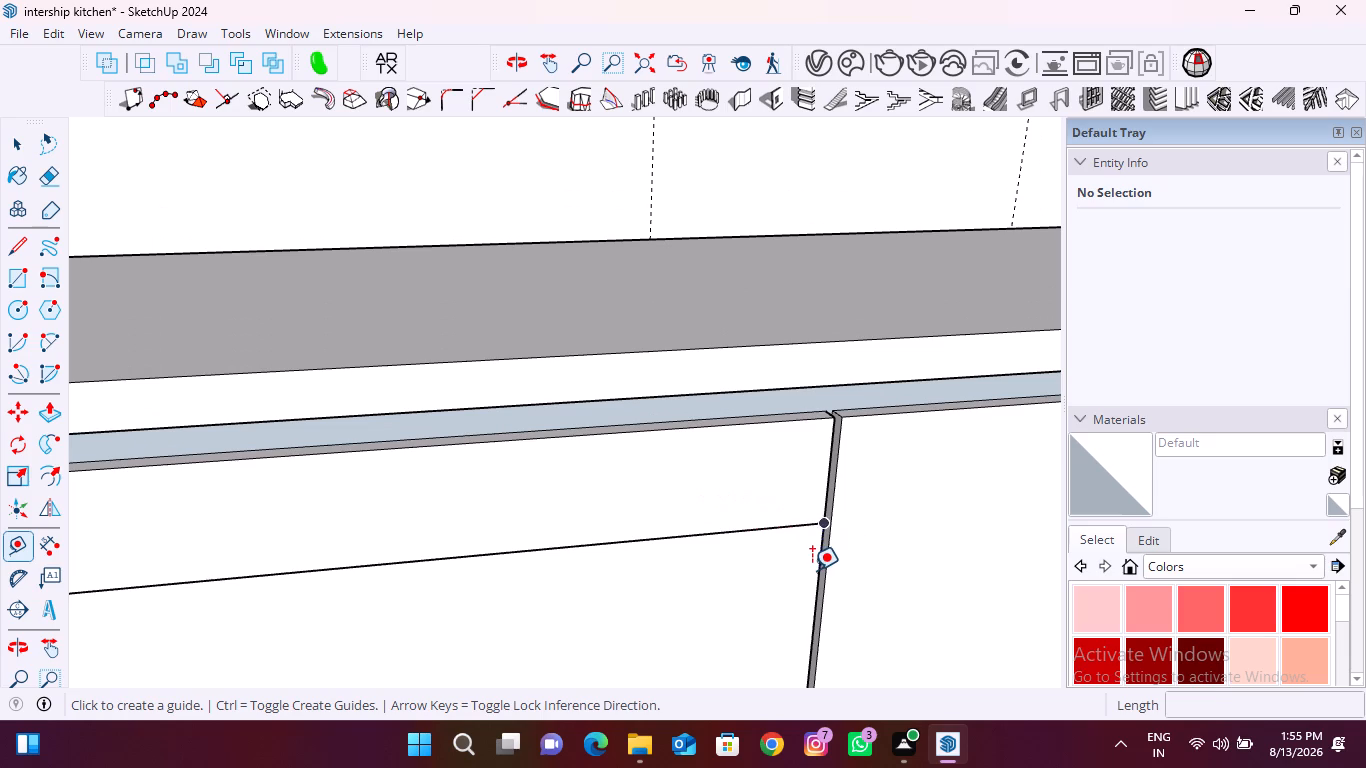
{"action": "left_click", "coordinate": [817, 565]}
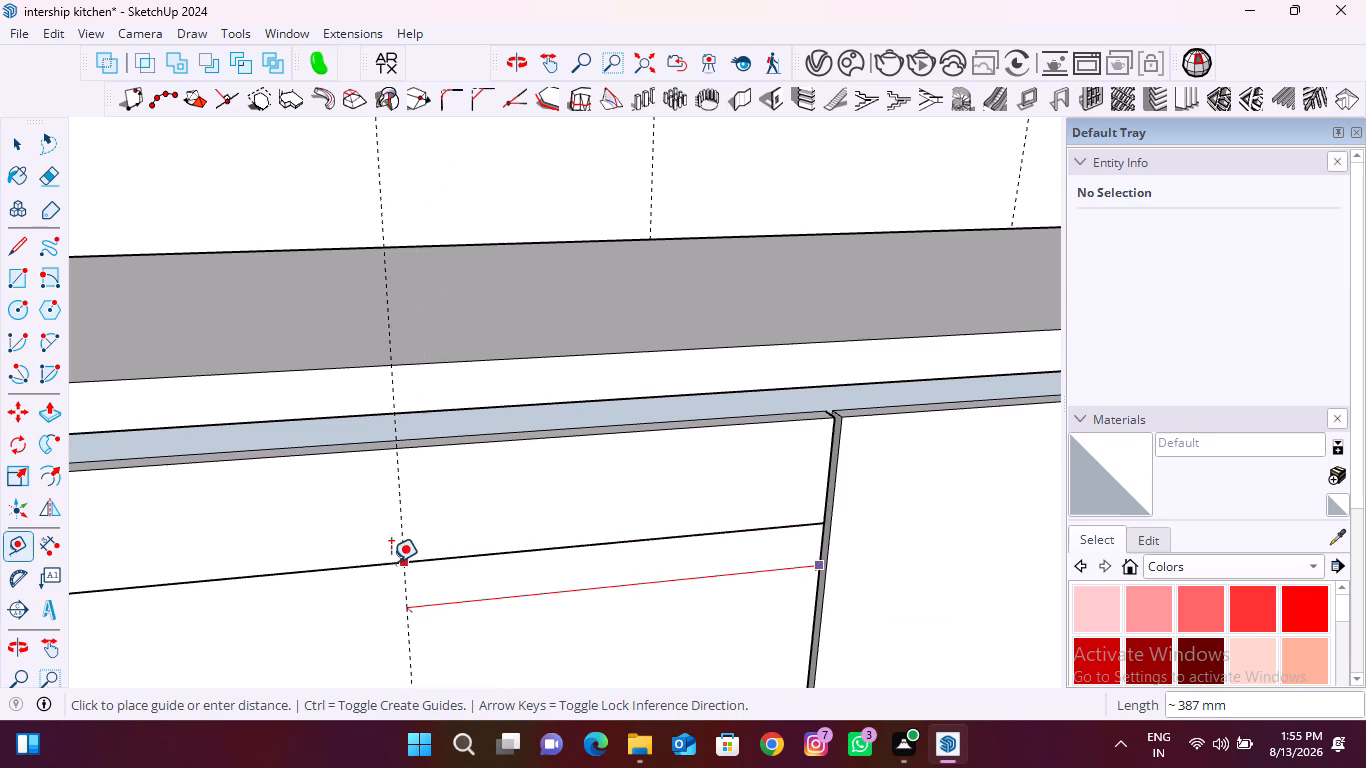
{"action": "left_click", "coordinate": [352, 568]}
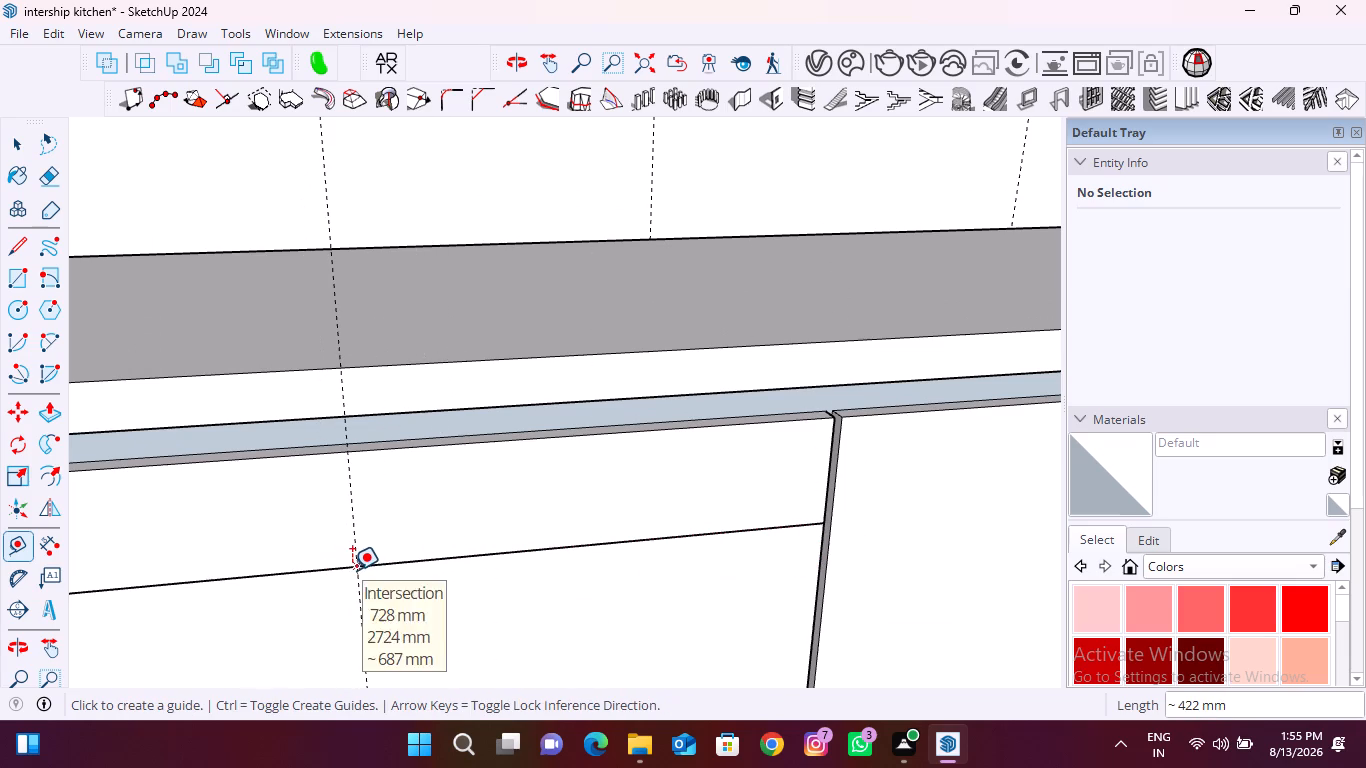
Delete the helper line across the door front.
{"action": "key", "text": "space"}
{"action": "scroll", "coordinate": [408, 548], "scroll_direction": "down", "scroll_amount": 9}
{"action": "left_click", "coordinate": [434, 551]}
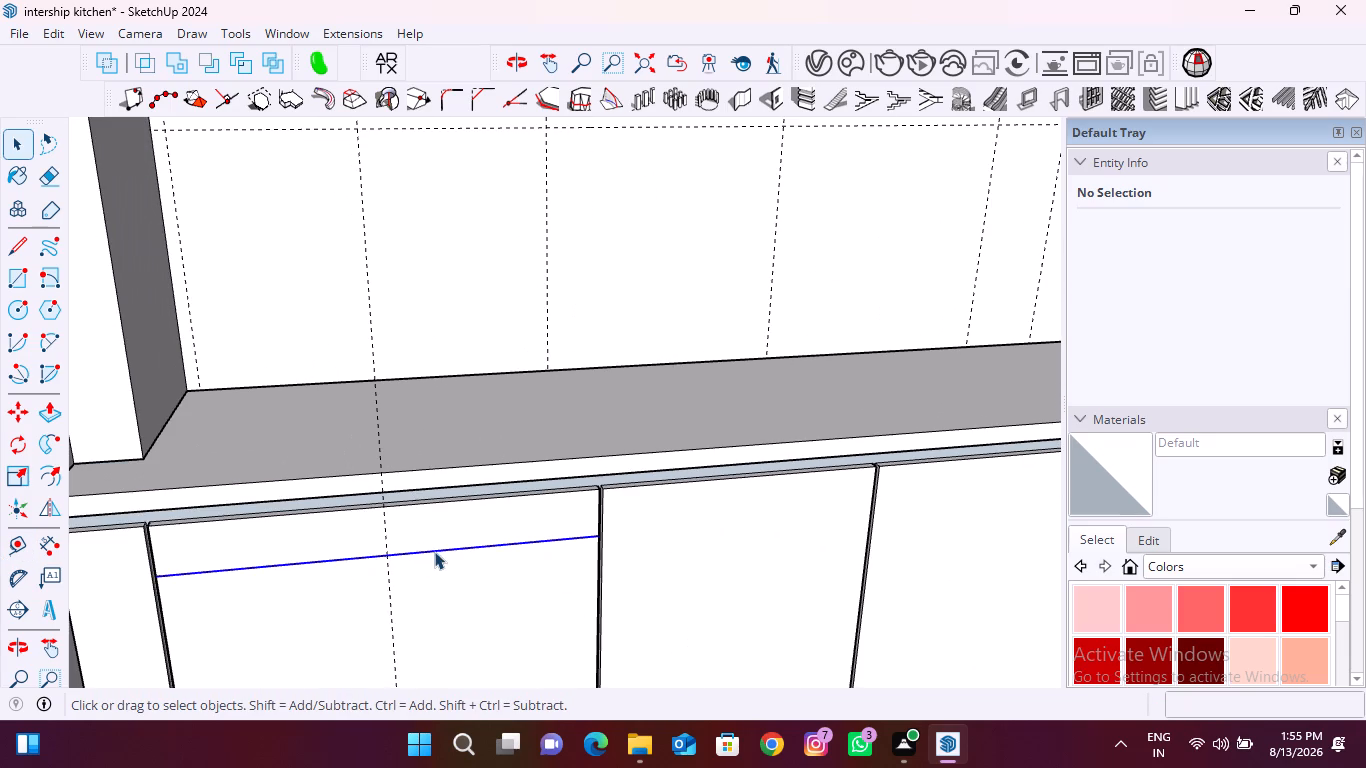
{"action": "key", "text": "Delete"}
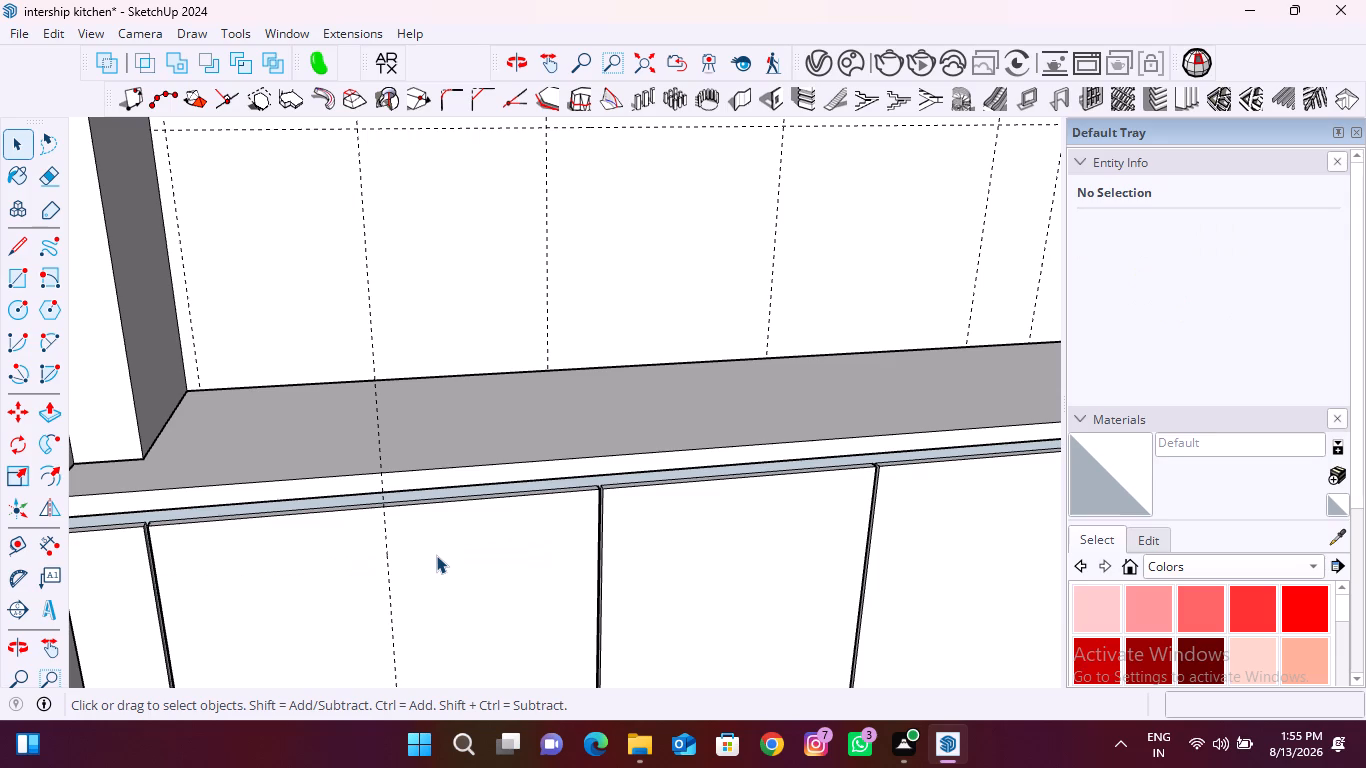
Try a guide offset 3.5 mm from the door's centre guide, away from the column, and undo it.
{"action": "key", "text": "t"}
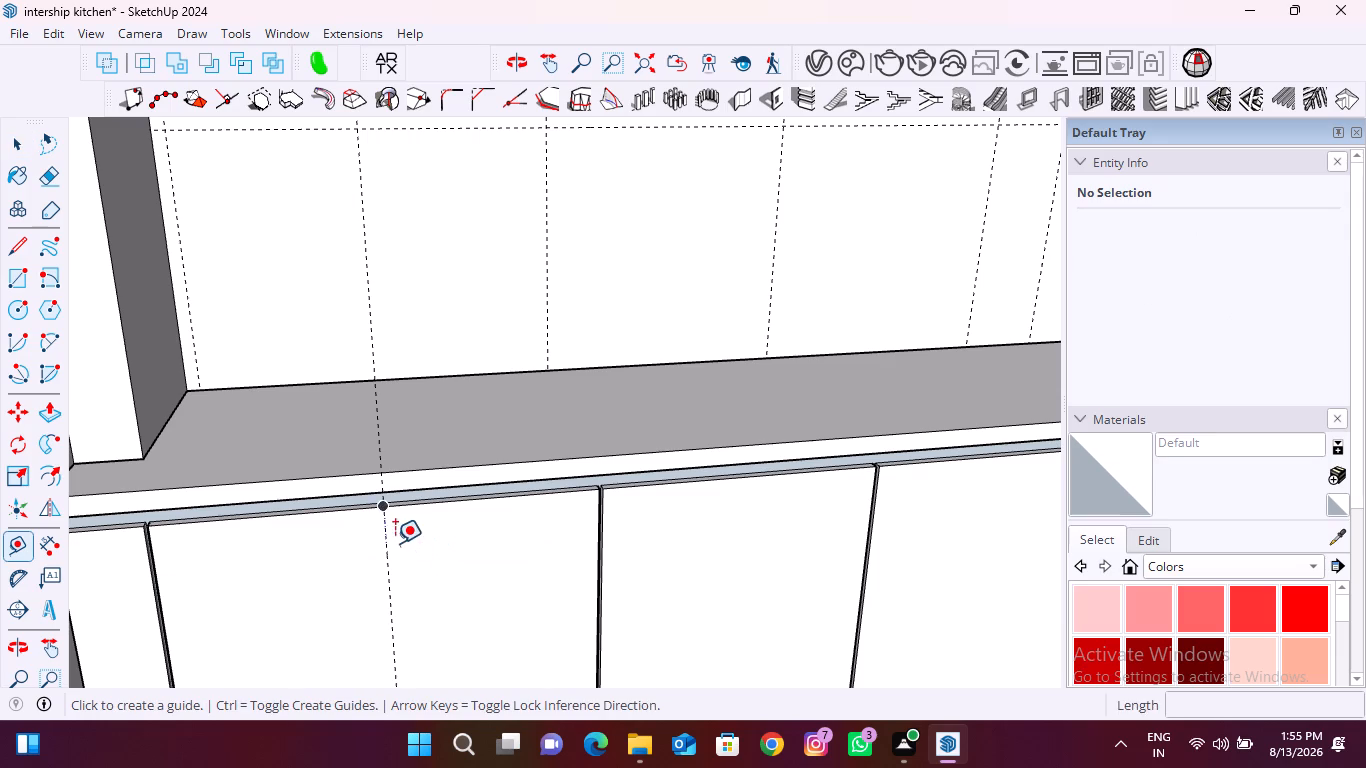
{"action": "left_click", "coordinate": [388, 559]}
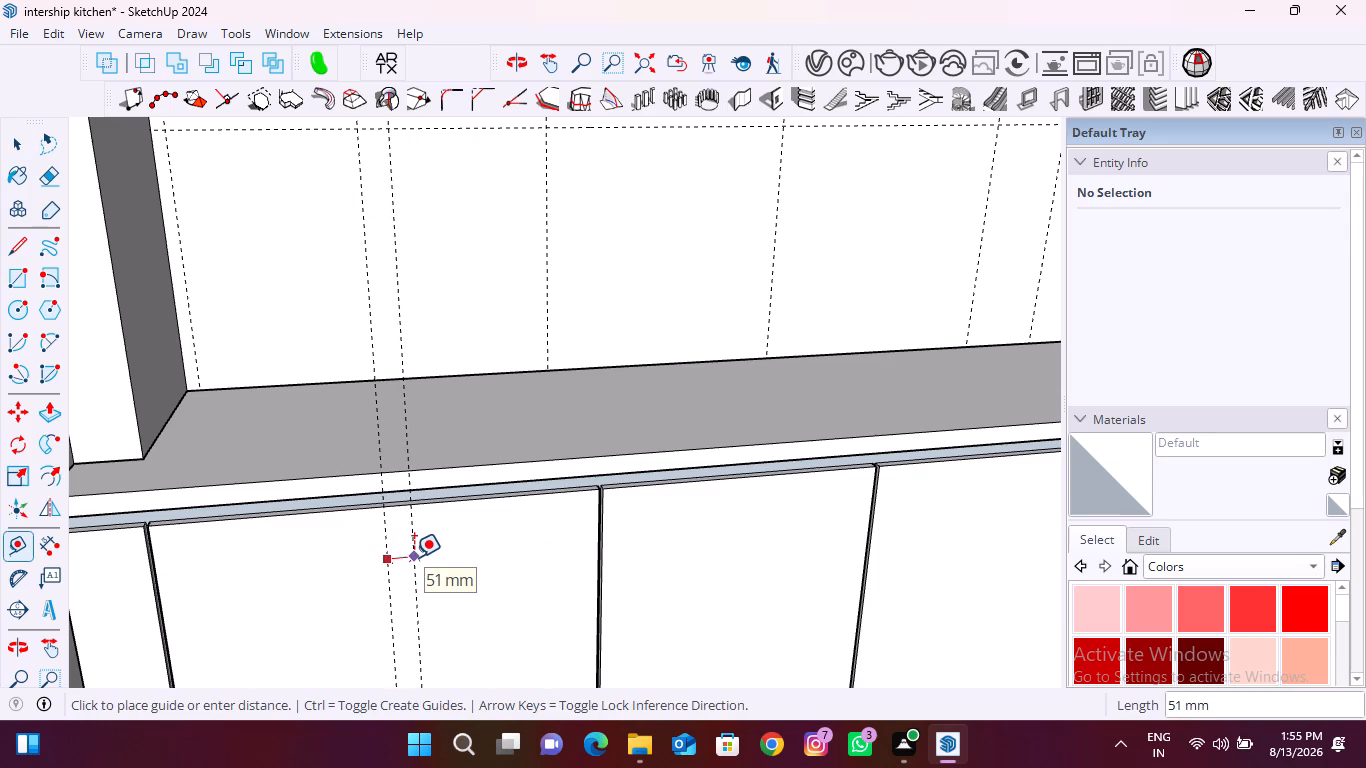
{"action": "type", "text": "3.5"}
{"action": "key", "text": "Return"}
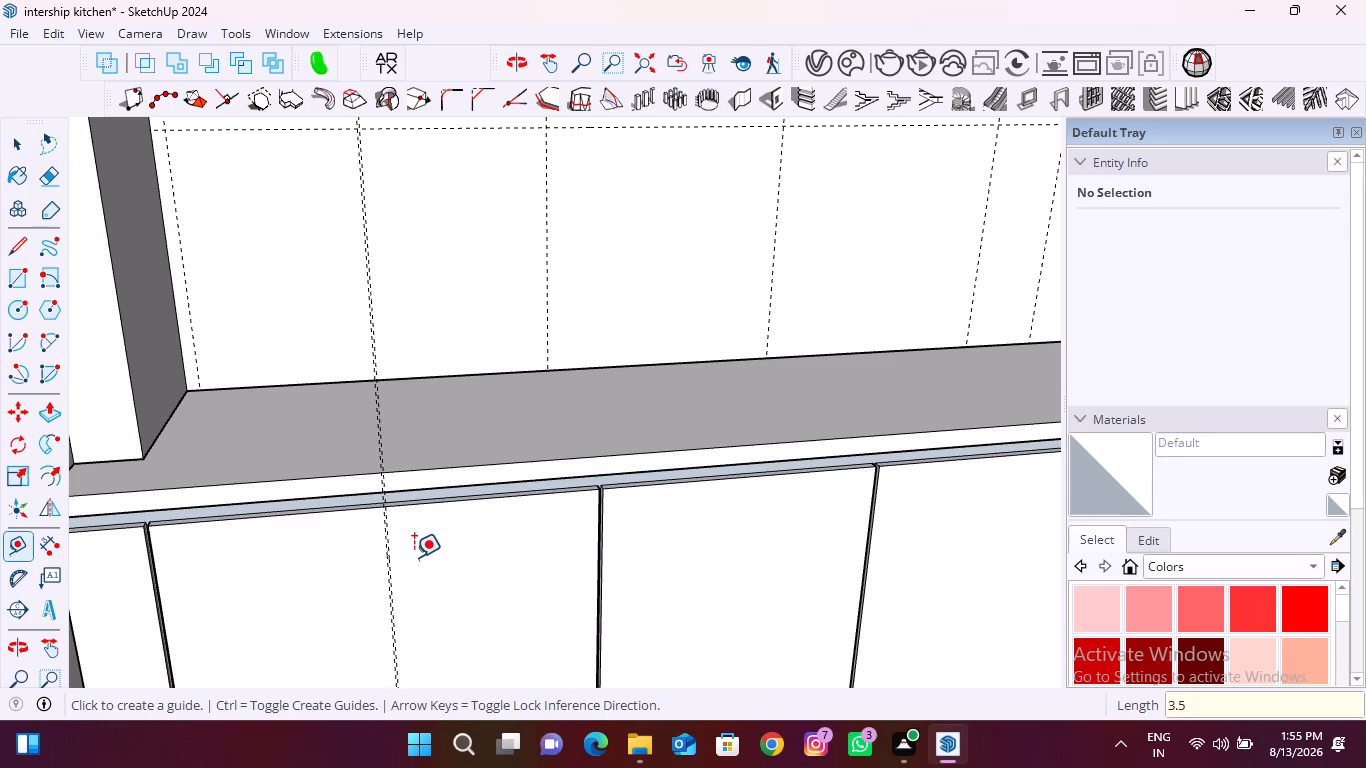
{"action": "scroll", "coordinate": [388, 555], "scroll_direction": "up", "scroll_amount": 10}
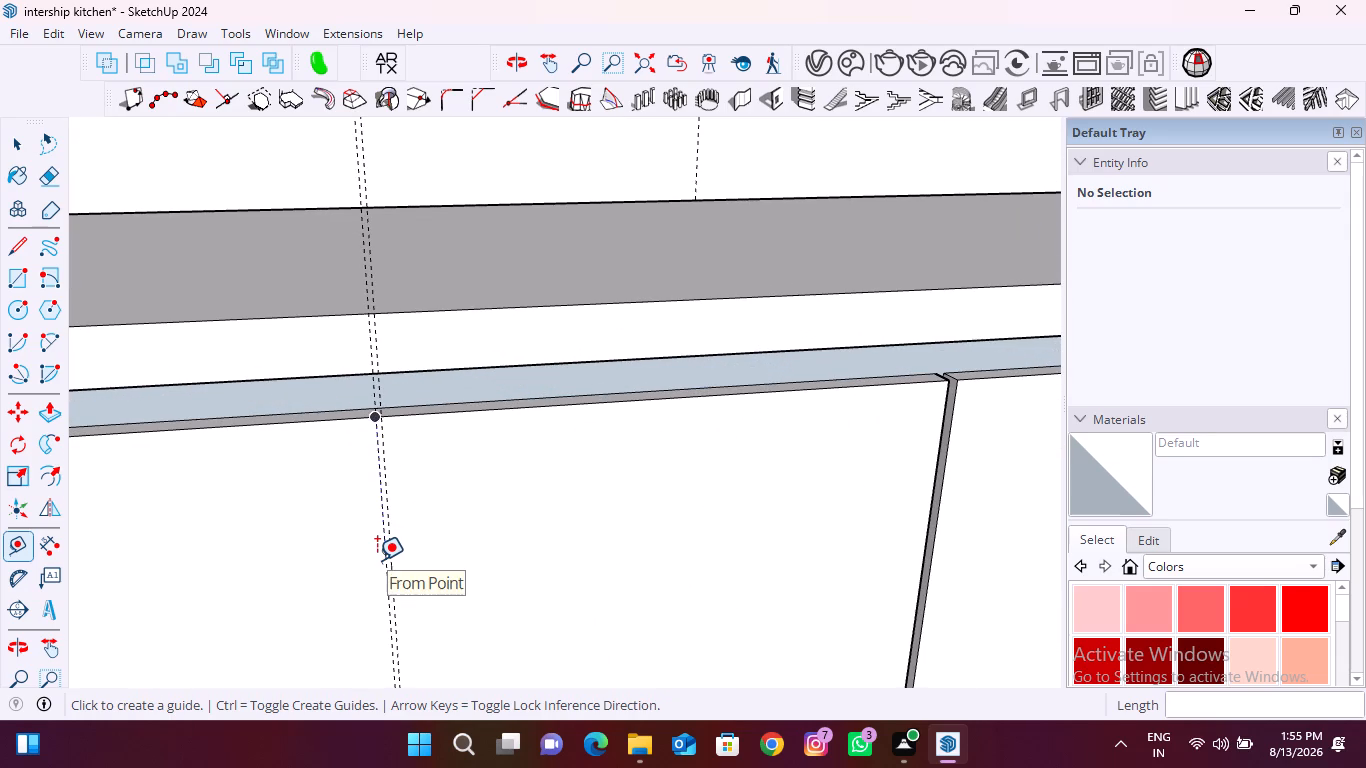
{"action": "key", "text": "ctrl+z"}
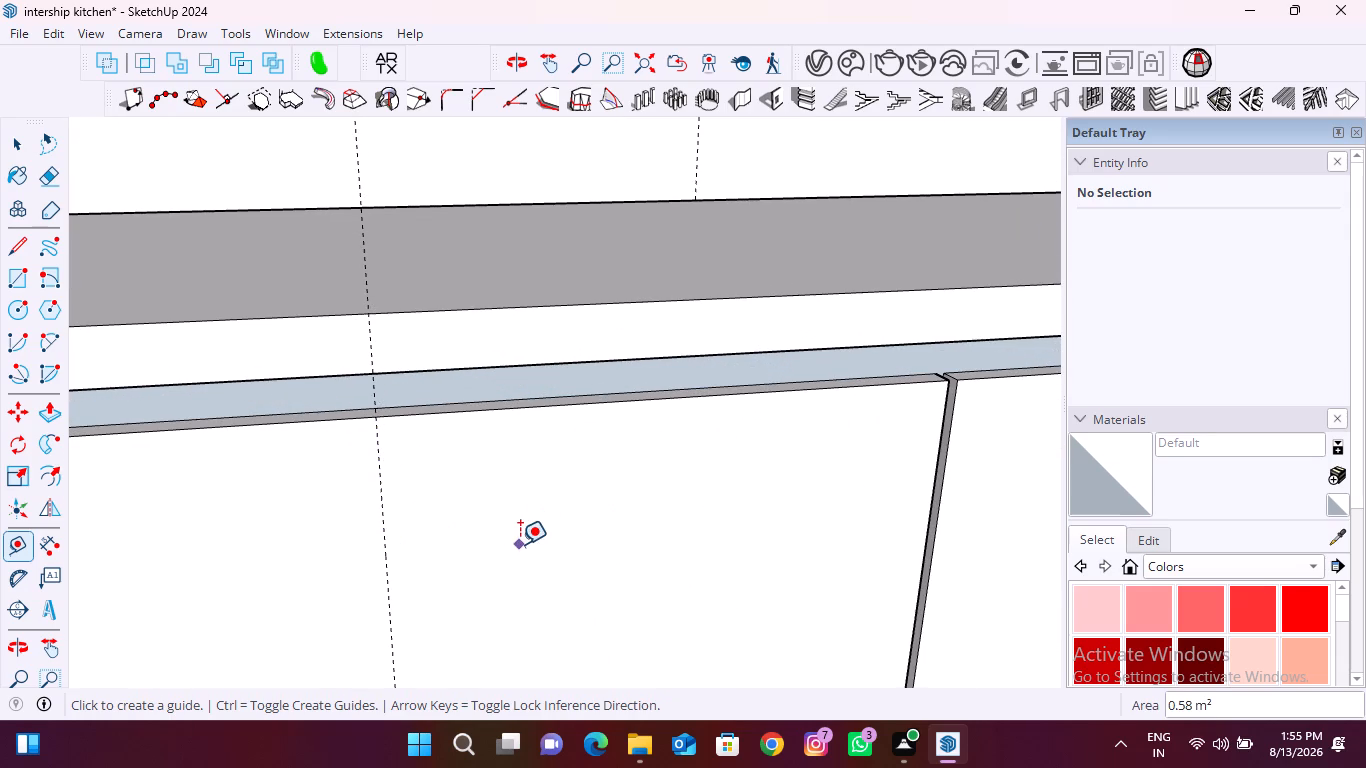
Place a guide 3.5 mm from the door's centre guide, on the side away from the column.
{"action": "left_click", "coordinate": [381, 525]}
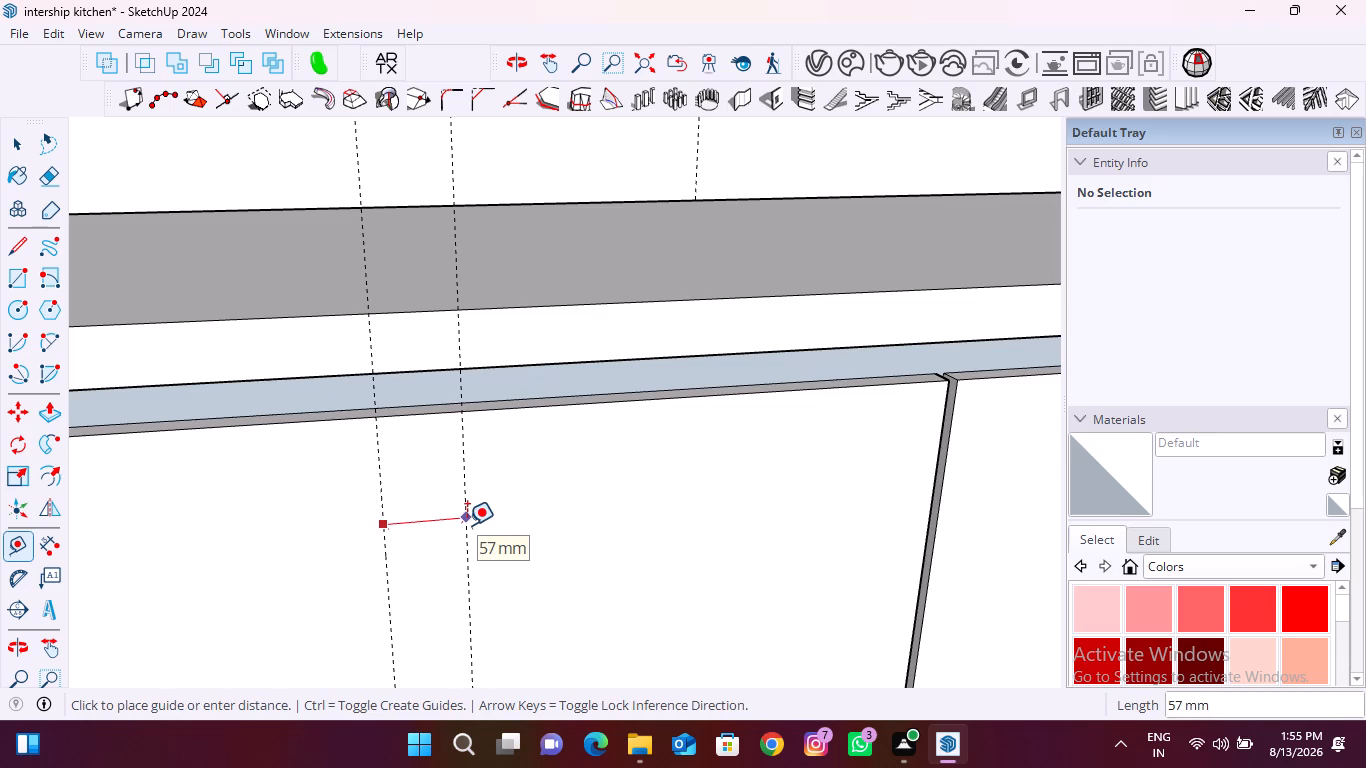
{"action": "type", "text": "3.5"}
{"action": "key", "text": "Return"}
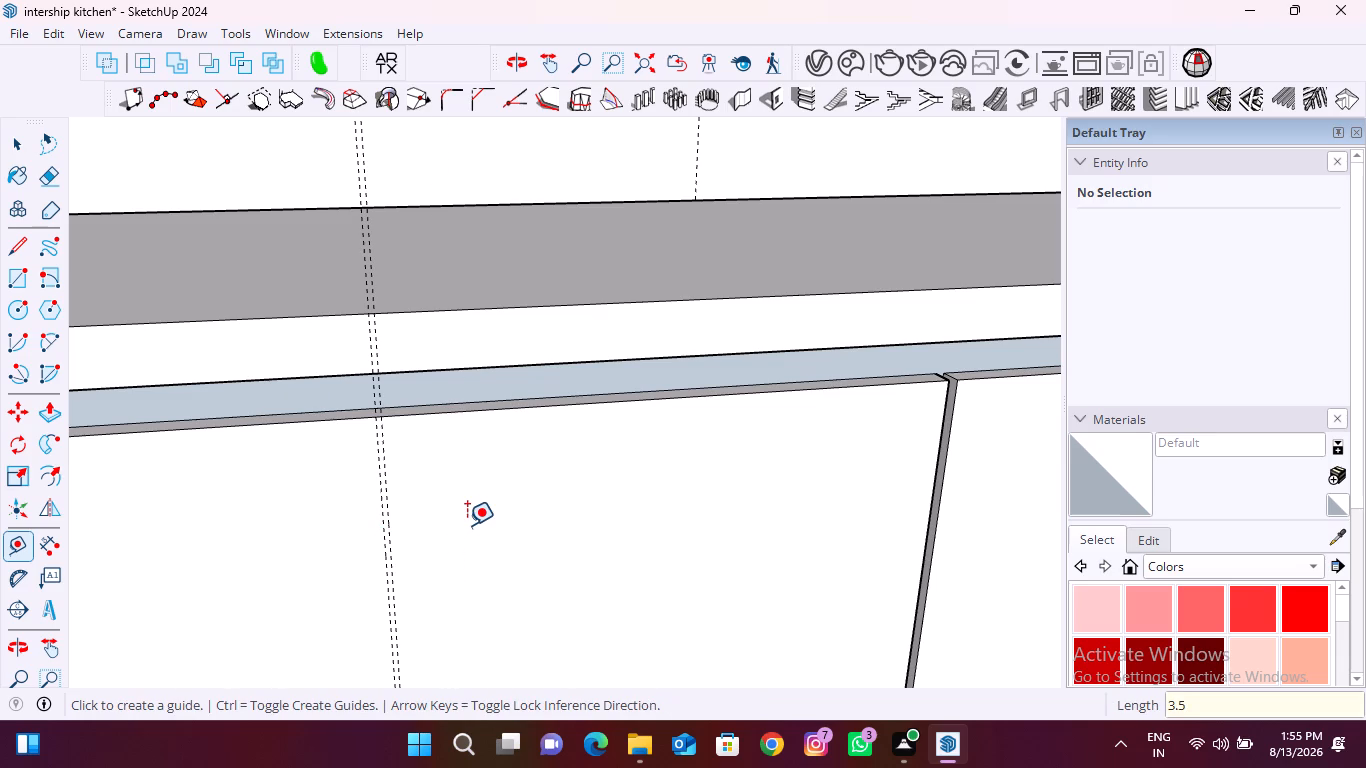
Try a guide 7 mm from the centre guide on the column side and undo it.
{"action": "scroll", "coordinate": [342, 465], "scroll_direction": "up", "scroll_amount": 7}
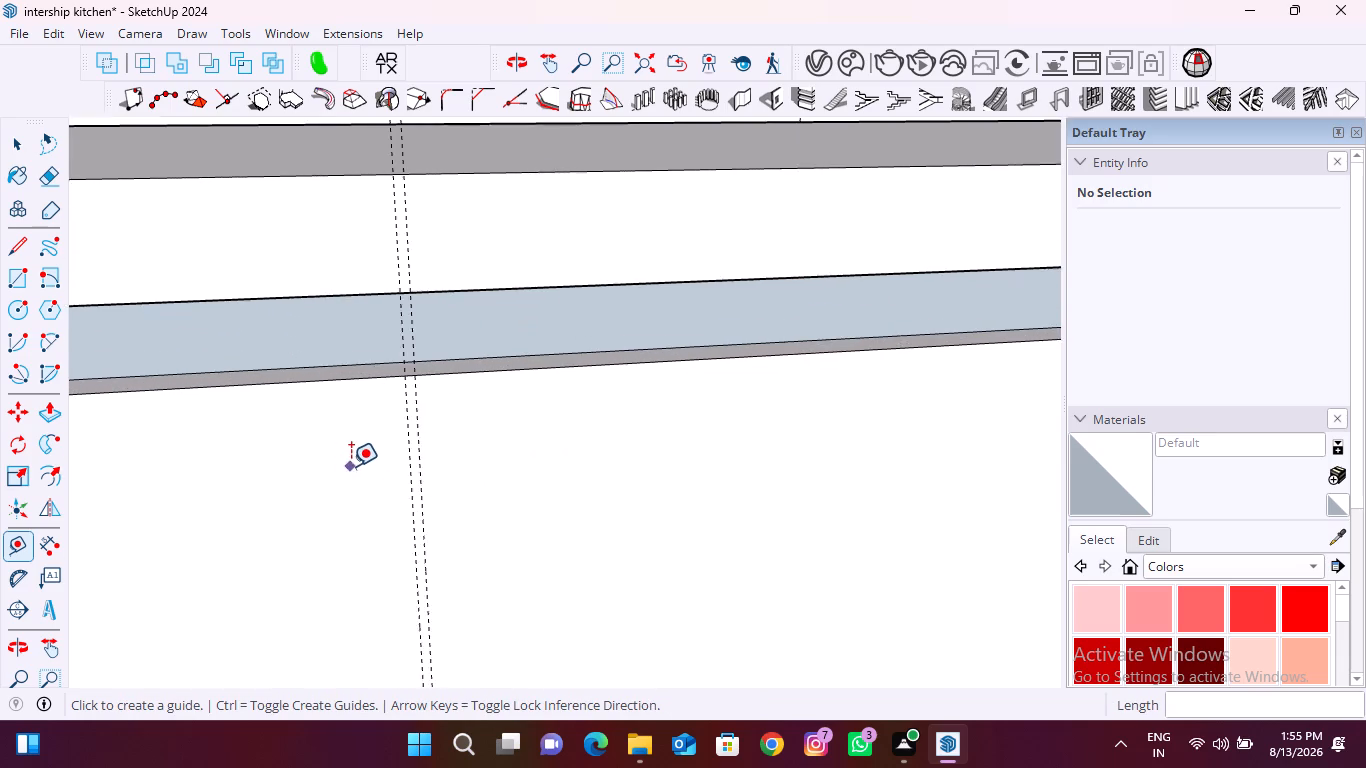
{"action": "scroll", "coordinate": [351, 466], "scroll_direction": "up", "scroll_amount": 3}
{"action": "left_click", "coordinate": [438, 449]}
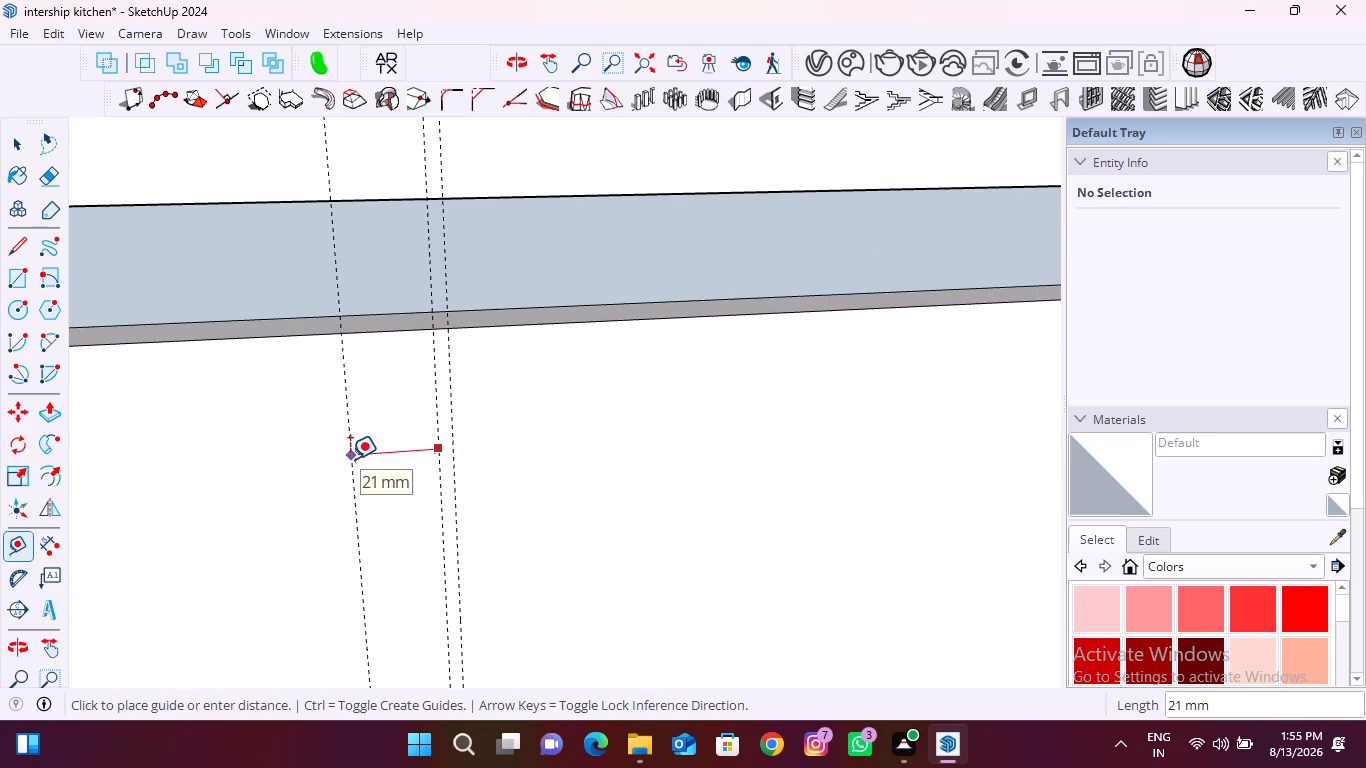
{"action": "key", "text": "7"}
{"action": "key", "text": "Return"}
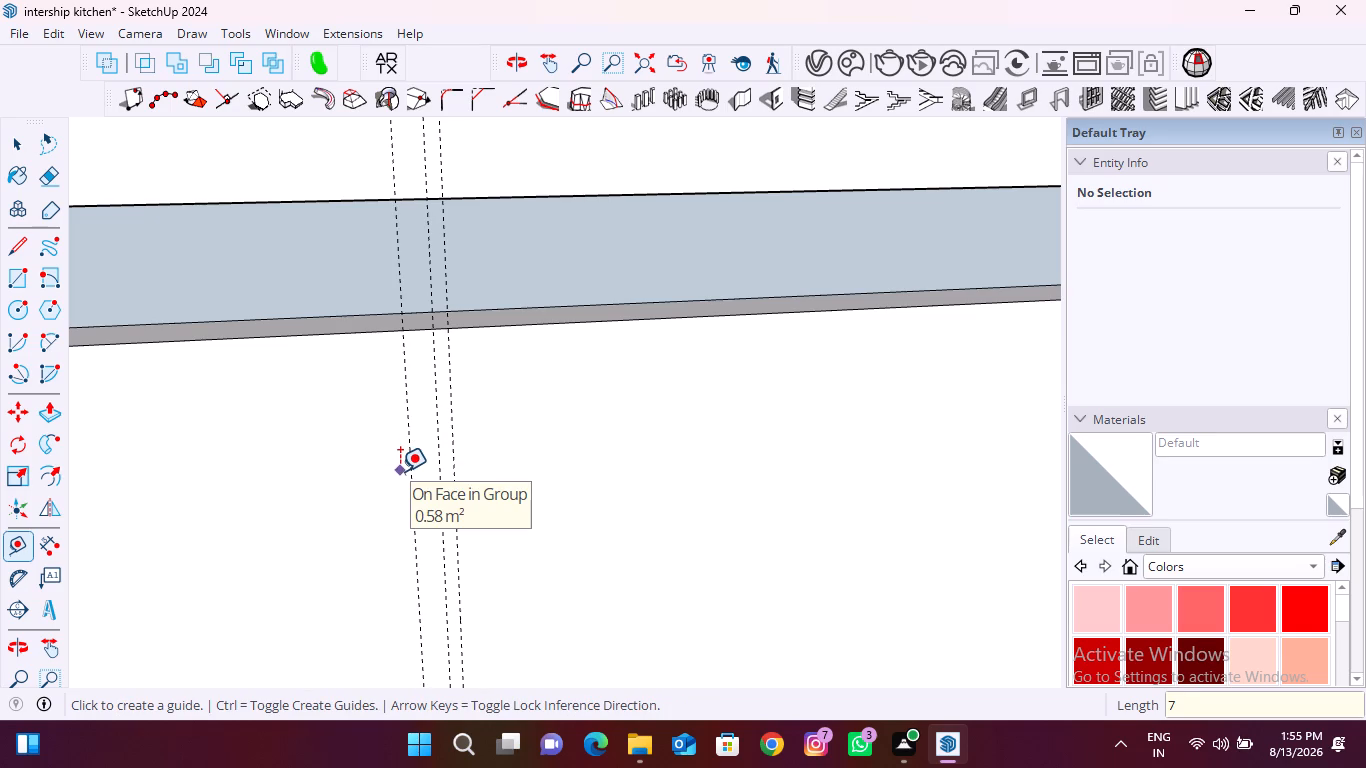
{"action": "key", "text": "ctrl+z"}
Place a guide 7 mm from the offset guide, back towards the column, and delete the centre guide between them.
{"action": "left_click", "coordinate": [455, 467]}
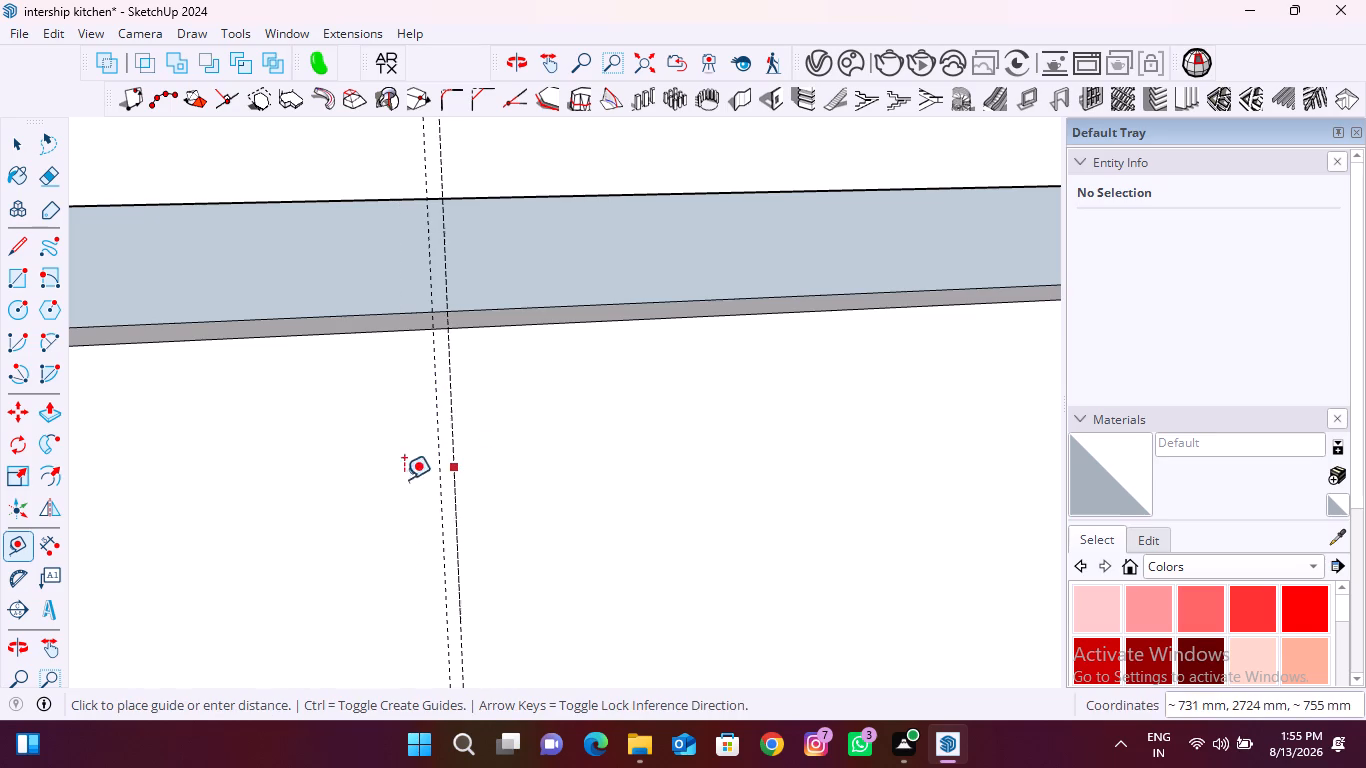
{"action": "key", "text": "7"}
{"action": "key", "text": "Return"}
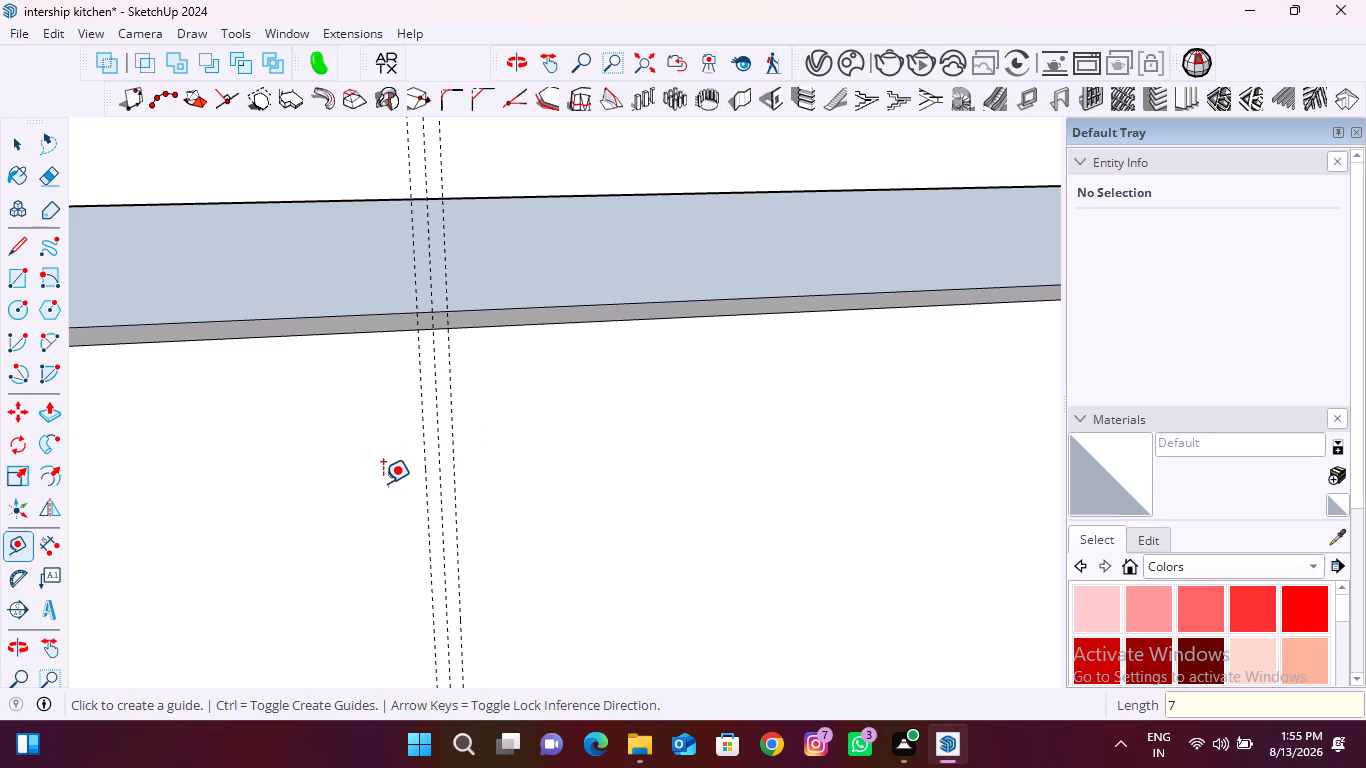
{"action": "key", "text": "space"}
{"action": "left_click", "coordinate": [438, 472]}
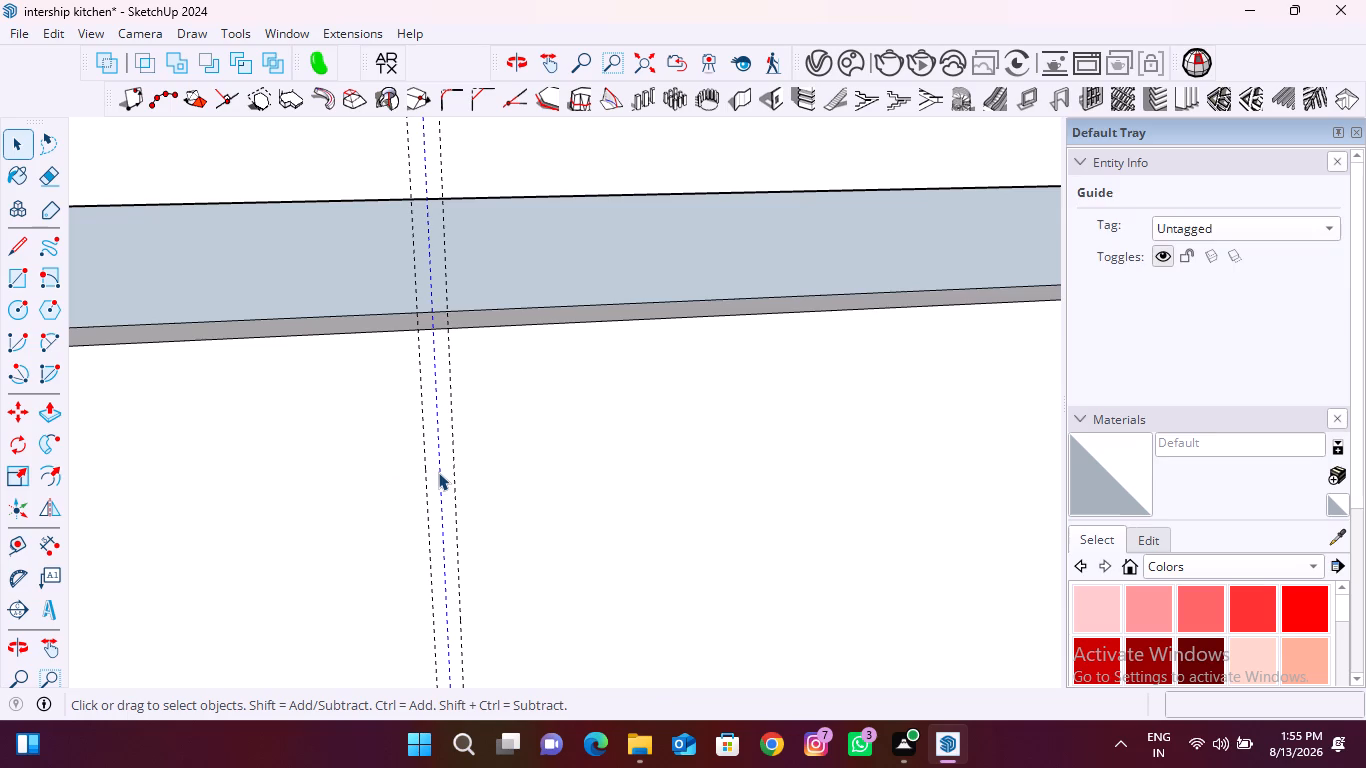
{"action": "key", "text": "Delete"}
Draw a line across the door's top edge at each of the two guides, from the front edge to the back edge.
{"action": "middle_click_drag", "start_coordinate": [404, 317], "coordinate": [448, 393]}
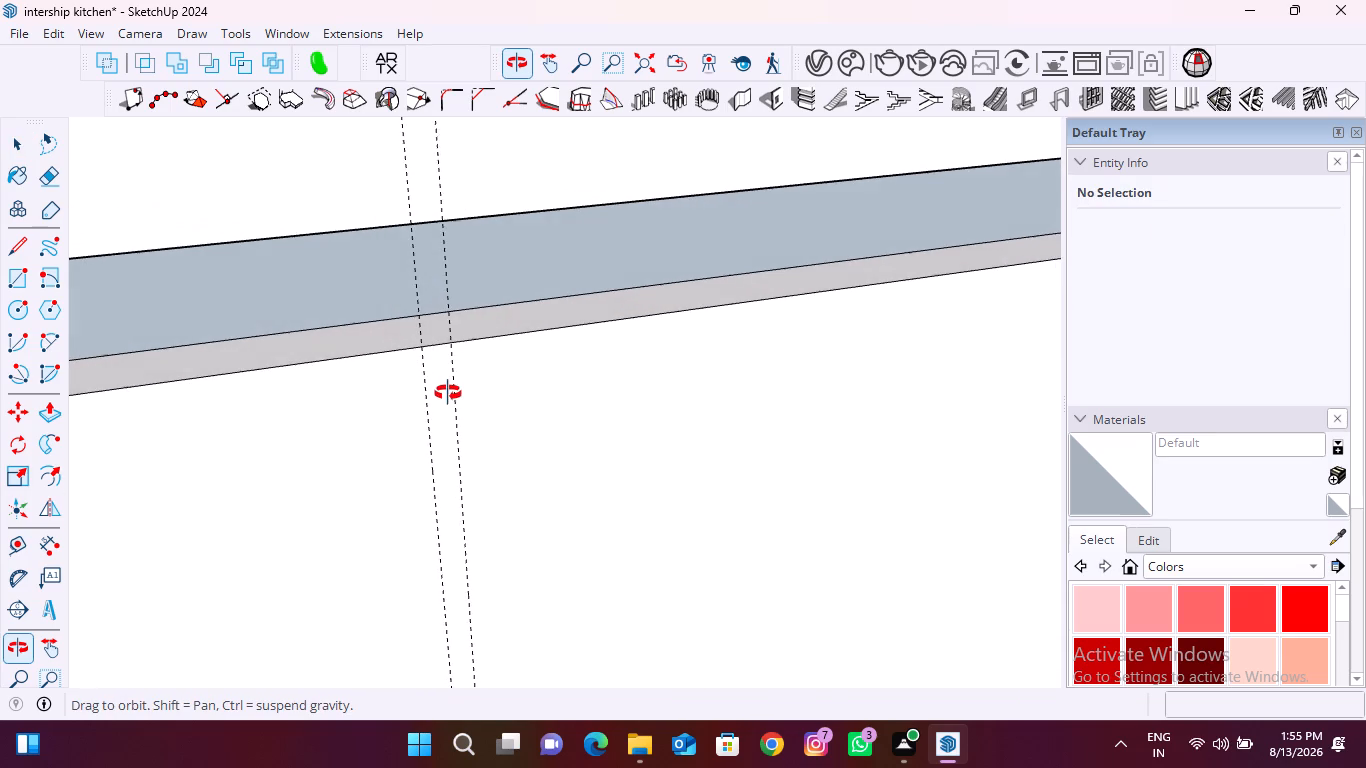
{"action": "middle_click_drag", "start_coordinate": [448, 393], "coordinate": [480, 449]}
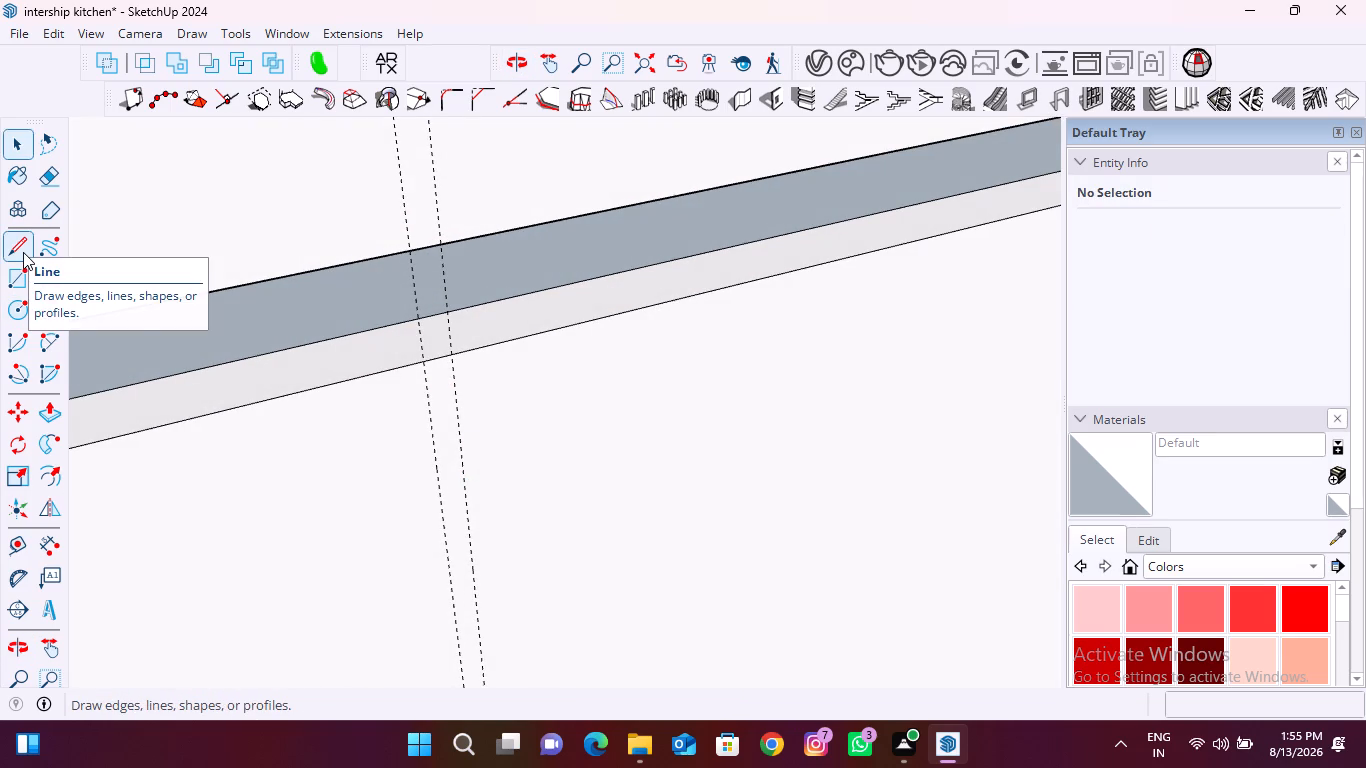
{"action": "left_click", "coordinate": [23, 252]}
{"action": "left_click", "coordinate": [420, 361]}
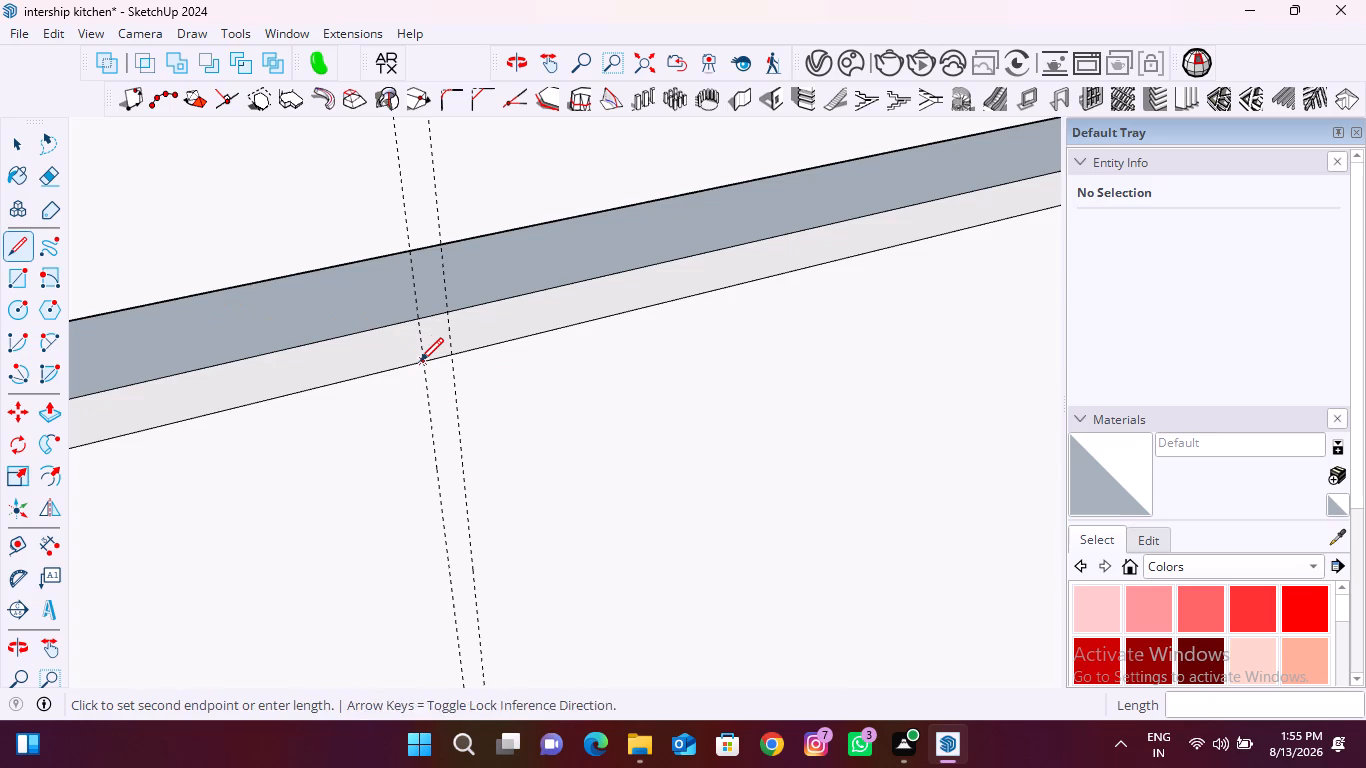
{"action": "left_click", "coordinate": [400, 326]}
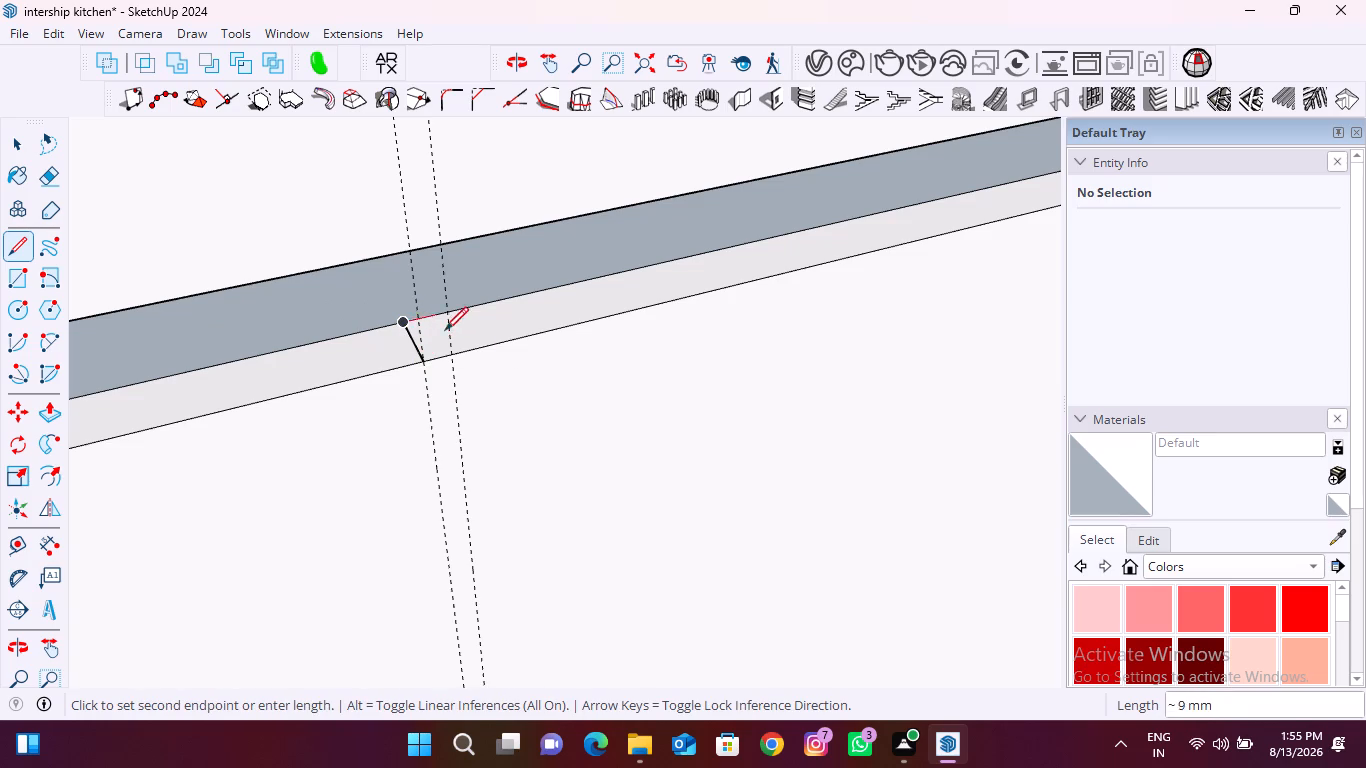
{"action": "key", "text": "Escape"}
{"action": "middle_click_drag", "start_coordinate": [424, 361], "coordinate": [287, 336]}
{"action": "scroll", "coordinate": [466, 317], "scroll_direction": "up", "scroll_amount": 12}
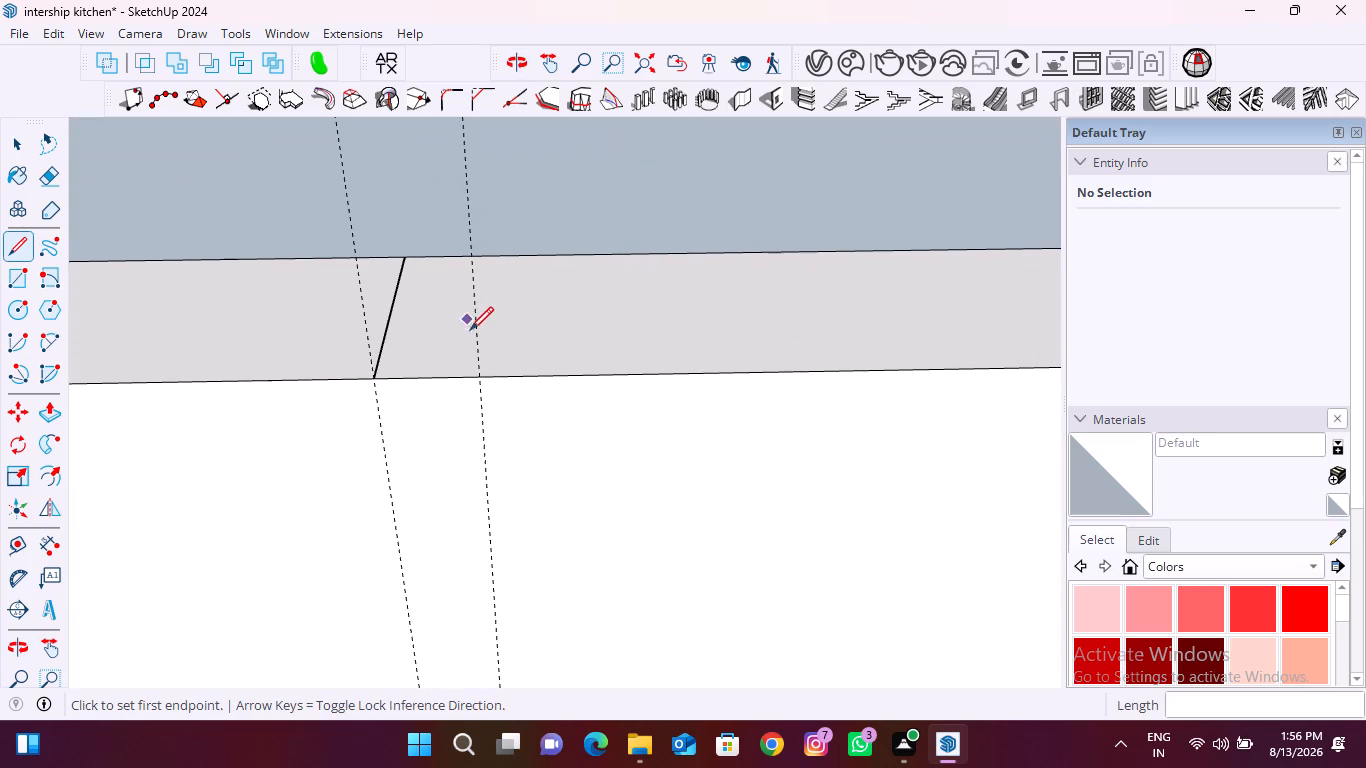
{"action": "left_click", "coordinate": [480, 370]}
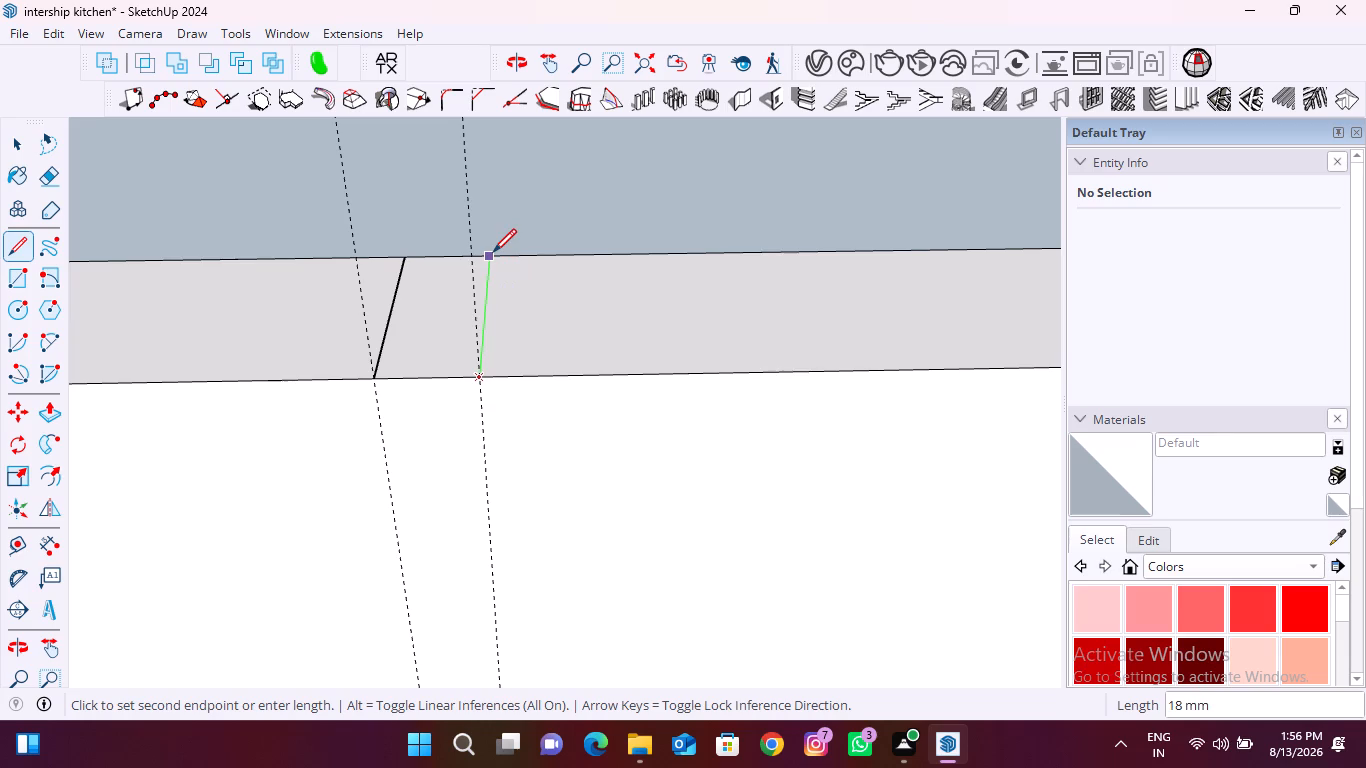
{"action": "left_click", "coordinate": [493, 252]}
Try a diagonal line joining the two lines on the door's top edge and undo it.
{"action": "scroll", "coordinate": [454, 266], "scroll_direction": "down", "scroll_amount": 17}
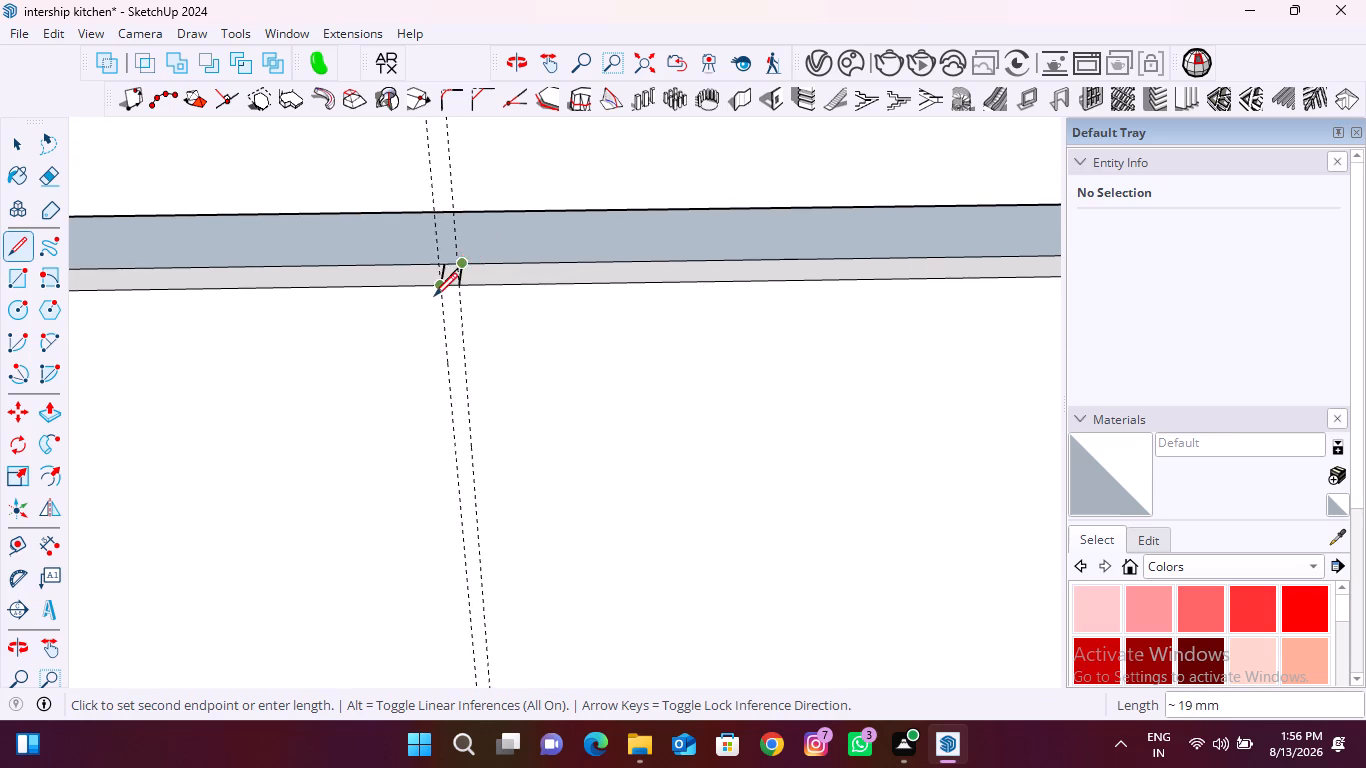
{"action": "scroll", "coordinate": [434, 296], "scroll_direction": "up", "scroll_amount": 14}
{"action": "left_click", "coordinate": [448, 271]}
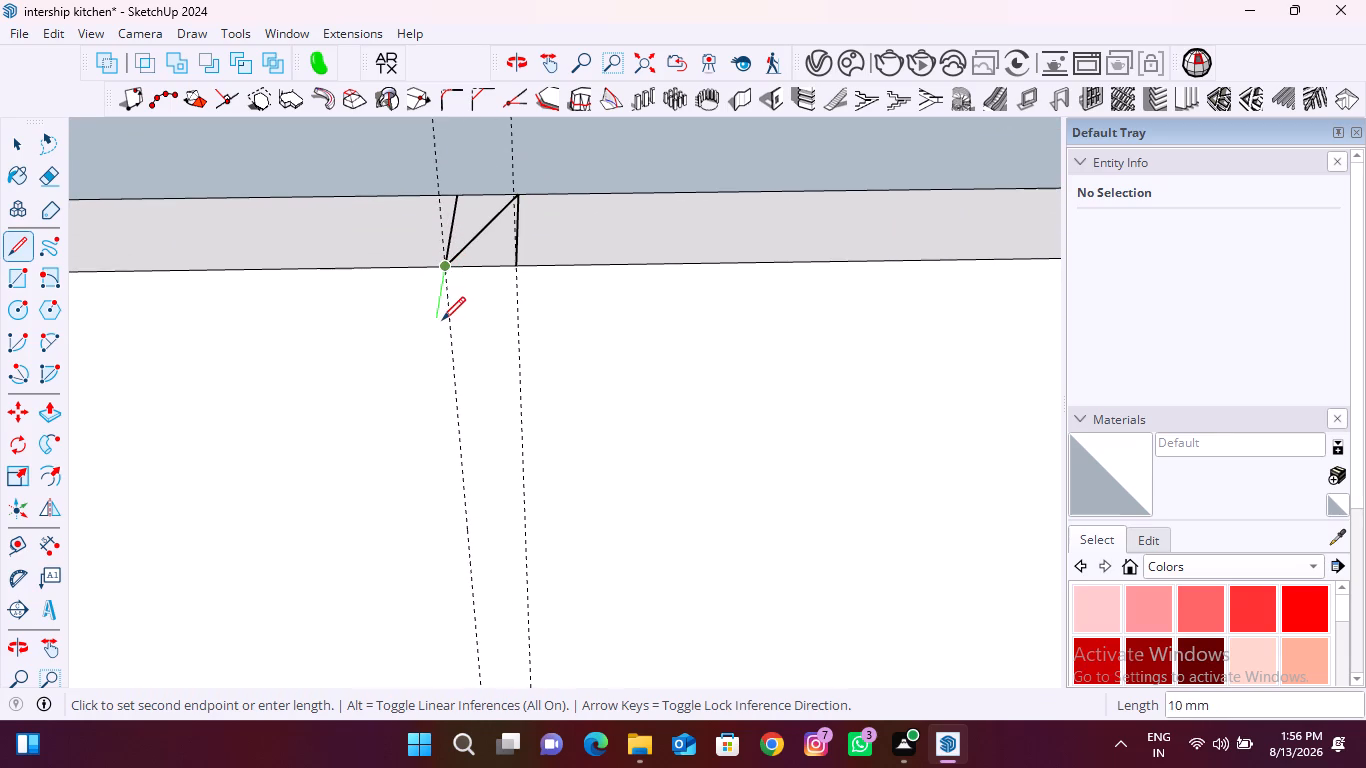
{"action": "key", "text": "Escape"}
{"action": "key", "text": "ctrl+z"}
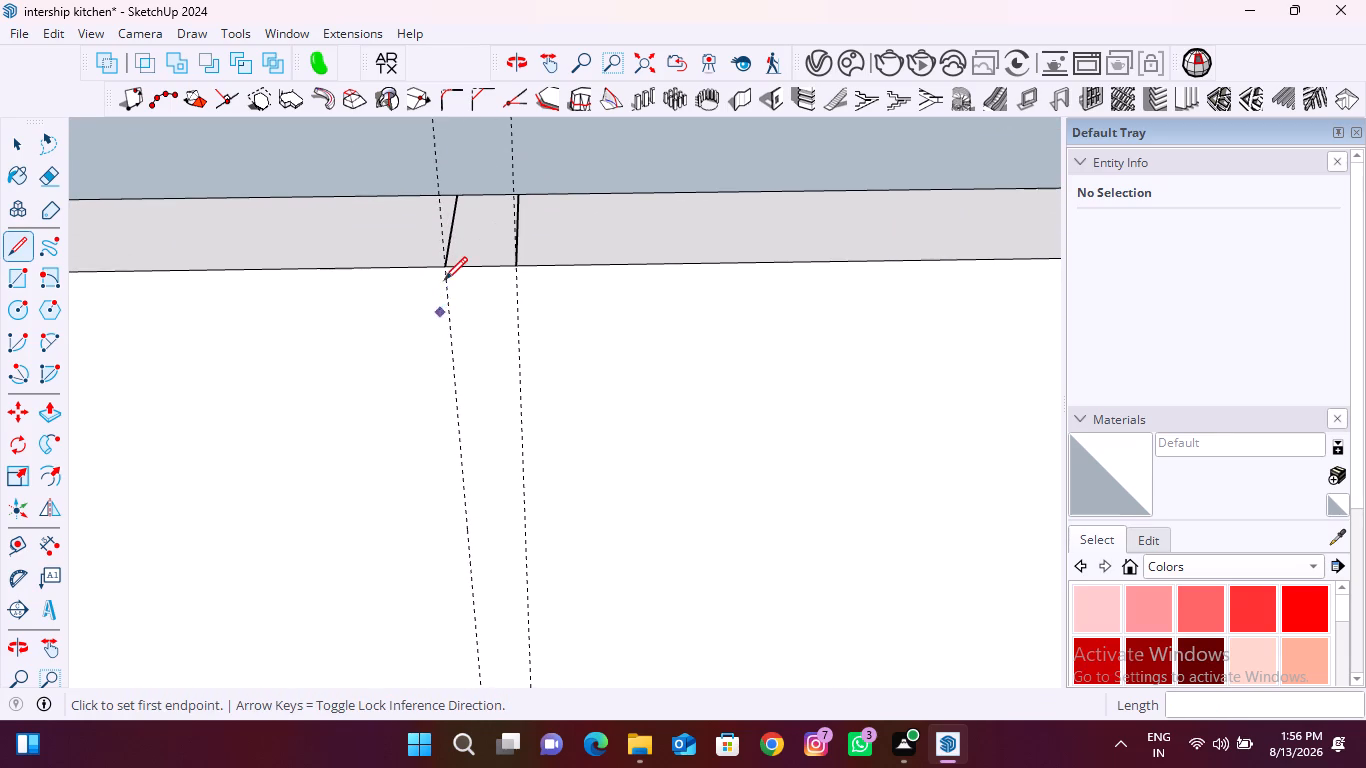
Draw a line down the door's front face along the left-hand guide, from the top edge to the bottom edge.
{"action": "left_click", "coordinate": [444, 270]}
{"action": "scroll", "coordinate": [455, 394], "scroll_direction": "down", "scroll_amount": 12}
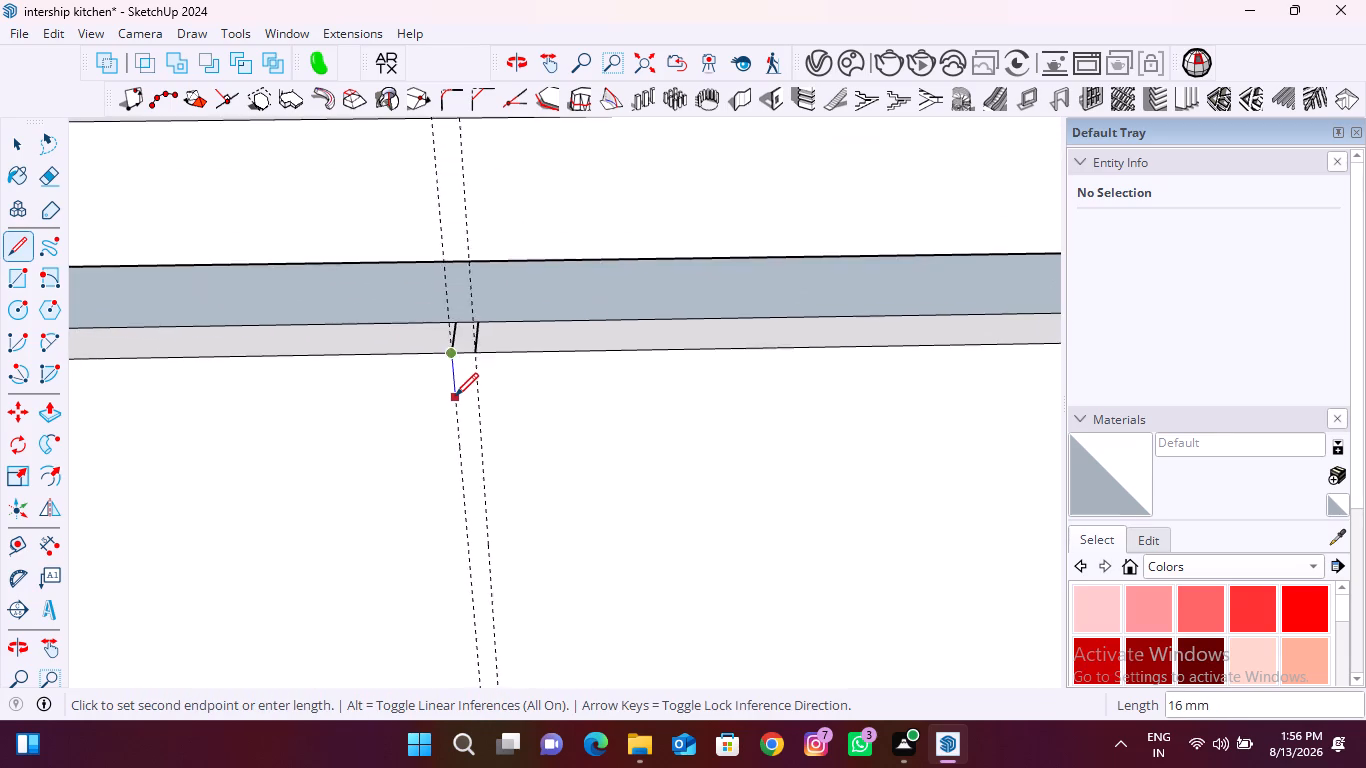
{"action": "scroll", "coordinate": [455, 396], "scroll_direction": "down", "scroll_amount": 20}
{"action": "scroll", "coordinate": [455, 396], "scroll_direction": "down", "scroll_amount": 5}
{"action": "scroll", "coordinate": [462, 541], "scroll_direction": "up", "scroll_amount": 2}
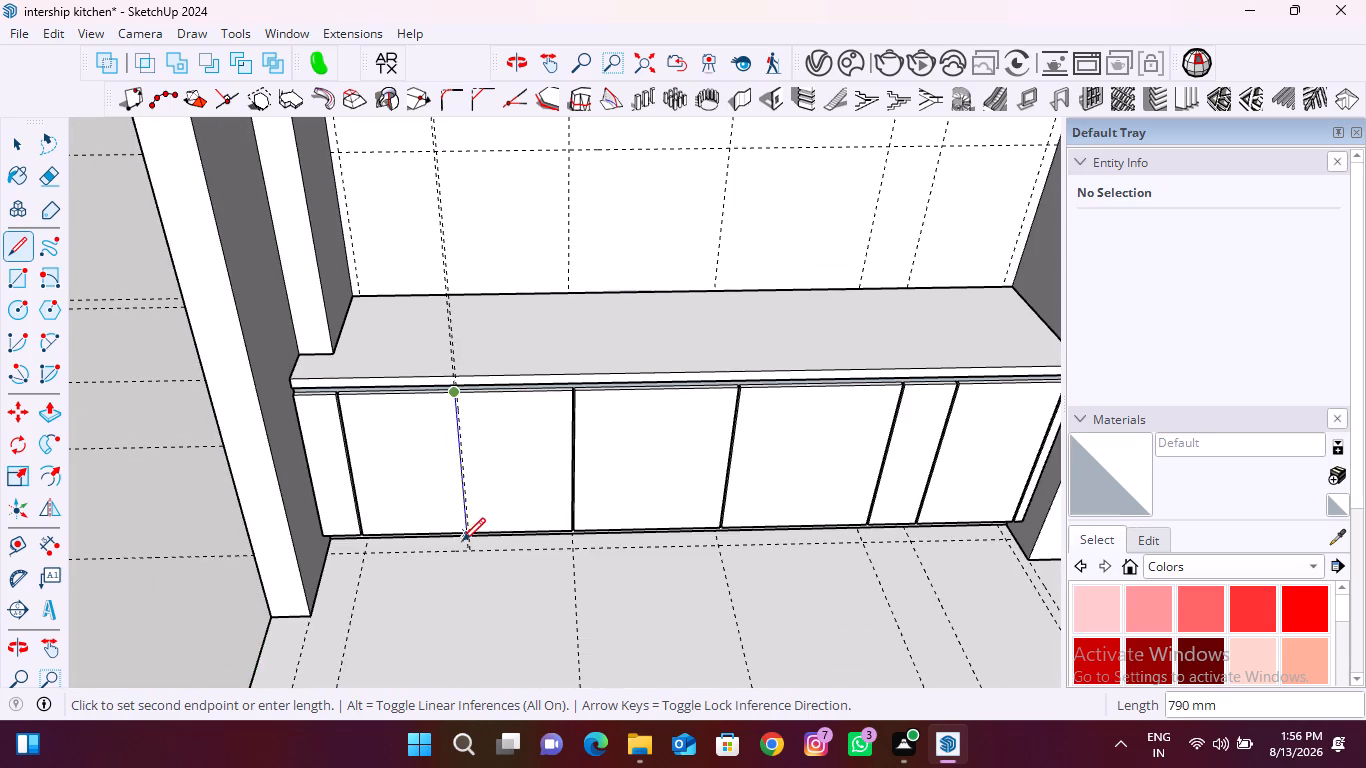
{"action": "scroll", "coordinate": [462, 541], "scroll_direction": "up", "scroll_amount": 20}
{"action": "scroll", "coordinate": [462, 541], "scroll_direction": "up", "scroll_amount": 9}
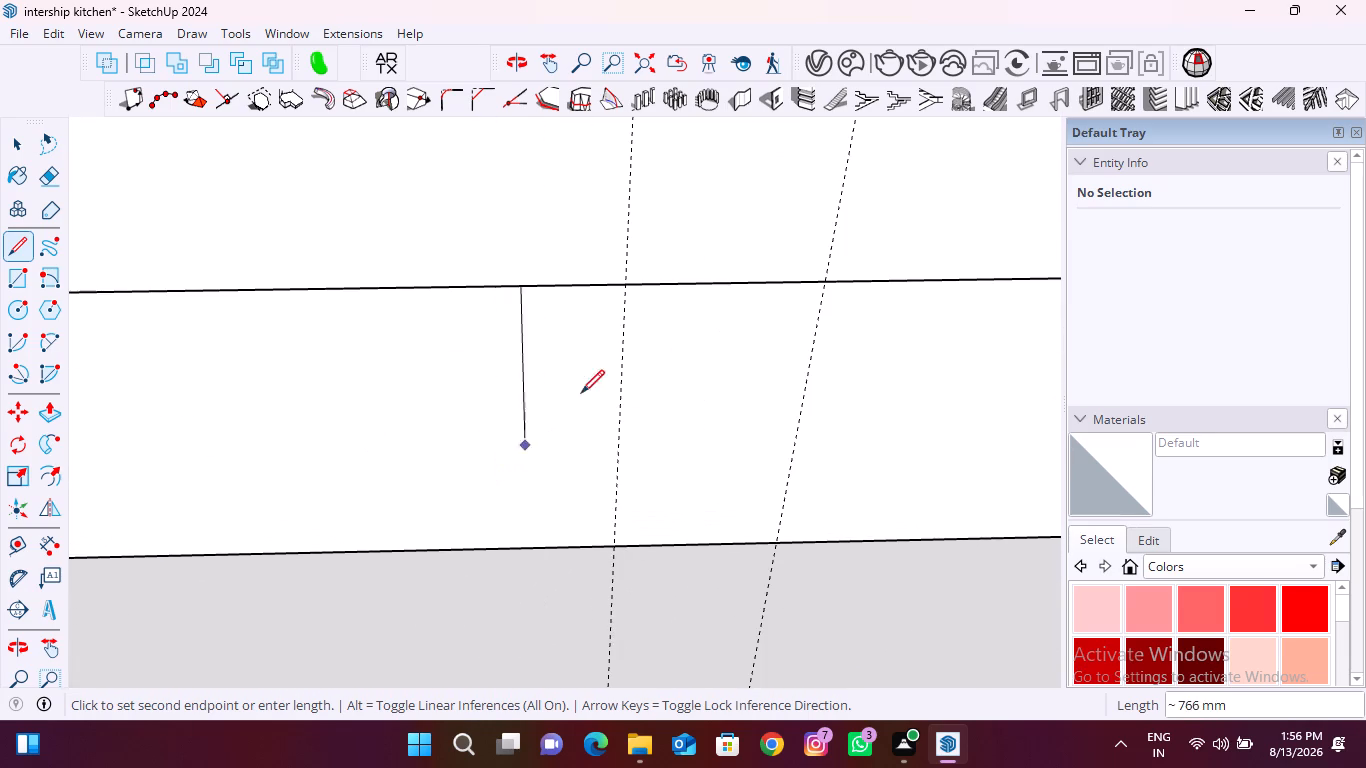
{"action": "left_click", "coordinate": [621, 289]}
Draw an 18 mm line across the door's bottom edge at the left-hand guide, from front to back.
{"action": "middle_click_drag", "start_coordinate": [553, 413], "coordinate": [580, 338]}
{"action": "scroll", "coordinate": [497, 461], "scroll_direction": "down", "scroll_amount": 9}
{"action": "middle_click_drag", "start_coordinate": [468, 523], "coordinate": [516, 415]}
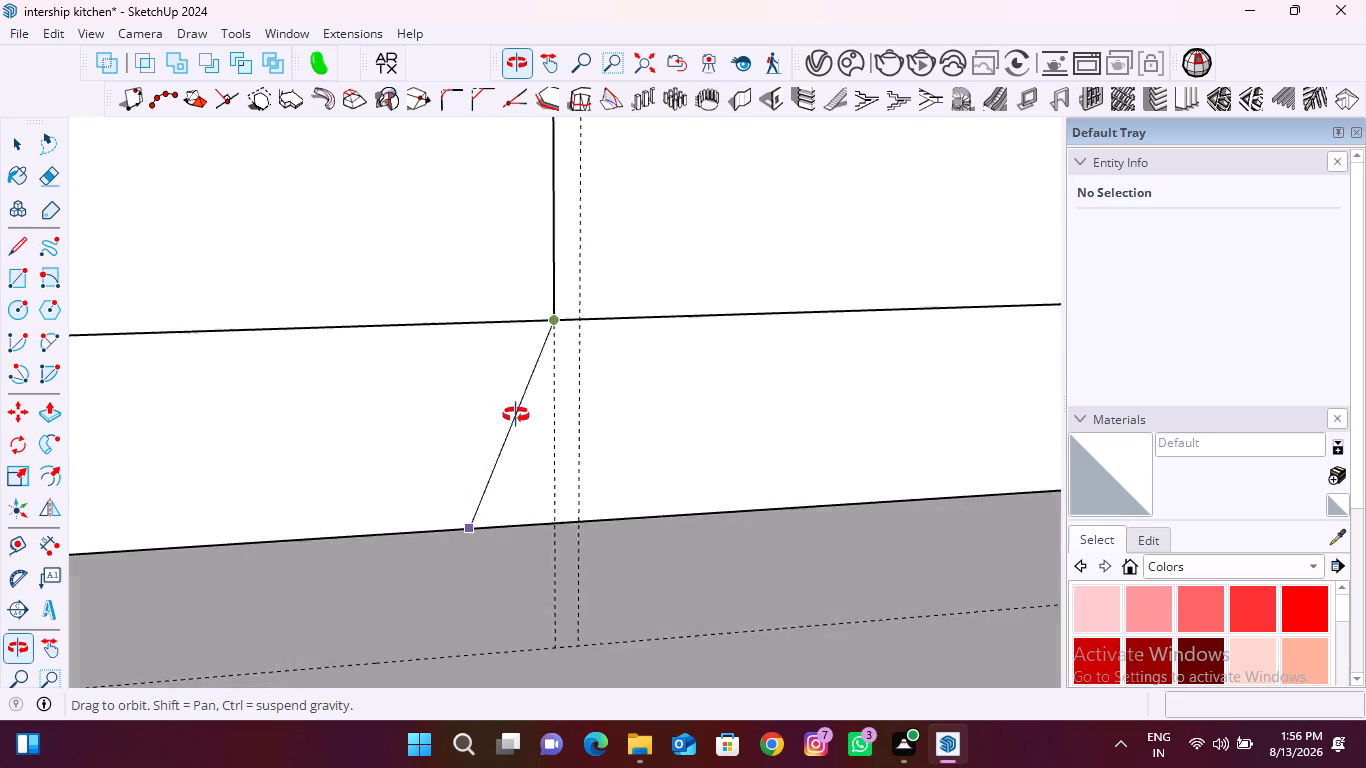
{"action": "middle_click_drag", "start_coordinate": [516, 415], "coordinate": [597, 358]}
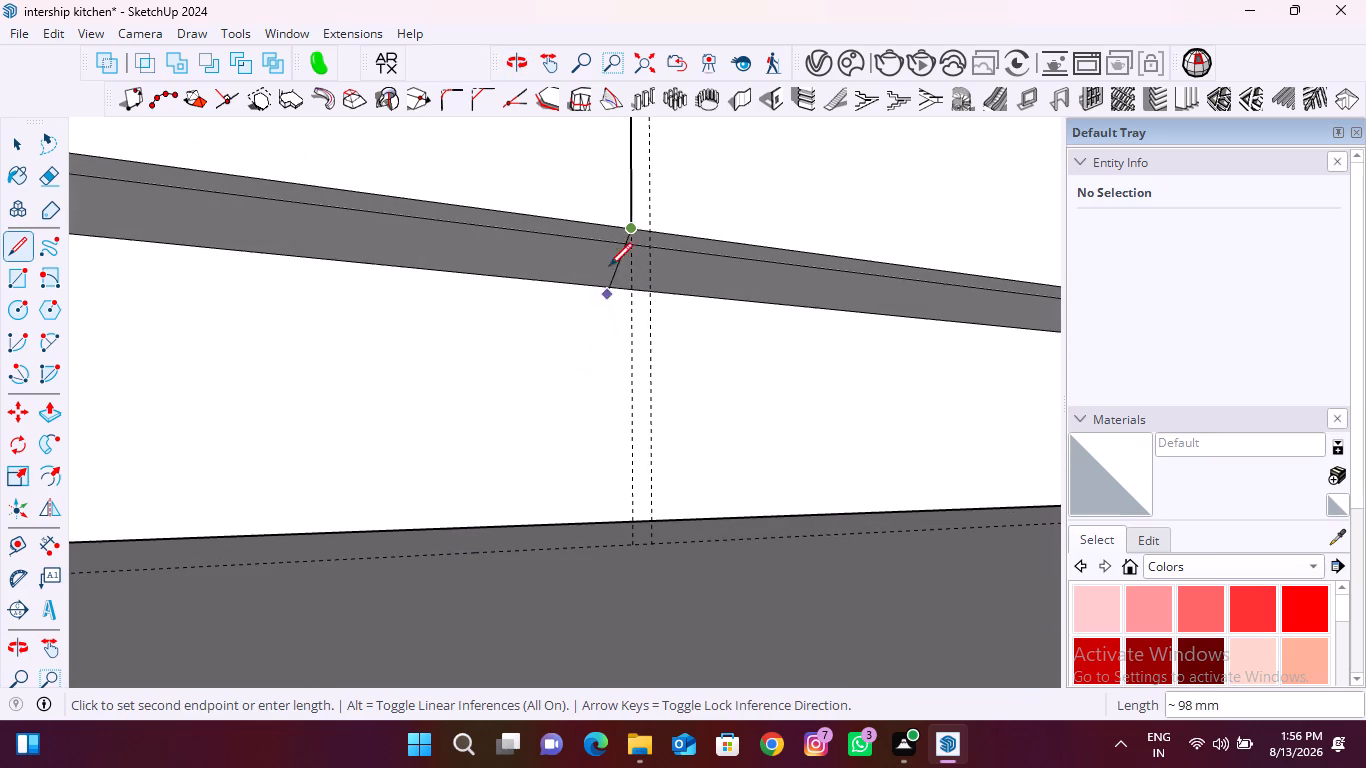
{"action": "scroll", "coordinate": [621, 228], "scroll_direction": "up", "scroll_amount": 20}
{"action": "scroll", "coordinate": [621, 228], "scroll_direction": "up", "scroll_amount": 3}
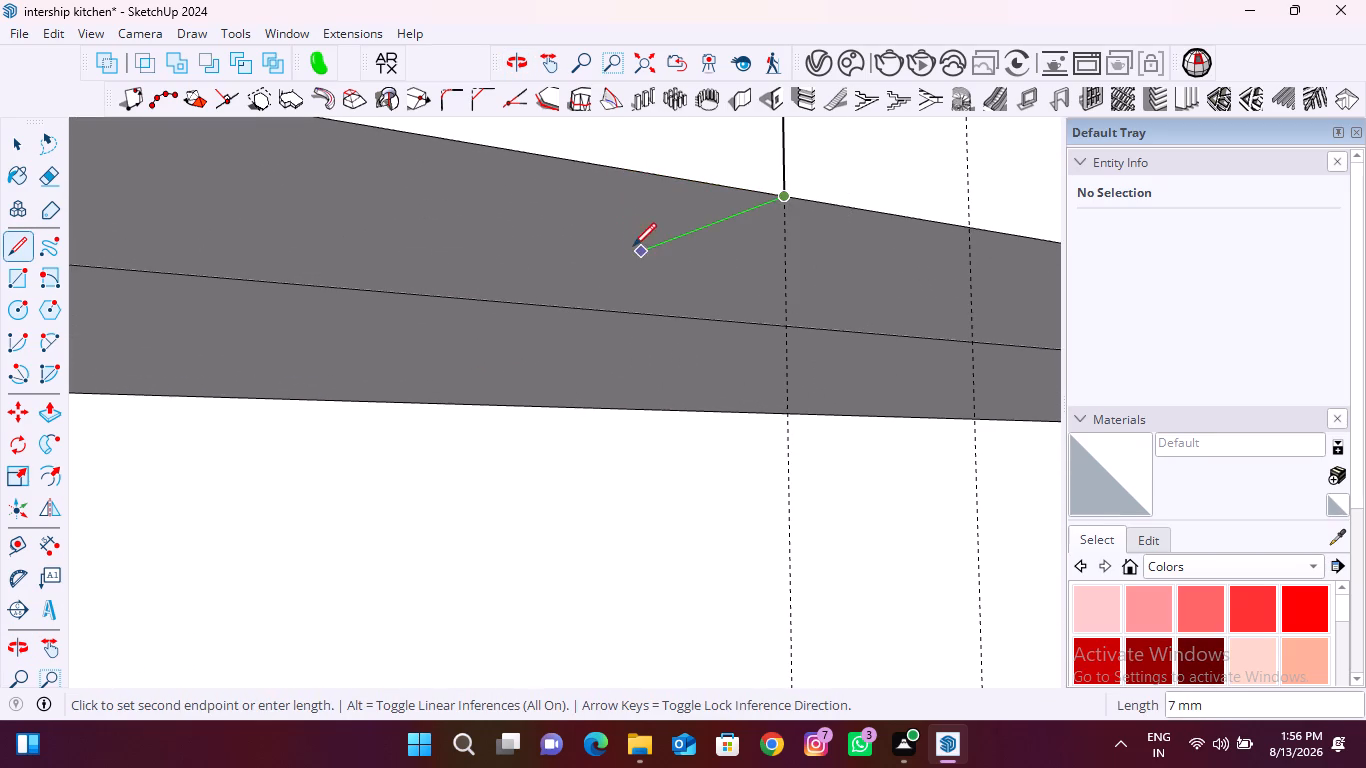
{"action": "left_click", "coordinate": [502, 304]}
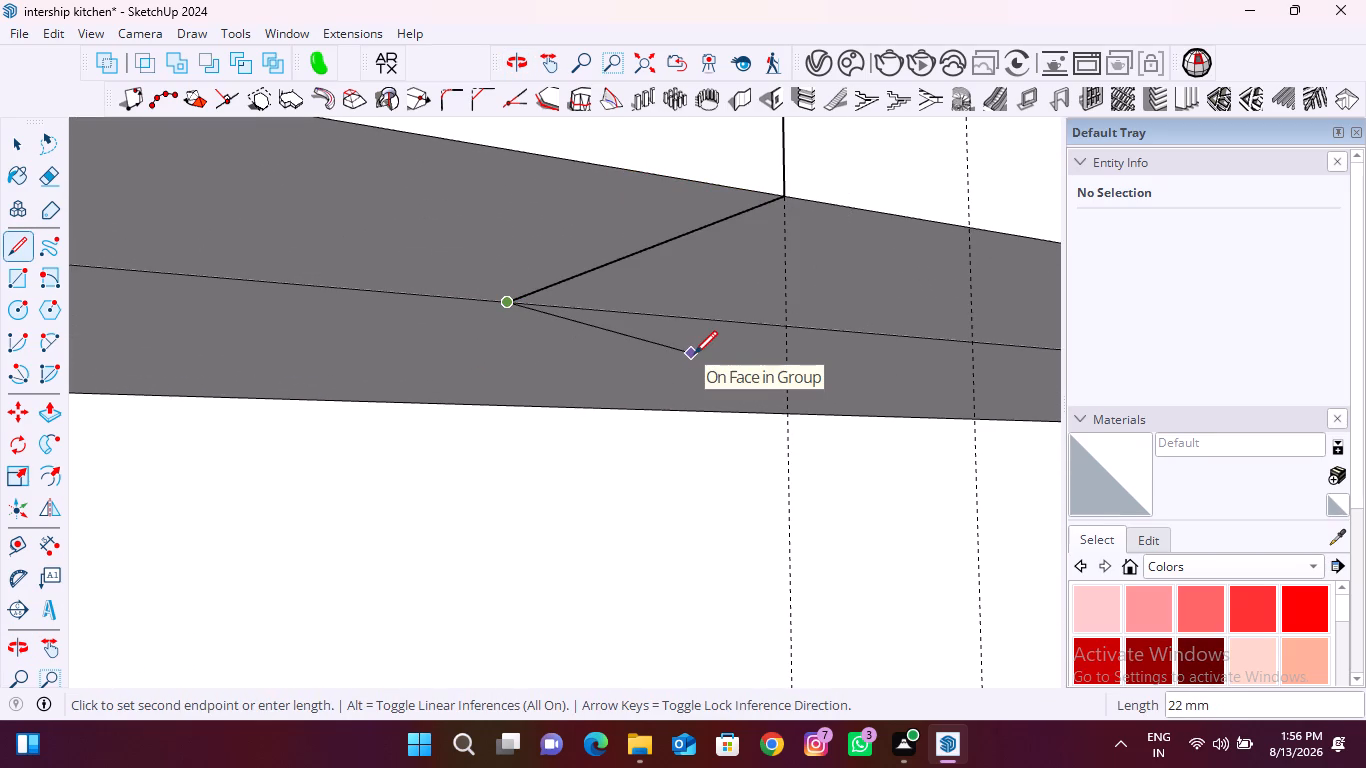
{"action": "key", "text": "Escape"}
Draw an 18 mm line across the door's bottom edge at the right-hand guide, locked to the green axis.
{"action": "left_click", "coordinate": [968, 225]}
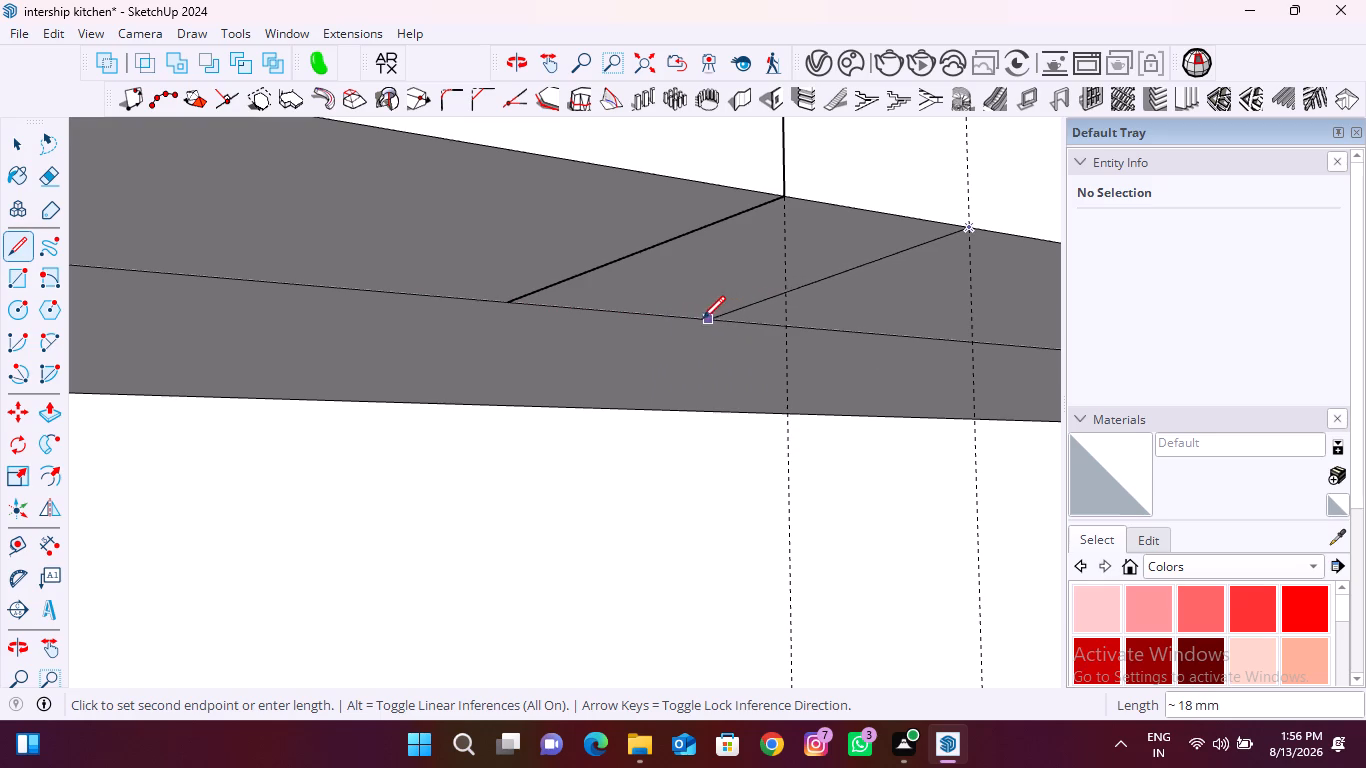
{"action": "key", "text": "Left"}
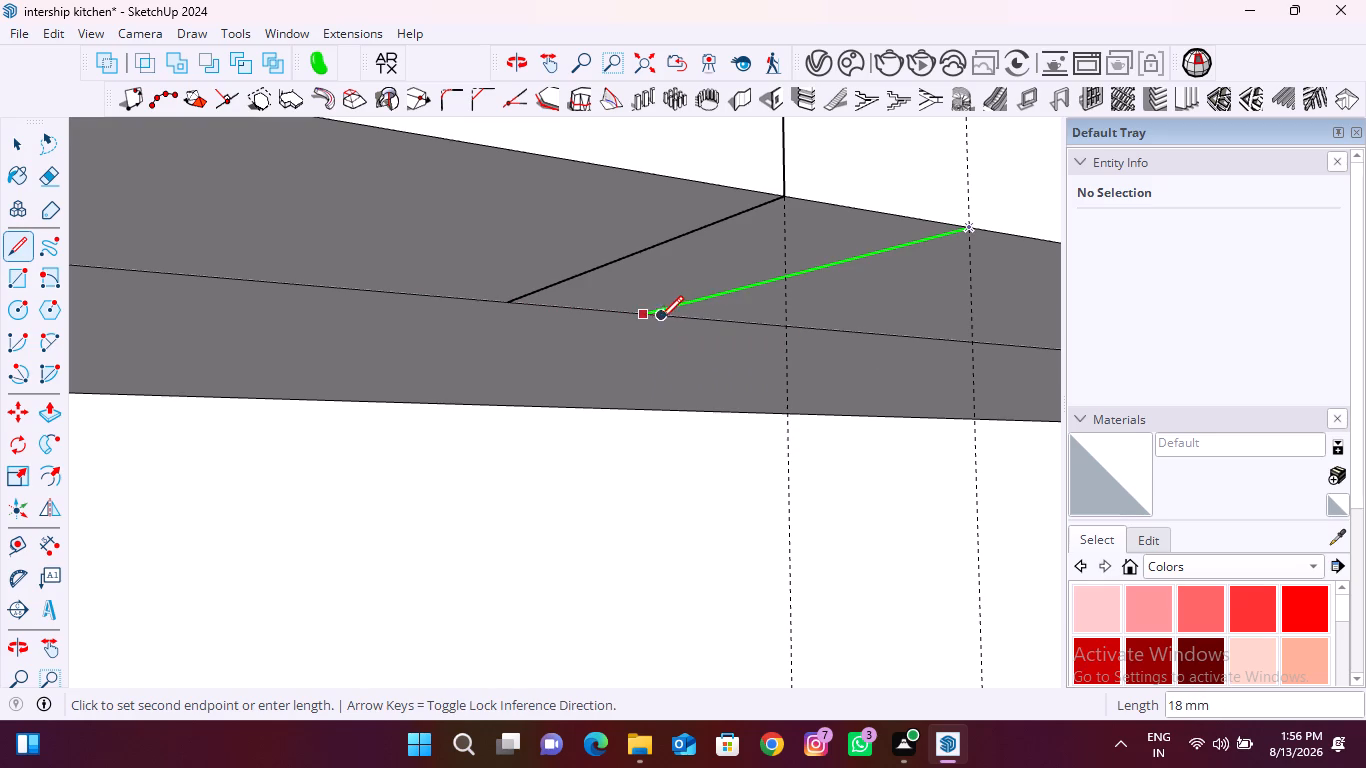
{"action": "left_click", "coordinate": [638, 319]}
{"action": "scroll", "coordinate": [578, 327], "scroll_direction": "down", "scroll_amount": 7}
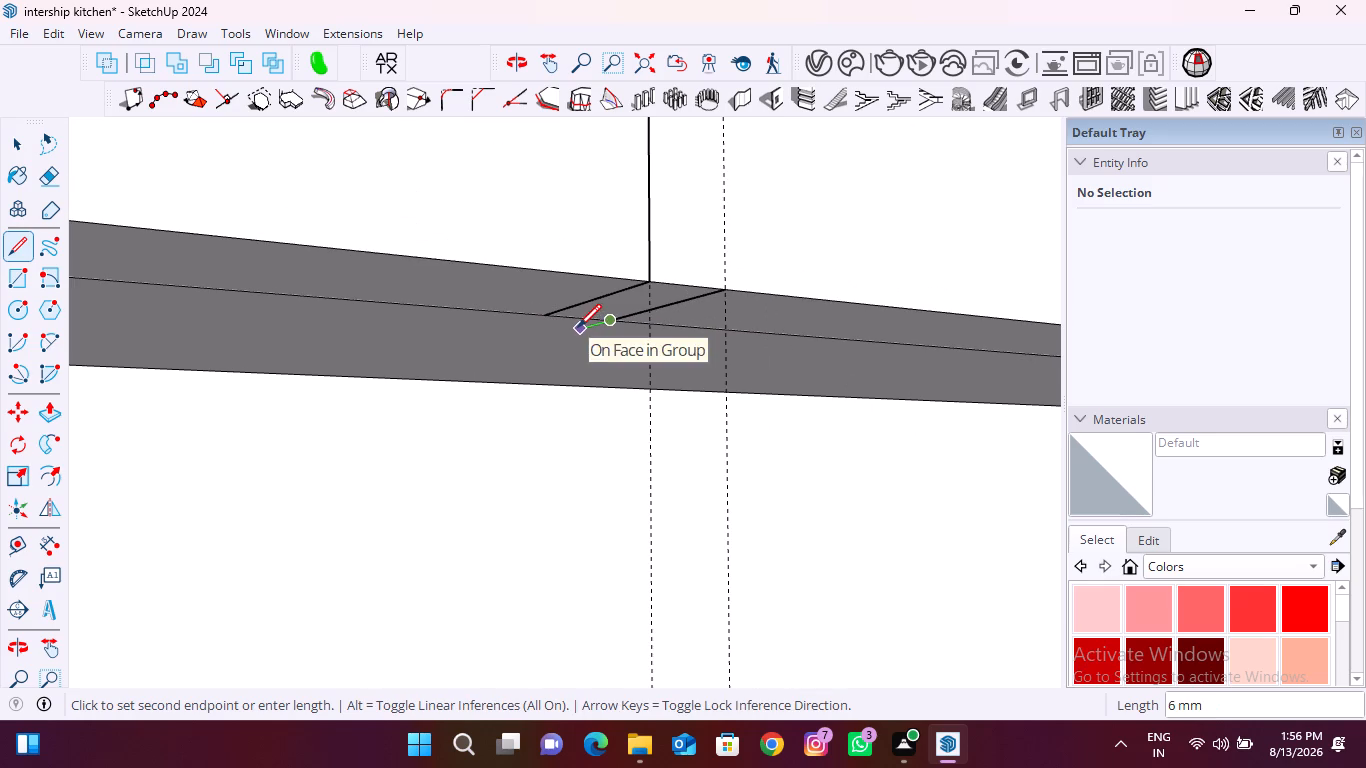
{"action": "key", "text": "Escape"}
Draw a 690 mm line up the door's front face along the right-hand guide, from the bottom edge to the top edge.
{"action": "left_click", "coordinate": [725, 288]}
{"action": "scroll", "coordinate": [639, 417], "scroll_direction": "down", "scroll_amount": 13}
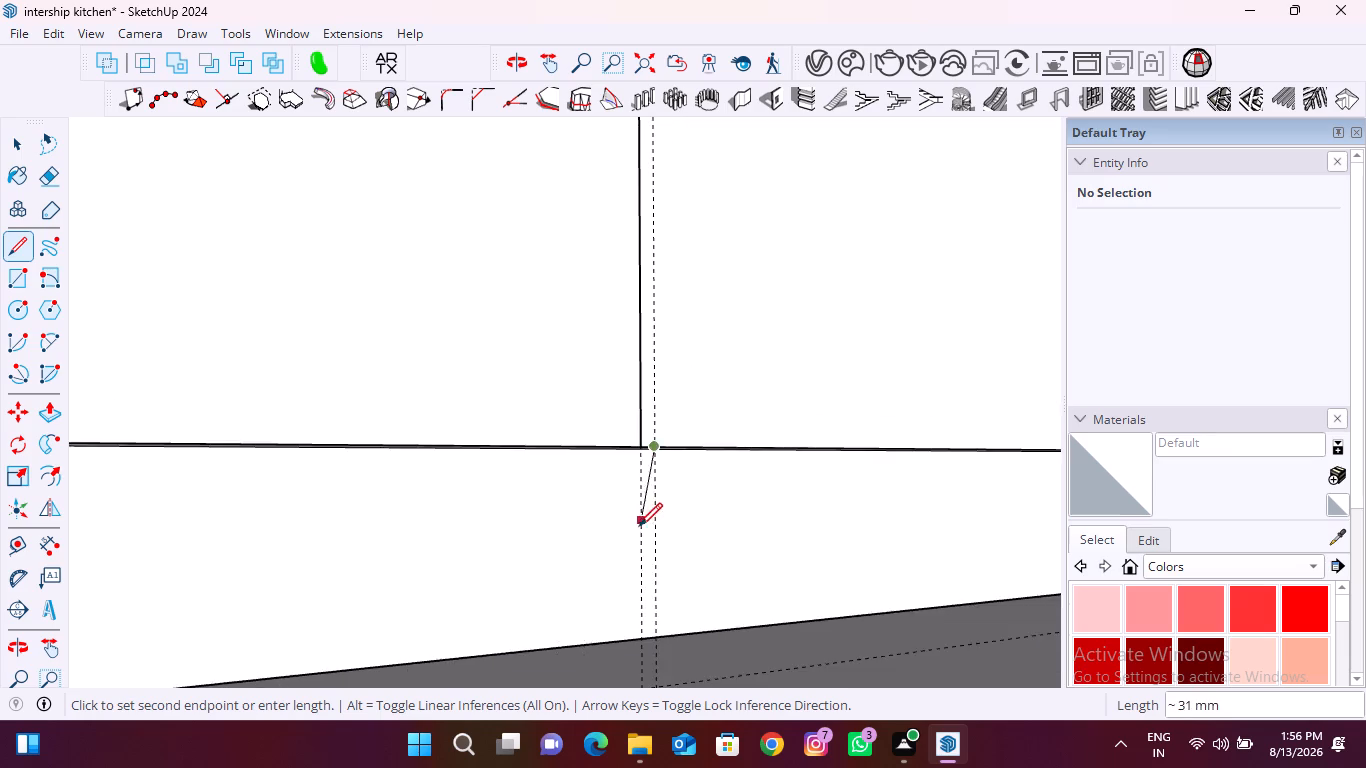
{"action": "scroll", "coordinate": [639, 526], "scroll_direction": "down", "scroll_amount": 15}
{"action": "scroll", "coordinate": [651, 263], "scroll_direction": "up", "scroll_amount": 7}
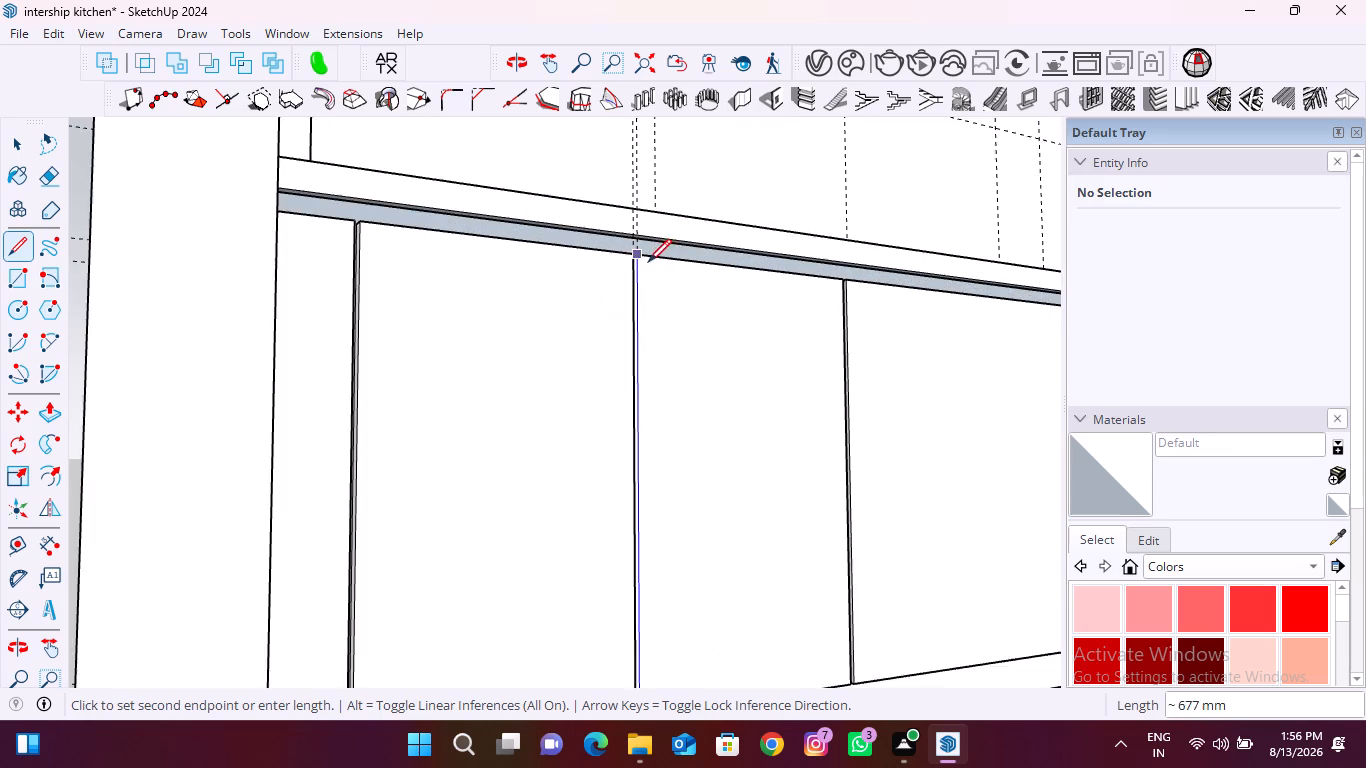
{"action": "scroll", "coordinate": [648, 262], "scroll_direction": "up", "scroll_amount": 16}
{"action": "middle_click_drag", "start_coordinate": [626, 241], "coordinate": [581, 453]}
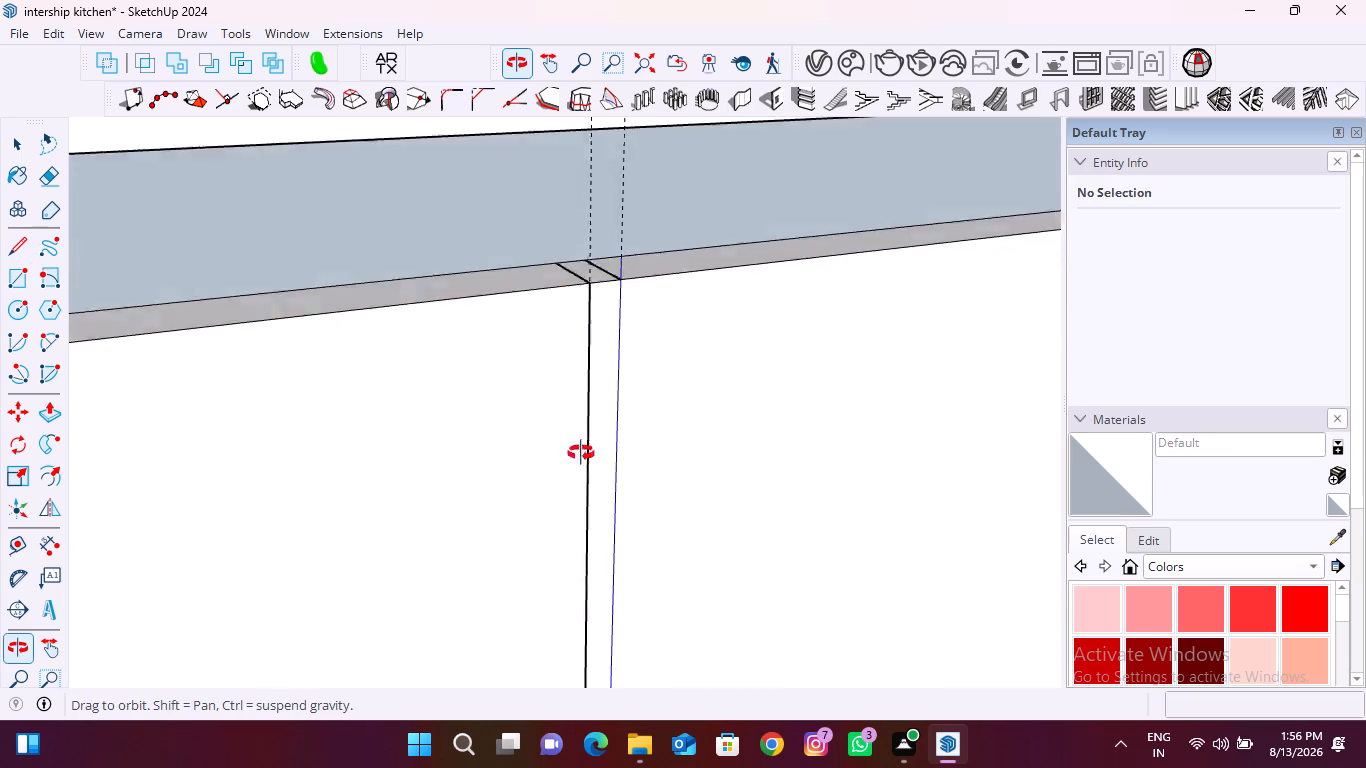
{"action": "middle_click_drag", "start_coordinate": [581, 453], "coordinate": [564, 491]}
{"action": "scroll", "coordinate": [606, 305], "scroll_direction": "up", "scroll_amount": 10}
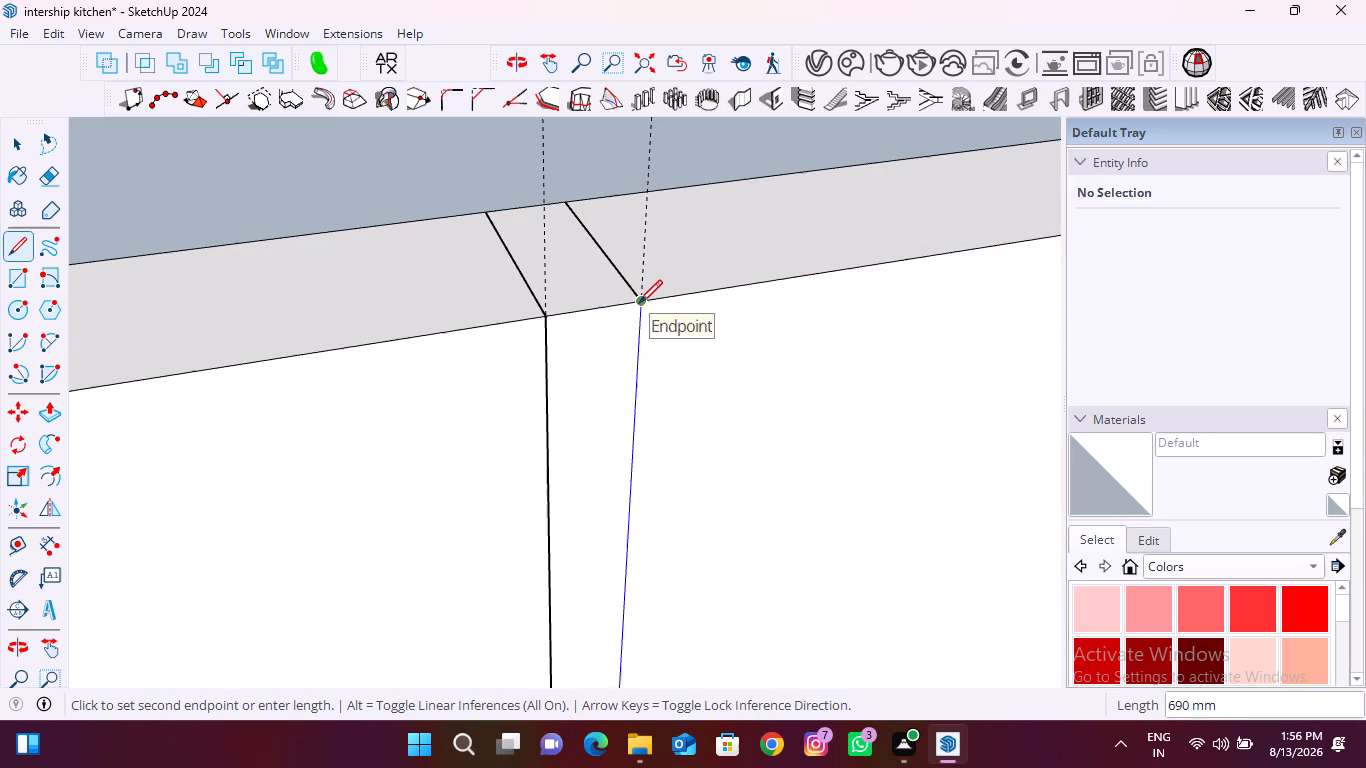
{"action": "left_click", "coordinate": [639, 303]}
Undo all the lines drawn at the two guides on the door's front face, bottom edge and top edge.
{"action": "key", "text": "space"}
{"action": "left_click", "coordinate": [613, 326]}
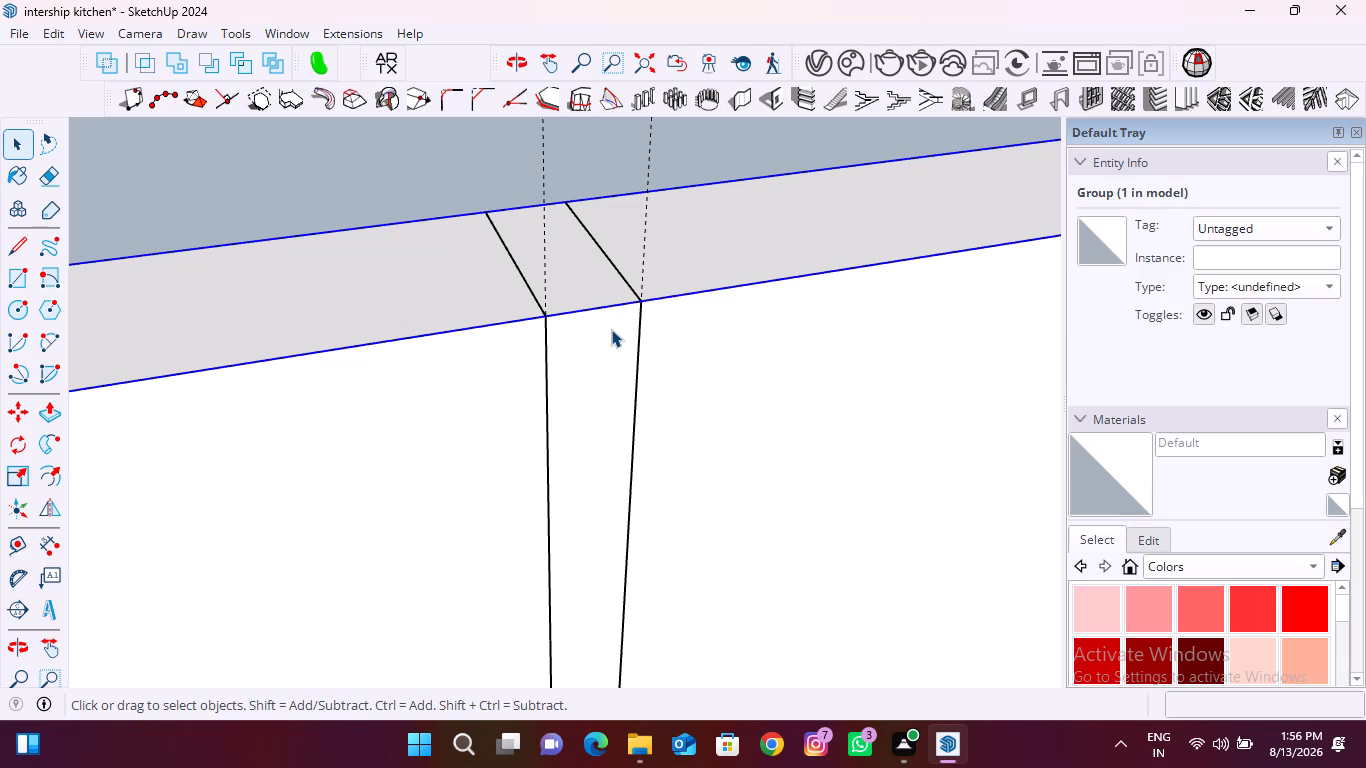
{"action": "key", "text": "ctrl+z"}
{"action": "key", "text": "ctrl+z"}
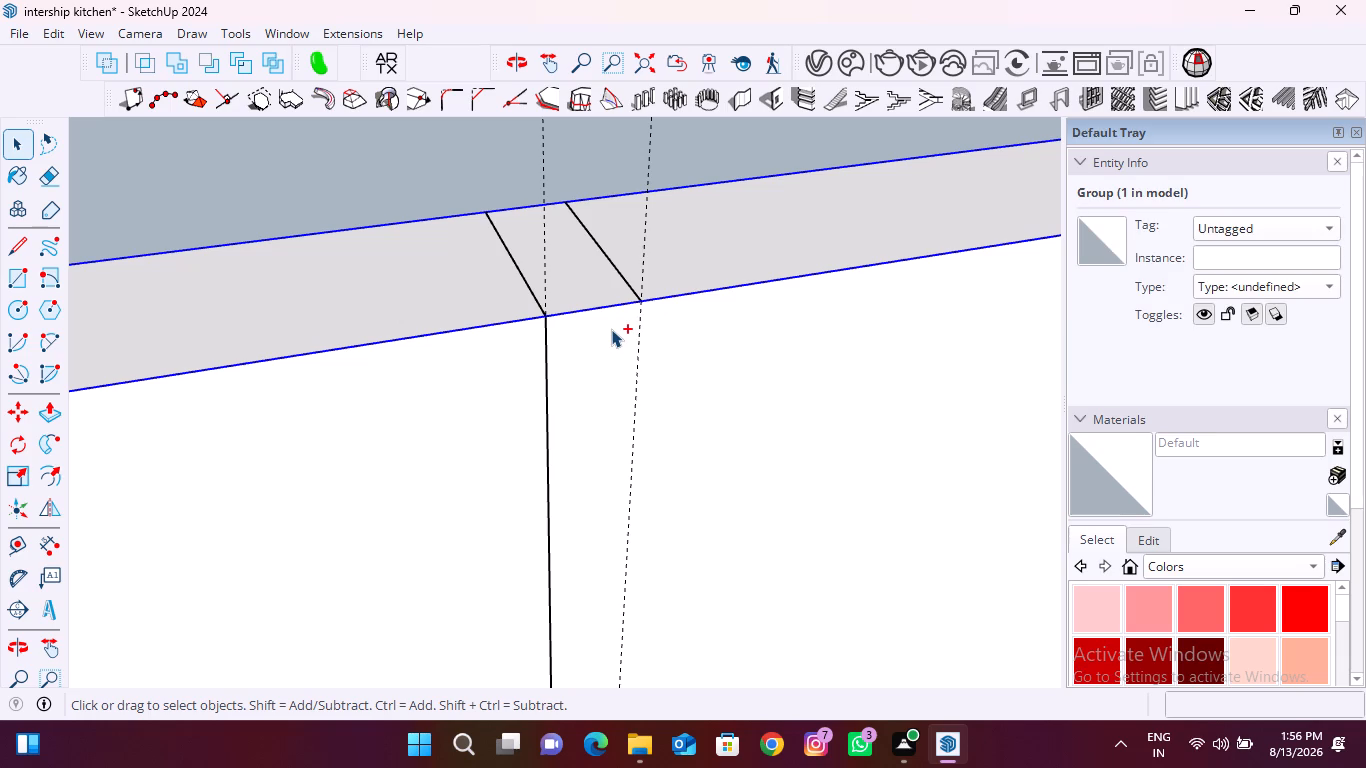
{"action": "key", "text": "ctrl+z"}
{"action": "key", "text": "ctrl+z"}
{"action": "key", "text": "ctrl+z"}
{"action": "key", "text": "ctrl+z"}
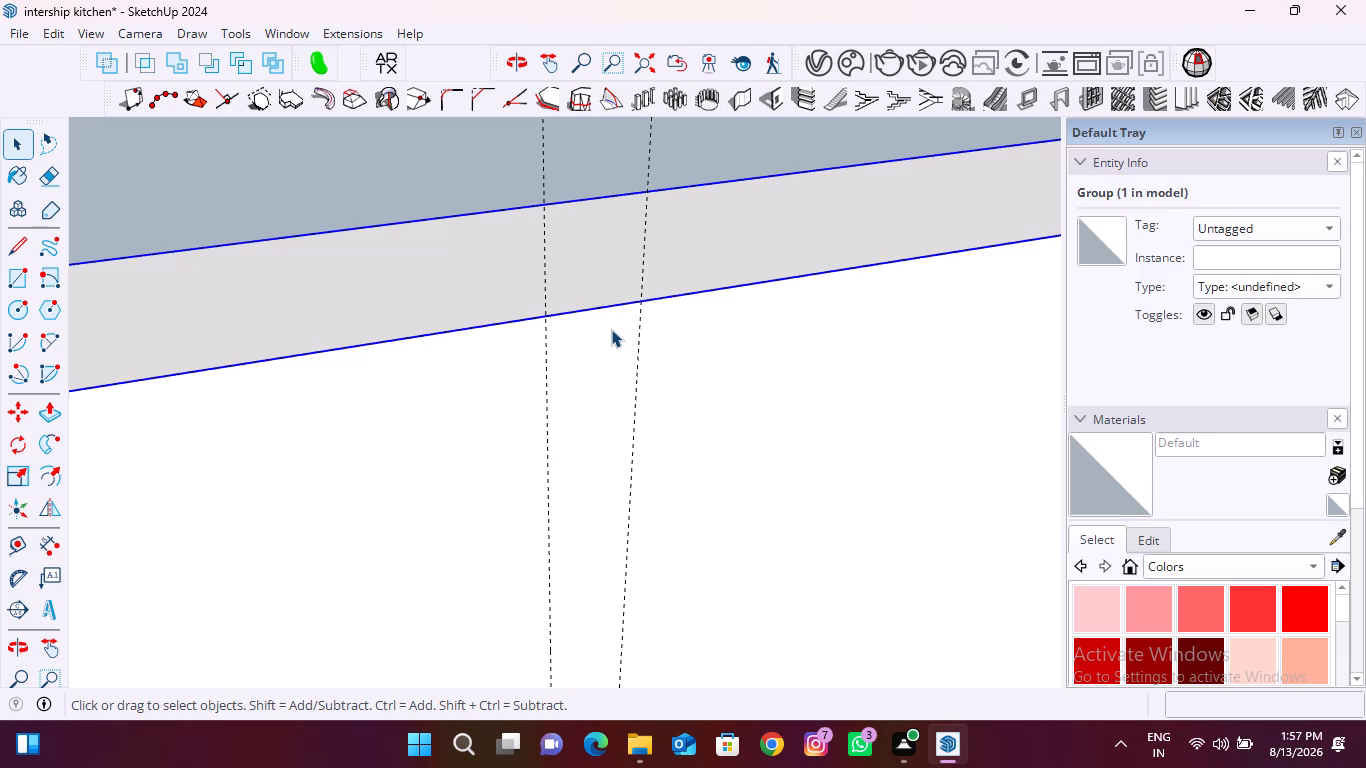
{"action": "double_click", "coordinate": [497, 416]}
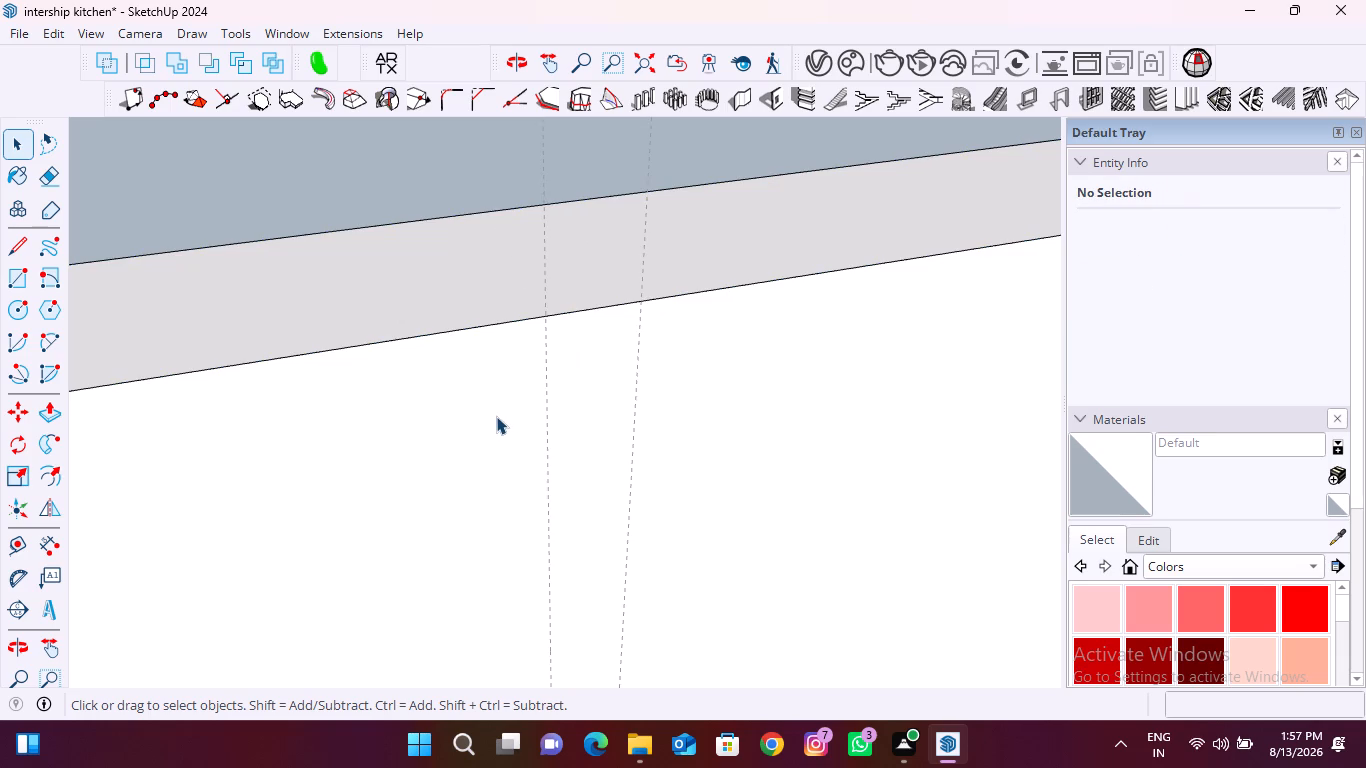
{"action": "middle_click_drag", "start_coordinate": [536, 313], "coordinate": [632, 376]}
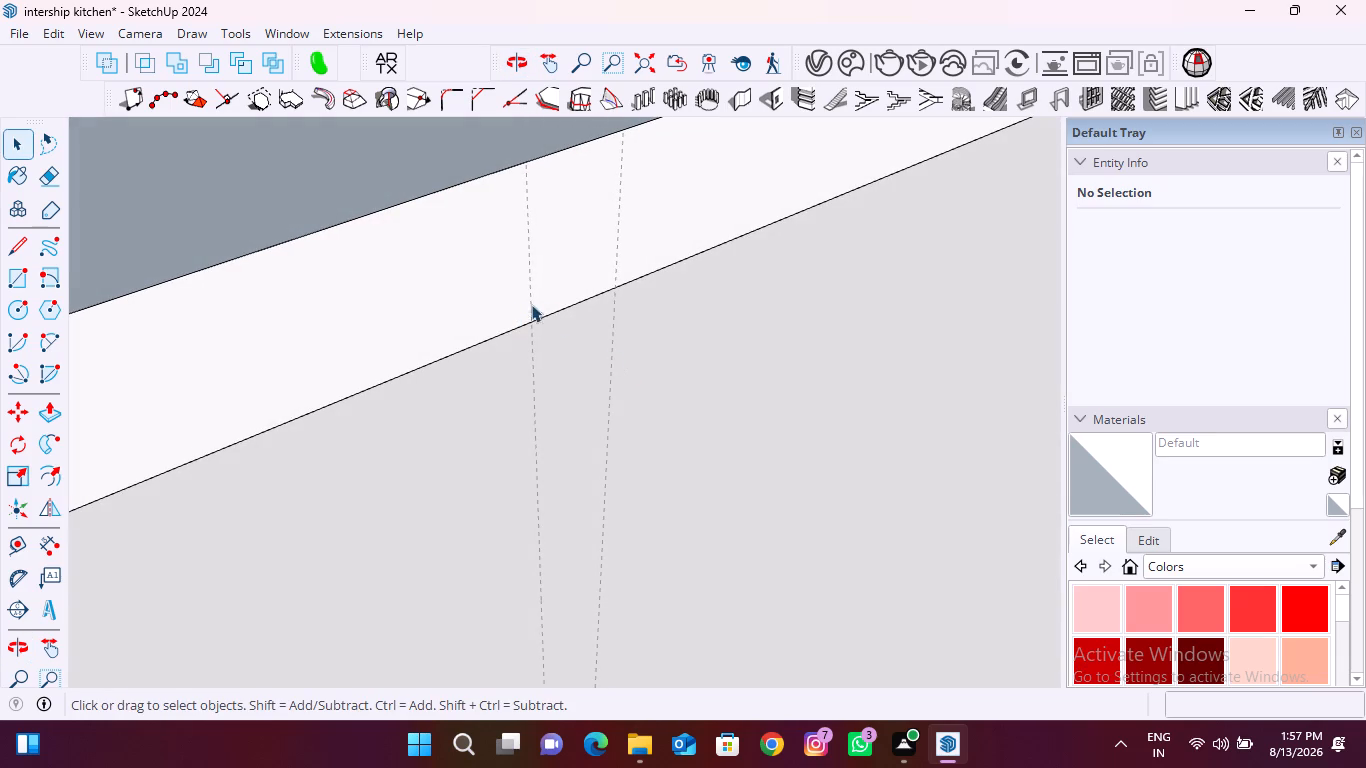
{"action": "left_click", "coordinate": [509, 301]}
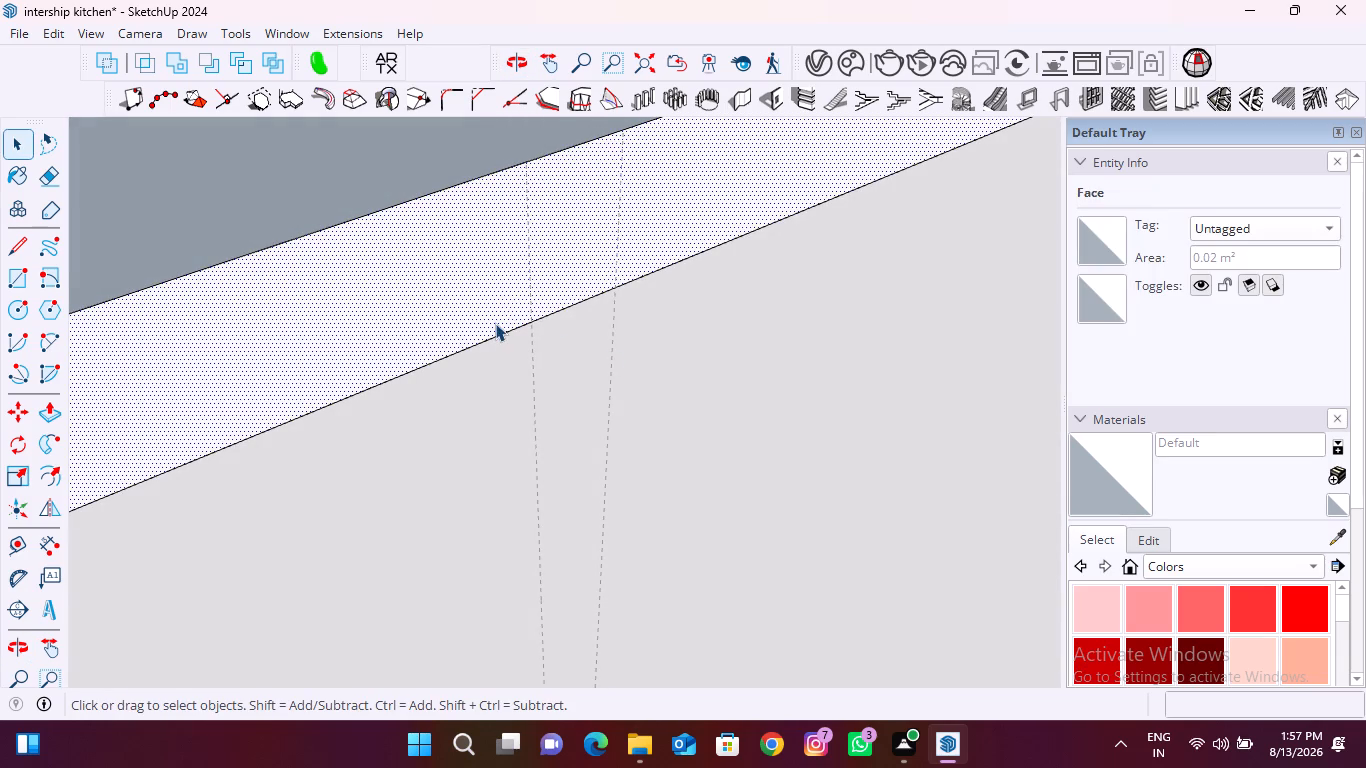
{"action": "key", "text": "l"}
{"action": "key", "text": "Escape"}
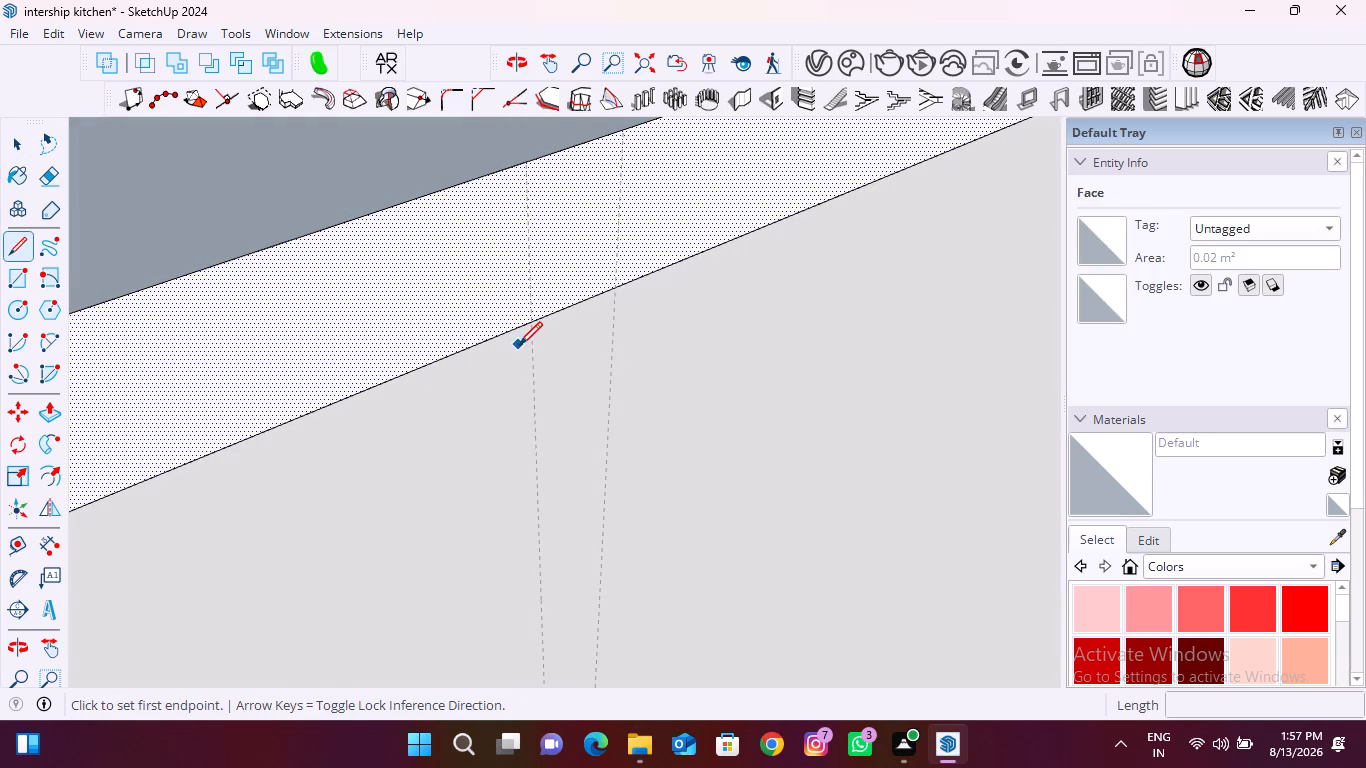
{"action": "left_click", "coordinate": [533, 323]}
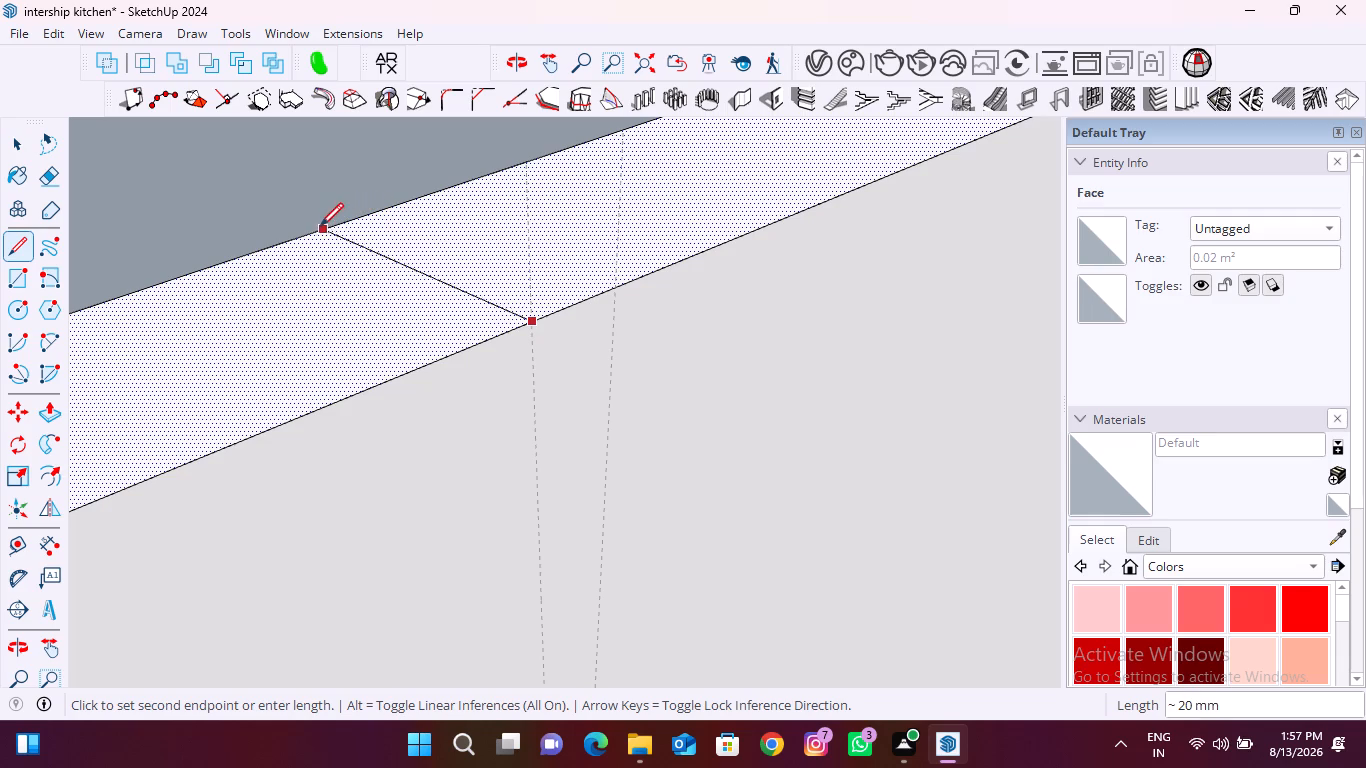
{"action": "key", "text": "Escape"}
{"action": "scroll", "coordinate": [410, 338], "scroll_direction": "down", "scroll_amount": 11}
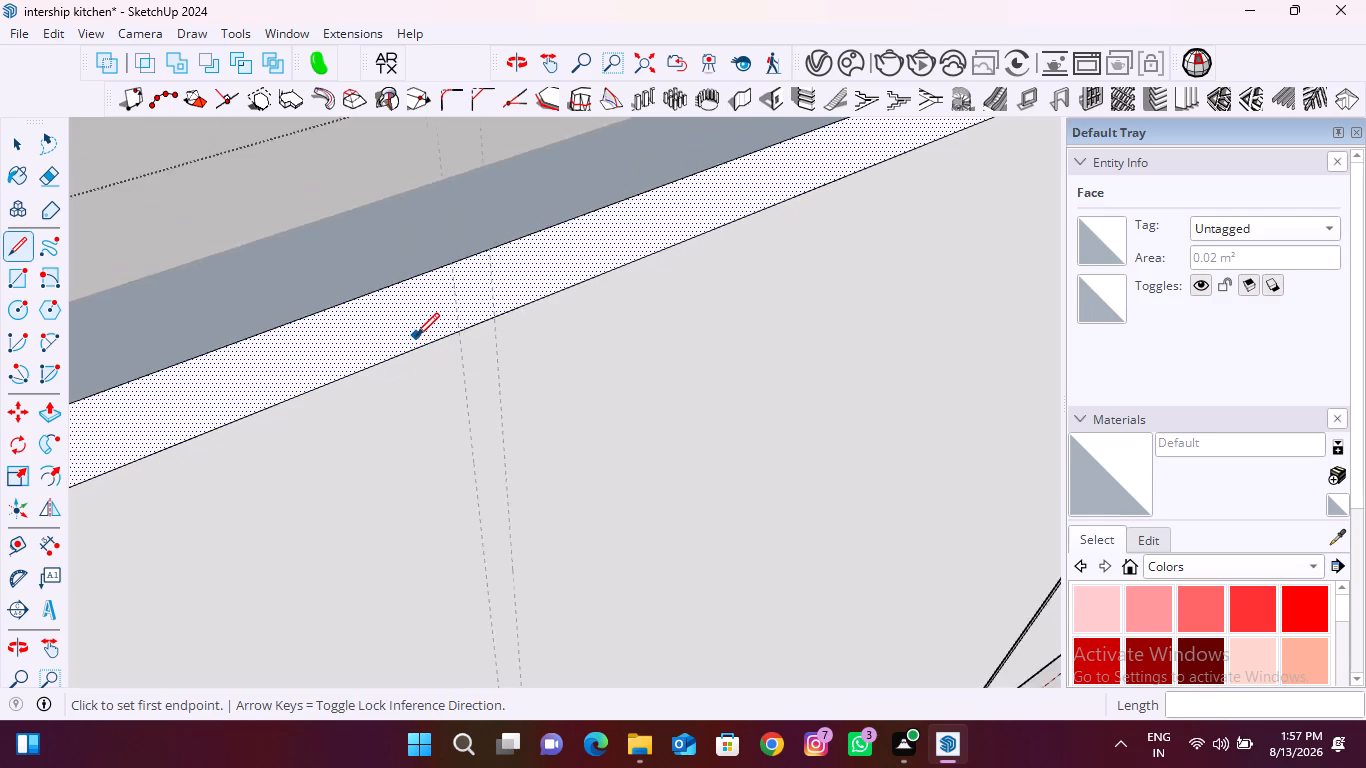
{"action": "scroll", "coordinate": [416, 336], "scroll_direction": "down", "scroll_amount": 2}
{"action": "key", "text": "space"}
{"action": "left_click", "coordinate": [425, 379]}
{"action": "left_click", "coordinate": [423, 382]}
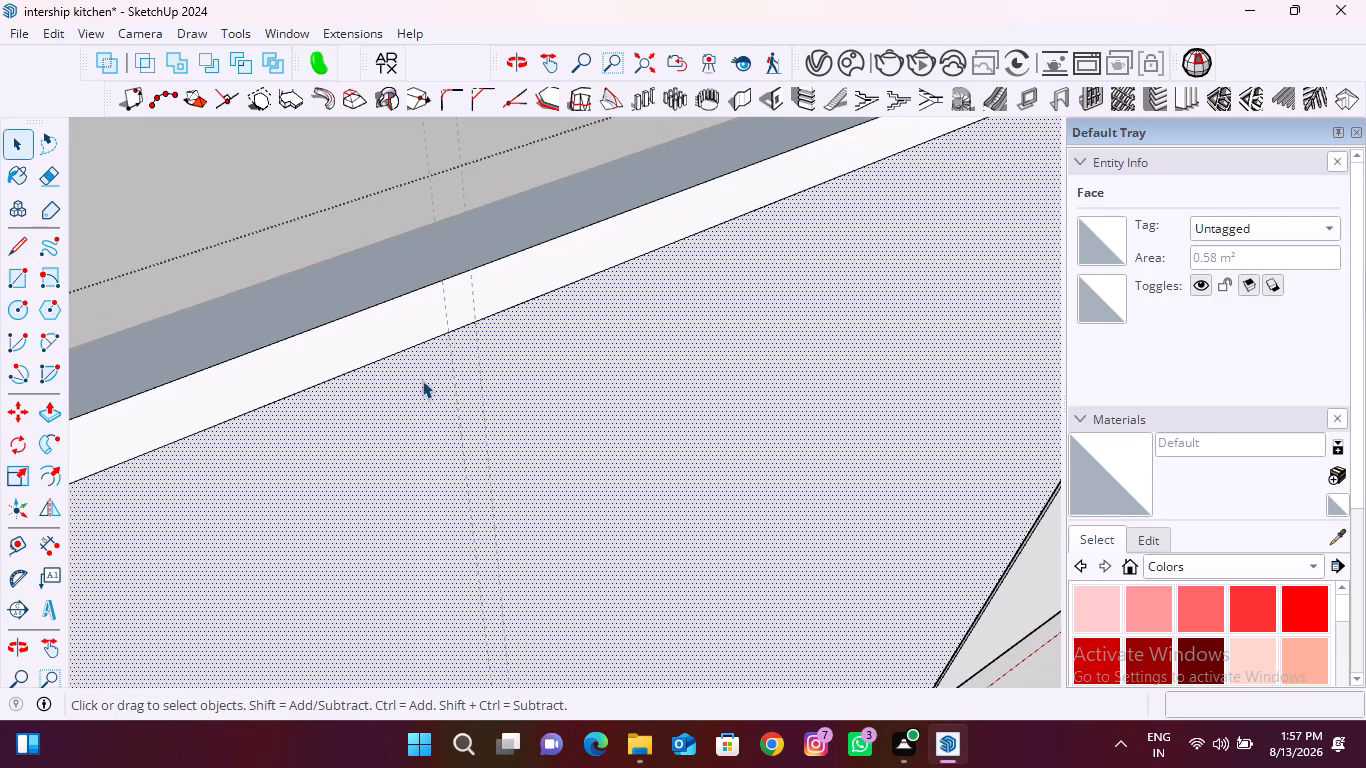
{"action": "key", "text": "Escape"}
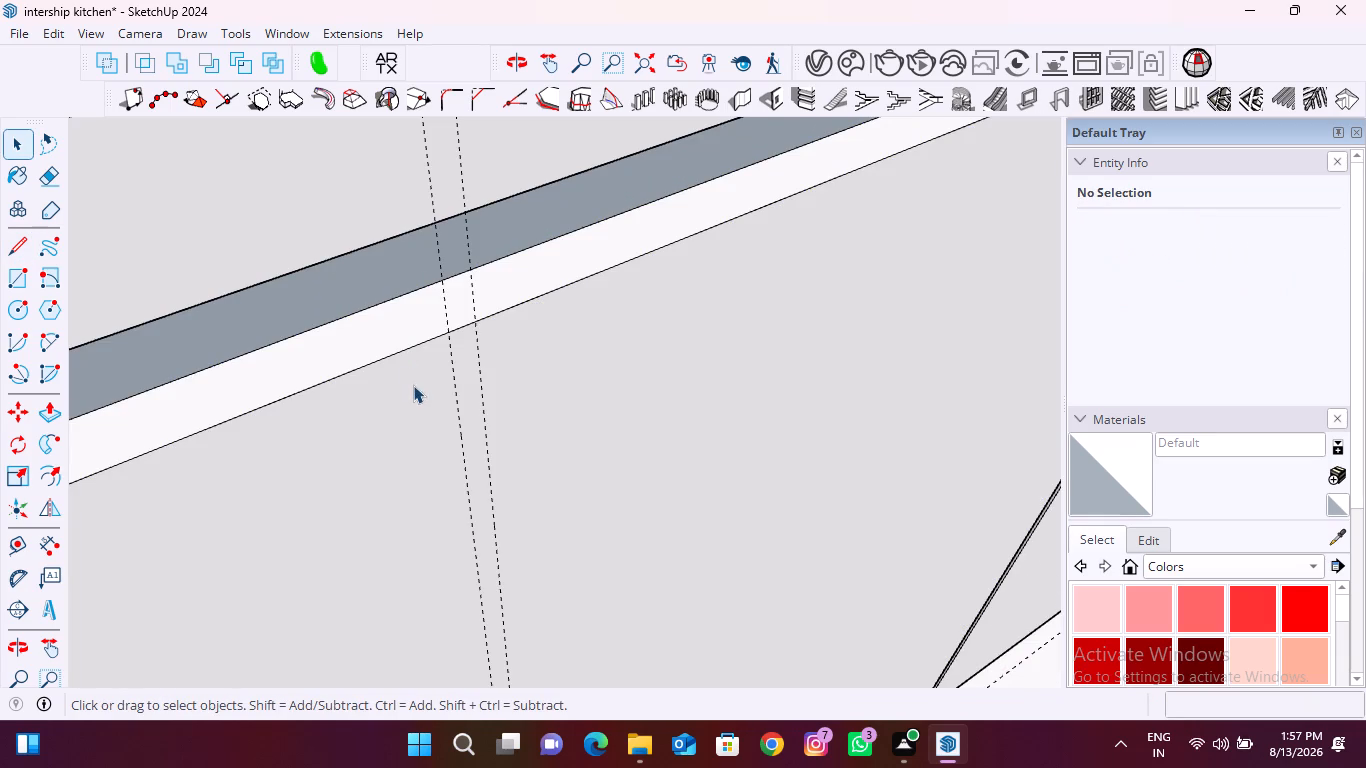
Open the door group for editing and draw a 690 mm line down its front face along the left-hand guide.
{"action": "double_click", "coordinate": [413, 385]}
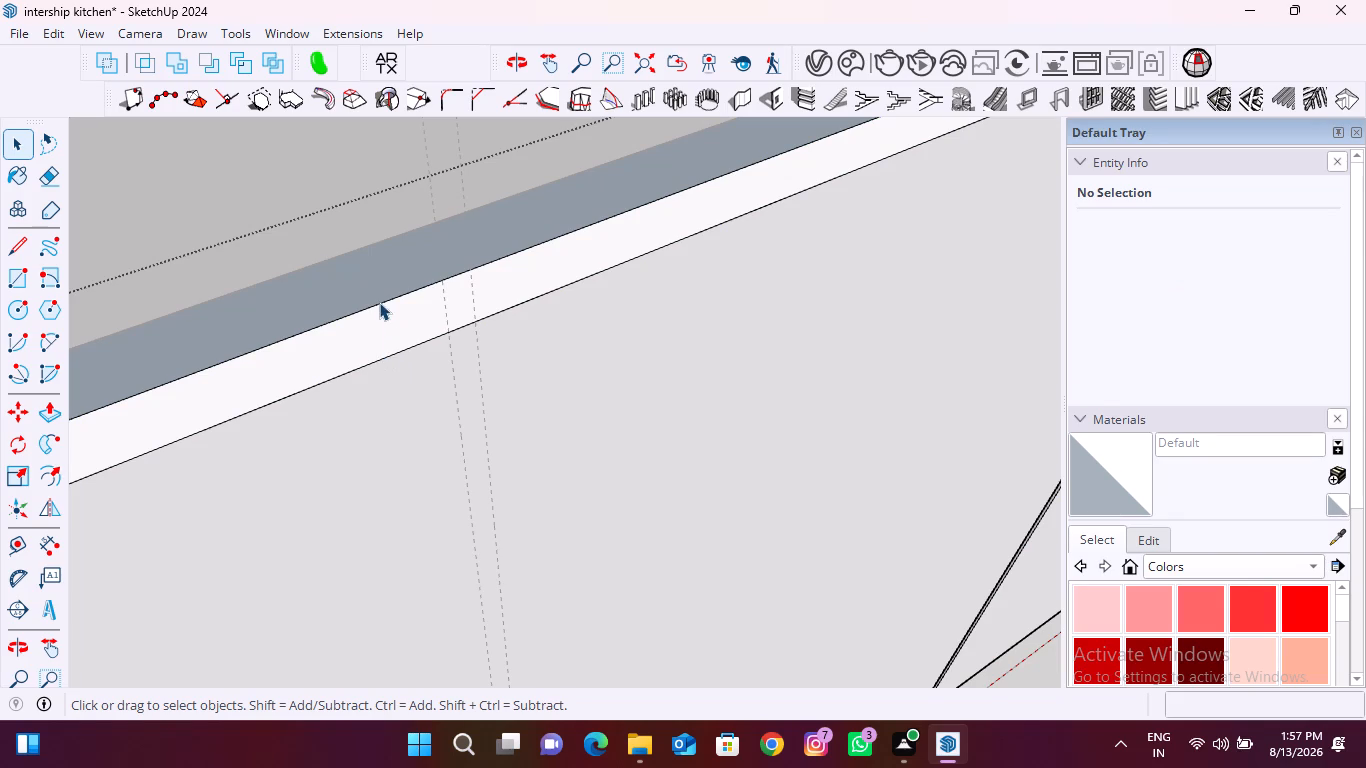
{"action": "key", "text": "l"}
{"action": "left_click", "coordinate": [445, 334]}
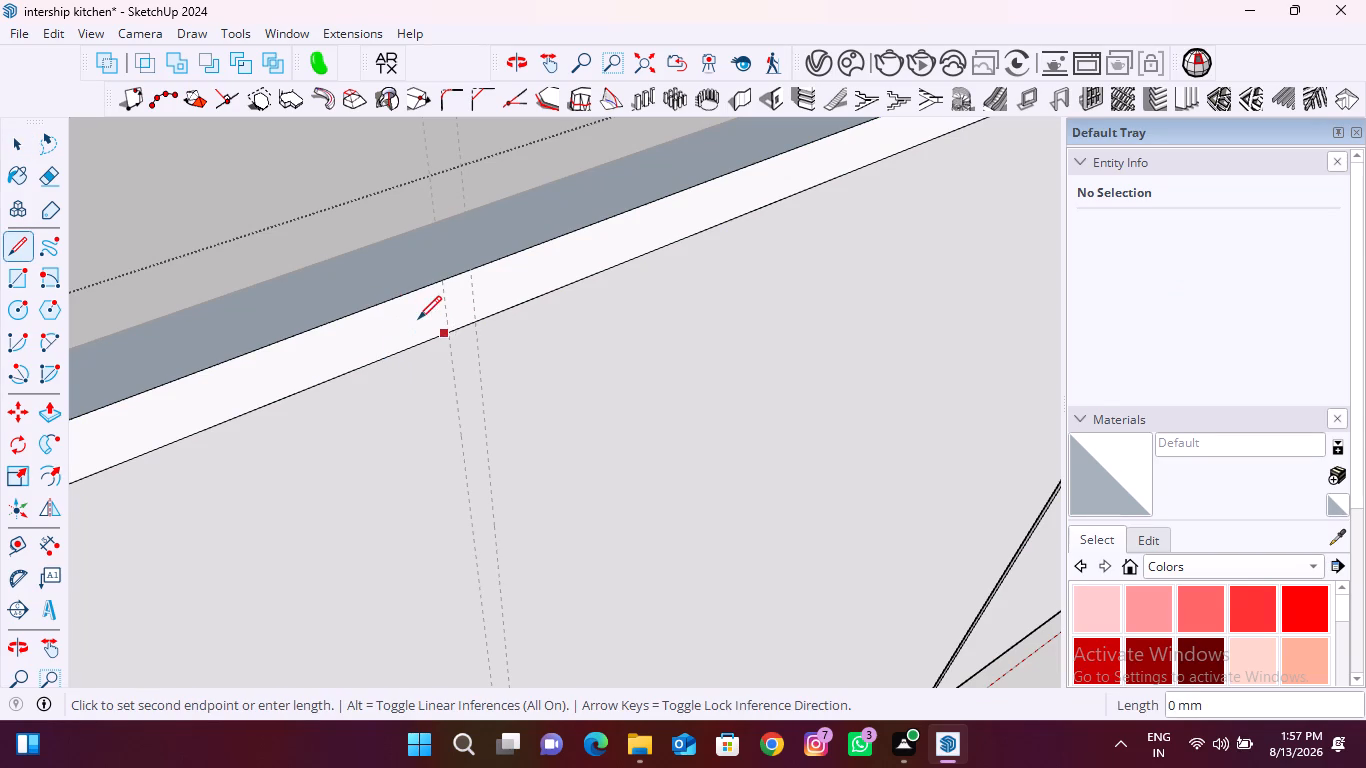
{"action": "key", "text": "Escape"}
{"action": "left_click", "coordinate": [449, 330]}
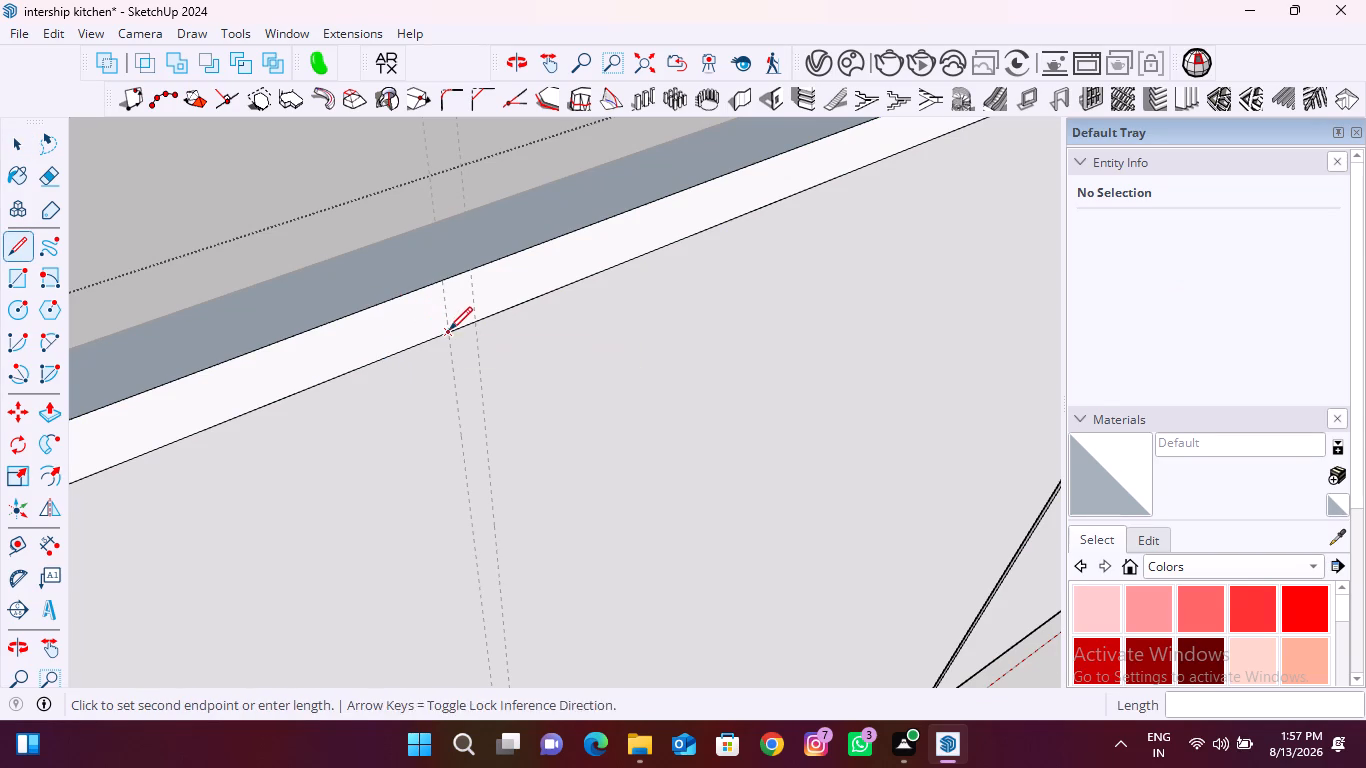
{"action": "scroll", "coordinate": [430, 321], "scroll_direction": "down", "scroll_amount": 20}
{"action": "scroll", "coordinate": [430, 321], "scroll_direction": "down", "scroll_amount": 1}
{"action": "scroll", "coordinate": [466, 569], "scroll_direction": "up", "scroll_amount": 20}
{"action": "scroll", "coordinate": [466, 569], "scroll_direction": "up", "scroll_amount": 5}
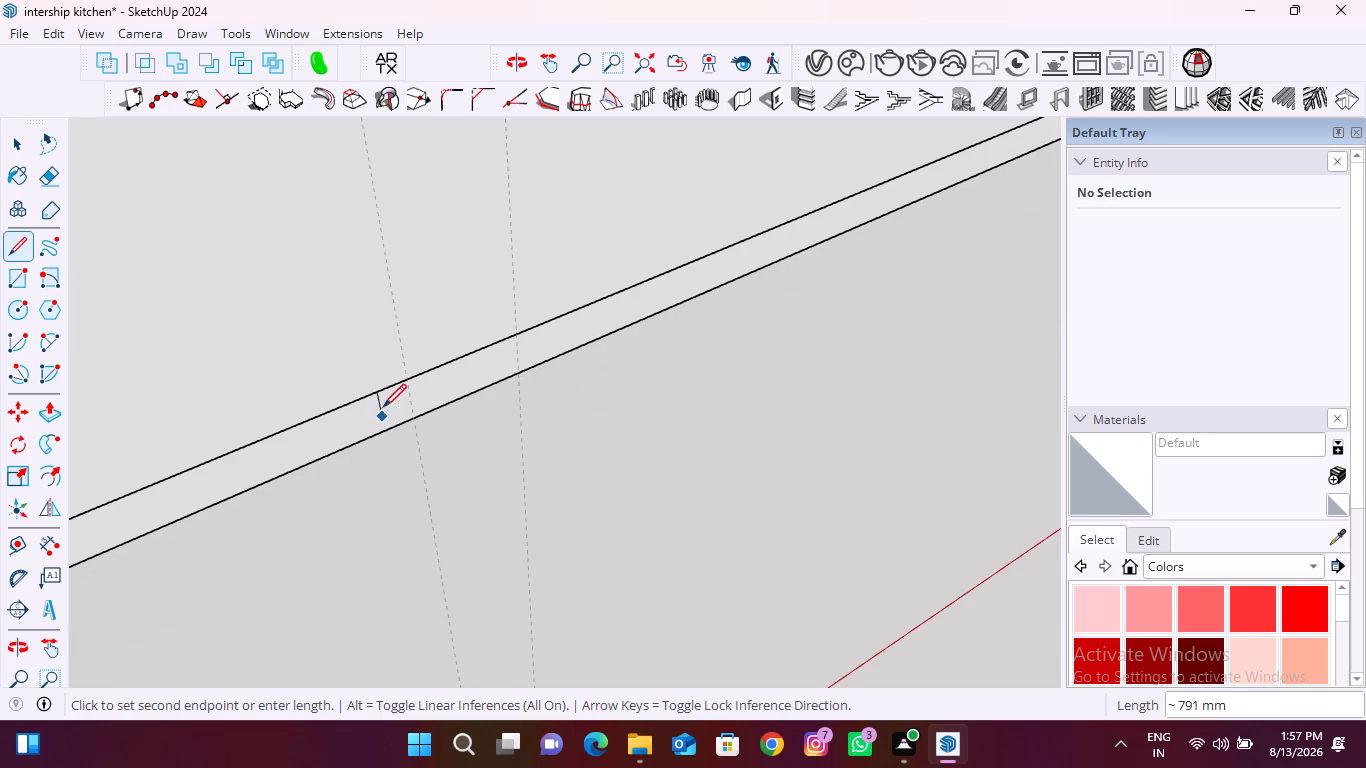
{"action": "left_click", "coordinate": [404, 383]}
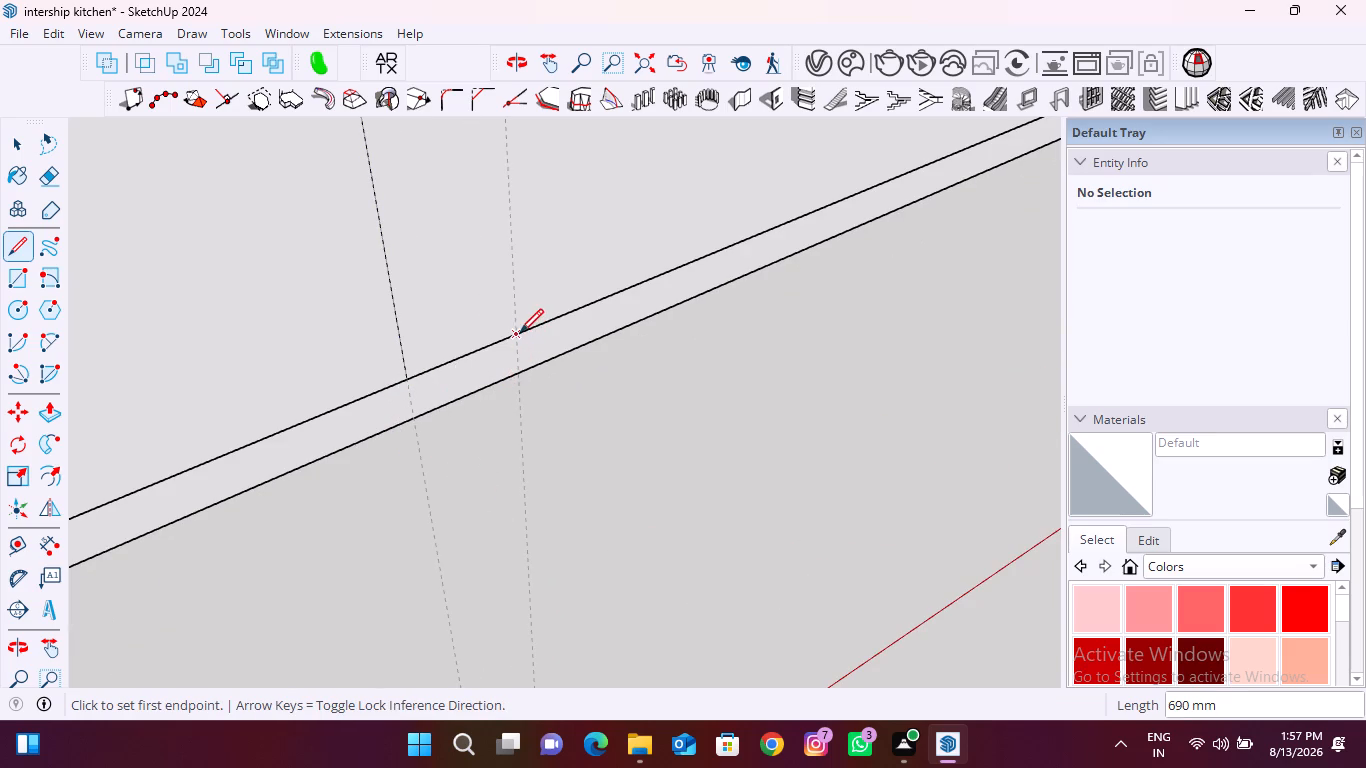
Draw a 690 mm line up the door's front face along the right-hand guide, from the bottom edge to the top edge.
{"action": "left_click", "coordinate": [520, 332]}
{"action": "scroll", "coordinate": [484, 498], "scroll_direction": "down", "scroll_amount": 20}
{"action": "scroll", "coordinate": [484, 498], "scroll_direction": "down", "scroll_amount": 5}
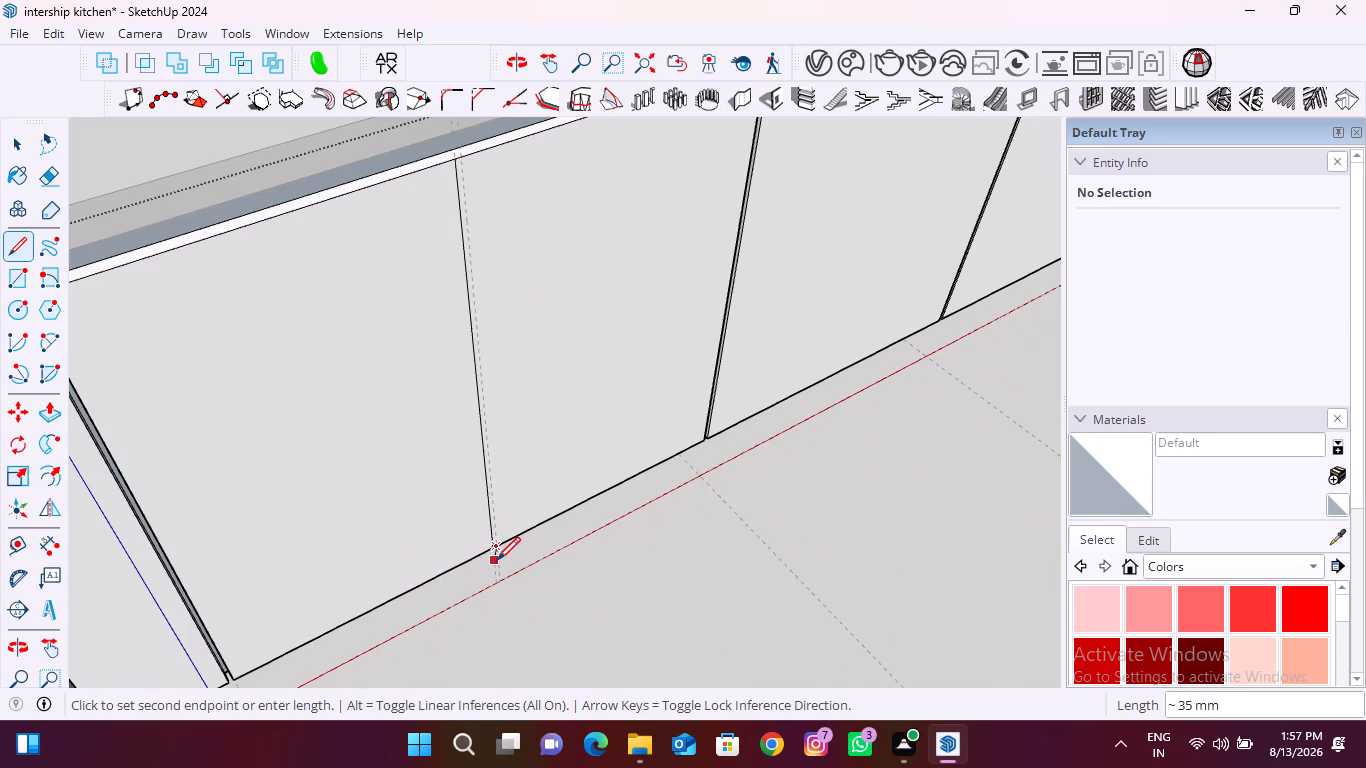
{"action": "scroll", "coordinate": [456, 154], "scroll_direction": "up", "scroll_amount": 19}
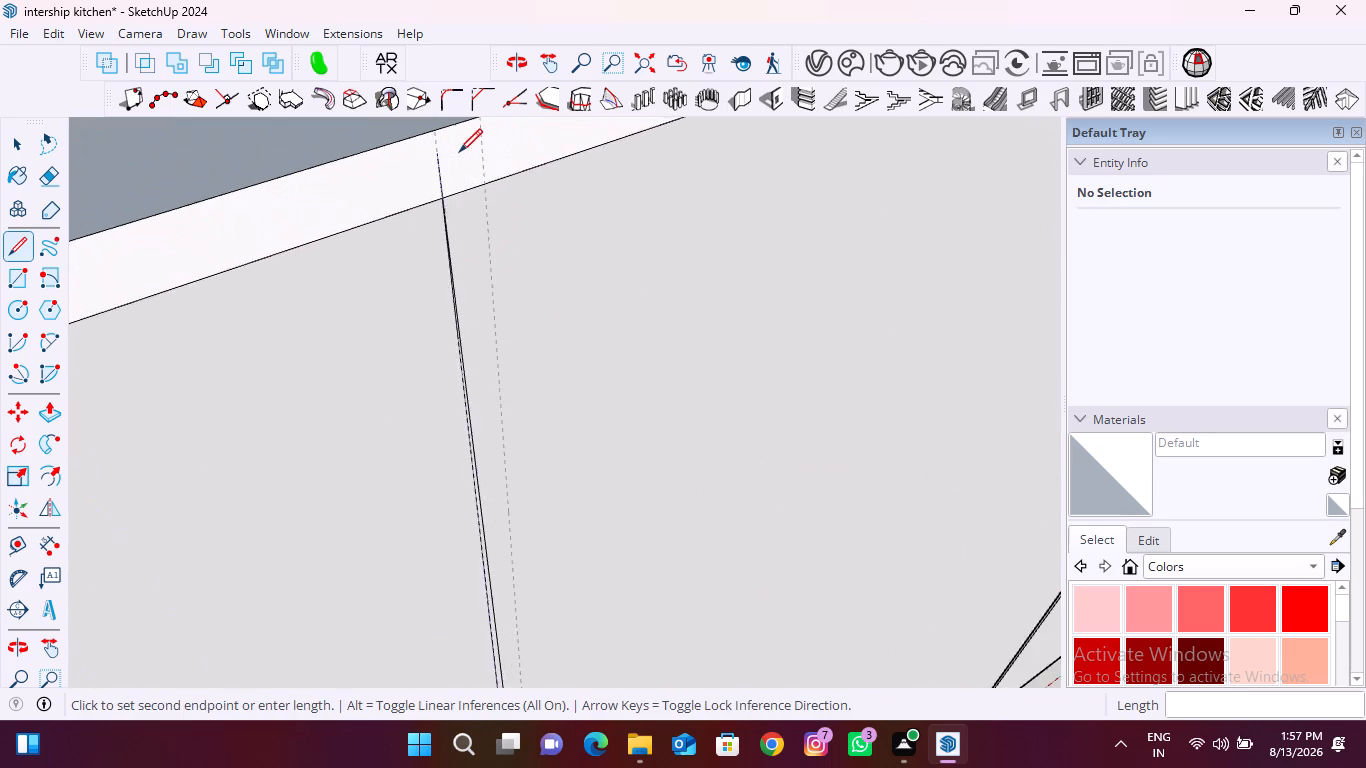
{"action": "scroll", "coordinate": [459, 152], "scroll_direction": "up", "scroll_amount": 9}
{"action": "left_click", "coordinate": [525, 227]}
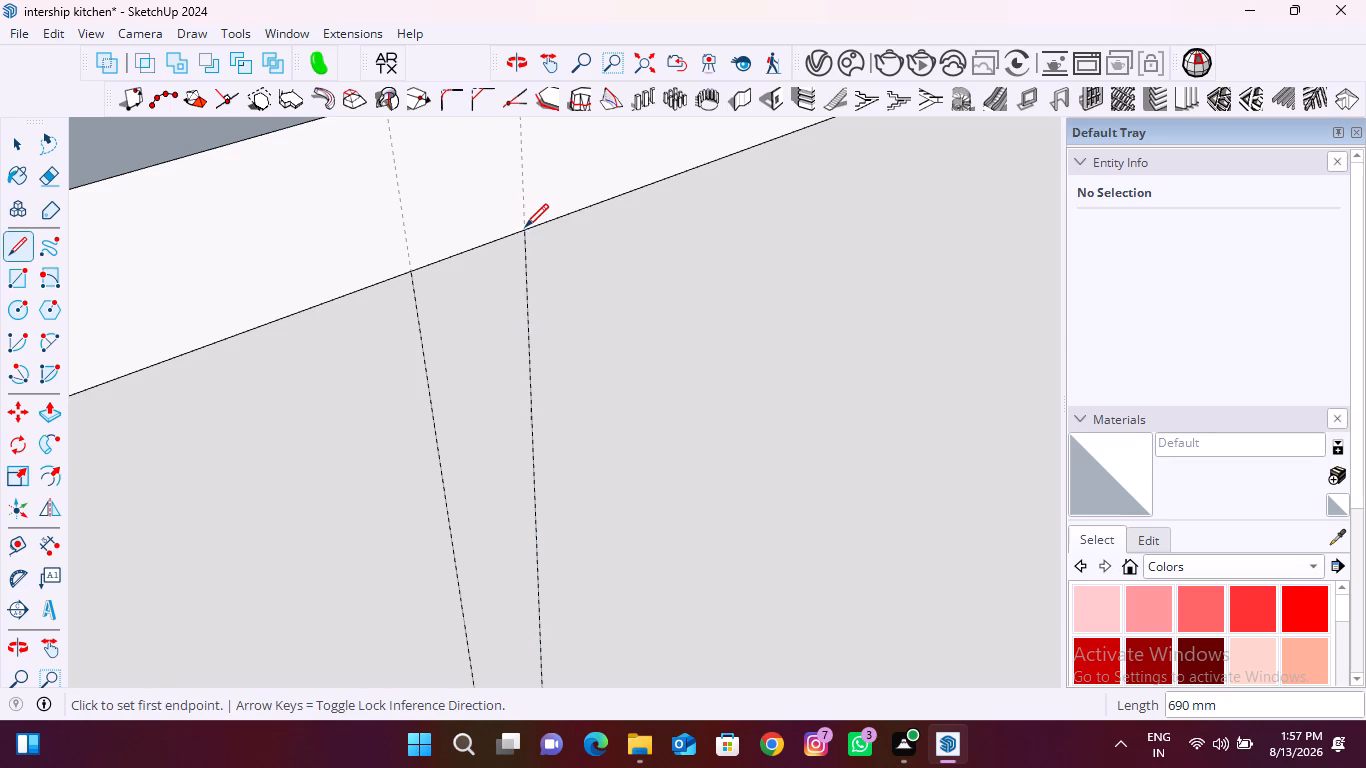
Draw two 18 mm lines across the door's top edge, running from front to back at the two guides.
{"action": "middle_click_drag", "start_coordinate": [400, 238], "coordinate": [663, 224]}
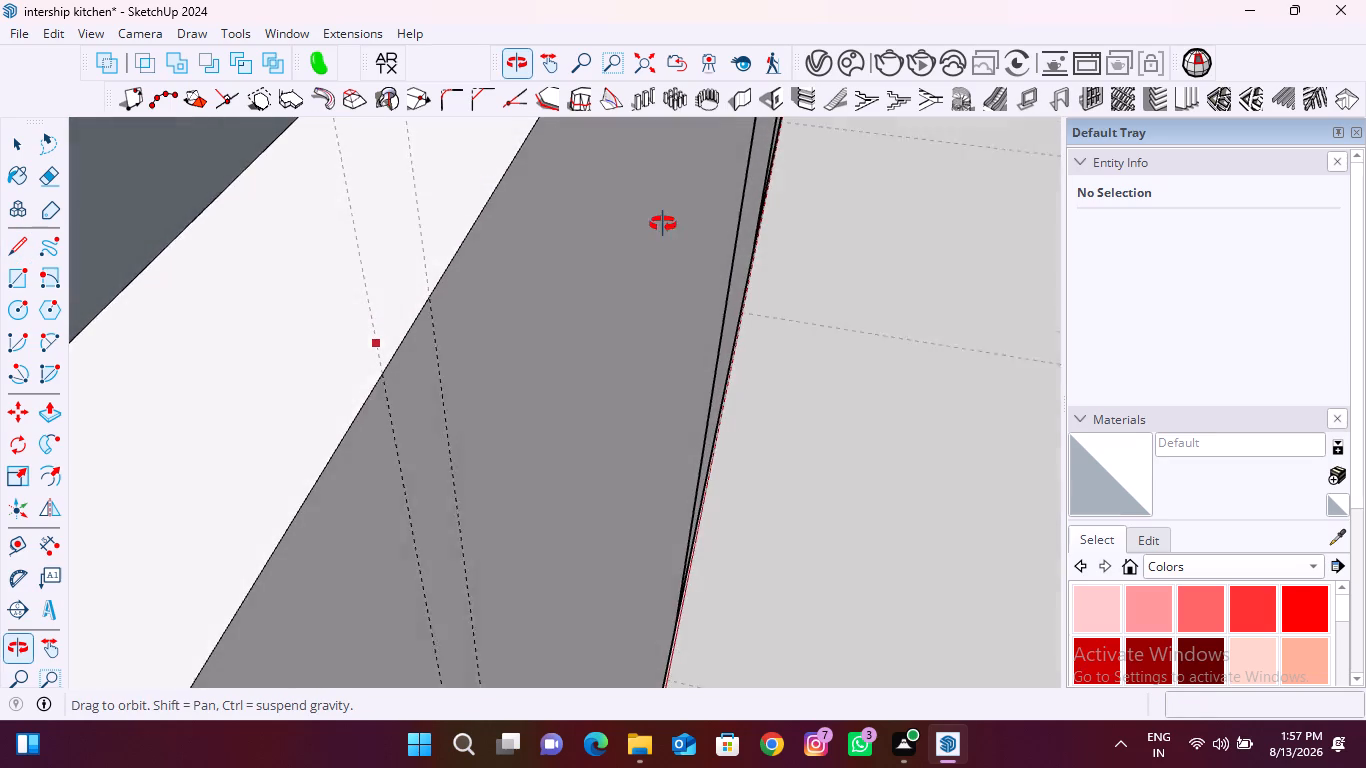
{"action": "middle_click_drag", "start_coordinate": [663, 224], "coordinate": [660, 220]}
{"action": "left_click", "coordinate": [437, 296]}
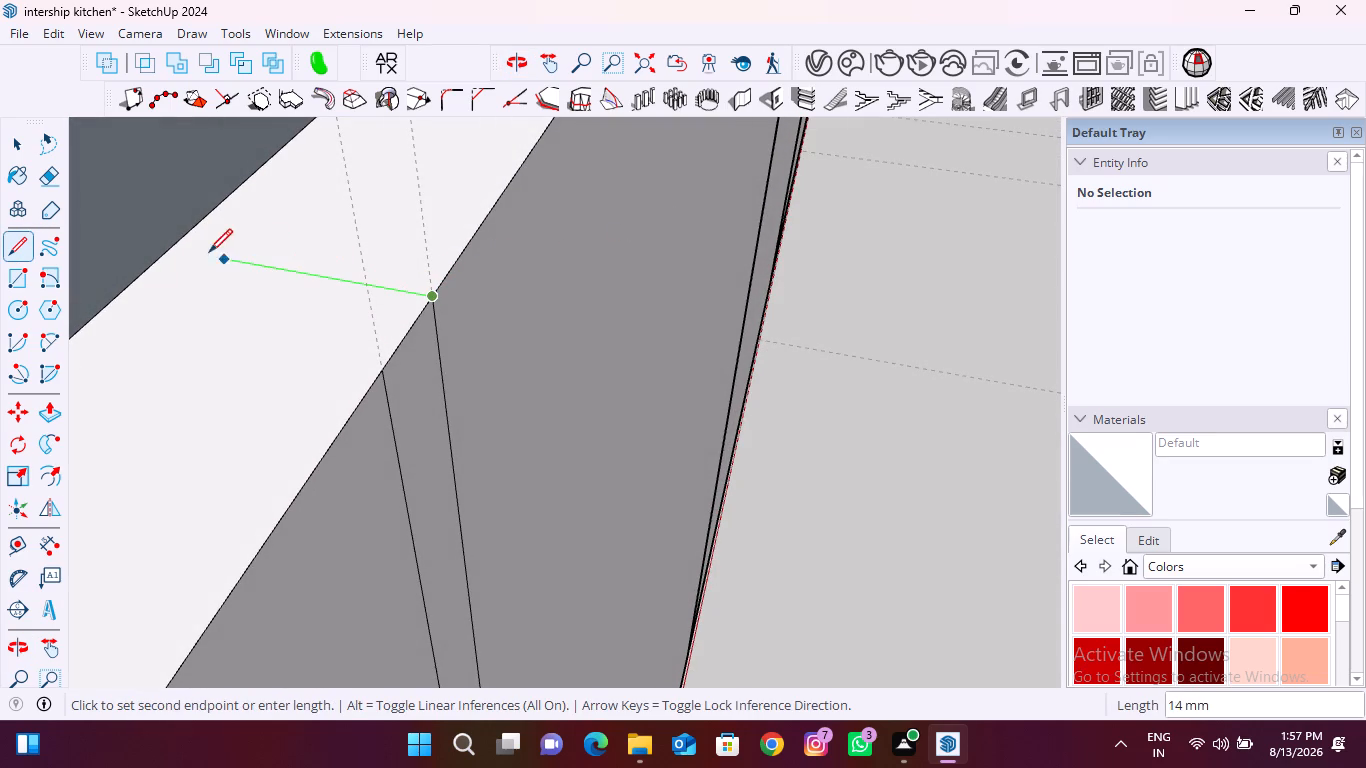
{"action": "left_click", "coordinate": [158, 252]}
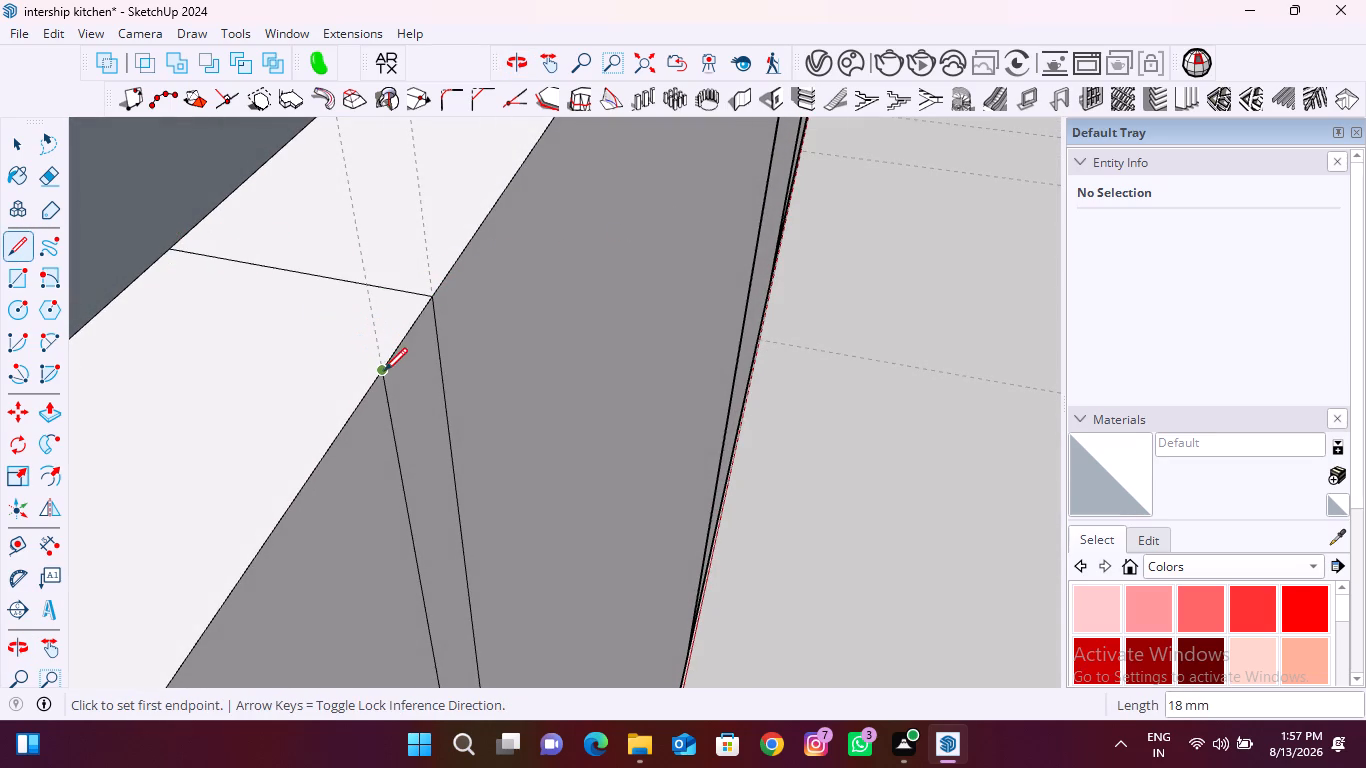
{"action": "left_click", "coordinate": [384, 371]}
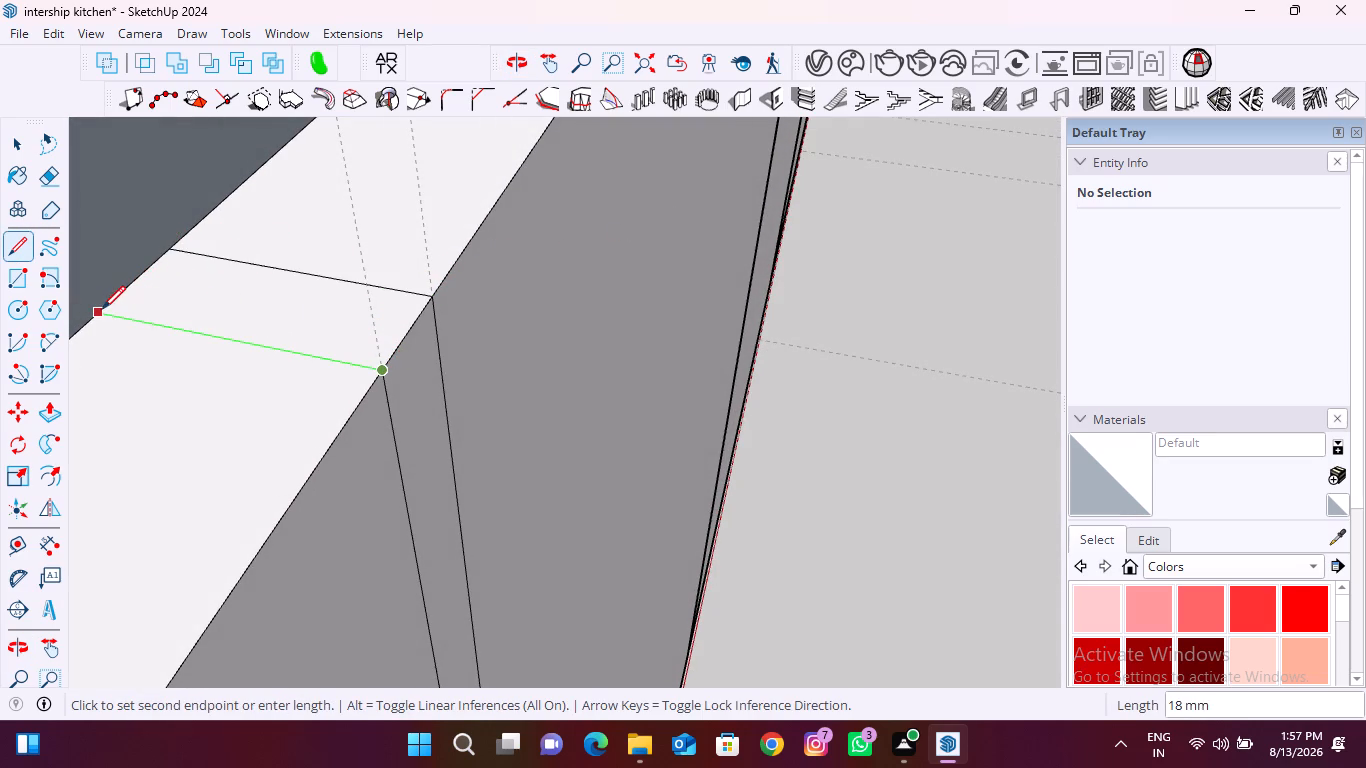
{"action": "left_click", "coordinate": [102, 309]}
Draw two 18 mm lines across the underside of the door, running from front to back at the two guides.
{"action": "scroll", "coordinate": [156, 296], "scroll_direction": "down", "scroll_amount": 20}
{"action": "scroll", "coordinate": [156, 296], "scroll_direction": "down", "scroll_amount": 15}
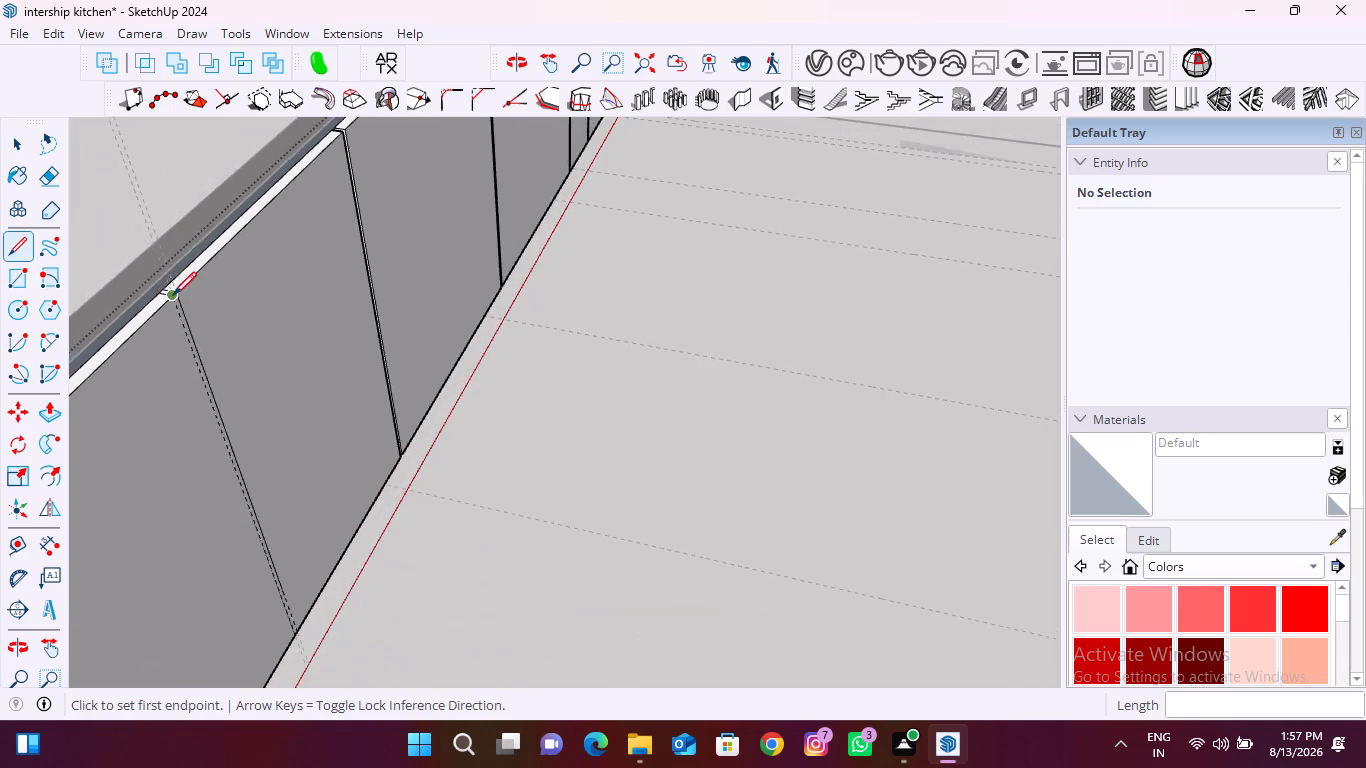
{"action": "scroll", "coordinate": [173, 295], "scroll_direction": "down", "scroll_amount": 3}
{"action": "scroll", "coordinate": [280, 570], "scroll_direction": "up", "scroll_amount": 20}
{"action": "scroll", "coordinate": [280, 570], "scroll_direction": "up", "scroll_amount": 6}
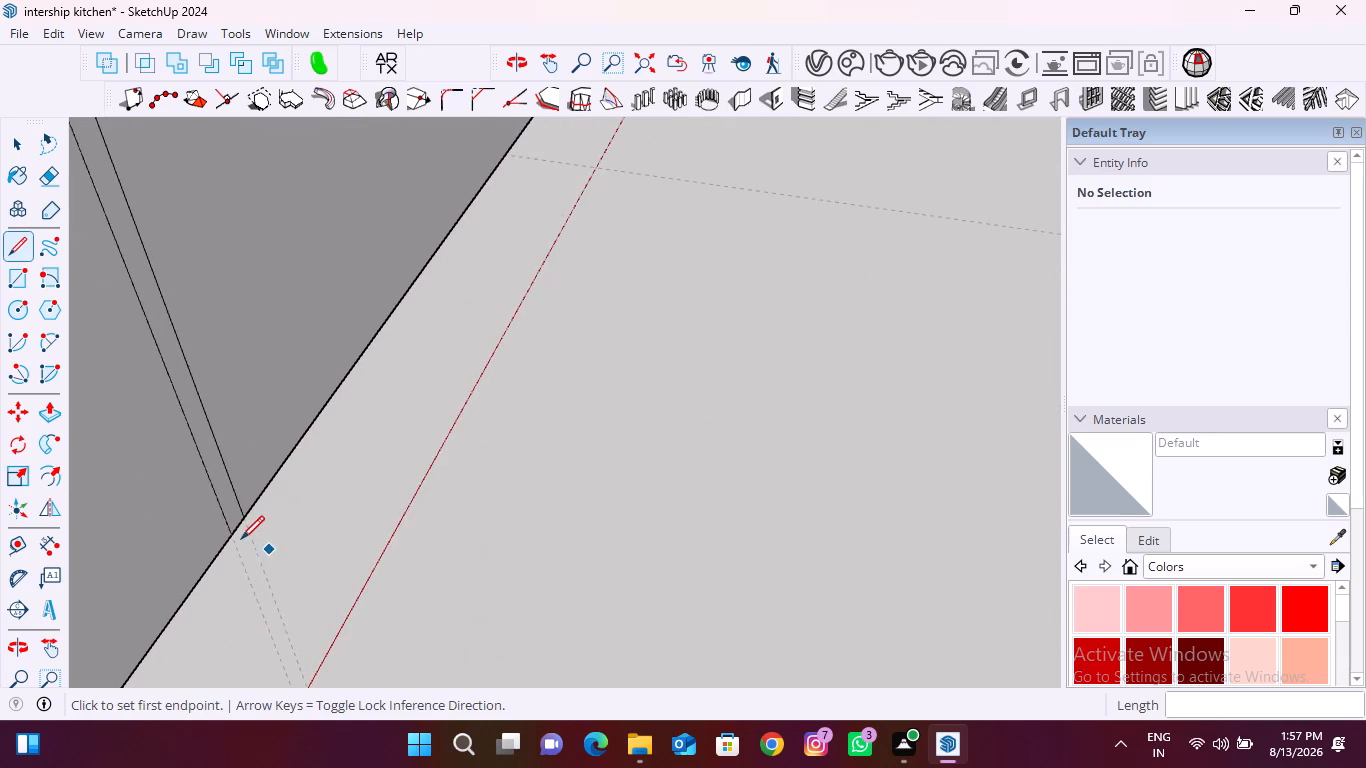
{"action": "scroll", "coordinate": [241, 539], "scroll_direction": "up", "scroll_amount": 7}
{"action": "scroll", "coordinate": [367, 476], "scroll_direction": "down", "scroll_amount": 6}
{"action": "middle_click_drag", "start_coordinate": [362, 494], "coordinate": [249, 347]}
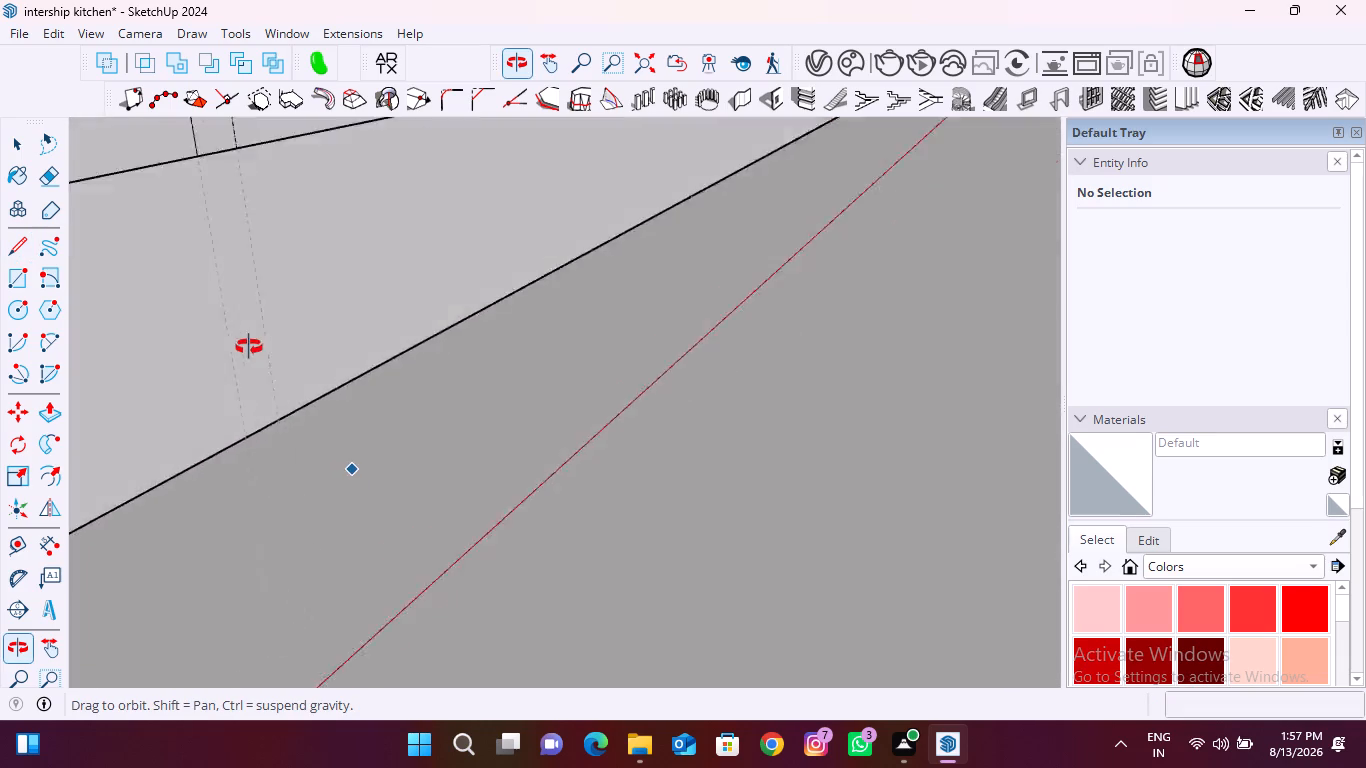
{"action": "middle_click_drag", "start_coordinate": [249, 347], "coordinate": [204, 373]}
{"action": "scroll", "coordinate": [359, 465], "scroll_direction": "down", "scroll_amount": 5}
{"action": "middle_click_drag", "start_coordinate": [219, 303], "coordinate": [212, 263]}
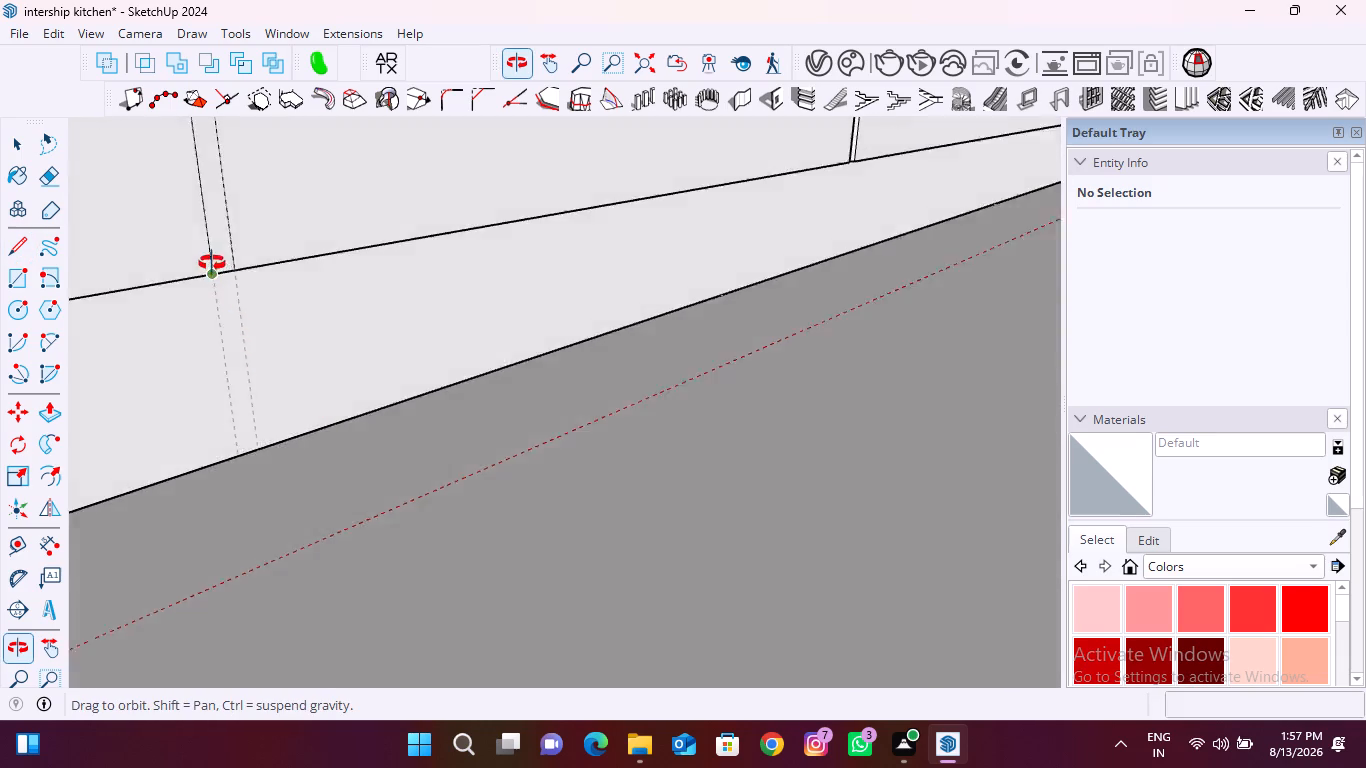
{"action": "middle_click_drag", "start_coordinate": [212, 263], "coordinate": [205, 168]}
{"action": "scroll", "coordinate": [212, 163], "scroll_direction": "up", "scroll_amount": 17}
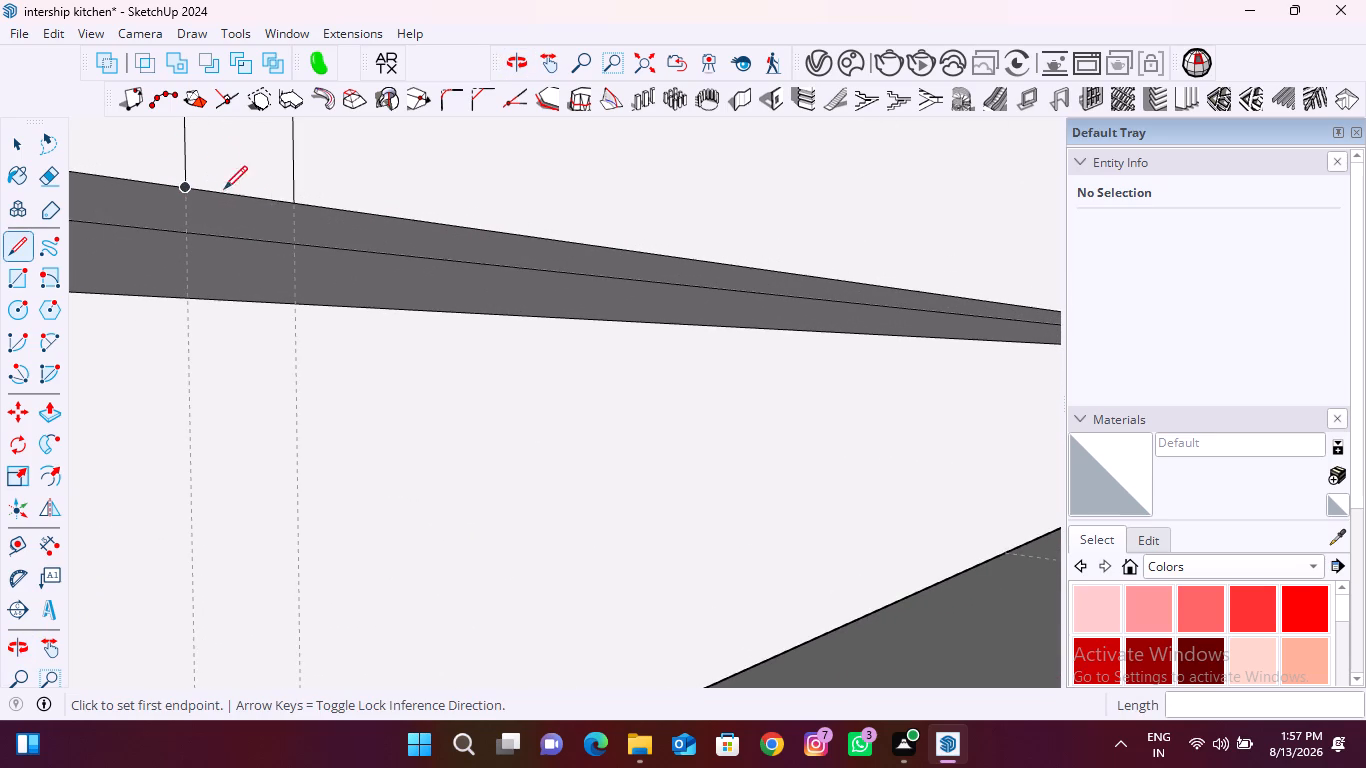
{"action": "left_click", "coordinate": [291, 205]}
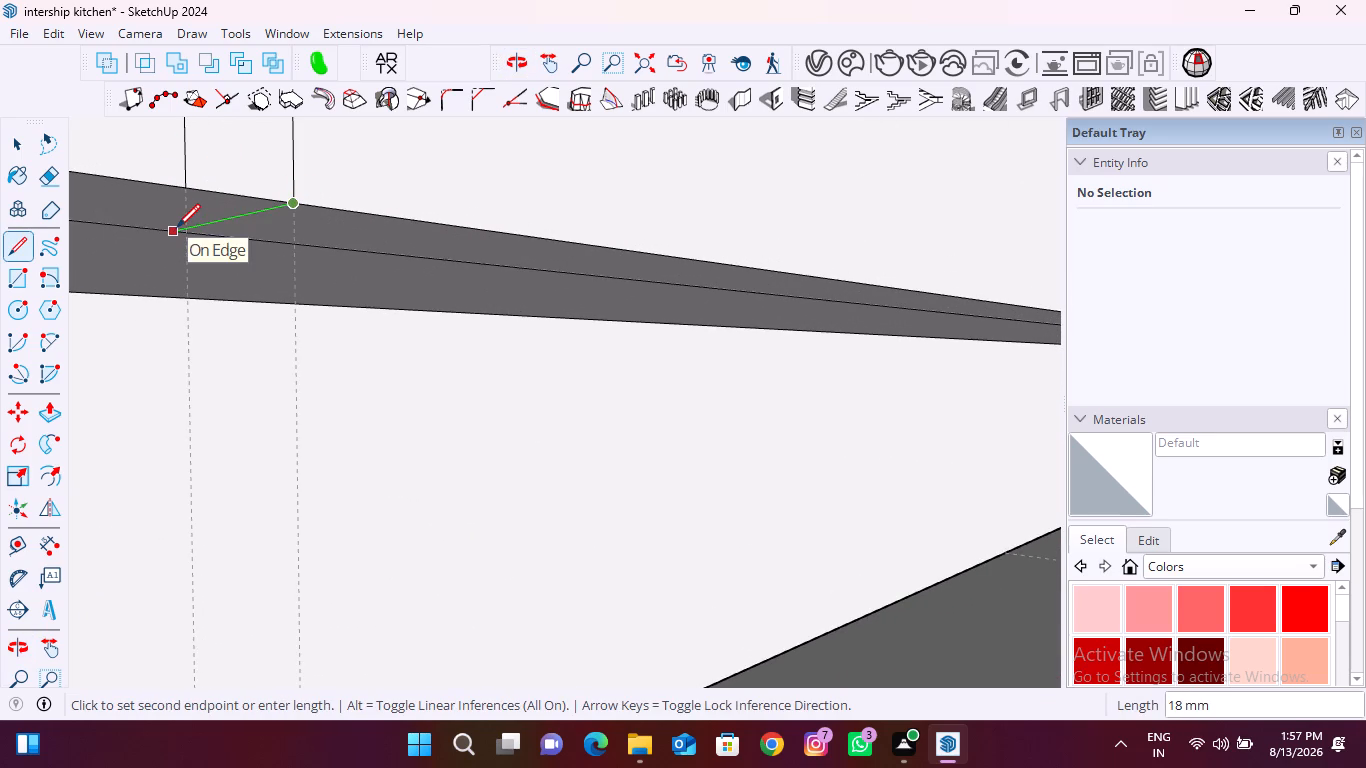
{"action": "left_click", "coordinate": [177, 227]}
{"action": "middle_click_drag", "start_coordinate": [160, 238], "coordinate": [269, 242]}
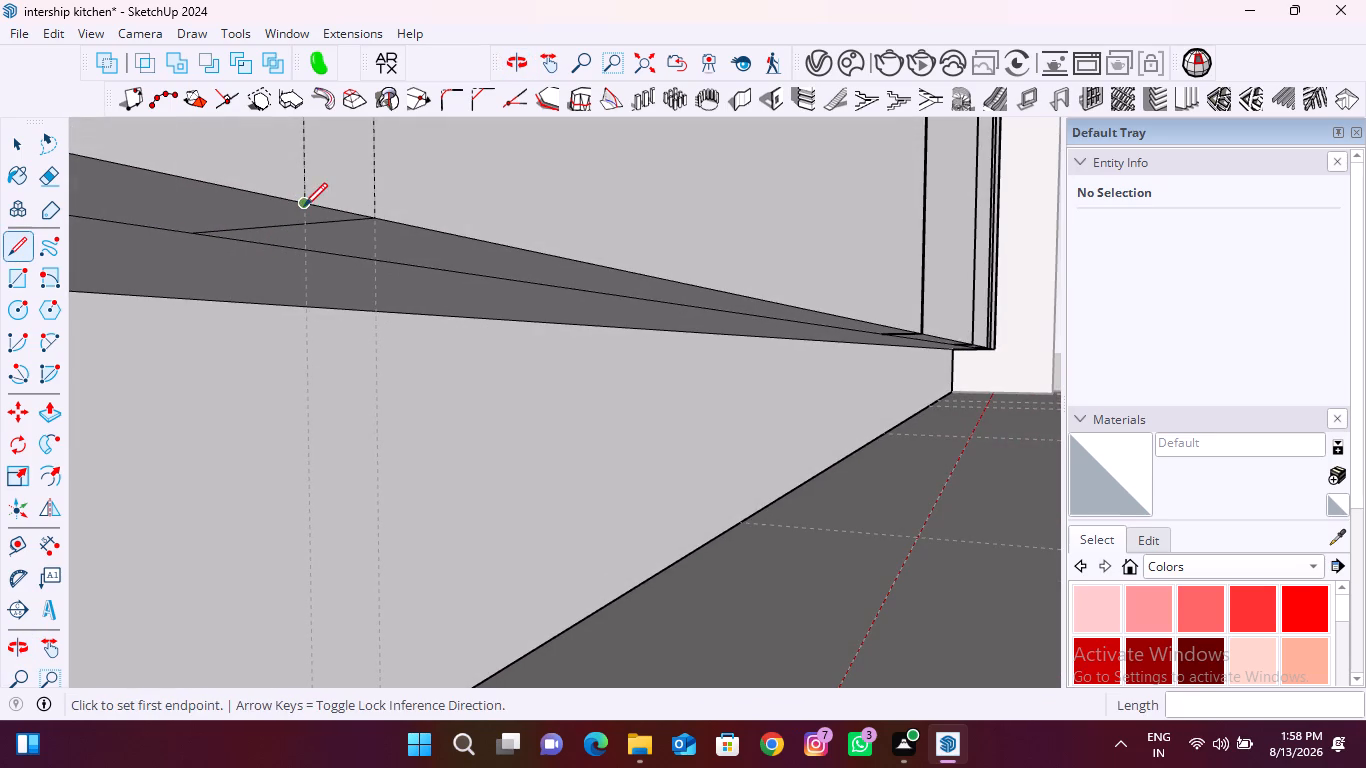
{"action": "left_click", "coordinate": [305, 204]}
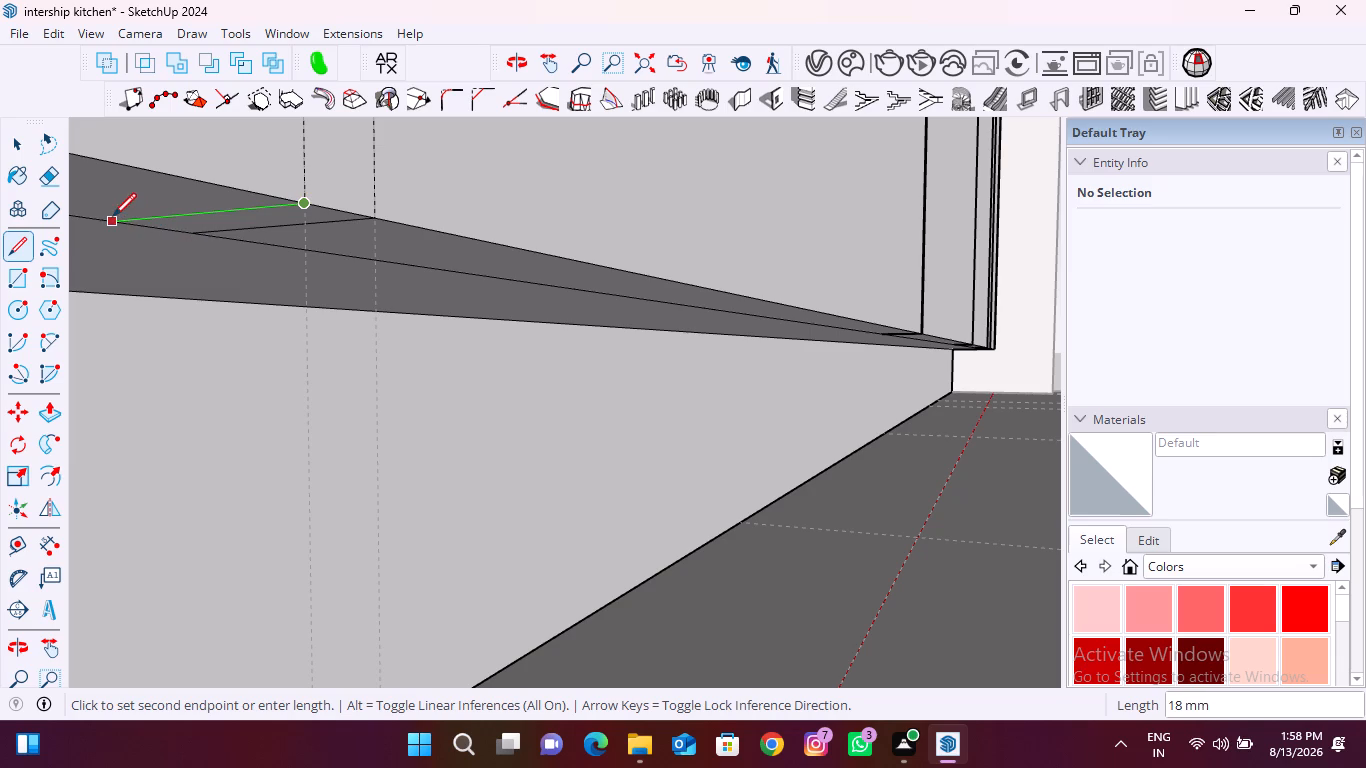
{"action": "left_click", "coordinate": [113, 216]}
Delete the narrow strip of the door's front face between the two vertical lines.
{"action": "key", "text": "space"}
{"action": "left_click", "coordinate": [327, 193]}
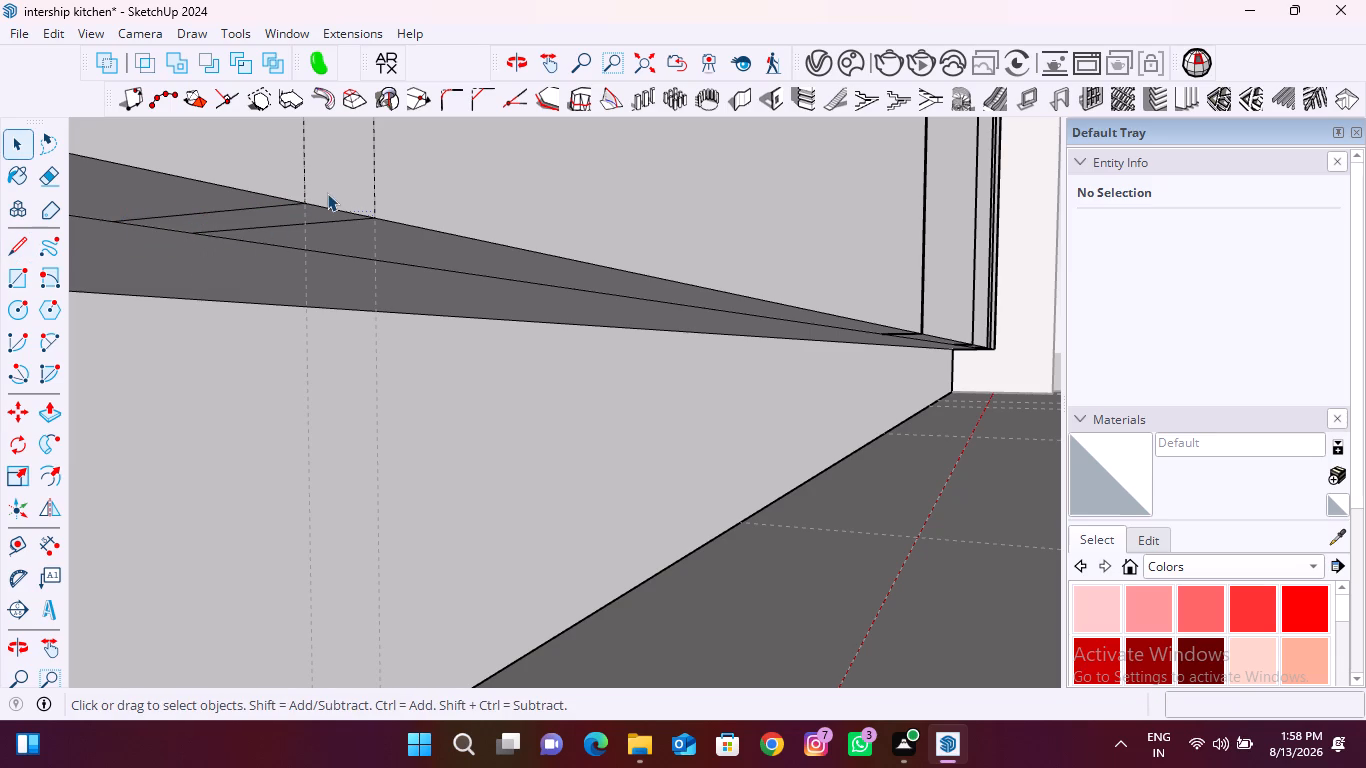
{"action": "key", "text": "Delete"}
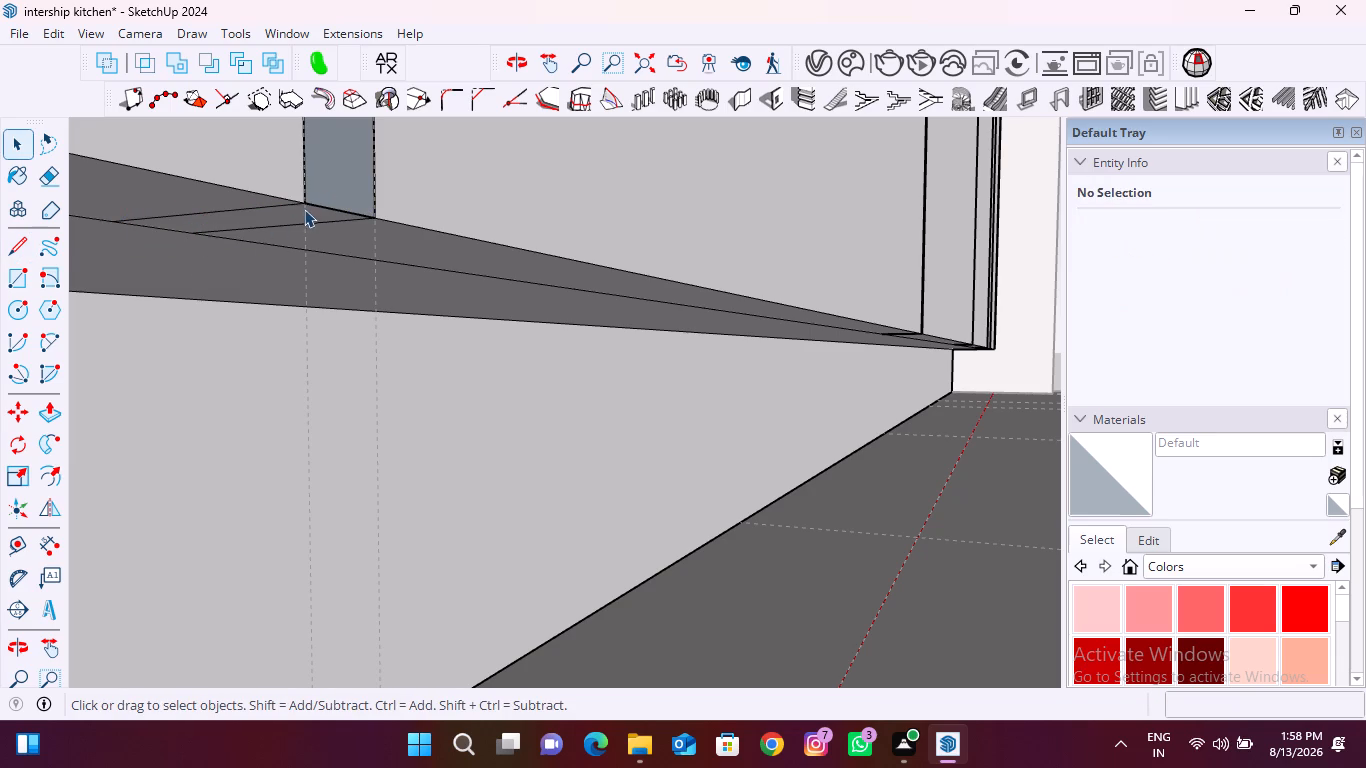
Draw a 690 mm line down the door's back face on the left-hand side of the gap, from top to bottom.
{"action": "scroll", "coordinate": [289, 219], "scroll_direction": "down", "scroll_amount": 20}
{"action": "scroll", "coordinate": [289, 219], "scroll_direction": "down", "scroll_amount": 14}
{"action": "middle_click_drag", "start_coordinate": [226, 265], "coordinate": [189, 295]}
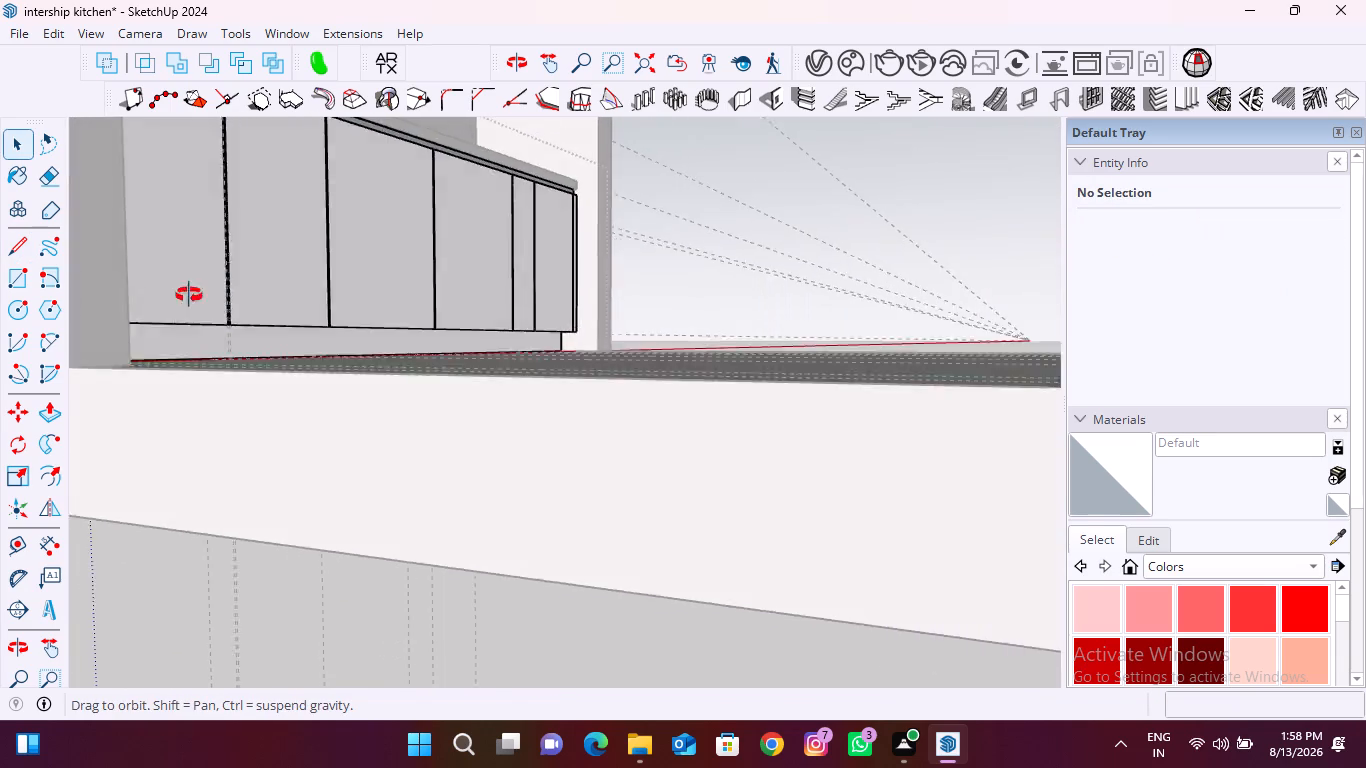
{"action": "middle_click_drag", "start_coordinate": [189, 295], "coordinate": [134, 368]}
{"action": "key", "text": "l"}
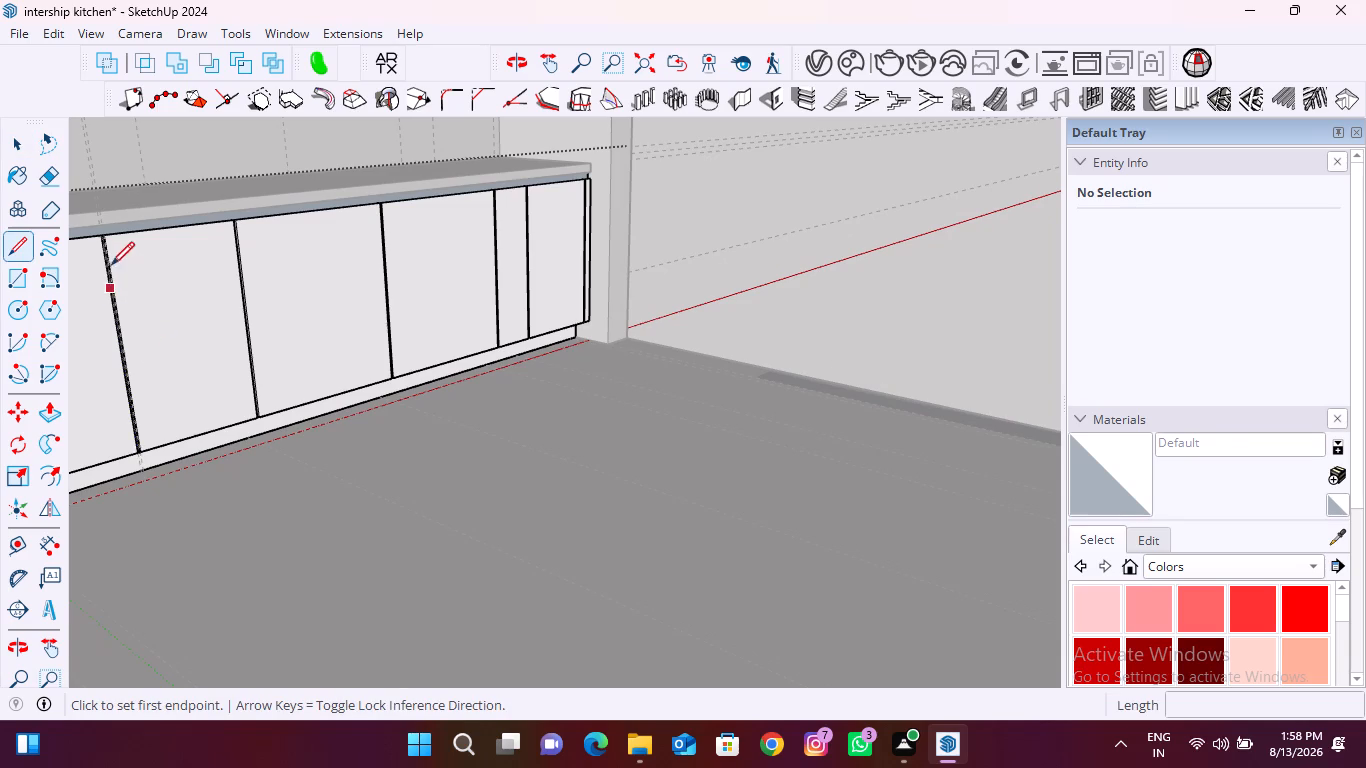
{"action": "scroll", "coordinate": [103, 247], "scroll_direction": "up", "scroll_amount": 20}
{"action": "scroll", "coordinate": [103, 247], "scroll_direction": "up", "scroll_amount": 10}
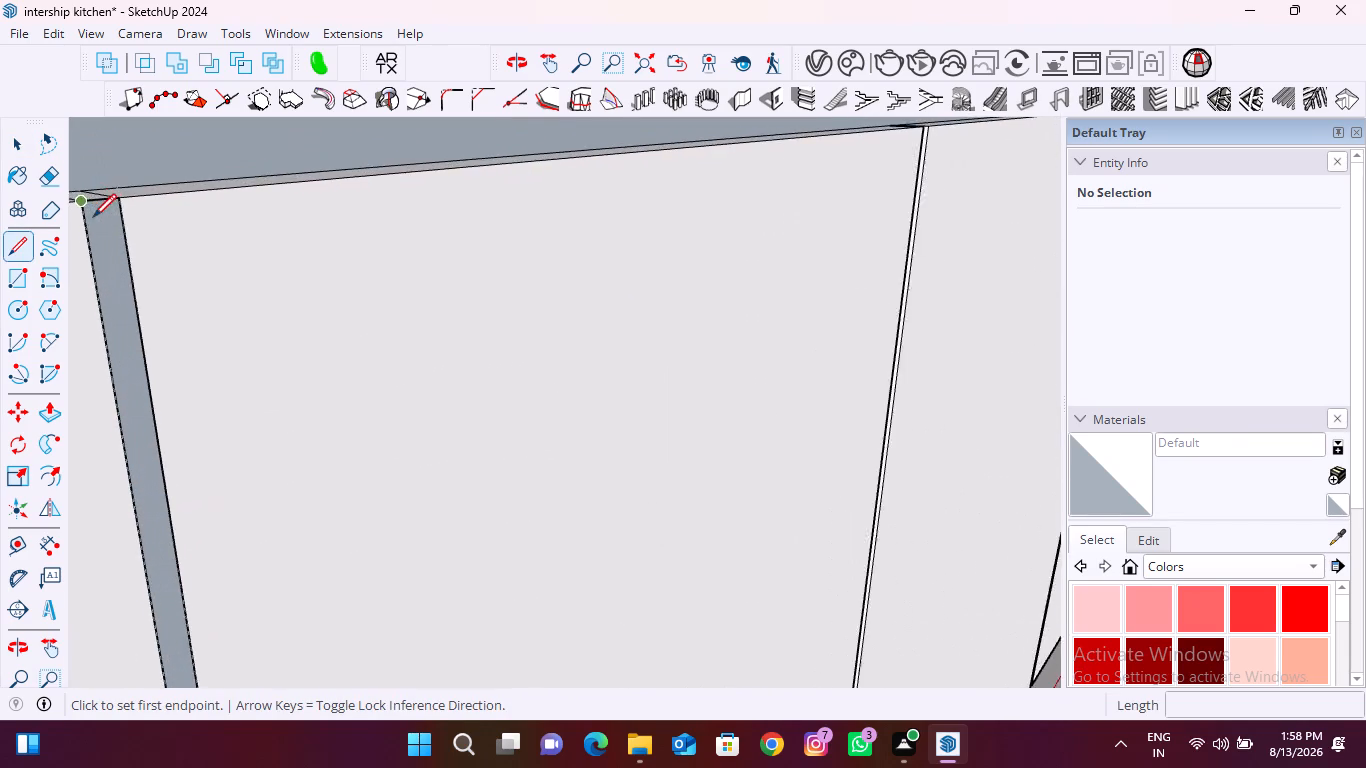
{"action": "scroll", "coordinate": [93, 217], "scroll_direction": "up", "scroll_amount": 6}
{"action": "middle_click_drag", "start_coordinate": [126, 241], "coordinate": [75, 213]}
{"action": "scroll", "coordinate": [460, 286], "scroll_direction": "down", "scroll_amount": 4}
{"action": "middle_click_drag", "start_coordinate": [438, 329], "coordinate": [393, 319]}
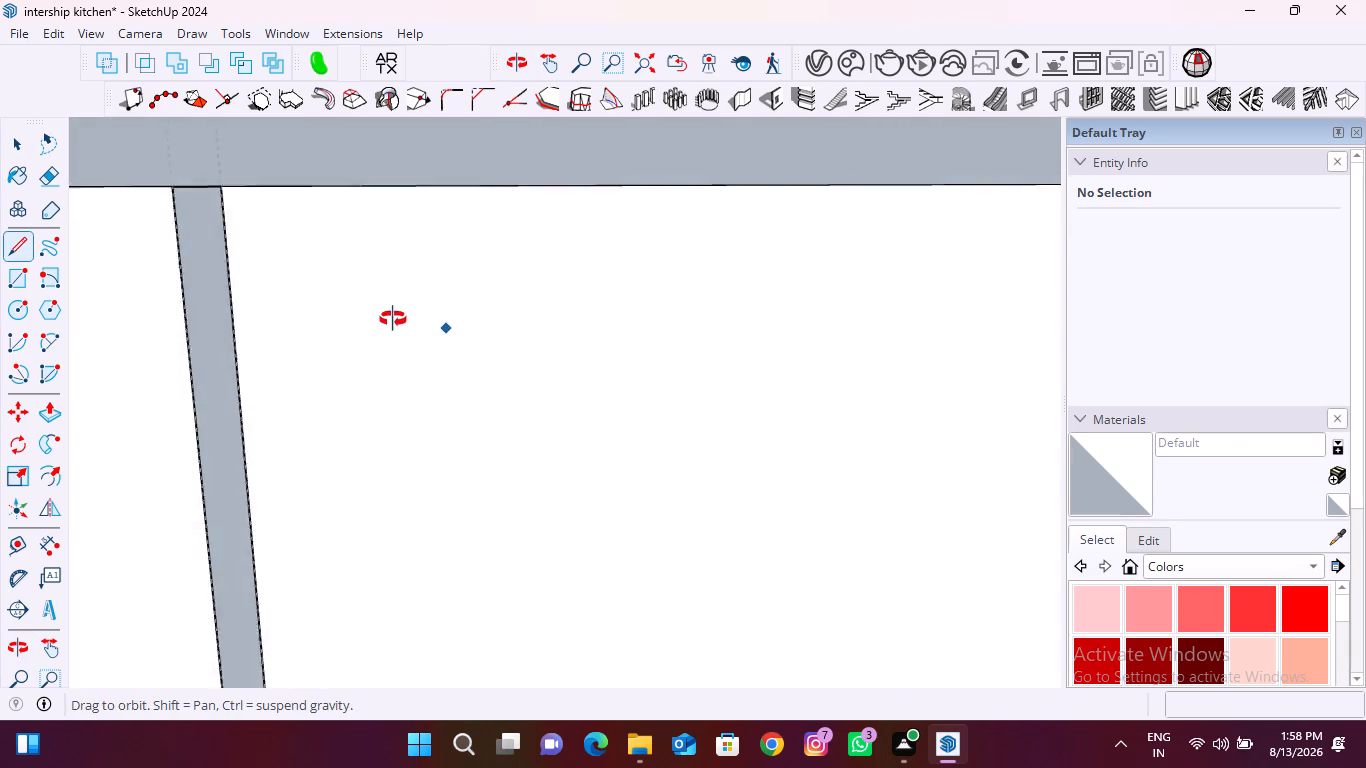
{"action": "middle_click_drag", "start_coordinate": [393, 319], "coordinate": [264, 276]}
{"action": "scroll", "coordinate": [199, 188], "scroll_direction": "up", "scroll_amount": 10}
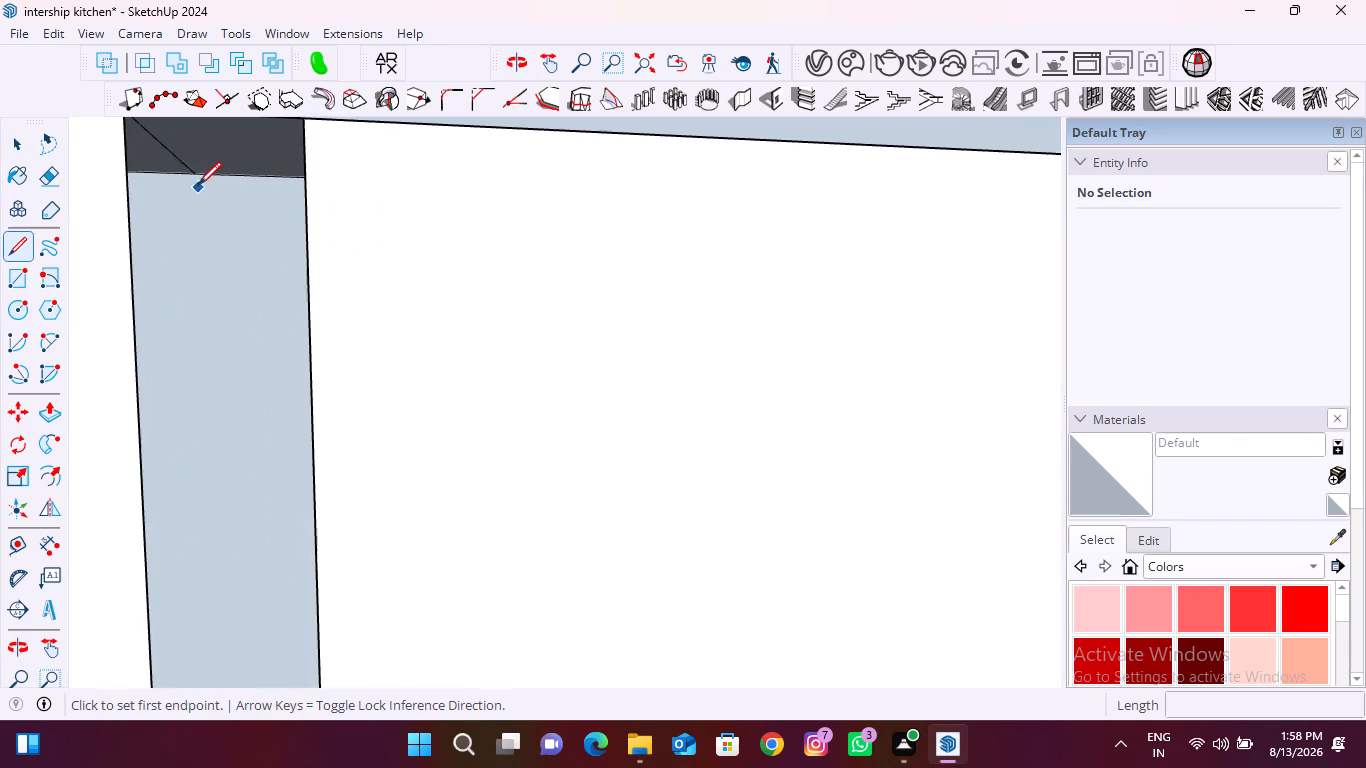
{"action": "scroll", "coordinate": [198, 185], "scroll_direction": "up", "scroll_amount": 7}
{"action": "left_click", "coordinate": [193, 171]}
{"action": "scroll", "coordinate": [228, 224], "scroll_direction": "down", "scroll_amount": 8}
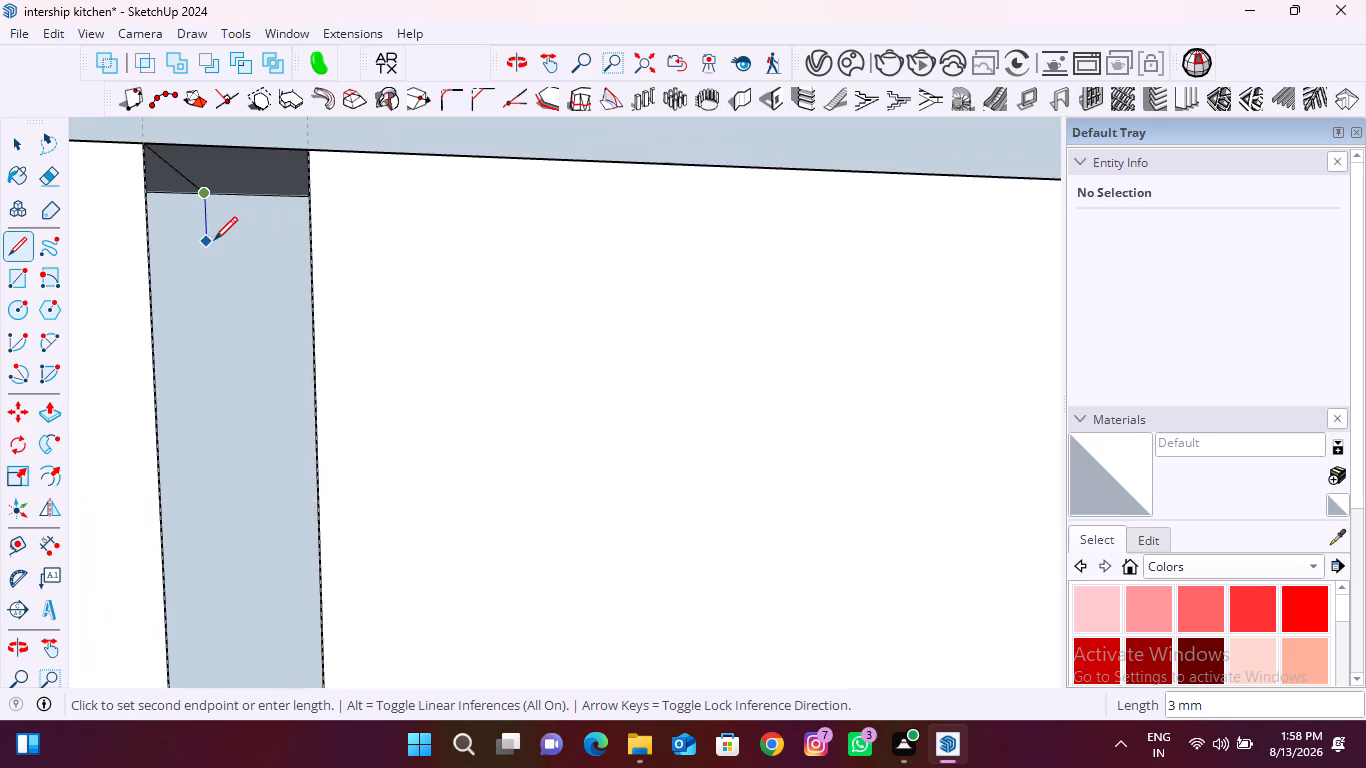
{"action": "scroll", "coordinate": [214, 240], "scroll_direction": "down", "scroll_amount": 20}
{"action": "scroll", "coordinate": [214, 240], "scroll_direction": "down", "scroll_amount": 19}
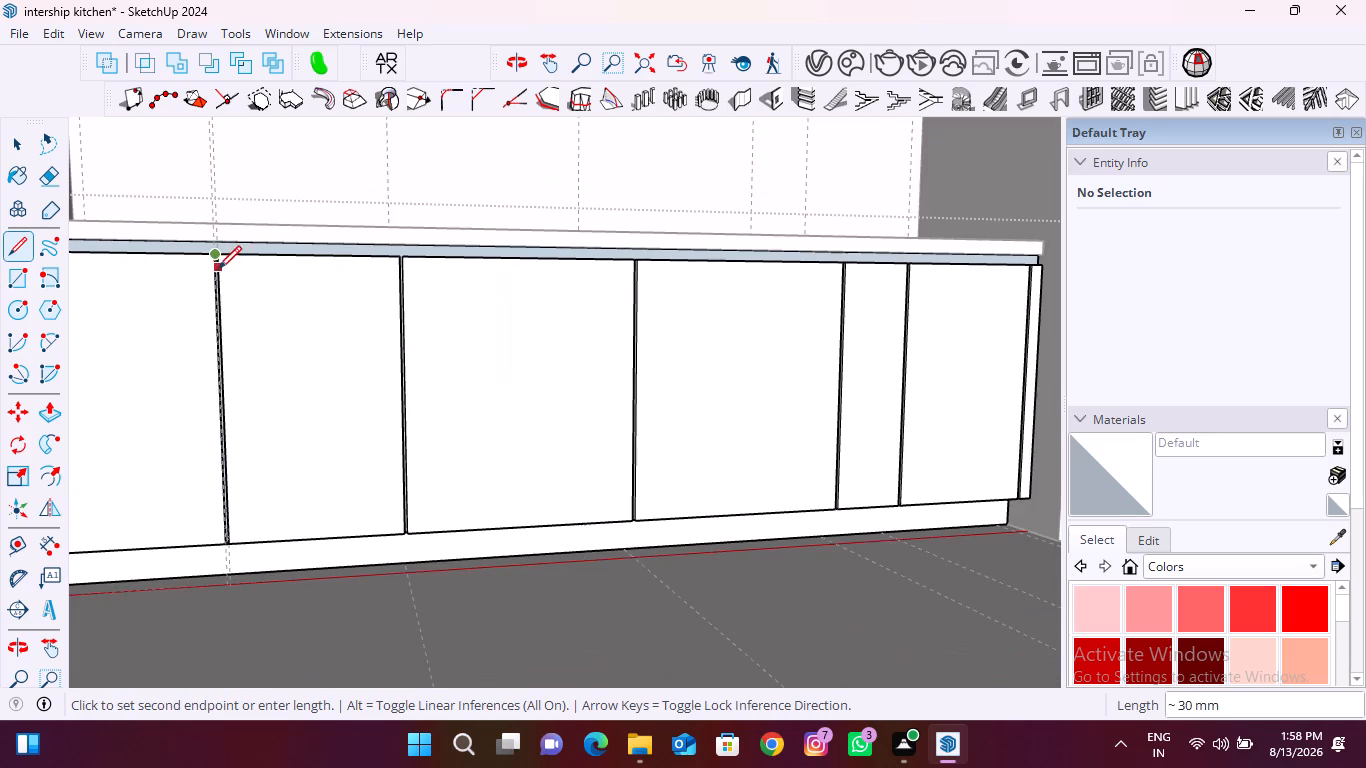
{"action": "scroll", "coordinate": [229, 555], "scroll_direction": "up", "scroll_amount": 20}
{"action": "scroll", "coordinate": [229, 555], "scroll_direction": "up", "scroll_amount": 5}
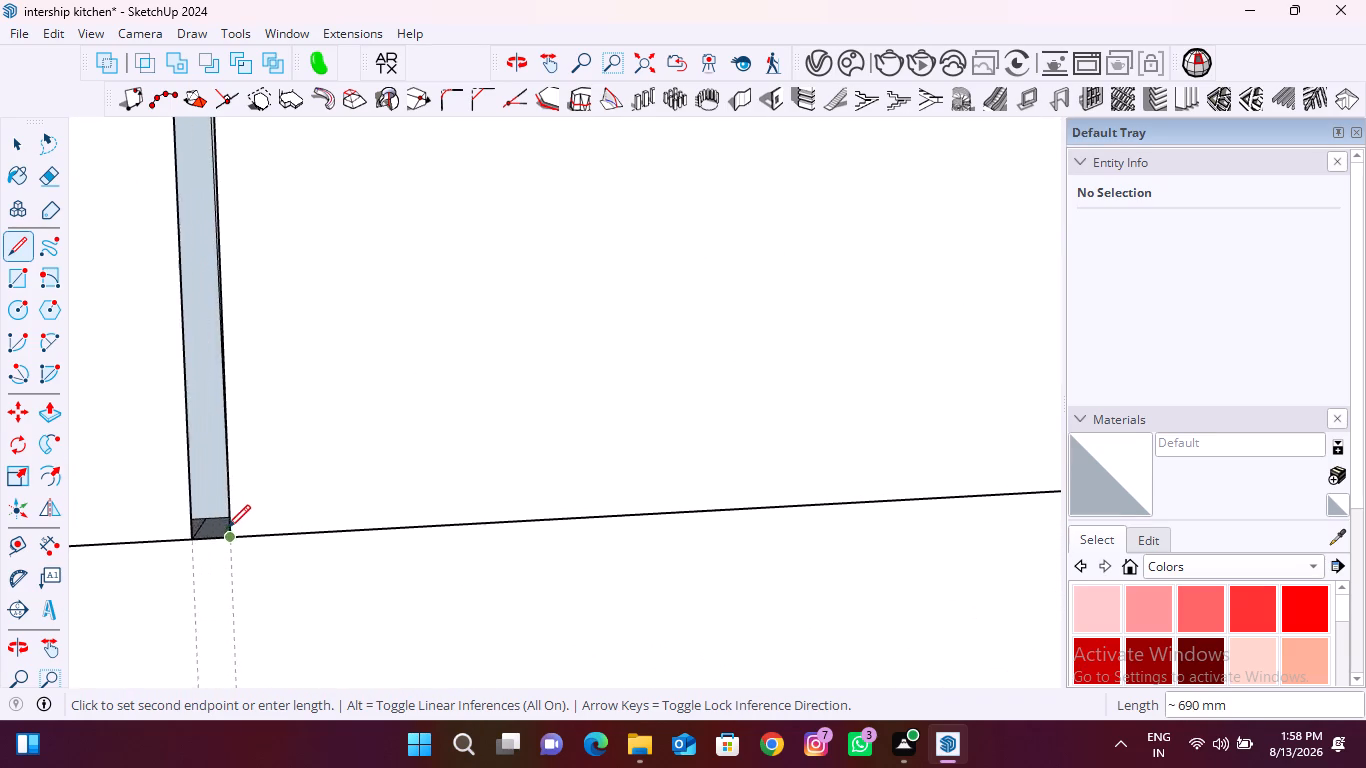
{"action": "scroll", "coordinate": [227, 528], "scroll_direction": "up", "scroll_amount": 15}
{"action": "scroll", "coordinate": [175, 510], "scroll_direction": "up", "scroll_amount": 7}
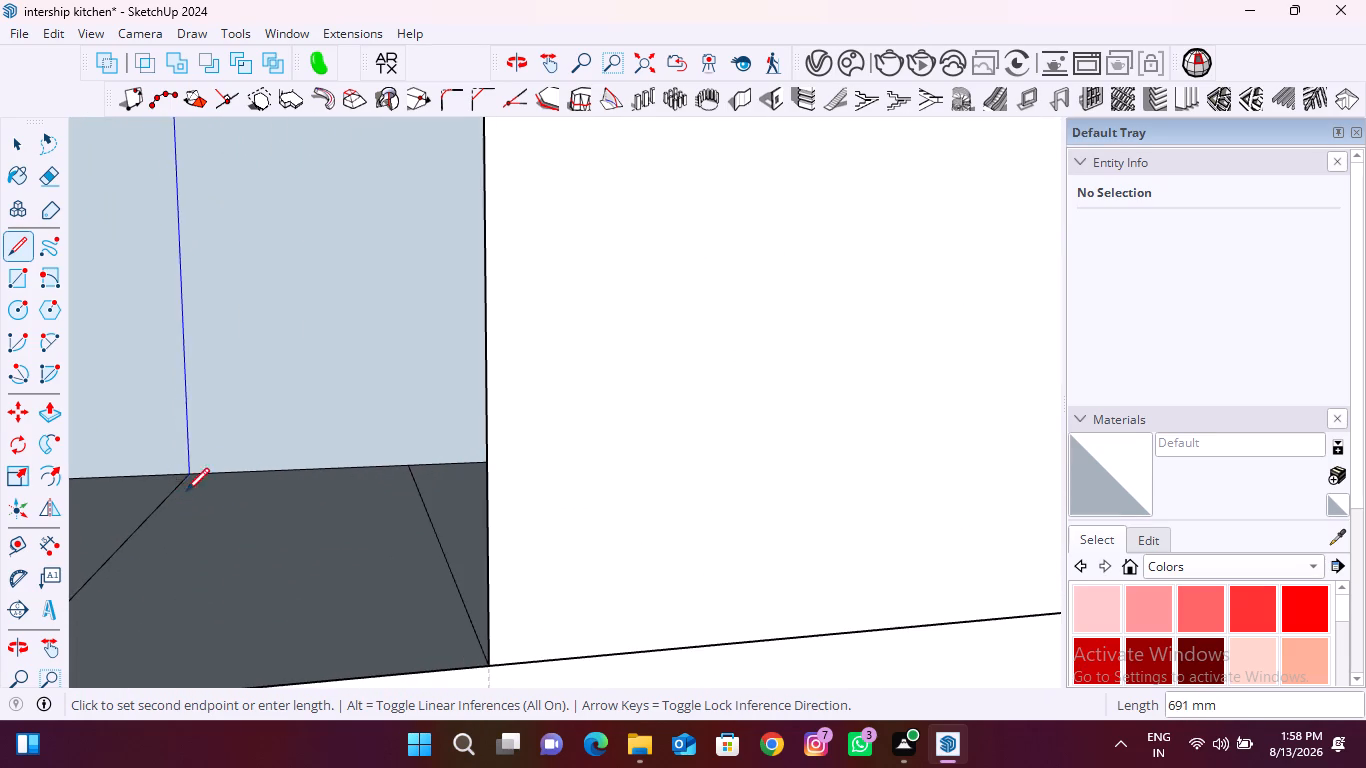
{"action": "left_click", "coordinate": [191, 473]}
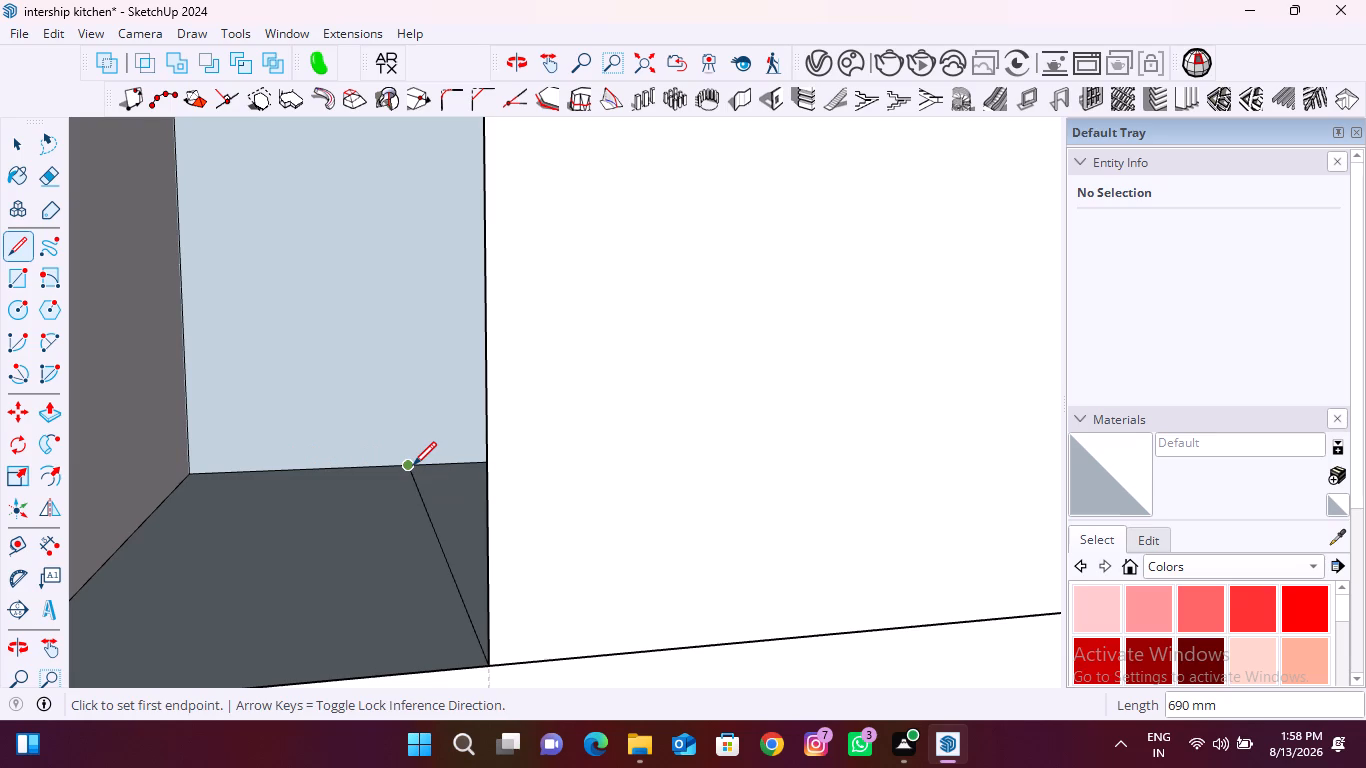
Draw a full-height line up the door's back face on the right-hand side of the gap, from bottom to top.
{"action": "left_click", "coordinate": [413, 465]}
{"action": "scroll", "coordinate": [275, 540], "scroll_direction": "down", "scroll_amount": 20}
{"action": "scroll", "coordinate": [275, 540], "scroll_direction": "down", "scroll_amount": 14}
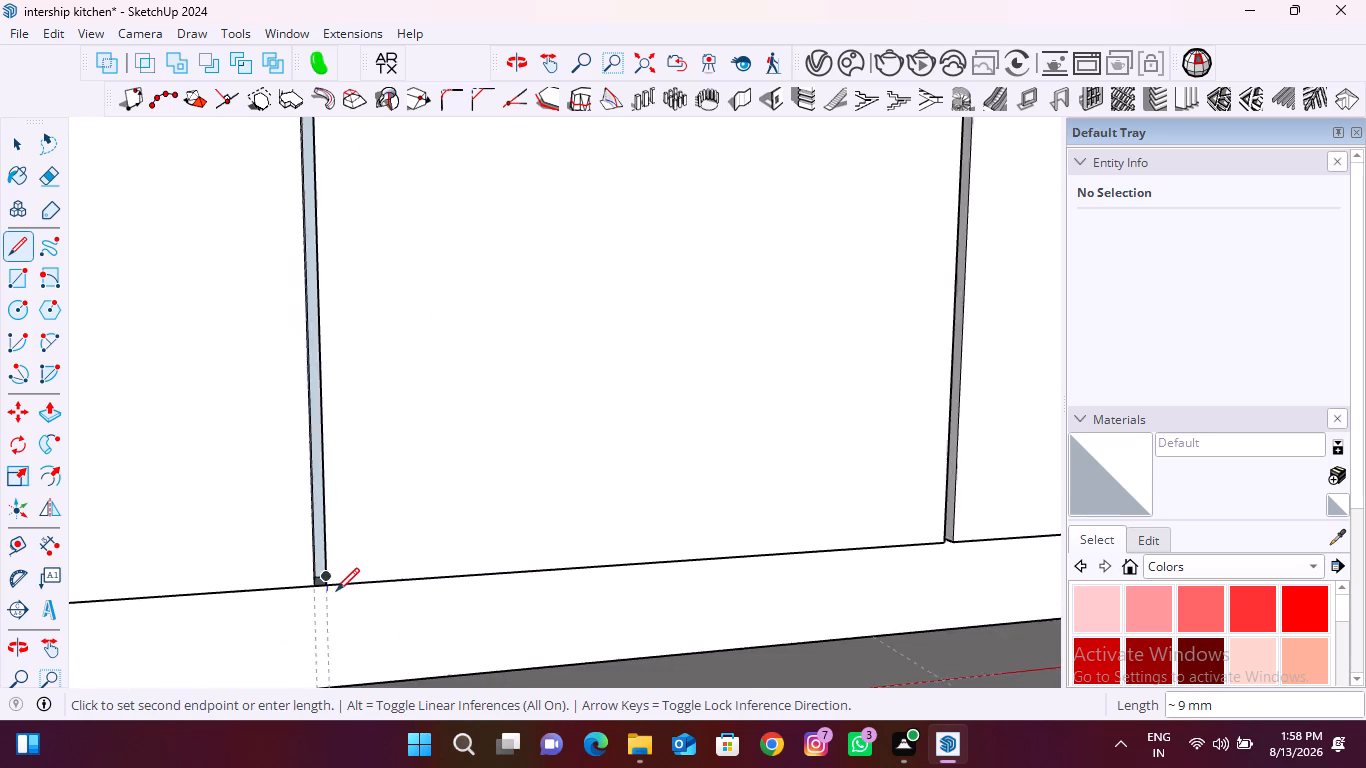
{"action": "scroll", "coordinate": [336, 591], "scroll_direction": "down", "scroll_amount": 16}
{"action": "middle_click_drag", "start_coordinate": [322, 580], "coordinate": [445, 577]}
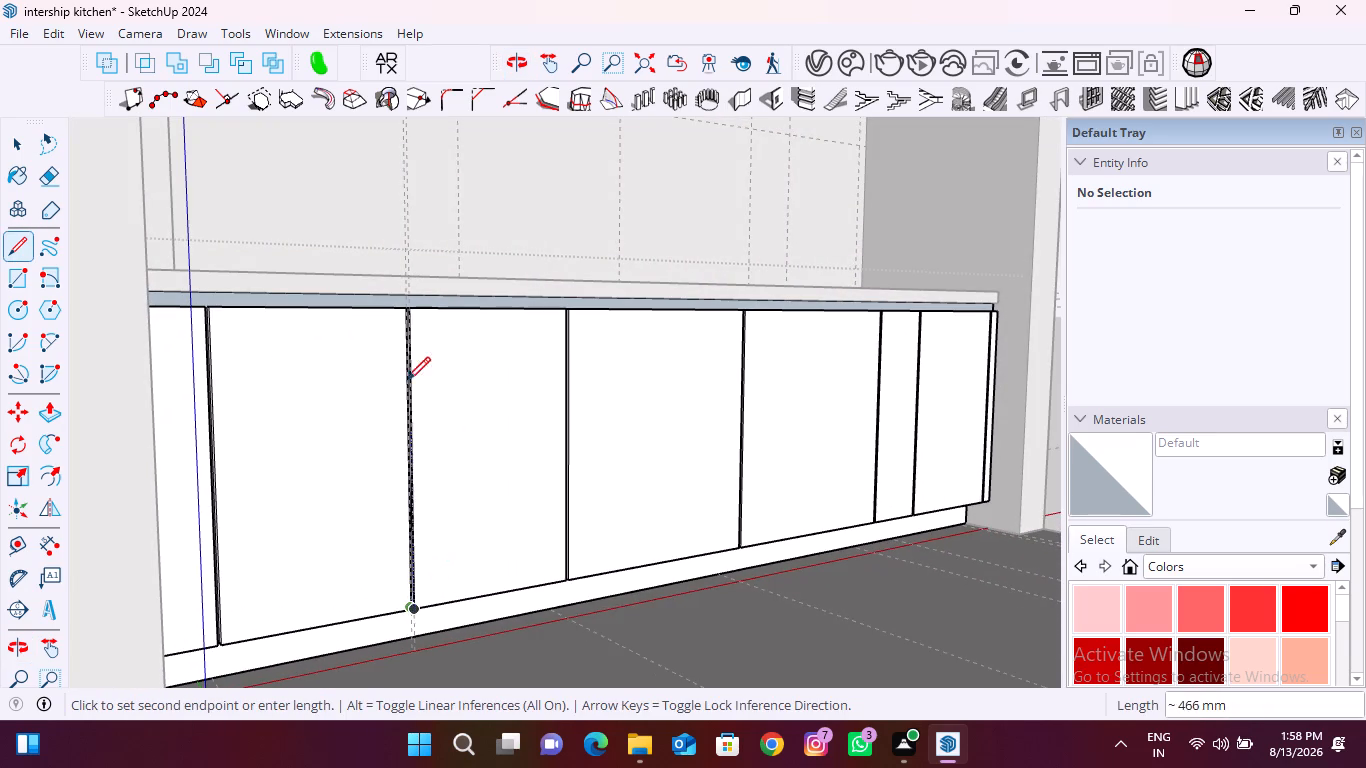
{"action": "scroll", "coordinate": [408, 319], "scroll_direction": "up", "scroll_amount": 20}
{"action": "scroll", "coordinate": [408, 319], "scroll_direction": "up", "scroll_amount": 3}
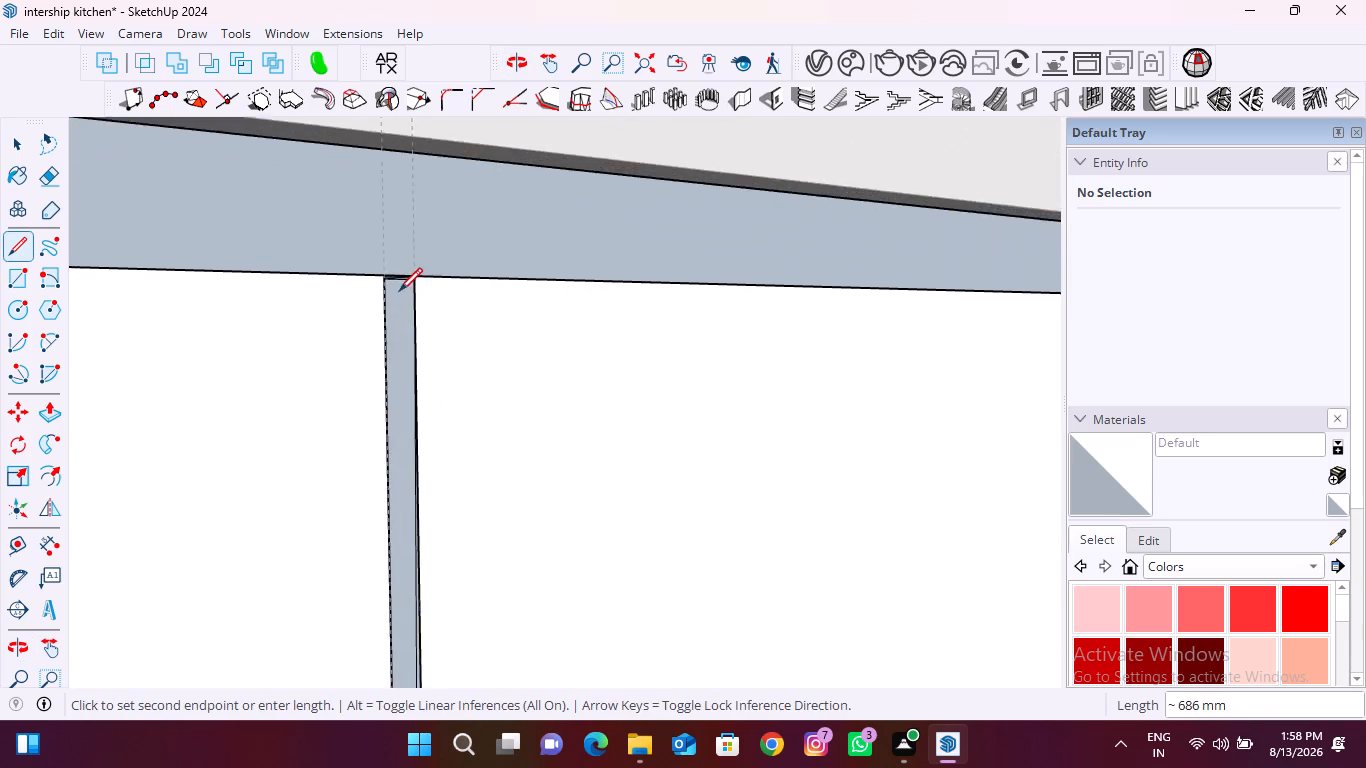
{"action": "scroll", "coordinate": [399, 291], "scroll_direction": "up", "scroll_amount": 12}
{"action": "middle_click_drag", "start_coordinate": [405, 266], "coordinate": [464, 285]}
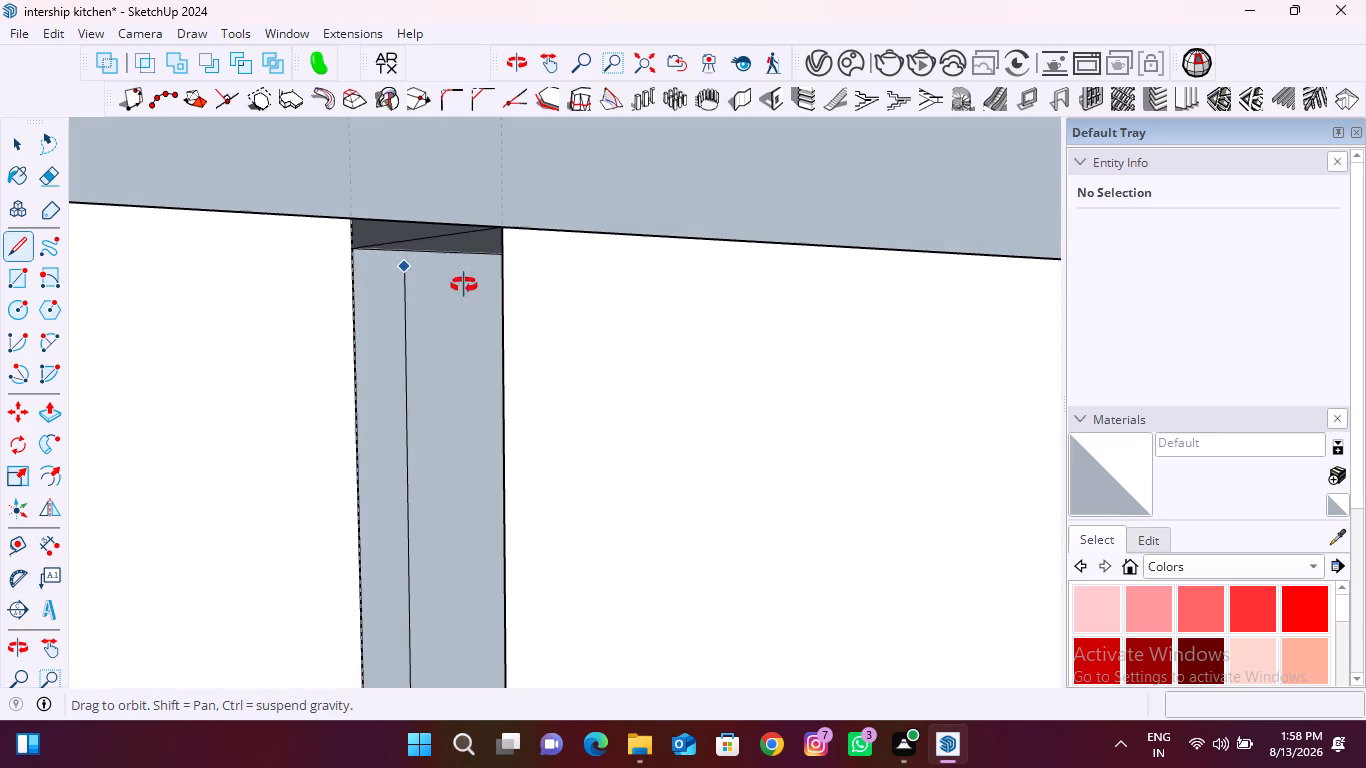
{"action": "middle_click_drag", "start_coordinate": [464, 285], "coordinate": [360, 227]}
{"action": "left_click", "coordinate": [340, 250]}
Delete the short front and back edges that bridge the gap at the top of the door.
{"action": "key", "text": "space"}
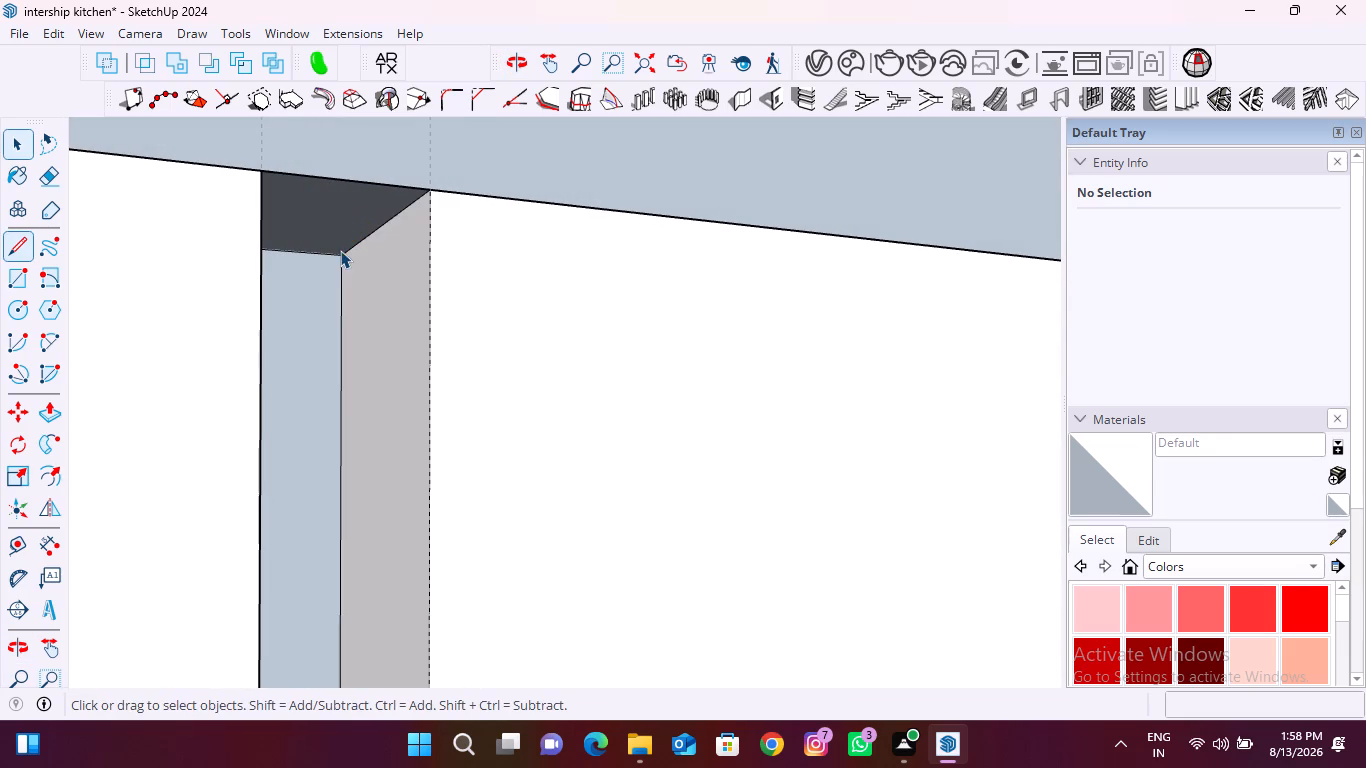
{"action": "left_click", "coordinate": [364, 183]}
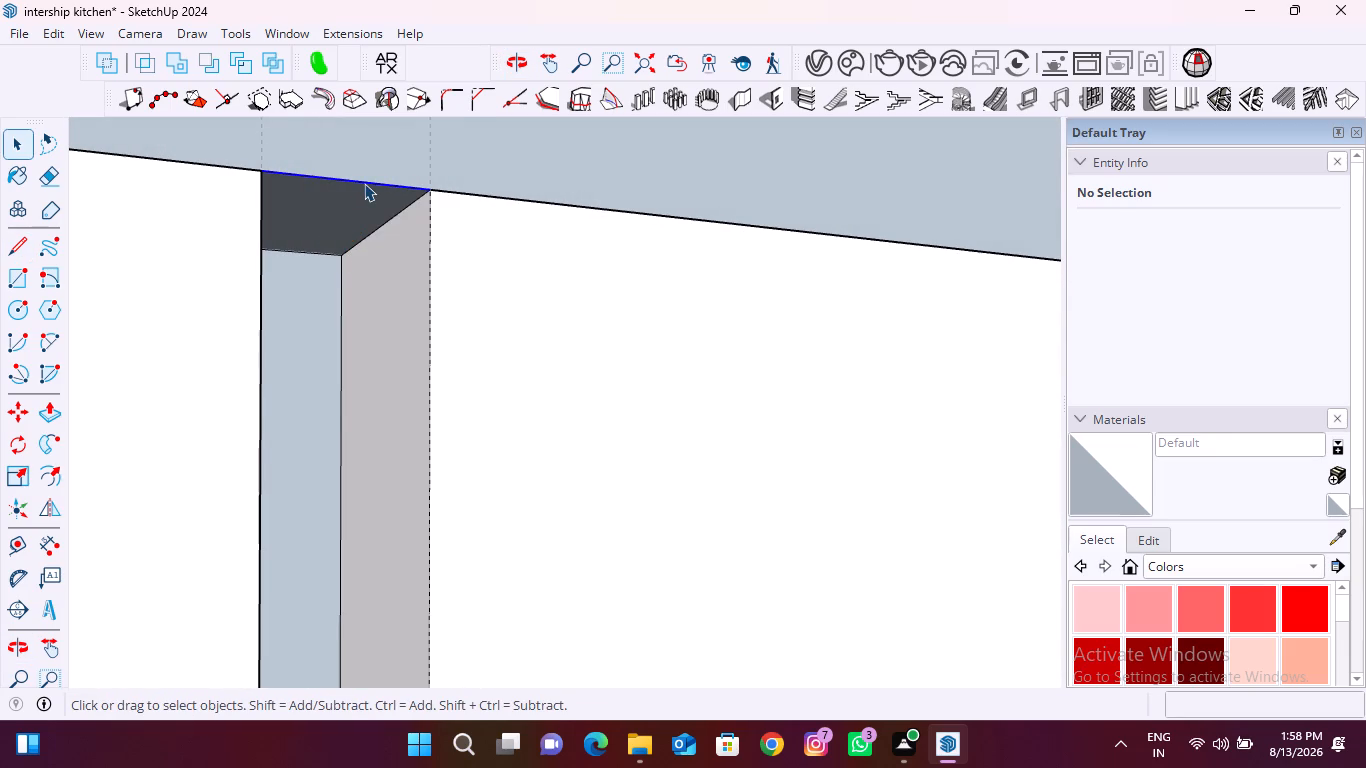
{"action": "key", "text": "Delete"}
{"action": "left_click", "coordinate": [301, 250]}
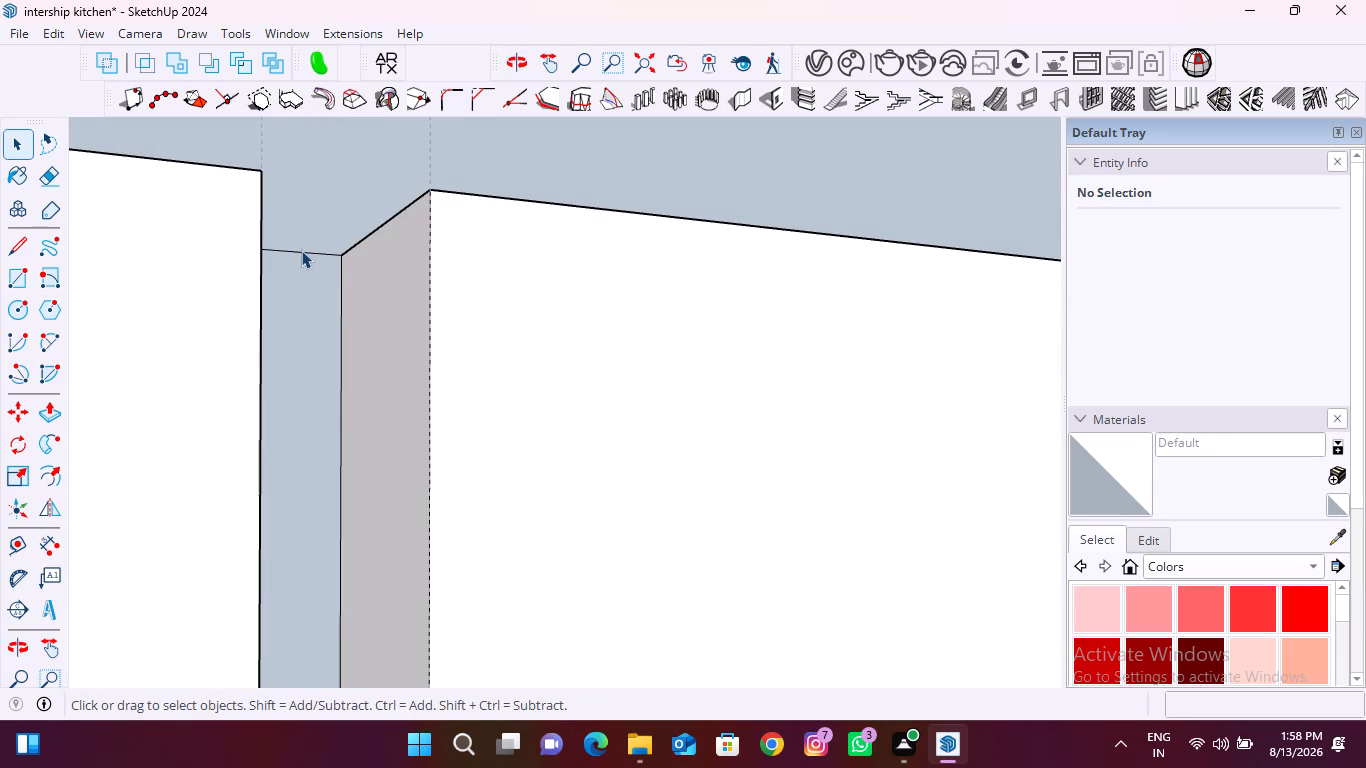
{"action": "key", "text": "Delete"}
Delete the 7 mm back edge that bridges the gap at the bottom of the door.
{"action": "scroll", "coordinate": [334, 206], "scroll_direction": "down", "scroll_amount": 20}
{"action": "scroll", "coordinate": [334, 206], "scroll_direction": "down", "scroll_amount": 14}
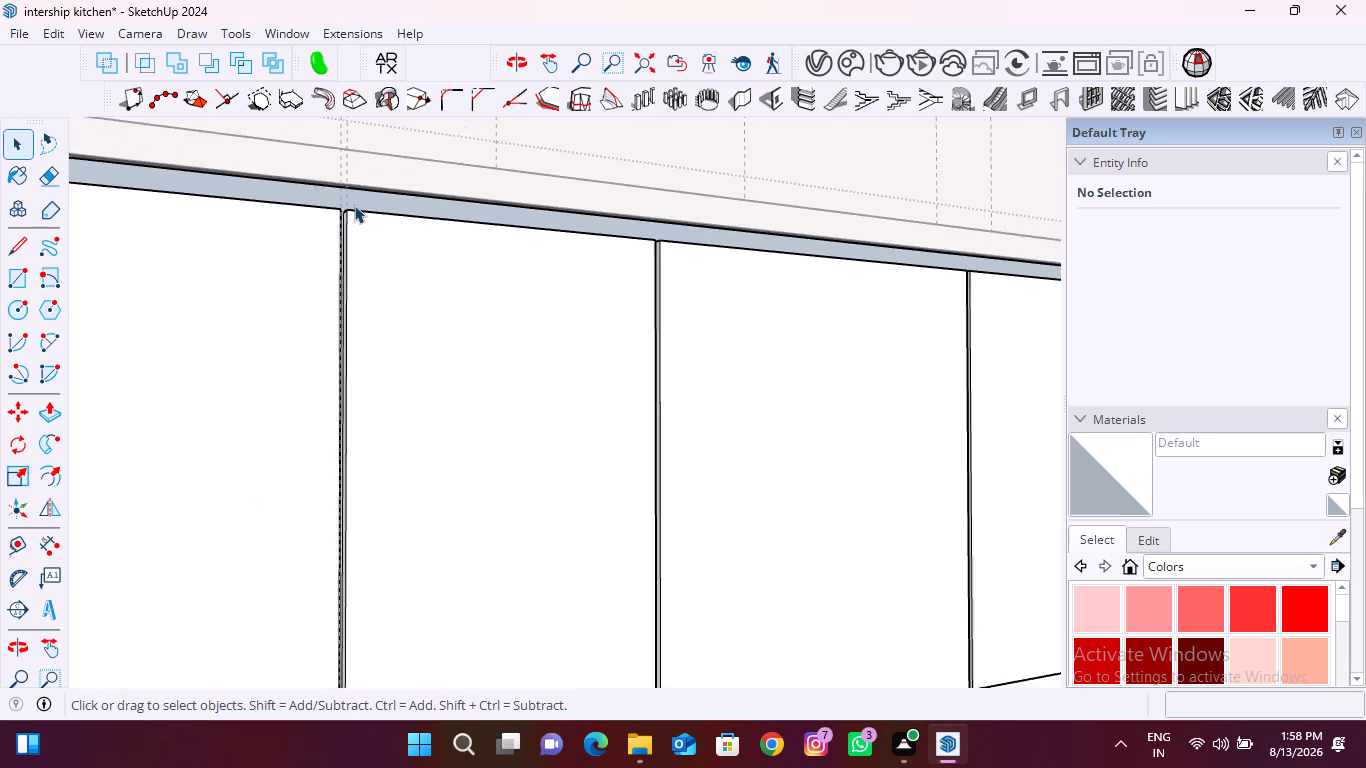
{"action": "scroll", "coordinate": [354, 205], "scroll_direction": "down", "scroll_amount": 9}
{"action": "scroll", "coordinate": [338, 442], "scroll_direction": "up", "scroll_amount": 20}
{"action": "scroll", "coordinate": [338, 442], "scroll_direction": "up", "scroll_amount": 1}
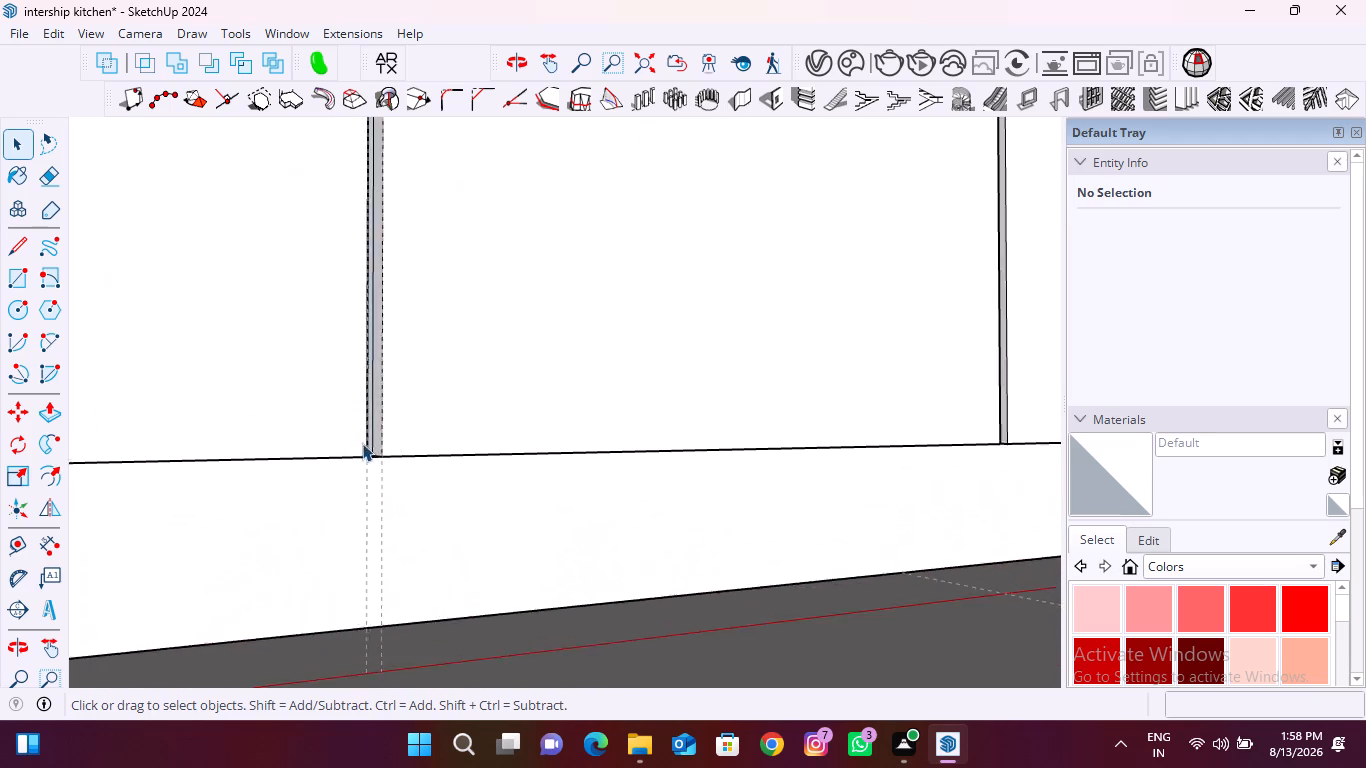
{"action": "scroll", "coordinate": [362, 443], "scroll_direction": "up", "scroll_amount": 8}
{"action": "middle_click_drag", "start_coordinate": [389, 465], "coordinate": [336, 558]}
{"action": "scroll", "coordinate": [370, 459], "scroll_direction": "up", "scroll_amount": 10}
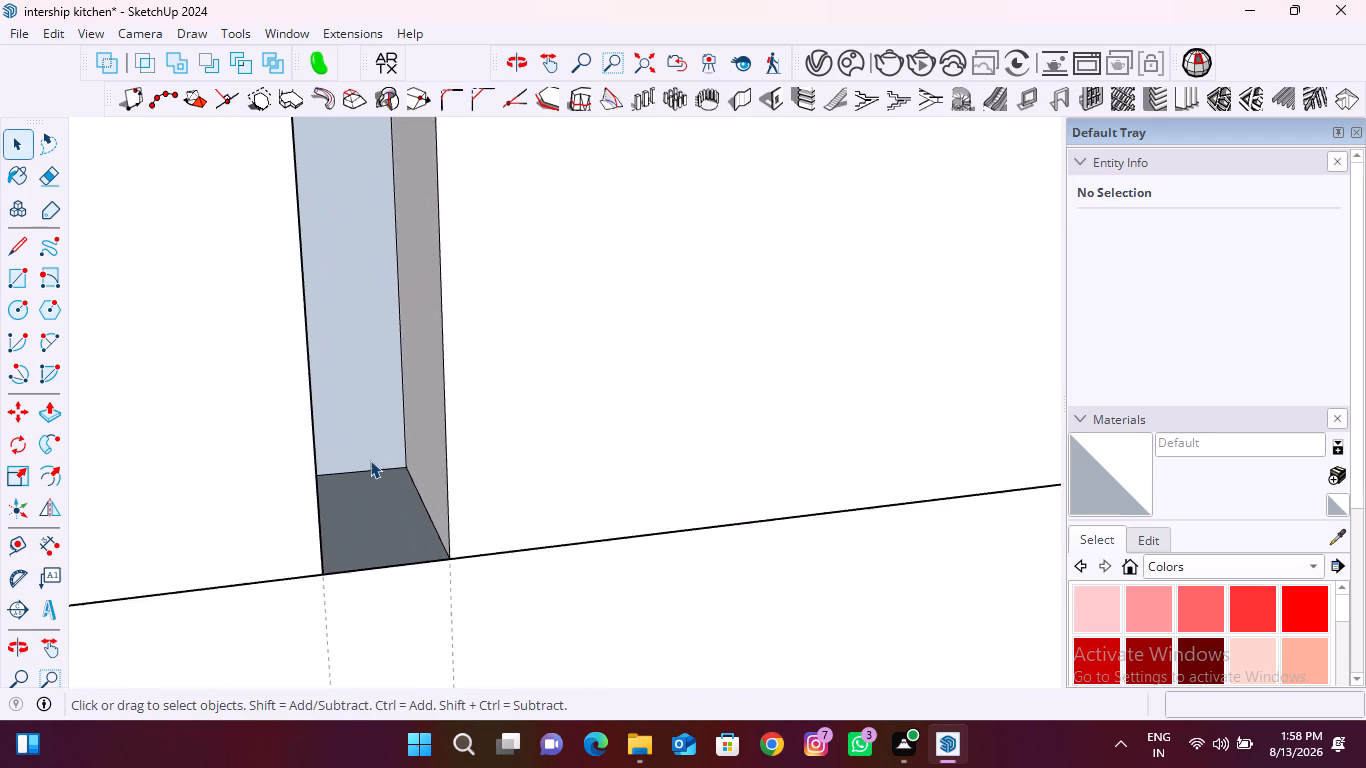
{"action": "scroll", "coordinate": [370, 460], "scroll_direction": "up", "scroll_amount": 1}
{"action": "left_click", "coordinate": [373, 472]}
{"action": "key", "text": "Delete"}
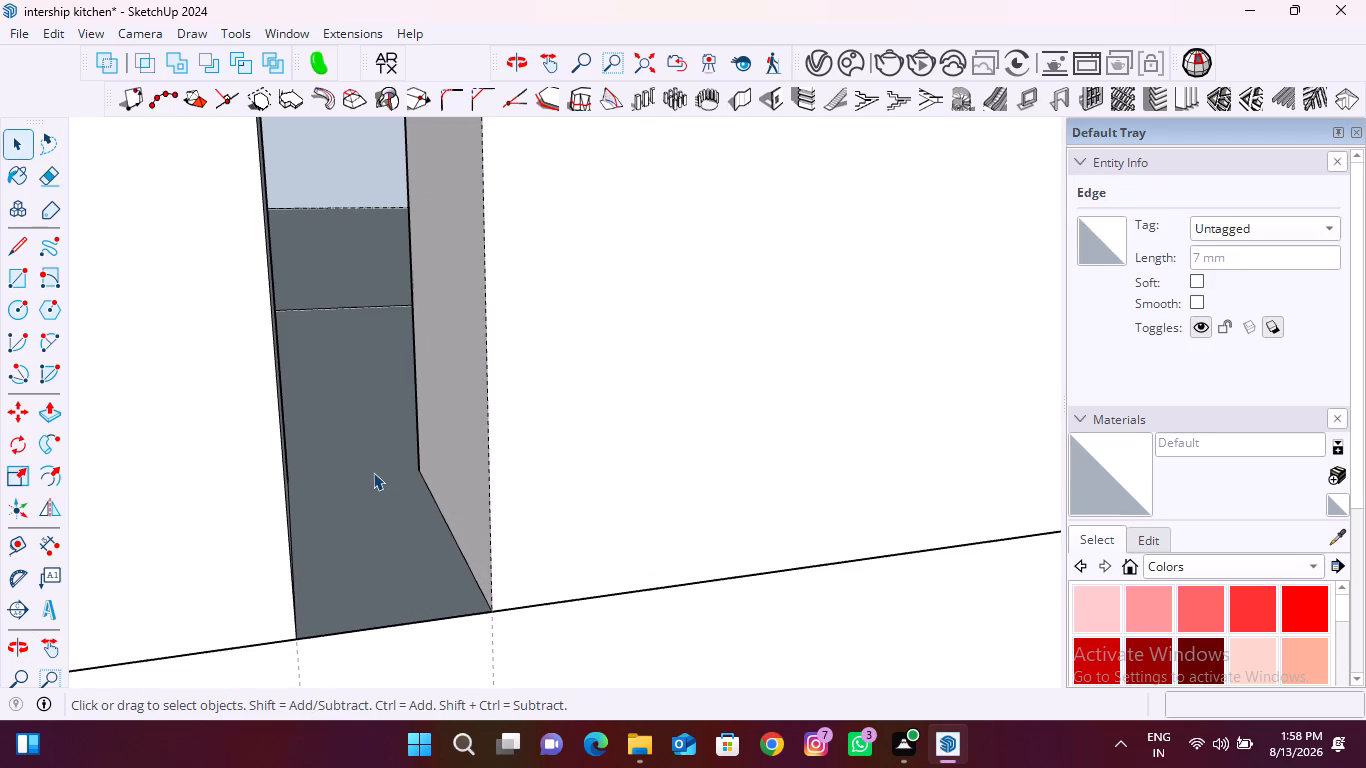
Undo the last edge deletion and delete the front edge that bridges the gap at the bottom of the door.
{"action": "key", "text": "ctrl+z"}
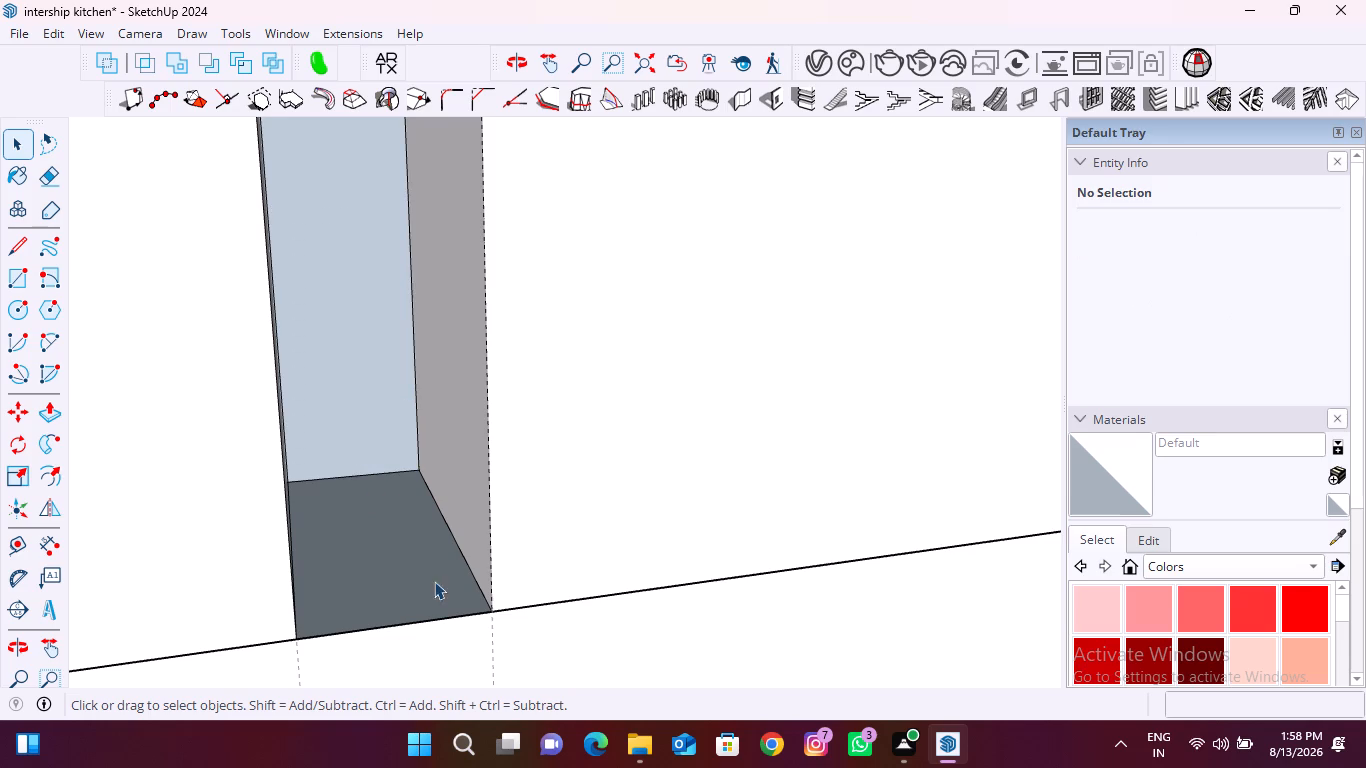
{"action": "left_click", "coordinate": [437, 618]}
{"action": "key", "text": "Delete"}
{"action": "scroll", "coordinate": [437, 618], "scroll_direction": "down", "scroll_amount": 7}
{"action": "key", "text": "space"}
{"action": "scroll", "coordinate": [408, 609], "scroll_direction": "down", "scroll_amount": 2}
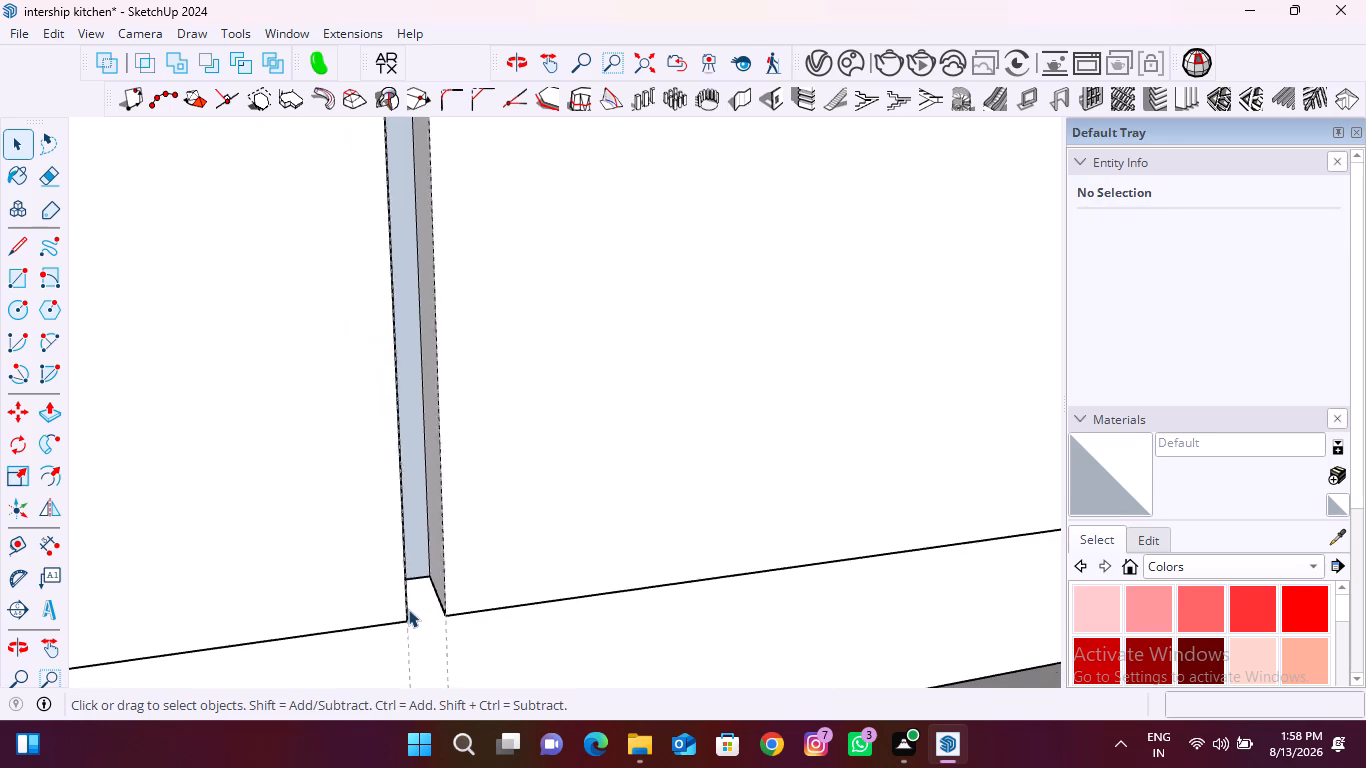
{"action": "scroll", "coordinate": [408, 609], "scroll_direction": "down", "scroll_amount": 20}
{"action": "scroll", "coordinate": [408, 609], "scroll_direction": "down", "scroll_amount": 12}
{"action": "left_click", "coordinate": [735, 665]}
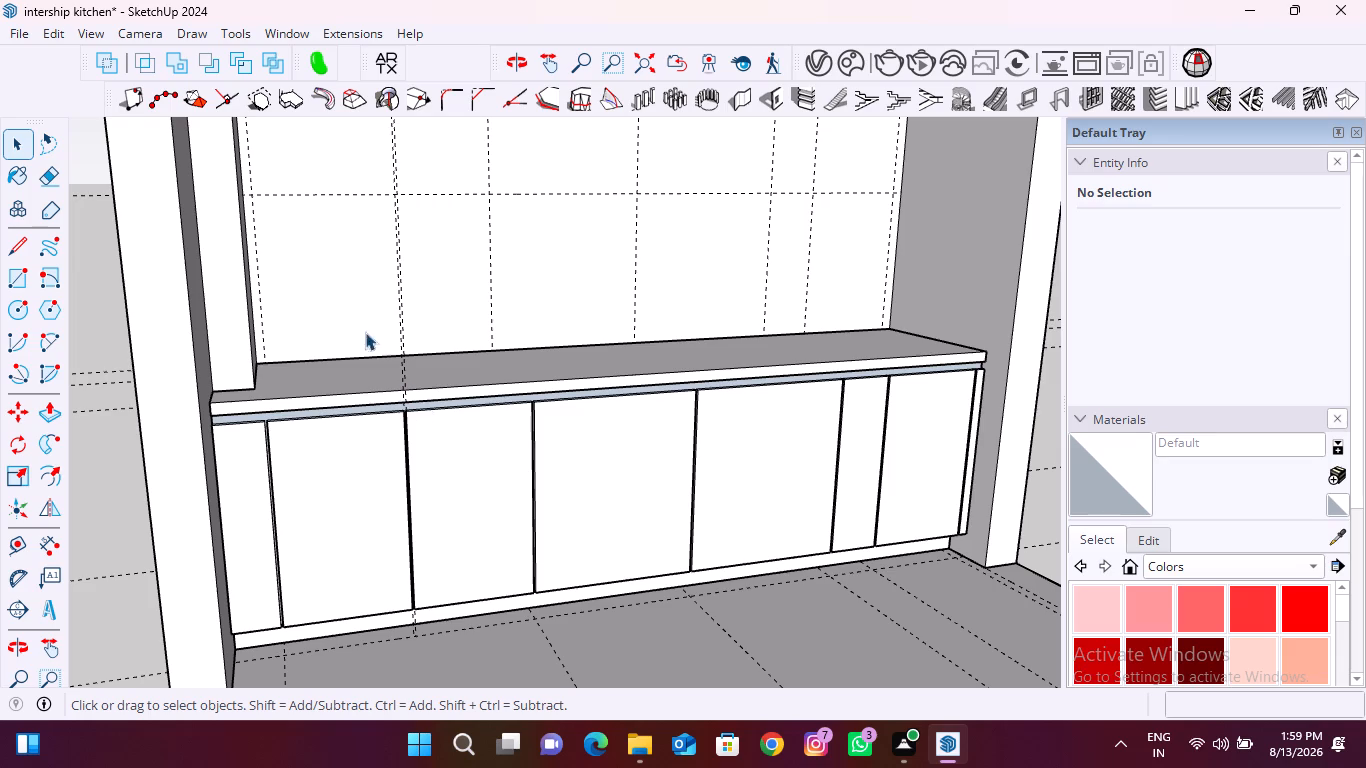
Delete the two vertical guides that run over the countertop above the door gap.
{"action": "scroll", "coordinate": [400, 386], "scroll_direction": "up", "scroll_amount": 17}
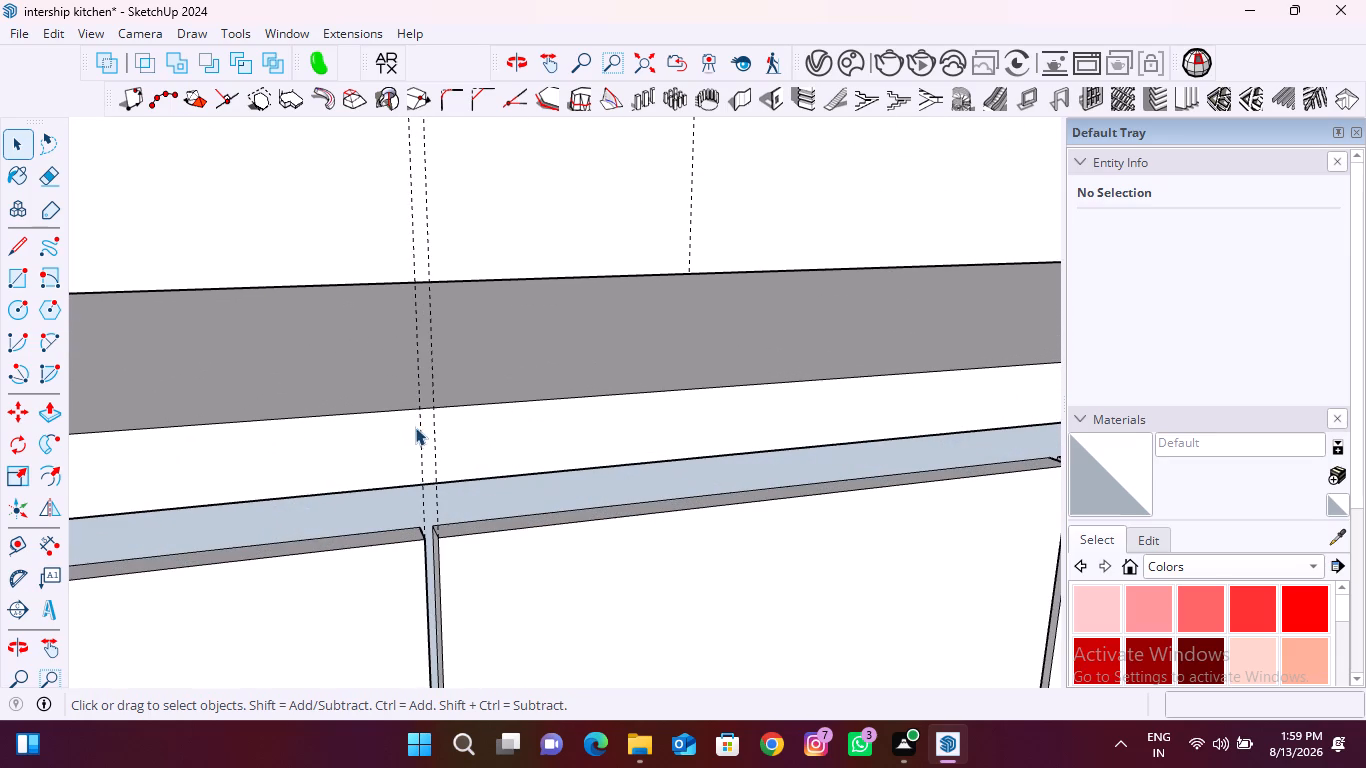
{"action": "left_click", "coordinate": [421, 436]}
{"action": "key", "text": "Delete"}
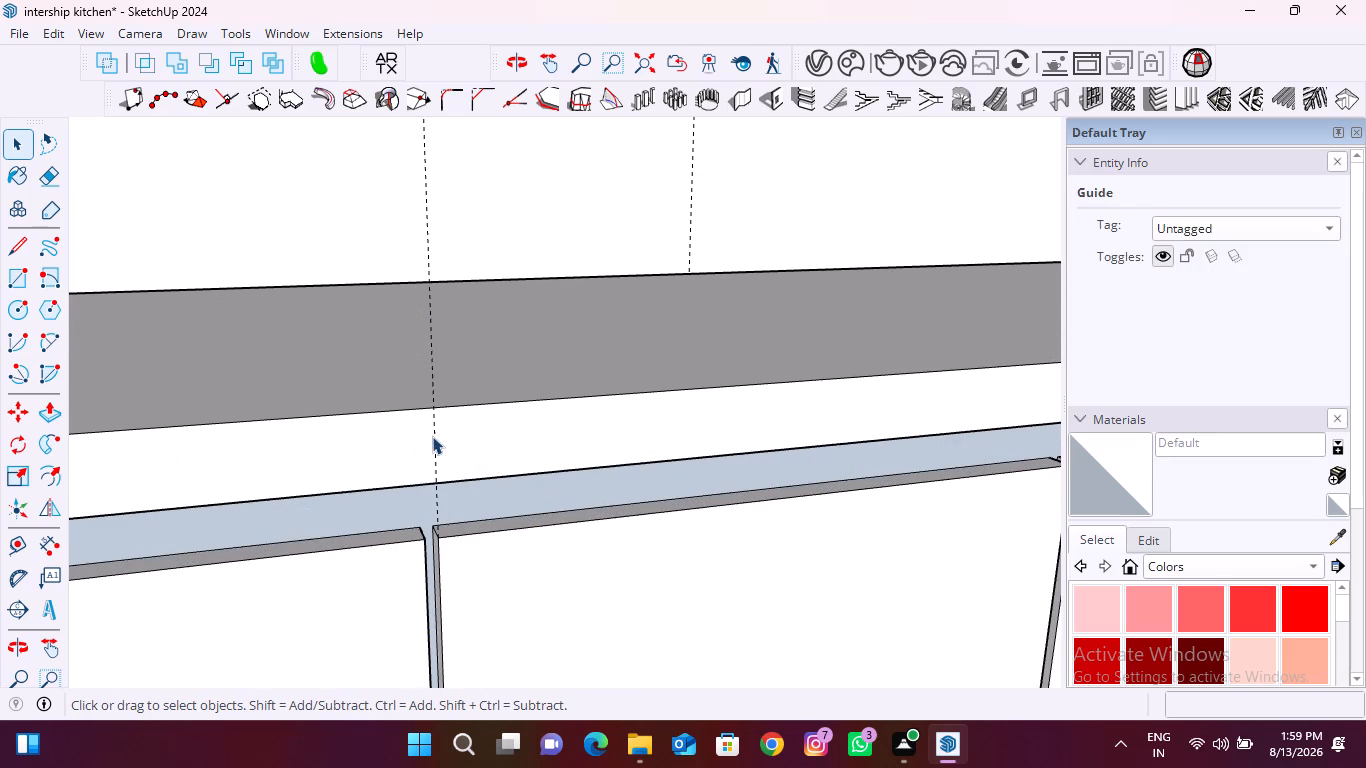
{"action": "left_click", "coordinate": [434, 436]}
{"action": "key", "text": "Delete"}
Examine the base cabinet fronts and the gaps between the doors from several angles.
{"action": "scroll", "coordinate": [433, 420], "scroll_direction": "down", "scroll_amount": 16}
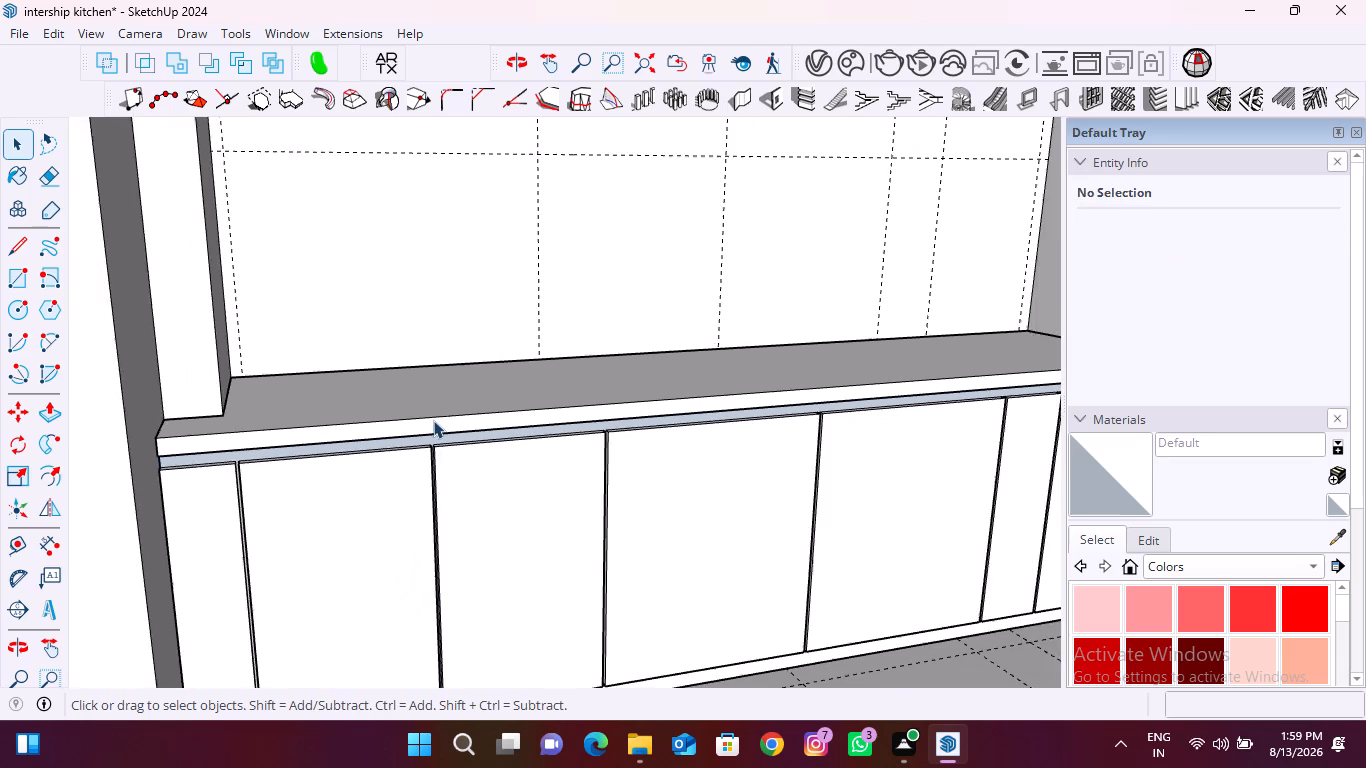
{"action": "scroll", "coordinate": [433, 420], "scroll_direction": "down", "scroll_amount": 3}
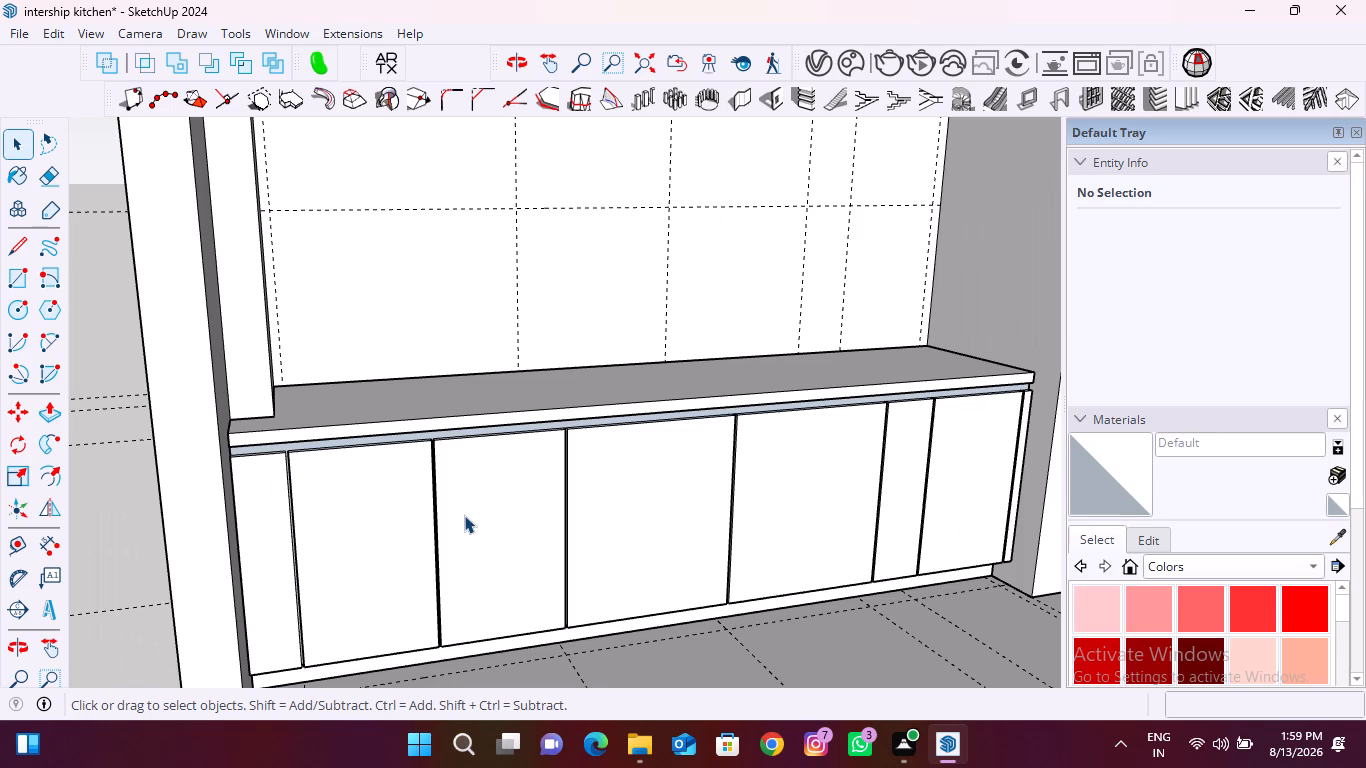
{"action": "middle_click_drag", "start_coordinate": [407, 522], "coordinate": [311, 450]}
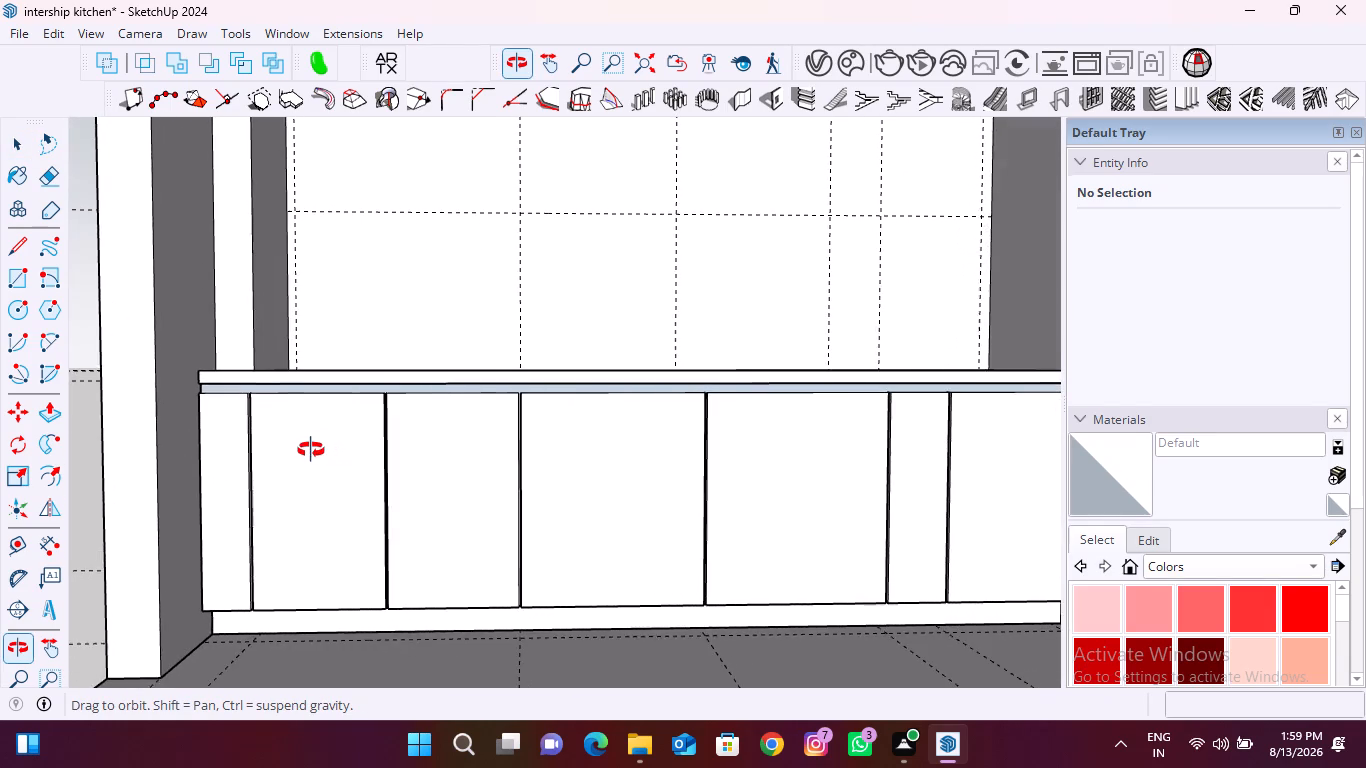
{"action": "middle_click_drag", "start_coordinate": [311, 450], "coordinate": [309, 456]}
{"action": "scroll", "coordinate": [259, 454], "scroll_direction": "down", "scroll_amount": 5}
{"action": "middle_click_drag", "start_coordinate": [235, 462], "coordinate": [275, 461]}
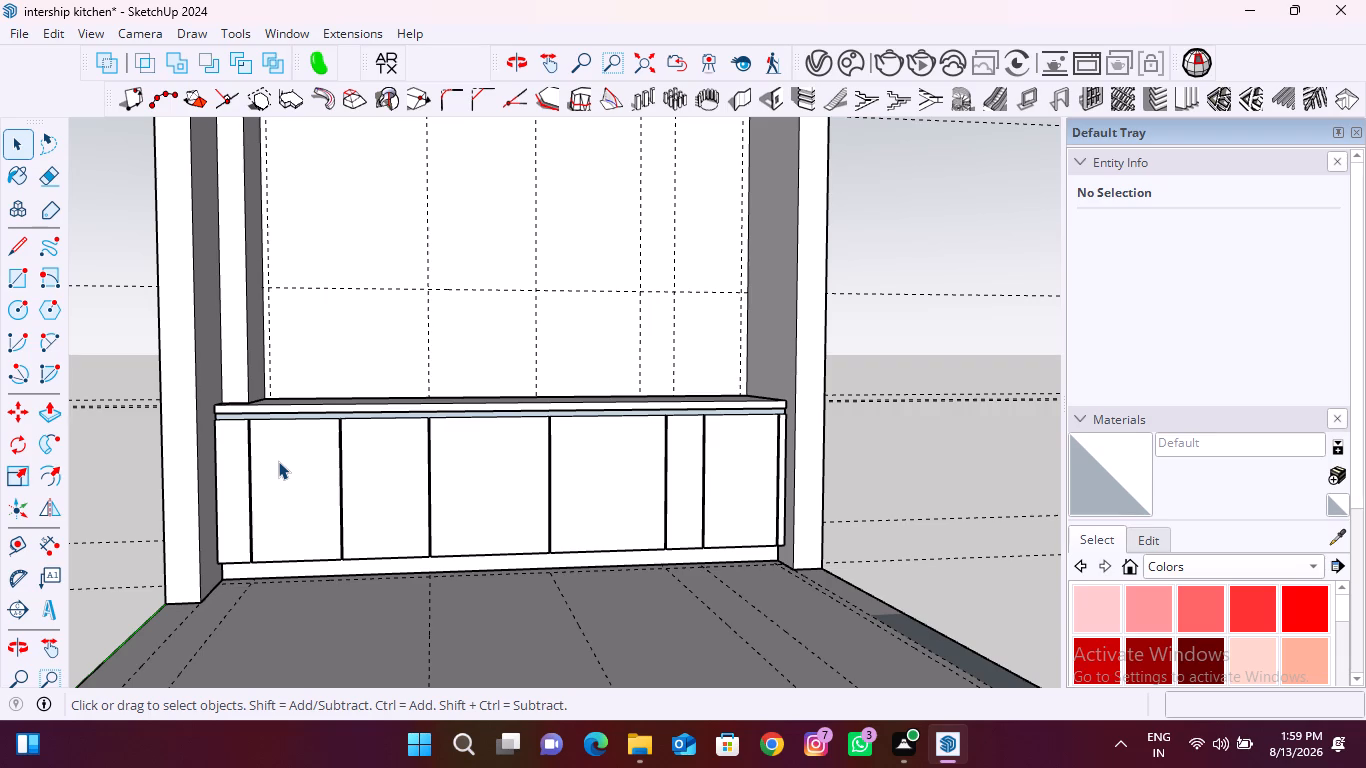
{"action": "scroll", "coordinate": [241, 431], "scroll_direction": "up", "scroll_amount": 20}
{"action": "scroll", "coordinate": [241, 431], "scroll_direction": "up", "scroll_amount": 8}
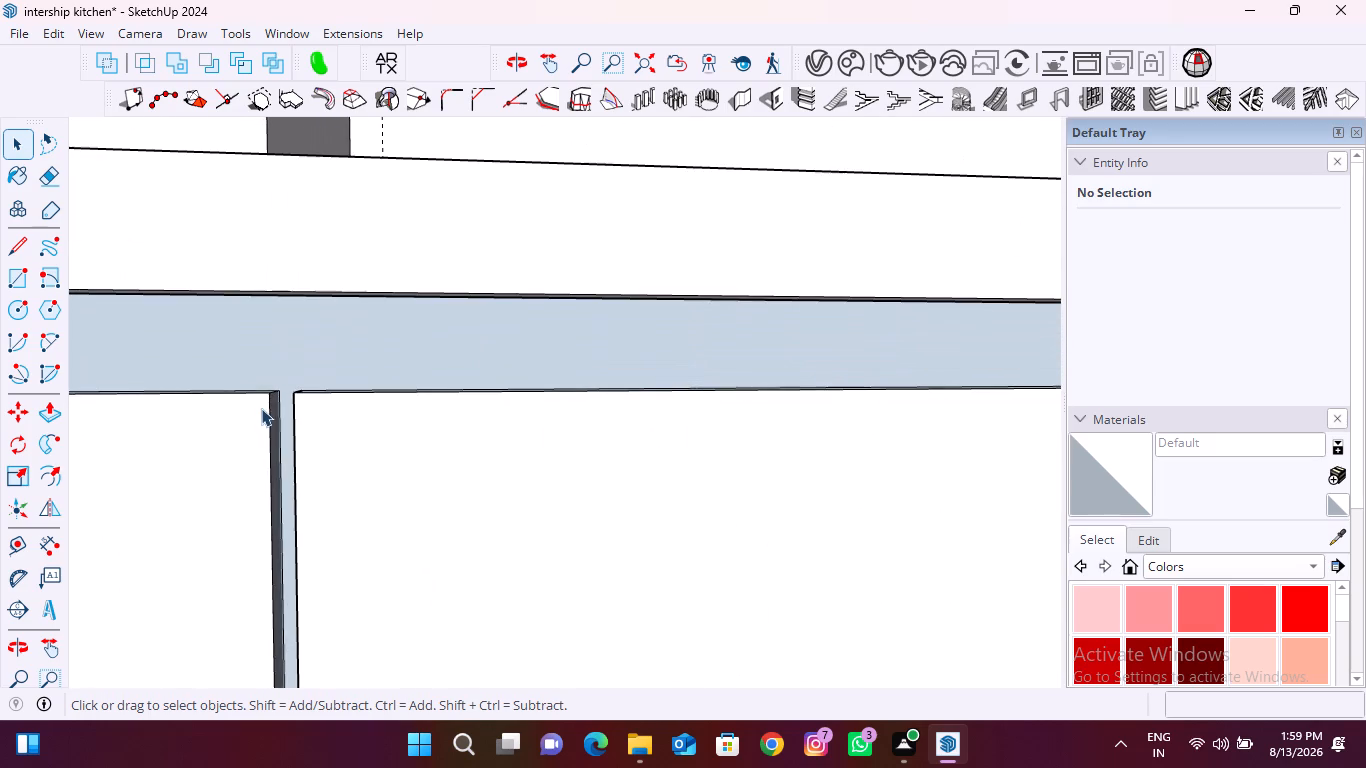
{"action": "middle_click_drag", "start_coordinate": [261, 408], "coordinate": [268, 338]}
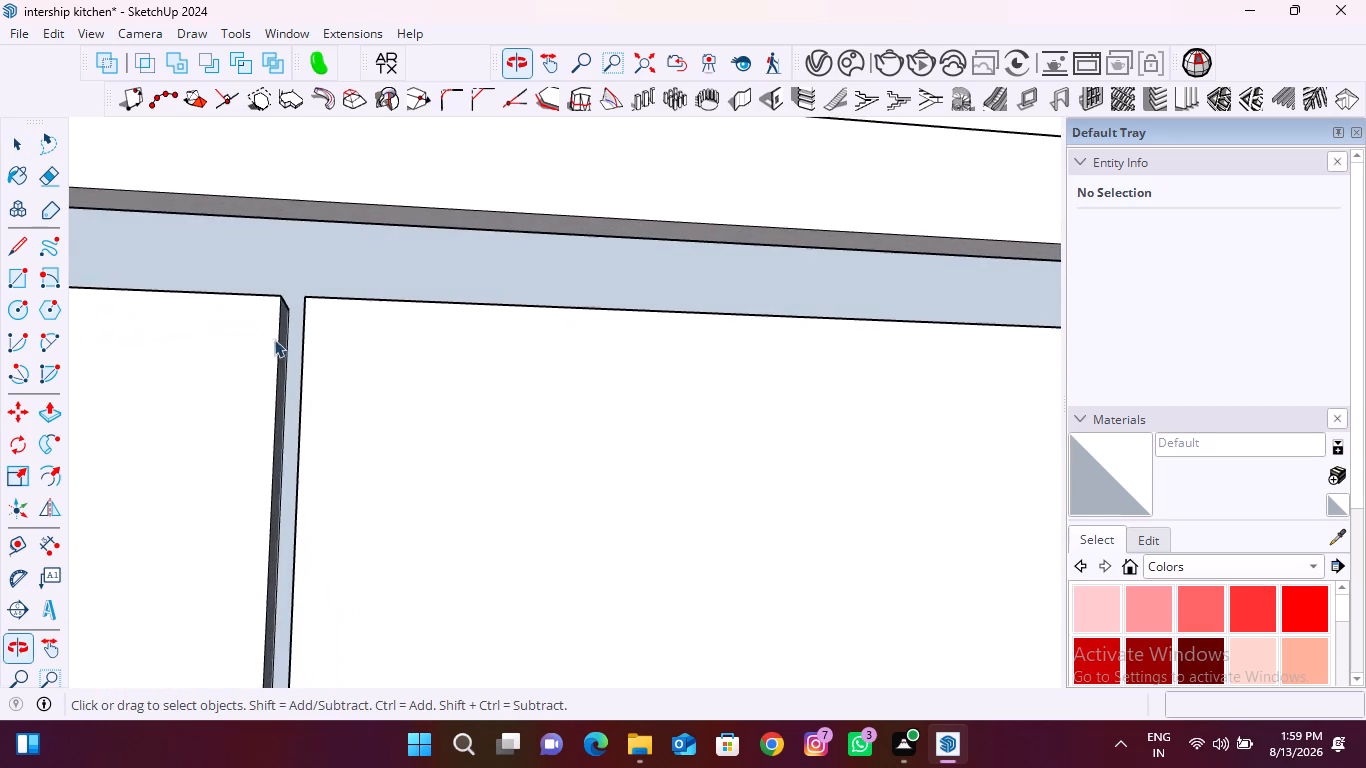
{"action": "scroll", "coordinate": [276, 341], "scroll_direction": "down", "scroll_amount": 18}
{"action": "middle_click_drag", "start_coordinate": [283, 352], "coordinate": [202, 436]}
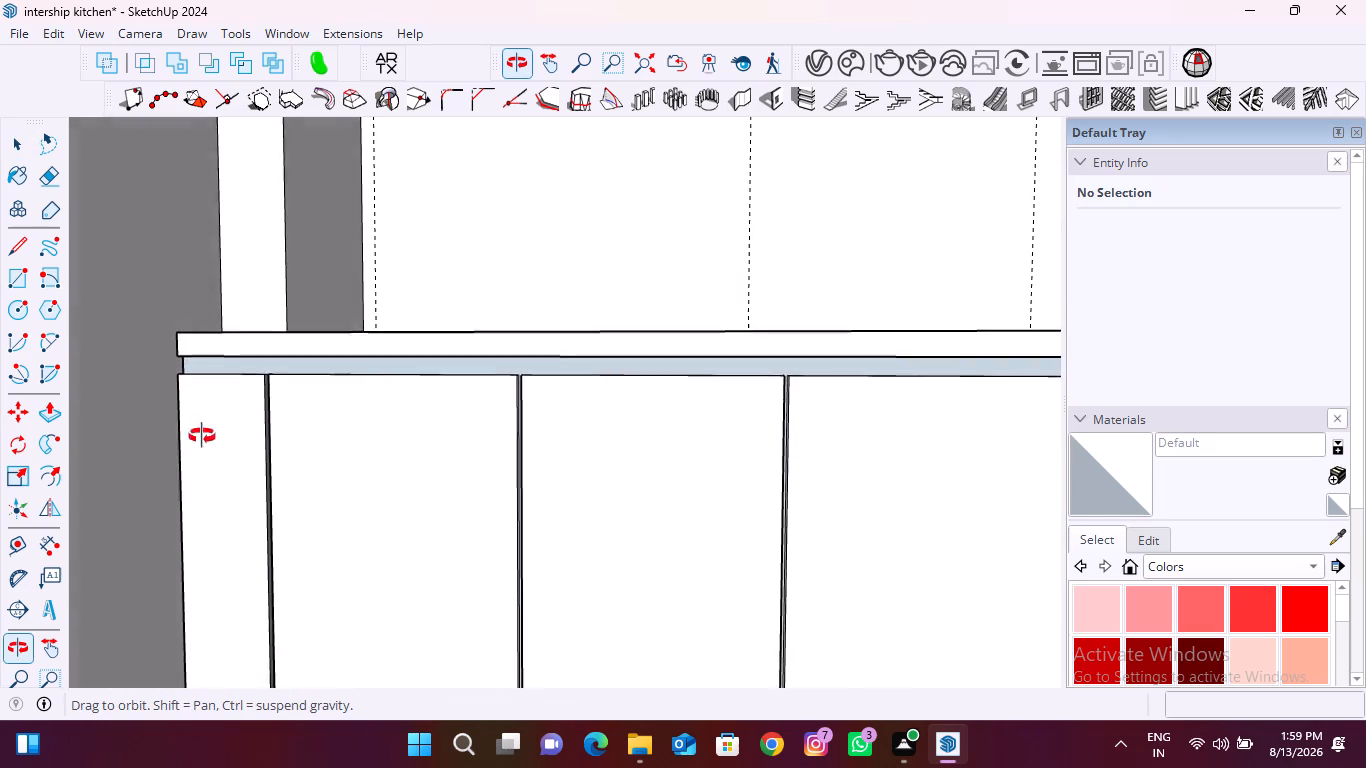
{"action": "middle_click_drag", "start_coordinate": [202, 436], "coordinate": [235, 443]}
{"action": "scroll", "coordinate": [244, 432], "scroll_direction": "down", "scroll_amount": 11}
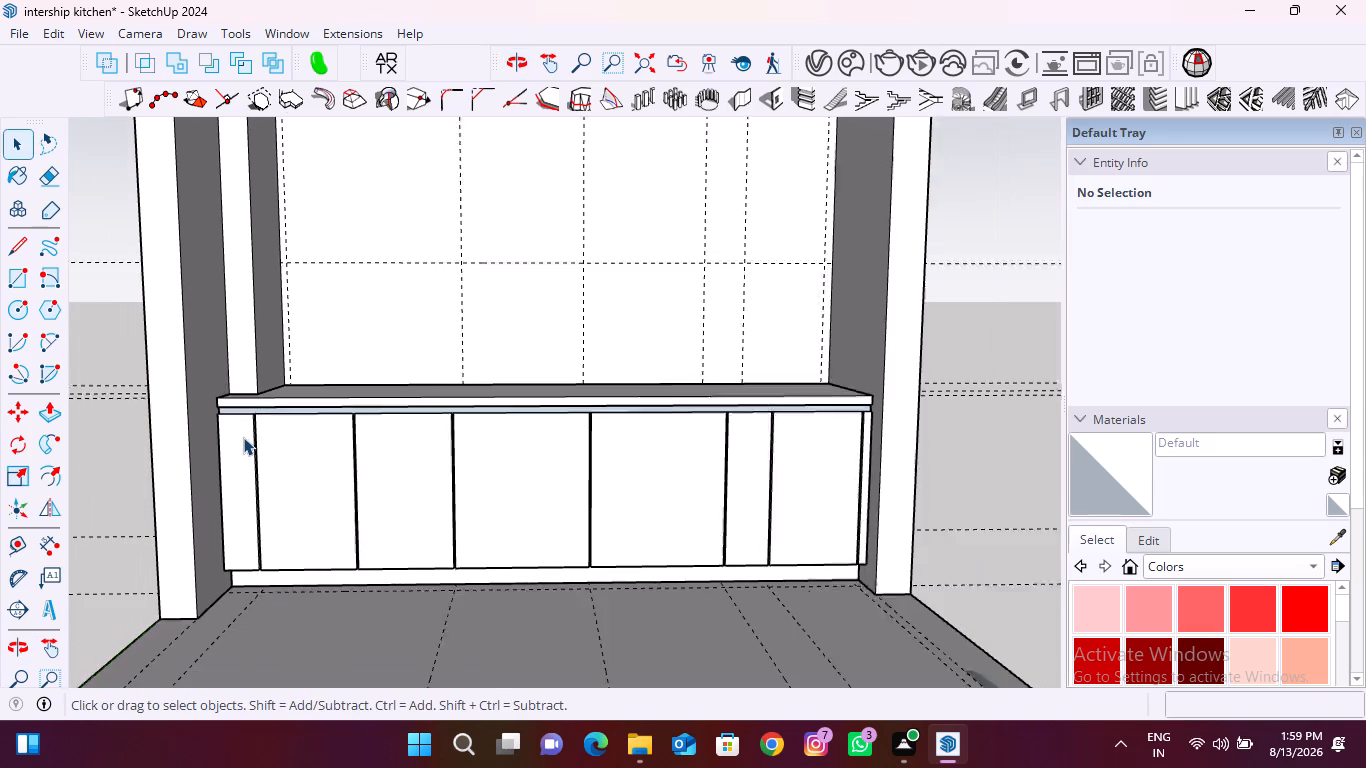
{"action": "scroll", "coordinate": [243, 437], "scroll_direction": "down", "scroll_amount": 5}
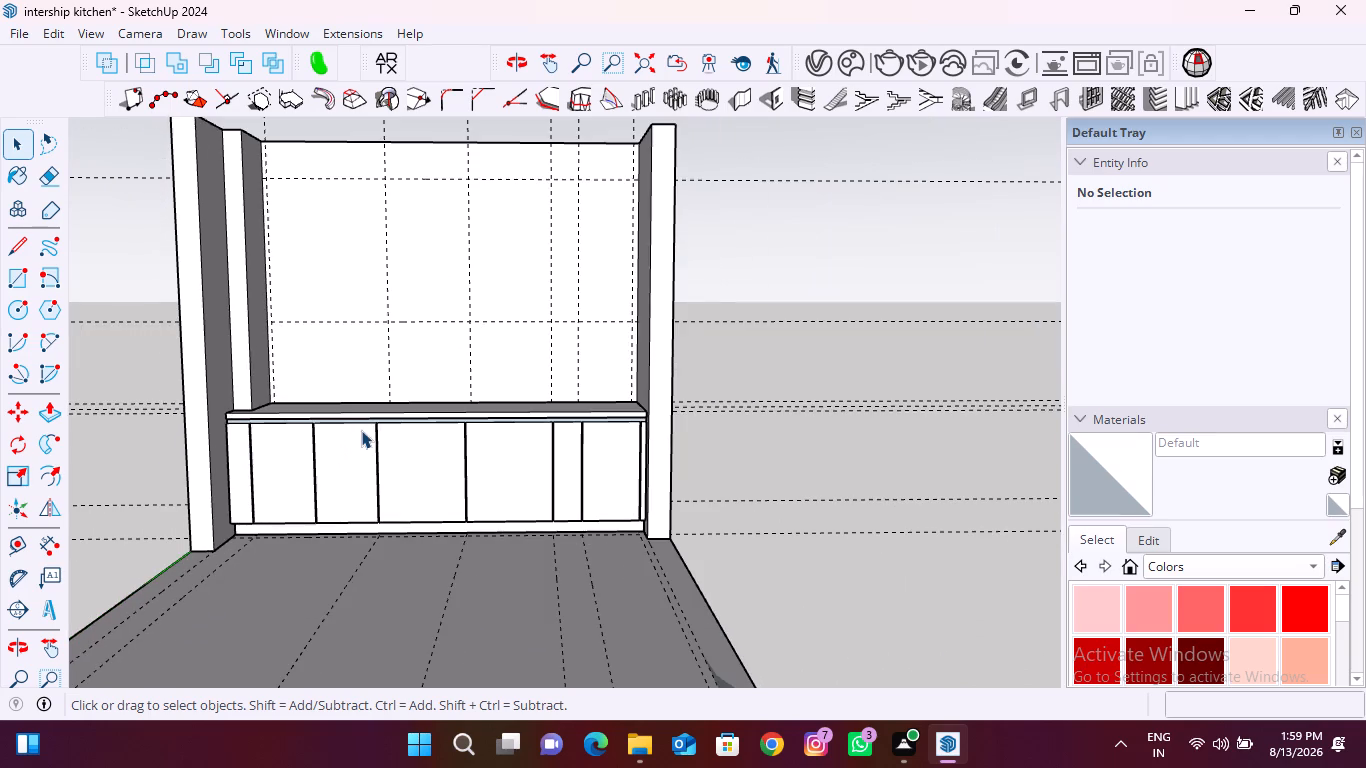
Place a horizontal guide 345 mm above the bottom edge of the wide base cabinet doors.
{"action": "scroll", "coordinate": [361, 430], "scroll_direction": "up", "scroll_amount": 6}
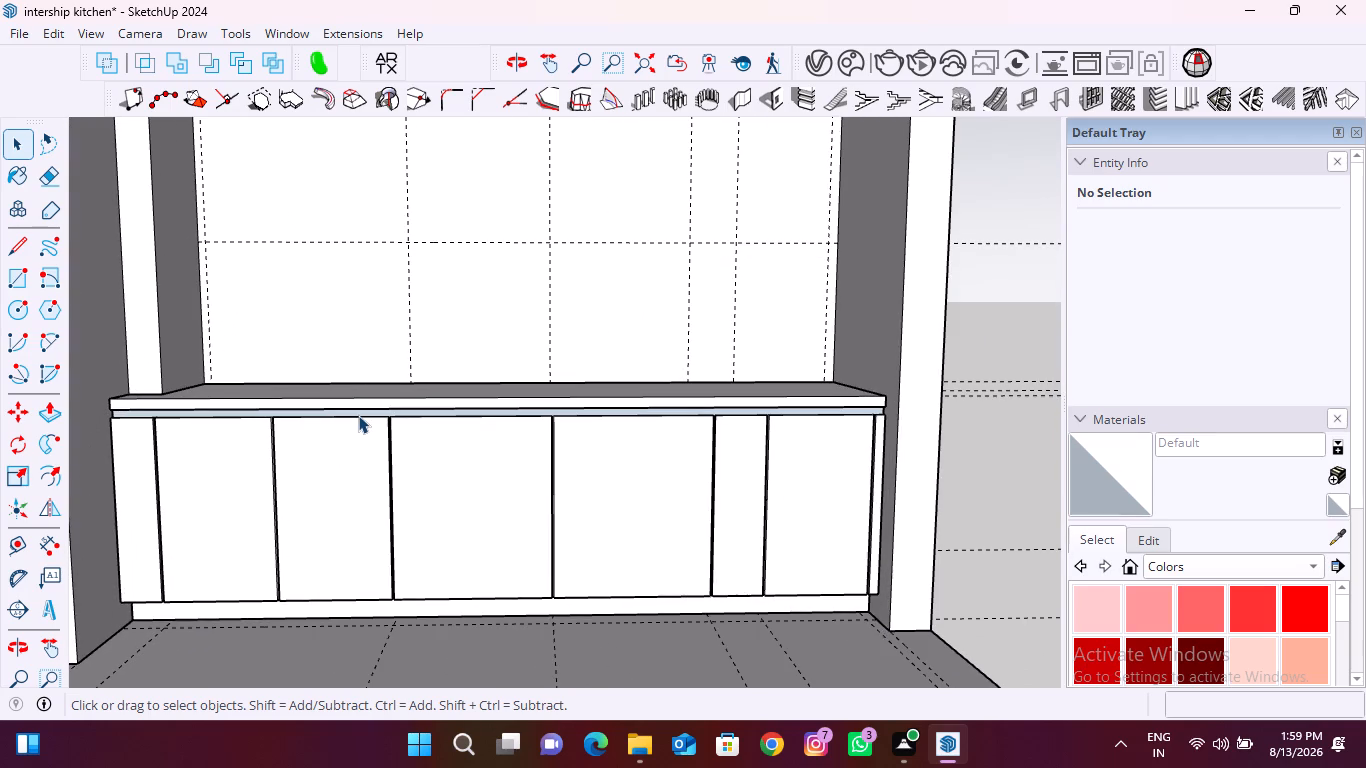
{"action": "key", "text": "t"}
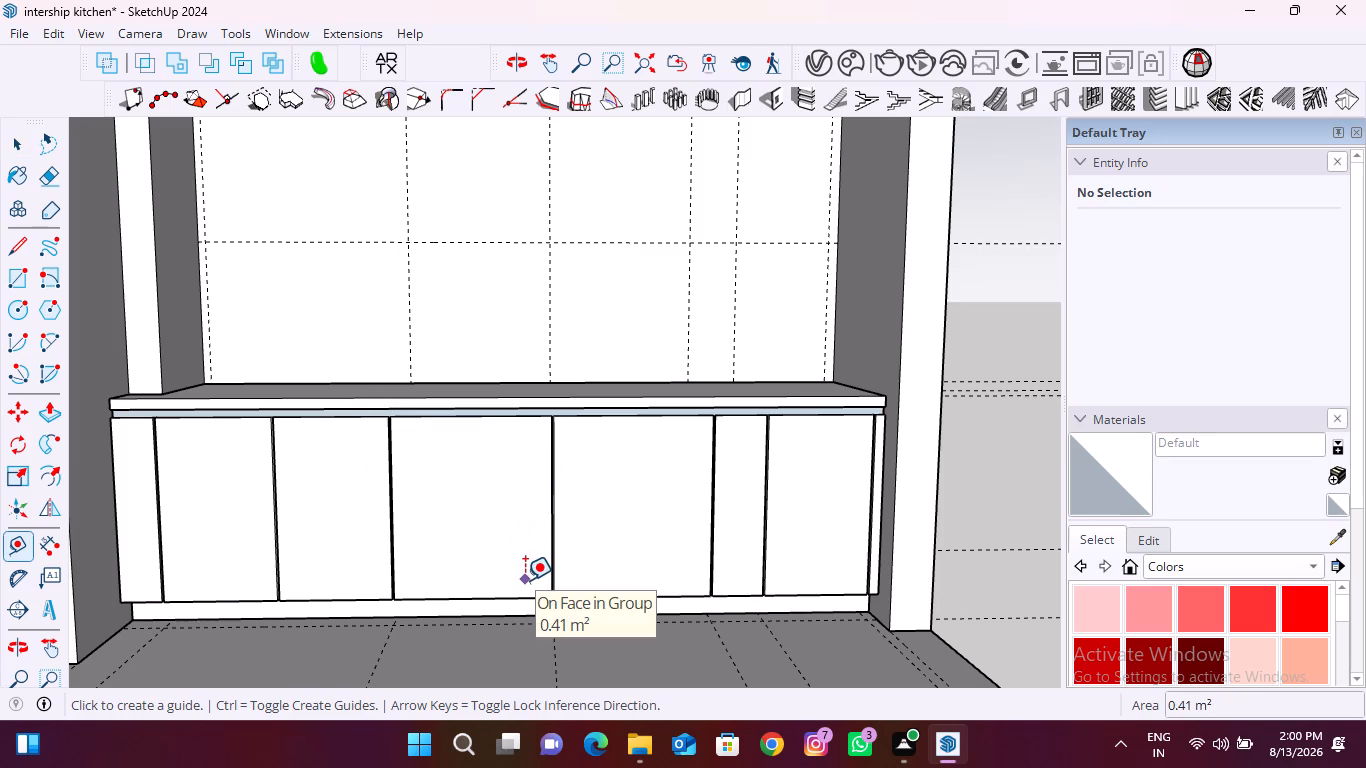
{"action": "scroll", "coordinate": [513, 599], "scroll_direction": "up", "scroll_amount": 8}
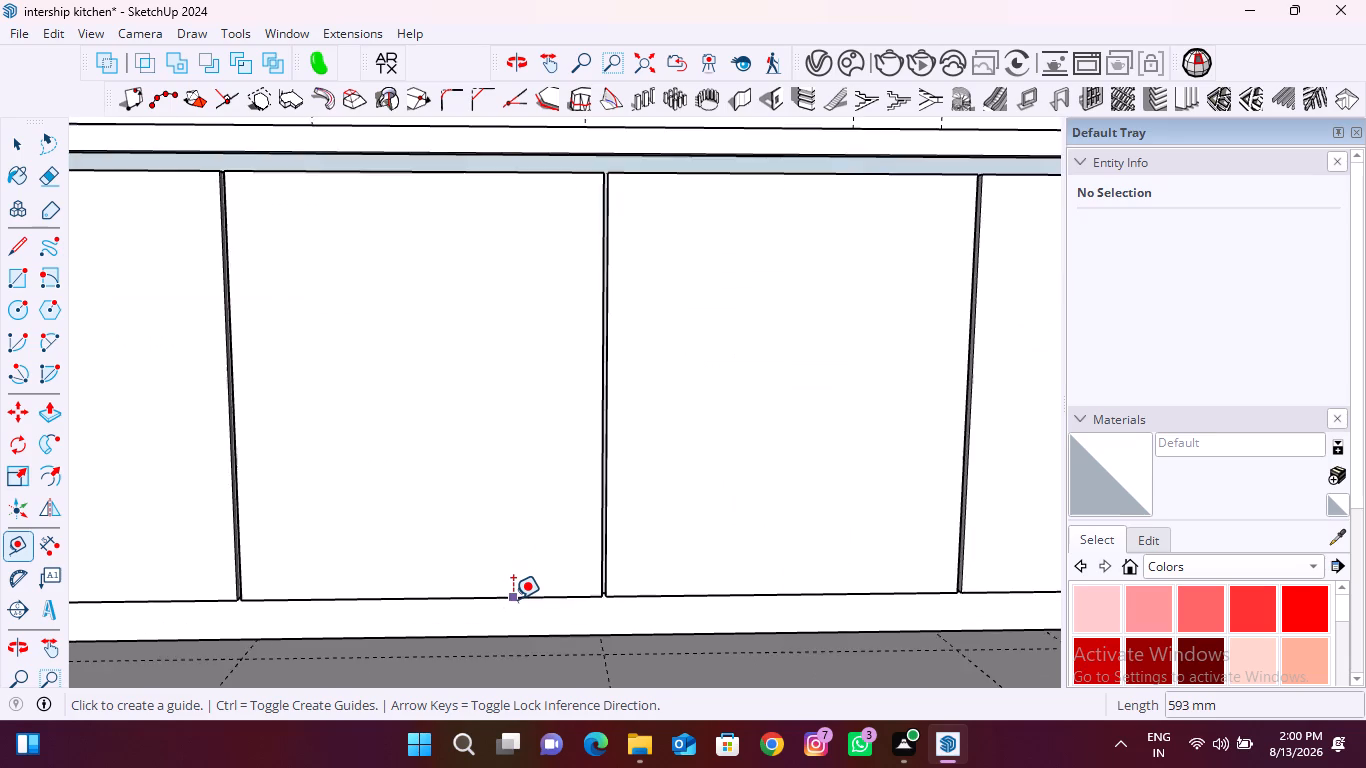
{"action": "scroll", "coordinate": [513, 599], "scroll_direction": "up", "scroll_amount": 3}
{"action": "left_click", "coordinate": [522, 598]}
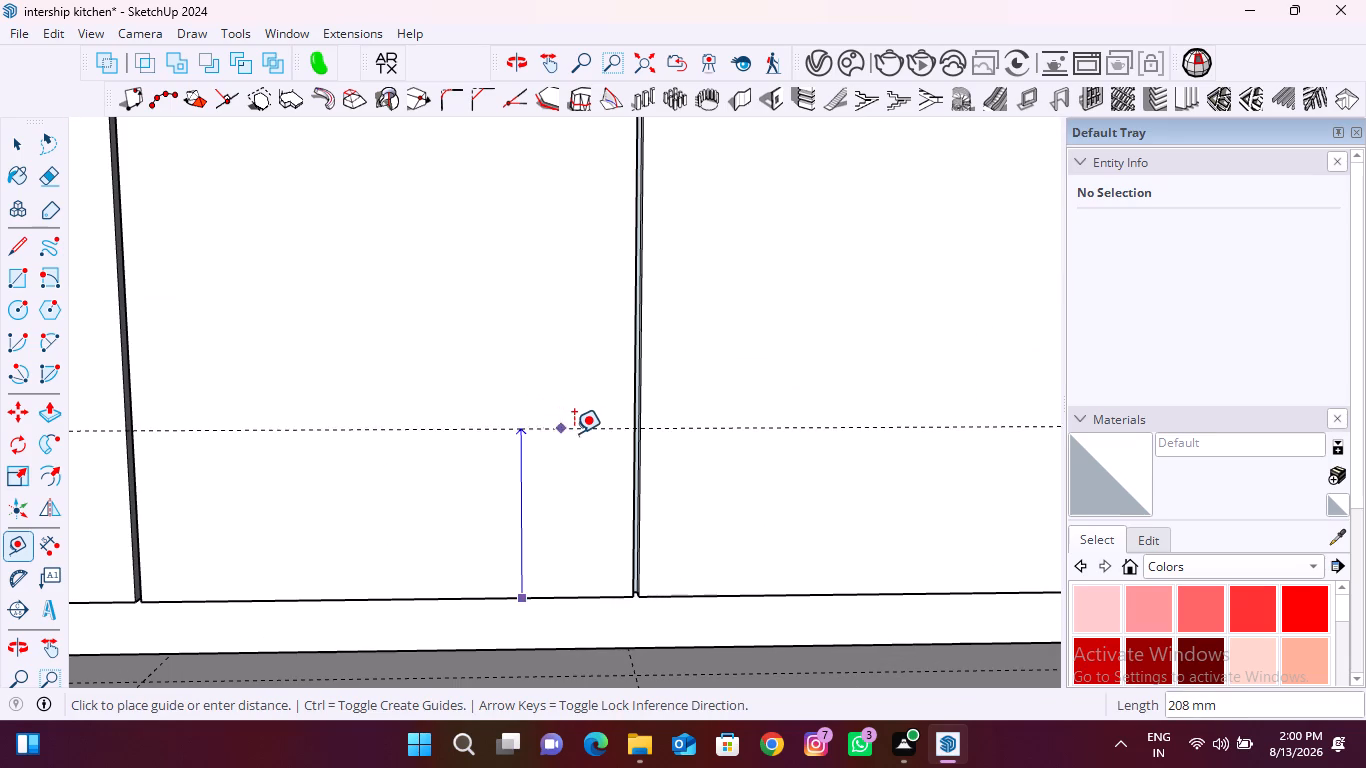
{"action": "type", "text": "345"}
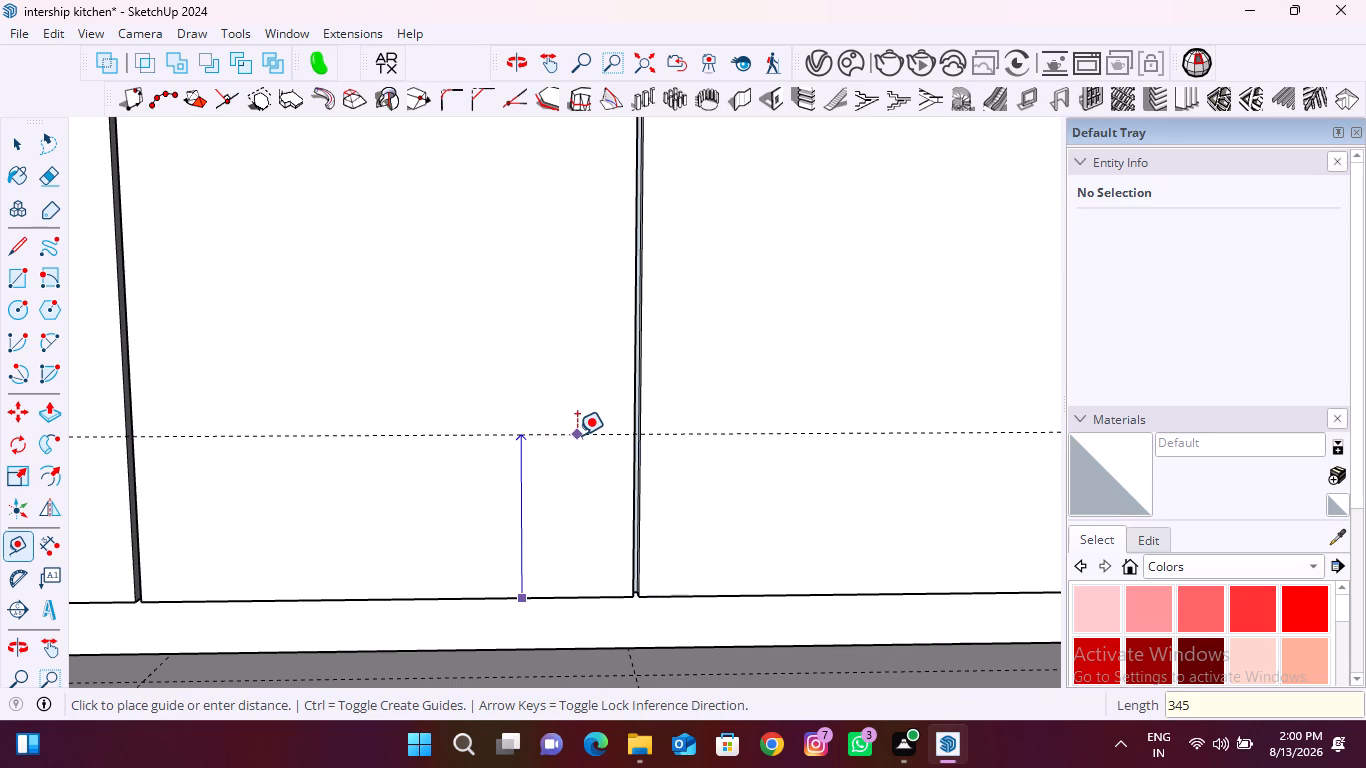
{"action": "key", "text": "Return"}
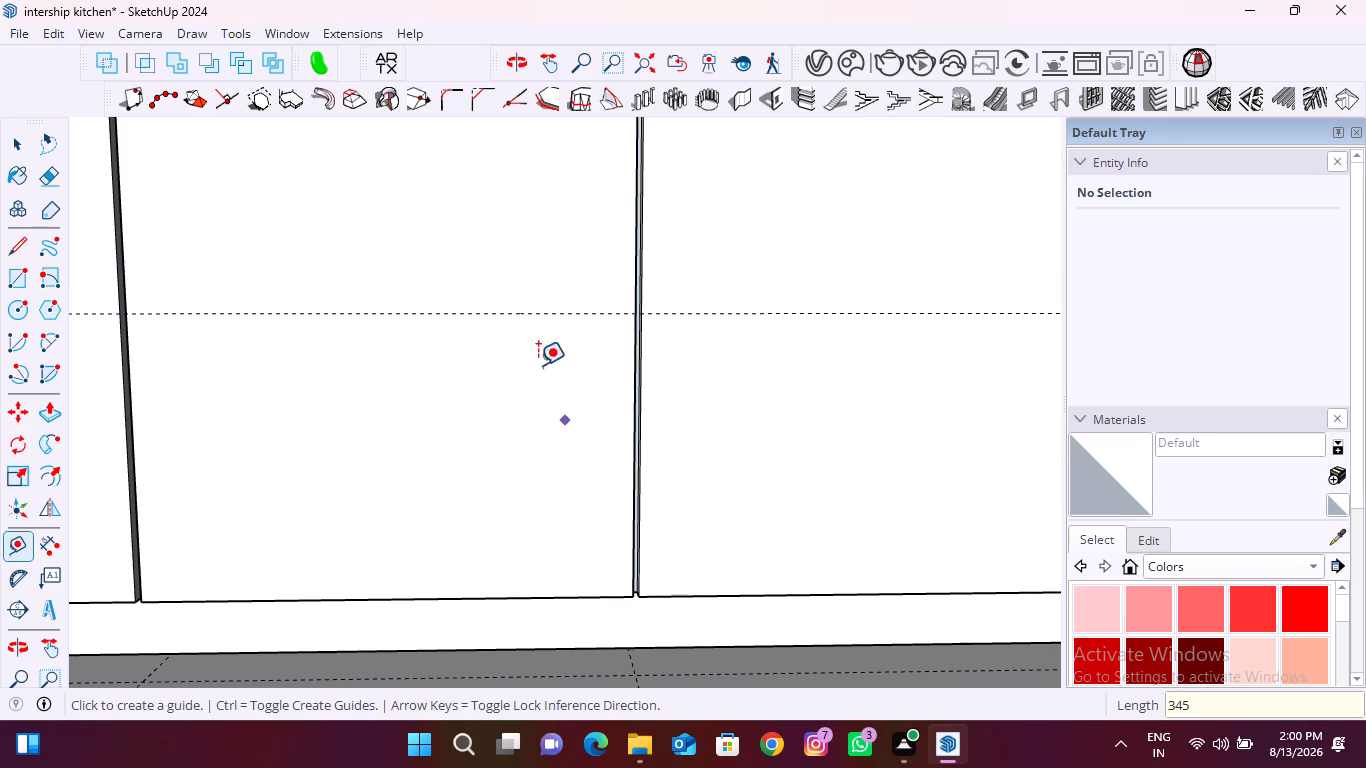
Place a second horizontal guide 30 mm above the first one on the doors.
{"action": "left_click", "coordinate": [525, 315]}
{"action": "type", "text": "30"}
{"action": "key", "text": "Return"}
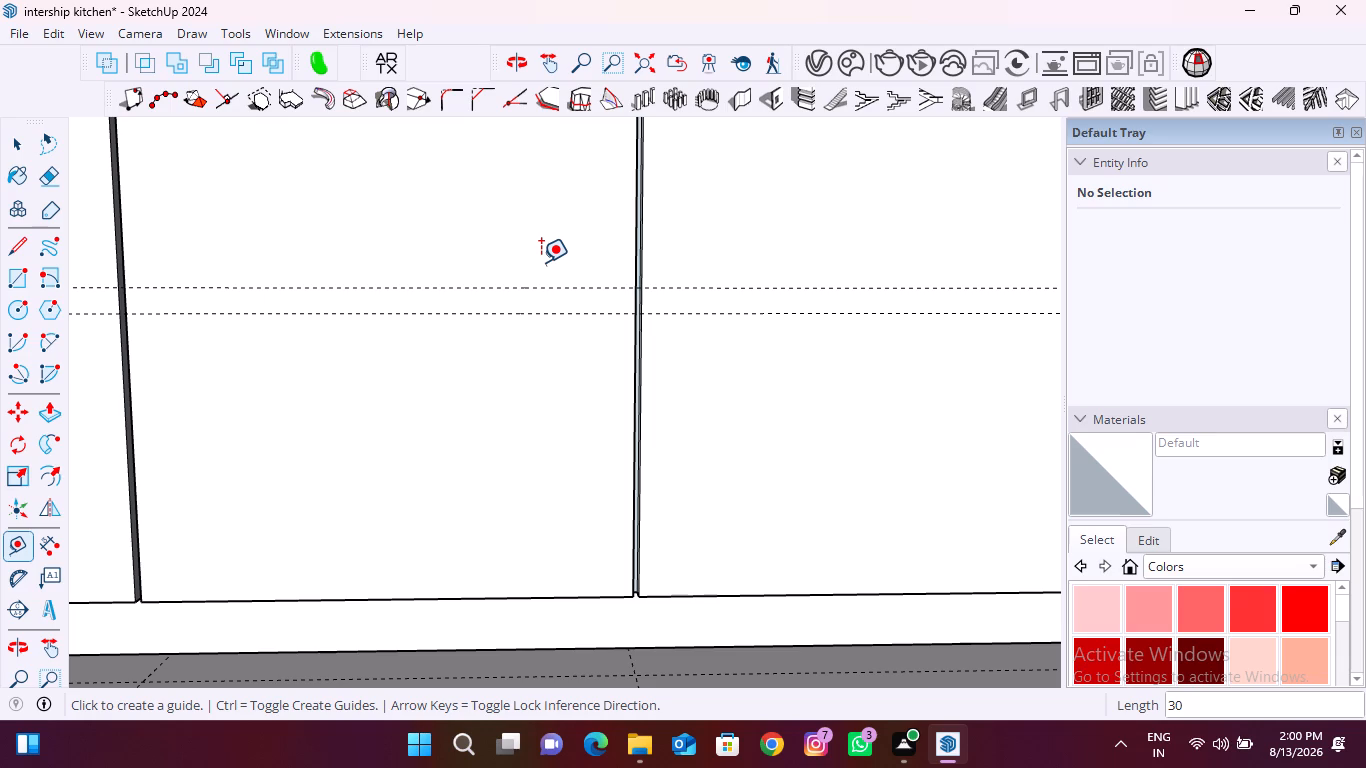
Draw a 1193 by 30 mm rectangle between the two horizontal guides, spanning the two wide doors.
{"action": "scroll", "coordinate": [455, 369], "scroll_direction": "down", "scroll_amount": 2}
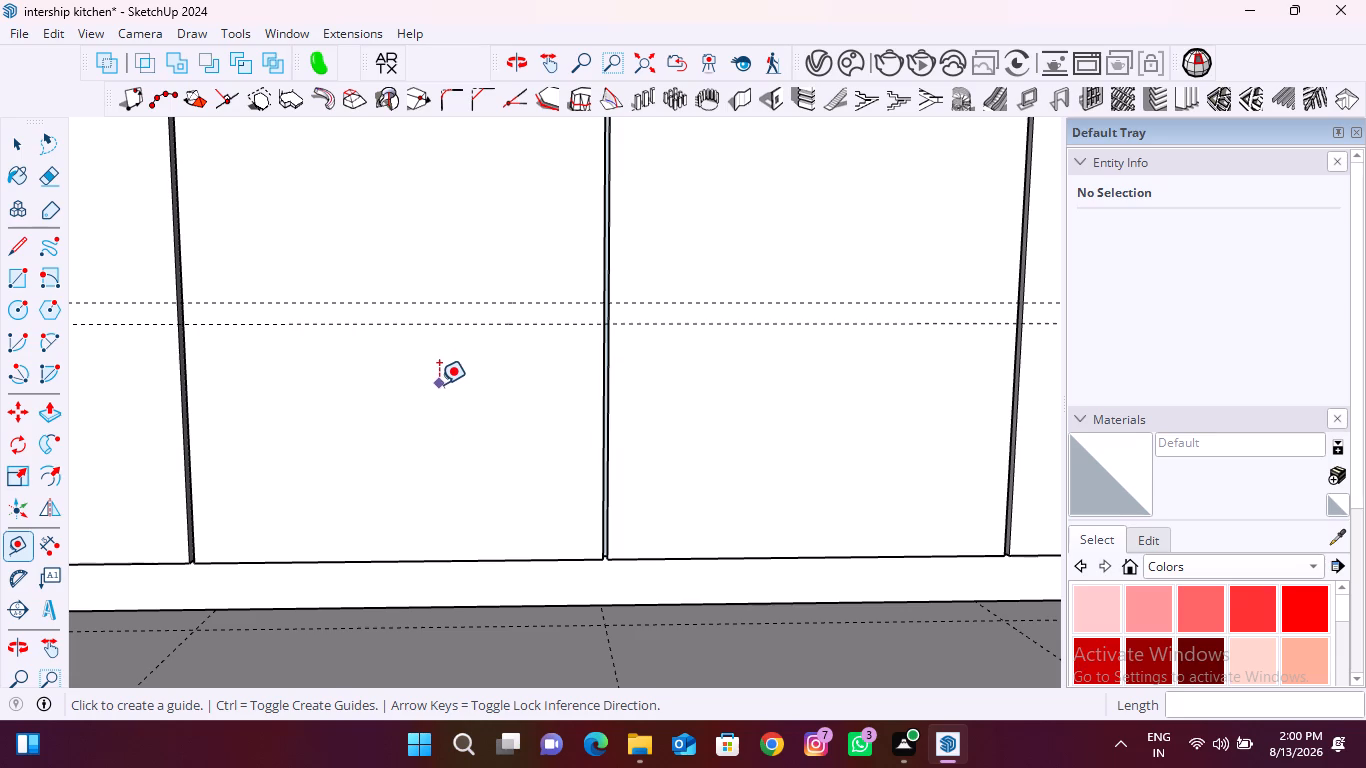
{"action": "key", "text": "r"}
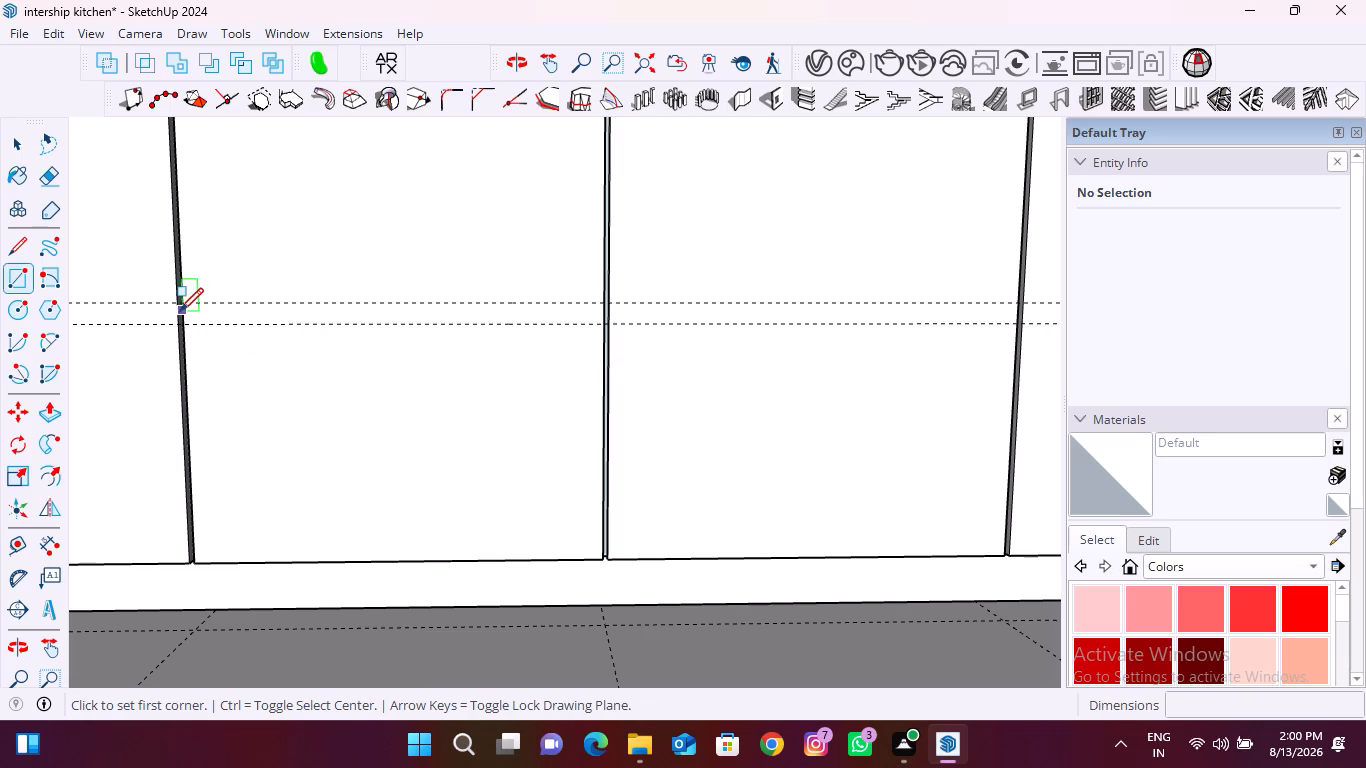
{"action": "scroll", "coordinate": [183, 305], "scroll_direction": "up", "scroll_amount": 14}
{"action": "middle_click_drag", "start_coordinate": [183, 305], "coordinate": [252, 330]}
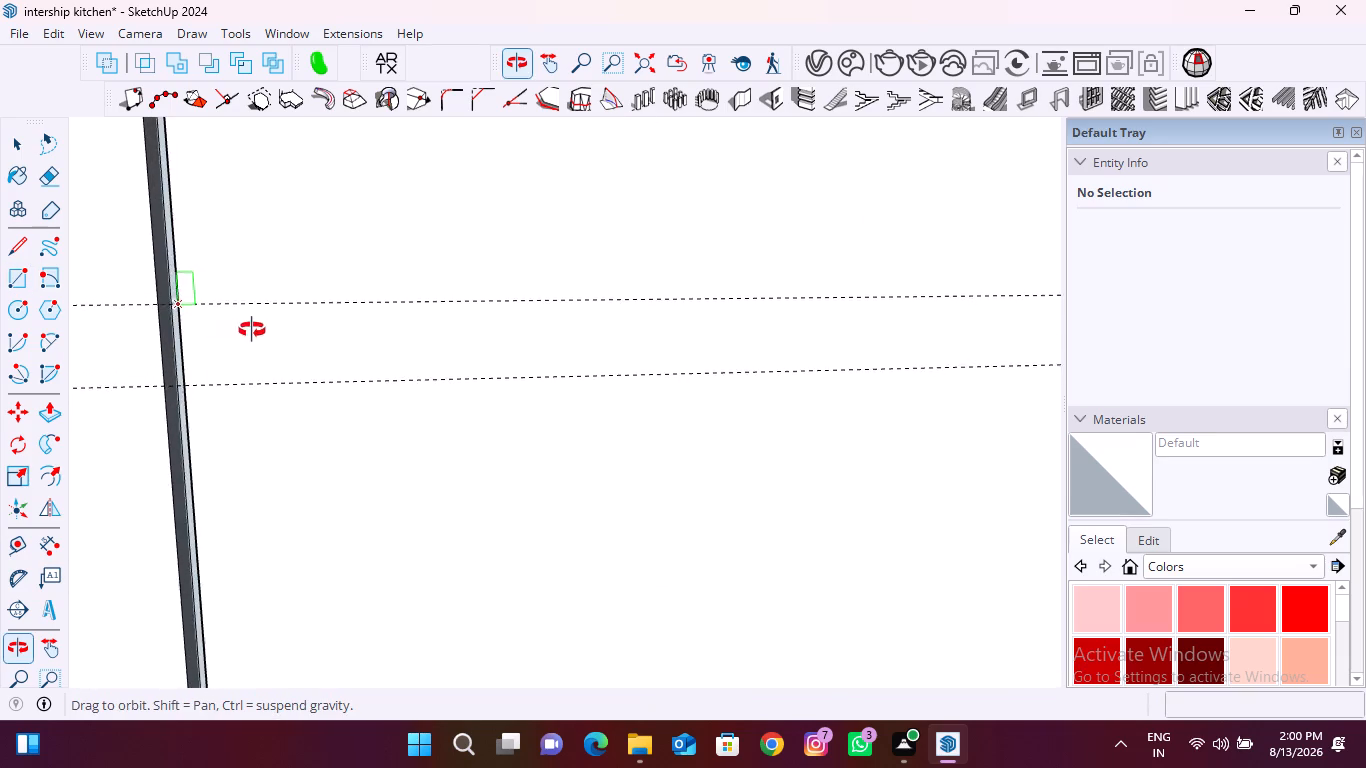
{"action": "middle_click_drag", "start_coordinate": [252, 330], "coordinate": [308, 328]}
{"action": "left_click", "coordinate": [177, 319]}
{"action": "scroll", "coordinate": [25, 407], "scroll_direction": "down", "scroll_amount": 6}
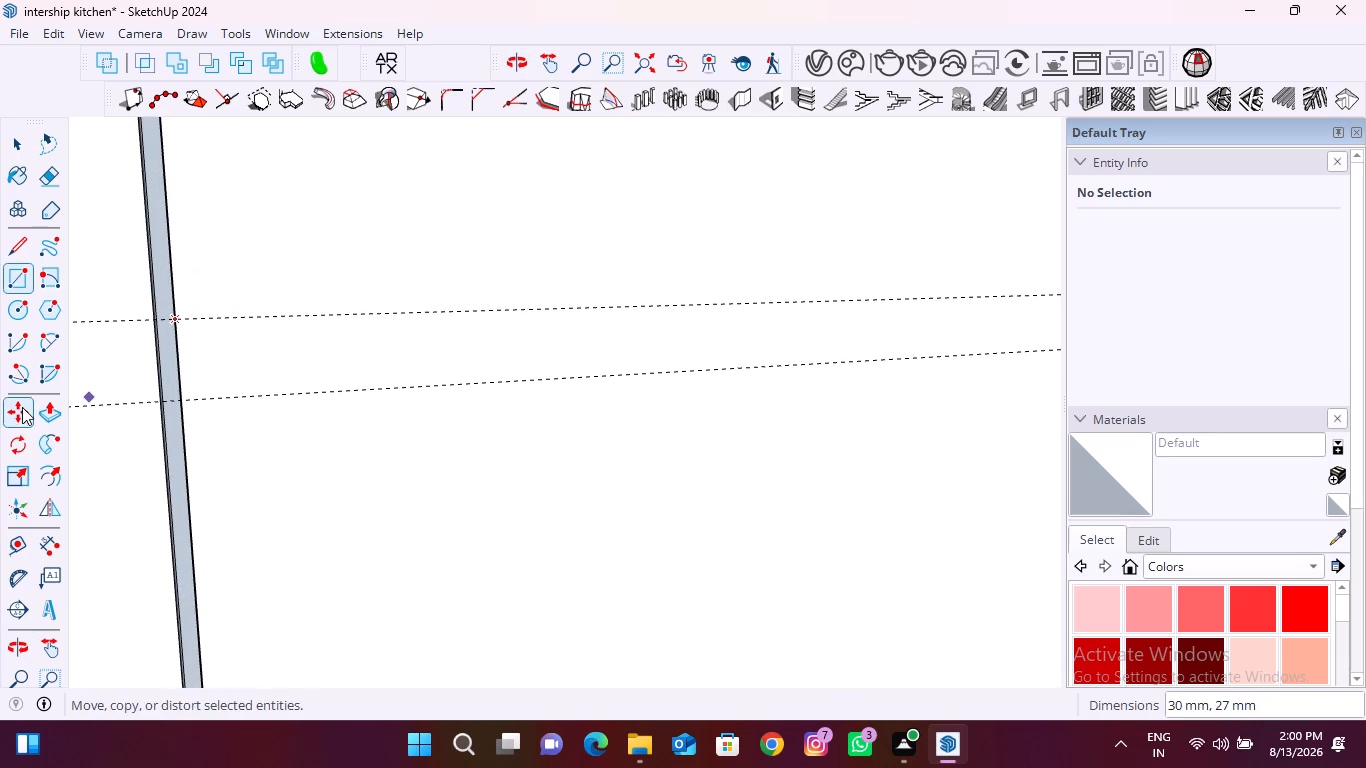
{"action": "scroll", "coordinate": [22, 407], "scroll_direction": "down", "scroll_amount": 20}
{"action": "scroll", "coordinate": [22, 407], "scroll_direction": "down", "scroll_amount": 4}
{"action": "scroll", "coordinate": [697, 391], "scroll_direction": "up", "scroll_amount": 20}
{"action": "scroll", "coordinate": [697, 391], "scroll_direction": "up", "scroll_amount": 4}
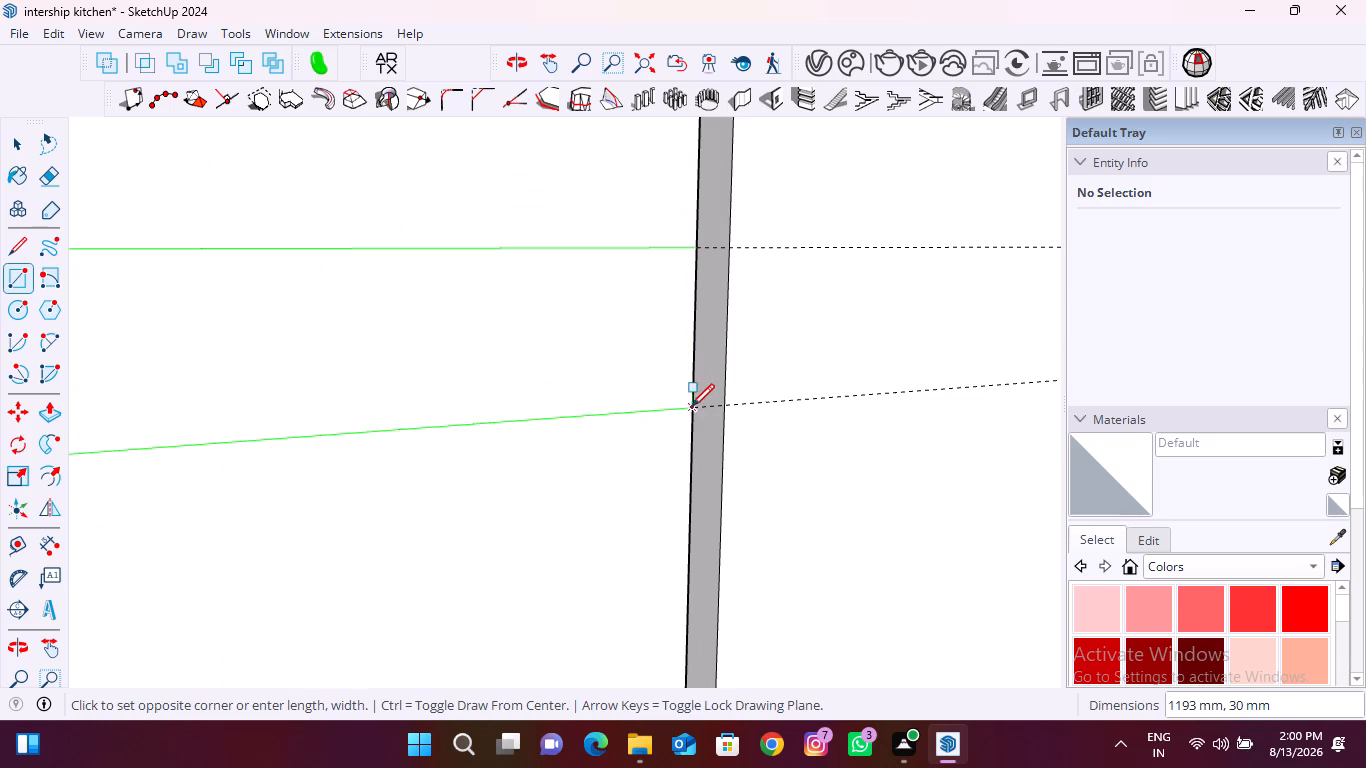
{"action": "left_click", "coordinate": [693, 409]}
{"action": "scroll", "coordinate": [686, 390], "scroll_direction": "down", "scroll_amount": 12}
{"action": "key", "text": "space"}
{"action": "scroll", "coordinate": [733, 378], "scroll_direction": "down", "scroll_amount": 6}
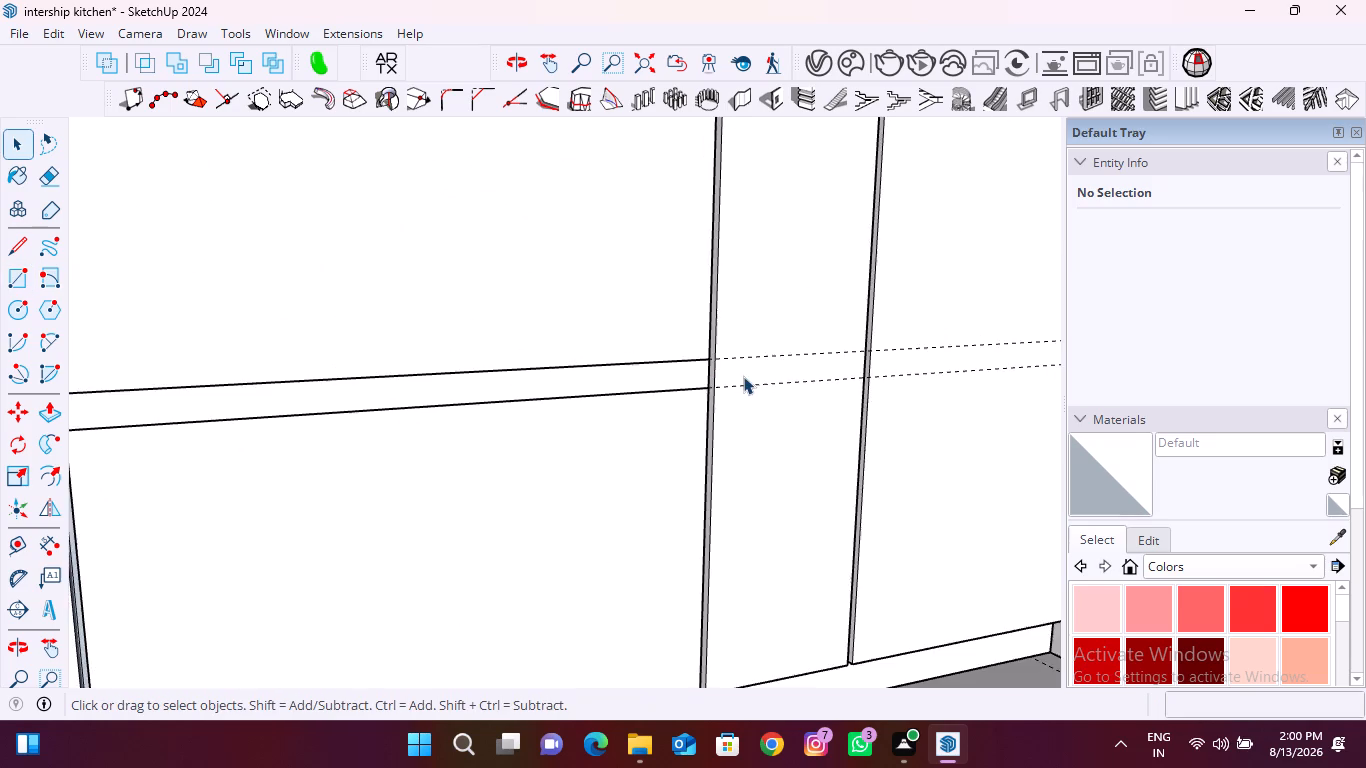
{"action": "scroll", "coordinate": [743, 376], "scroll_direction": "down", "scroll_amount": 11}
Check the strip rectangle where it crosses the gap between the two wide doors, and undo the rectangle.
{"action": "scroll", "coordinate": [532, 382], "scroll_direction": "up", "scroll_amount": 17}
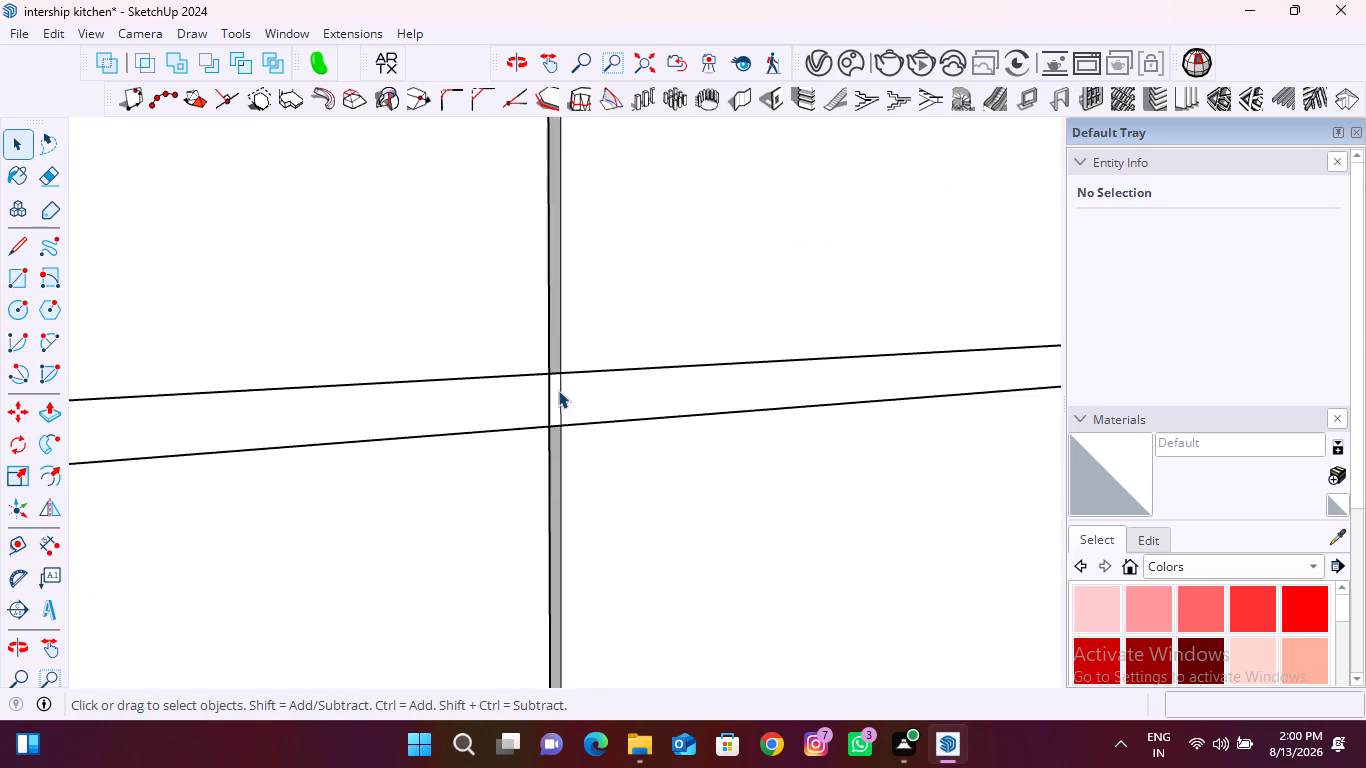
{"action": "scroll", "coordinate": [558, 390], "scroll_direction": "up", "scroll_amount": 15}
{"action": "left_click", "coordinate": [556, 382]}
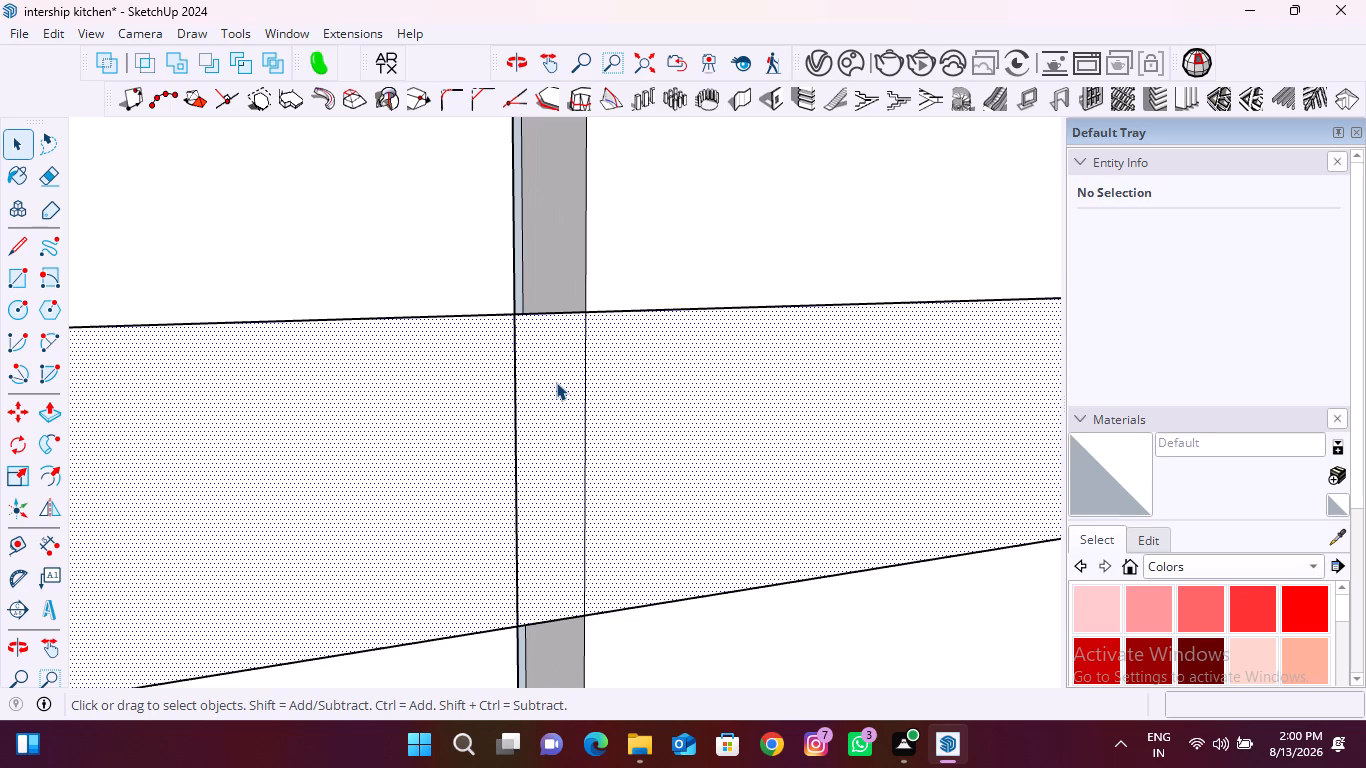
{"action": "left_click", "coordinate": [556, 382]}
{"action": "left_click", "coordinate": [556, 382]}
{"action": "left_click", "coordinate": [556, 382]}
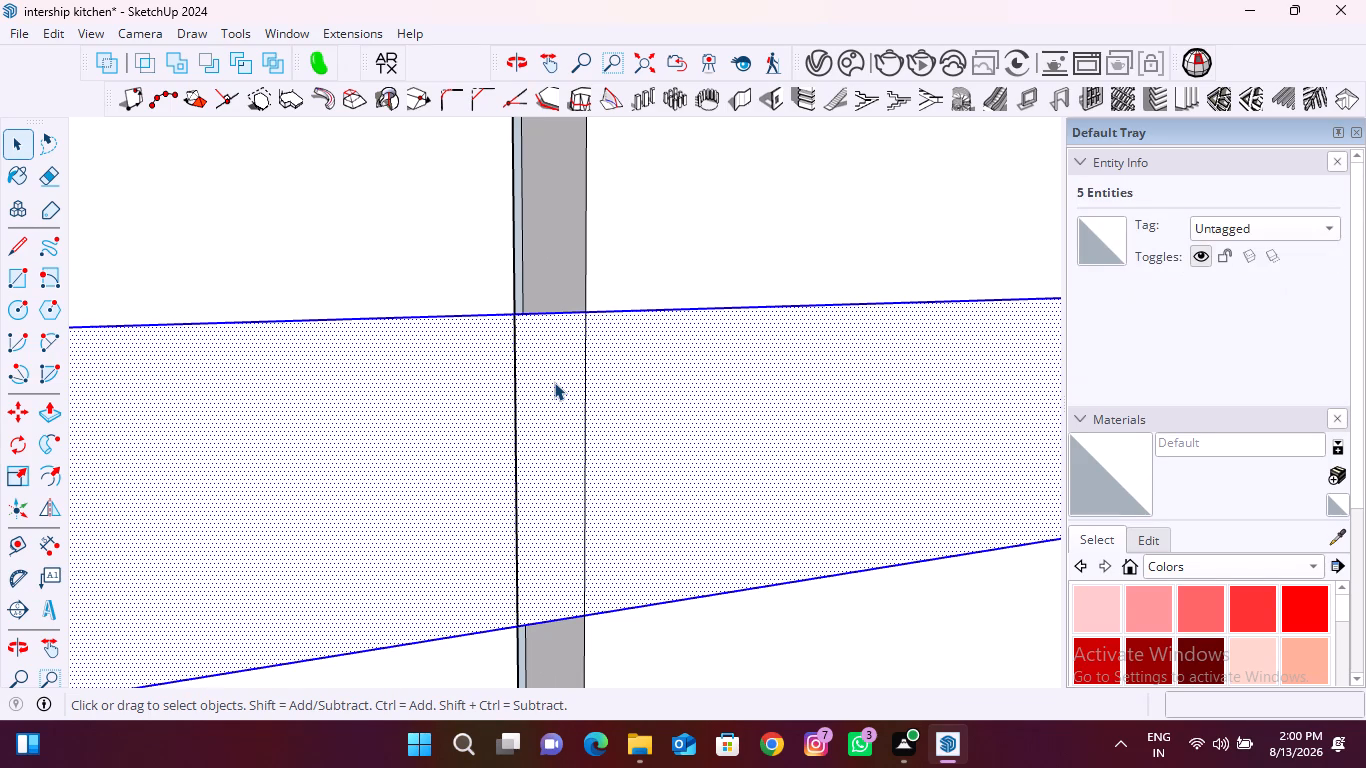
{"action": "left_click", "coordinate": [554, 382]}
{"action": "key", "text": "Escape"}
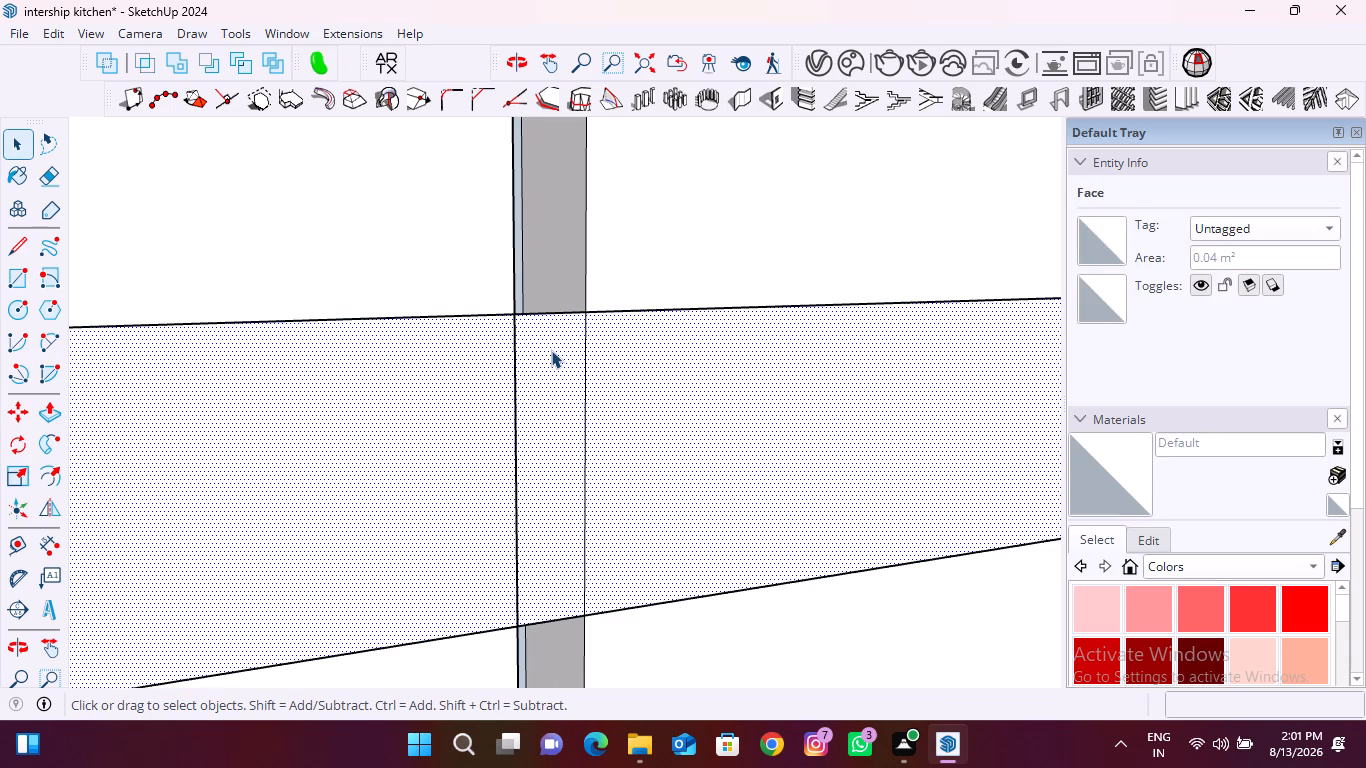
{"action": "left_click", "coordinate": [551, 350]}
{"action": "left_click", "coordinate": [551, 369]}
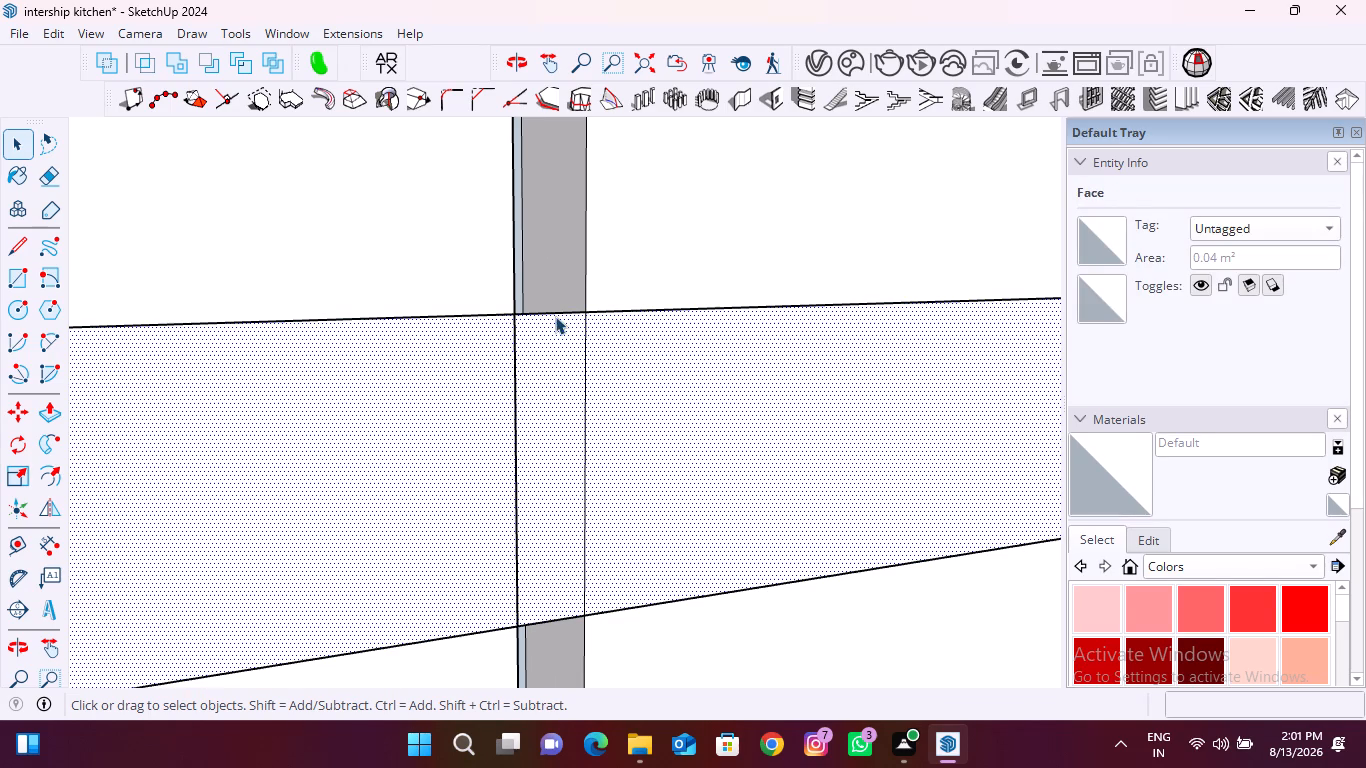
{"action": "left_click", "coordinate": [556, 315]}
{"action": "left_click", "coordinate": [558, 313]}
{"action": "scroll", "coordinate": [558, 313], "scroll_direction": "down", "scroll_amount": 10}
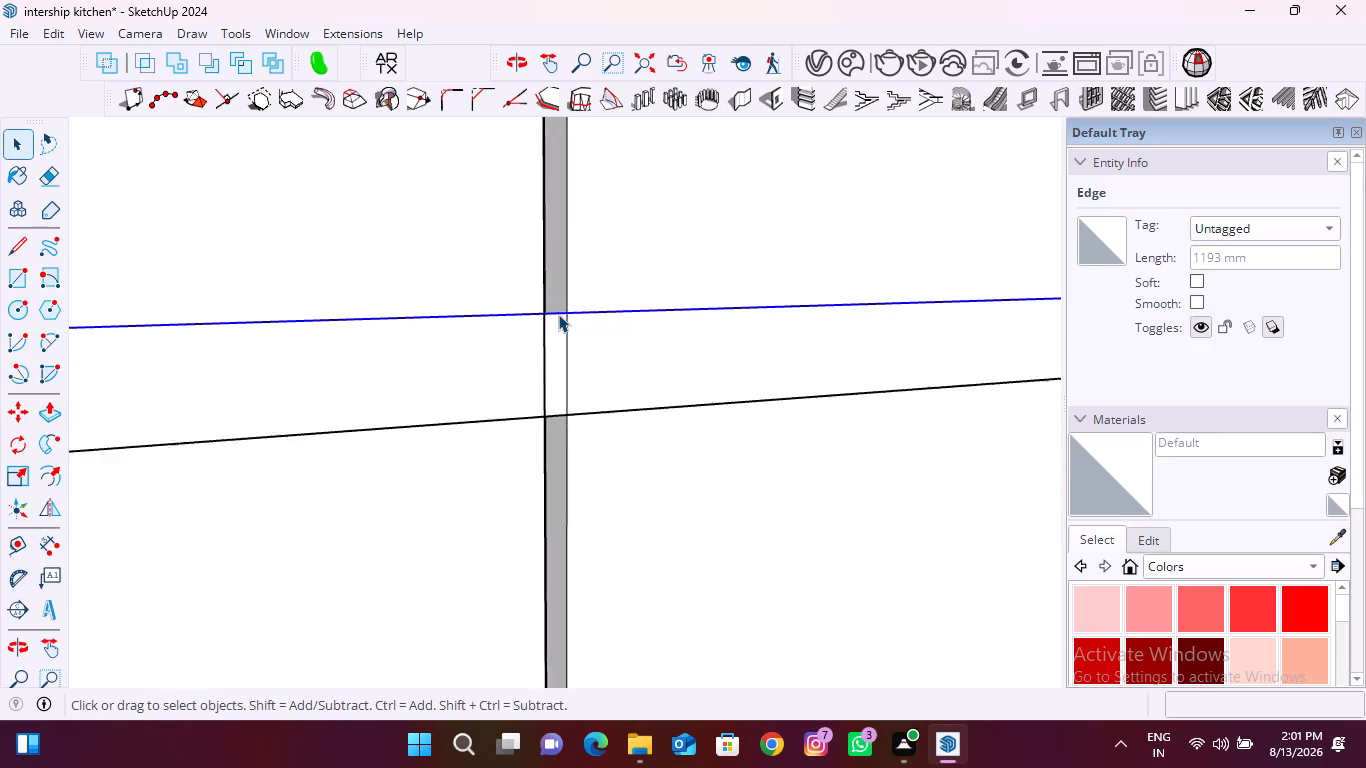
{"action": "scroll", "coordinate": [558, 314], "scroll_direction": "down", "scroll_amount": 20}
{"action": "scroll", "coordinate": [558, 314], "scroll_direction": "down", "scroll_amount": 2}
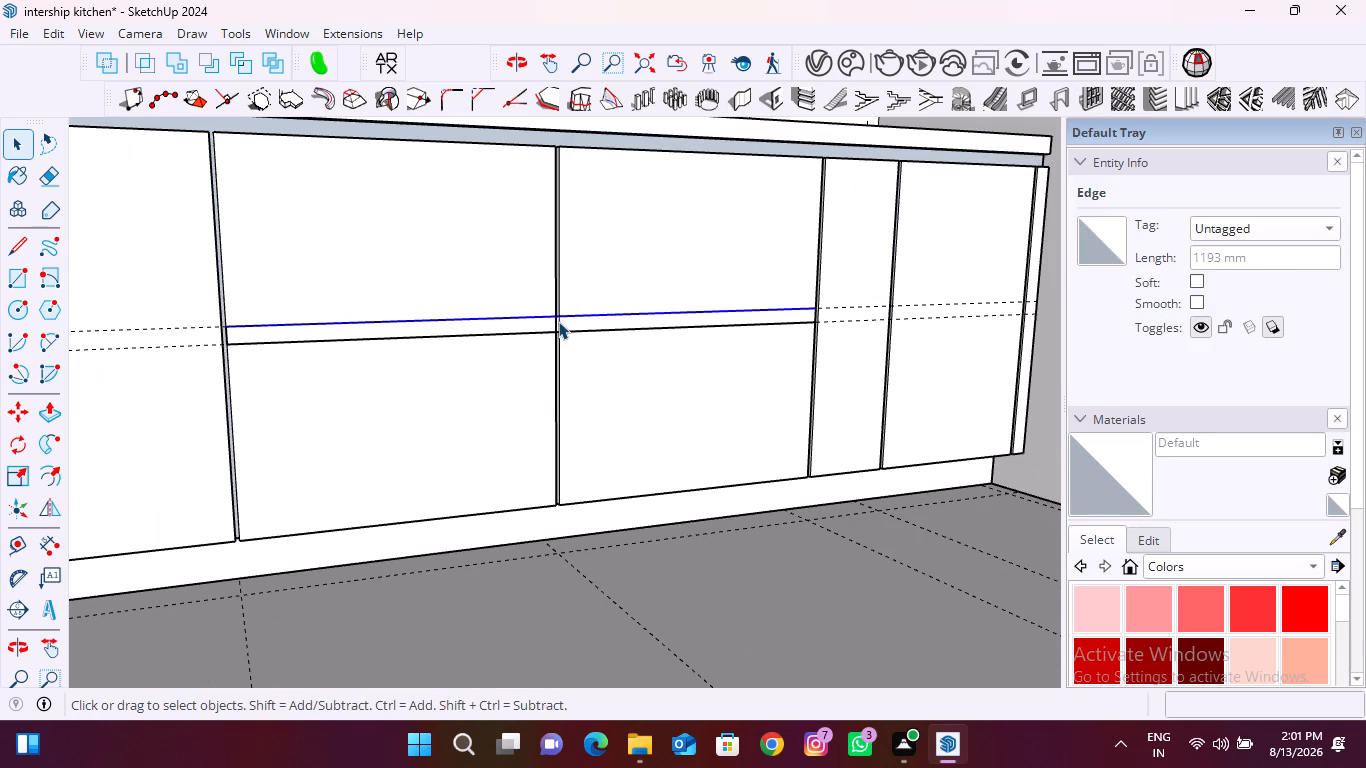
{"action": "key", "text": "space"}
{"action": "key", "text": "ctrl+z"}
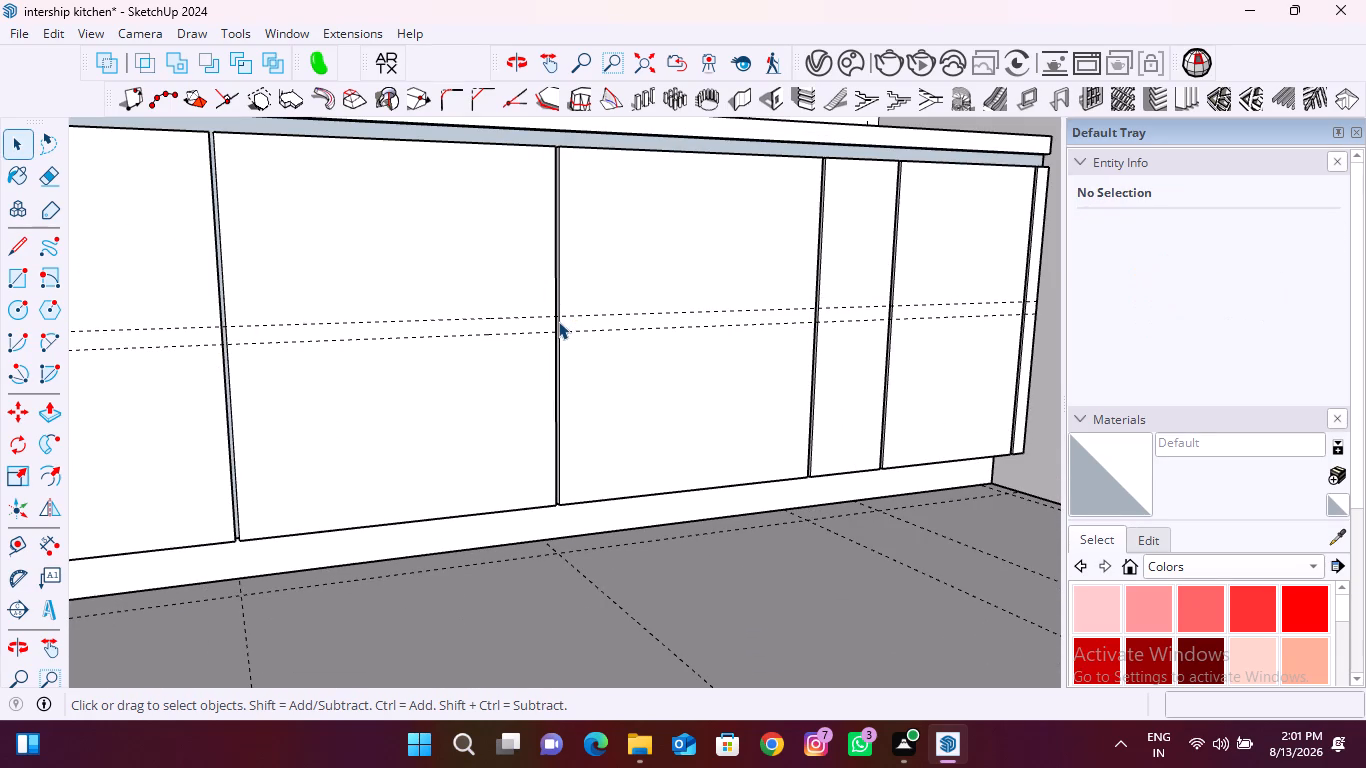
Open the door group and draw a 593 by 30 mm rectangle between the two guides on the first wide door only.
{"action": "double_click", "coordinate": [494, 374]}
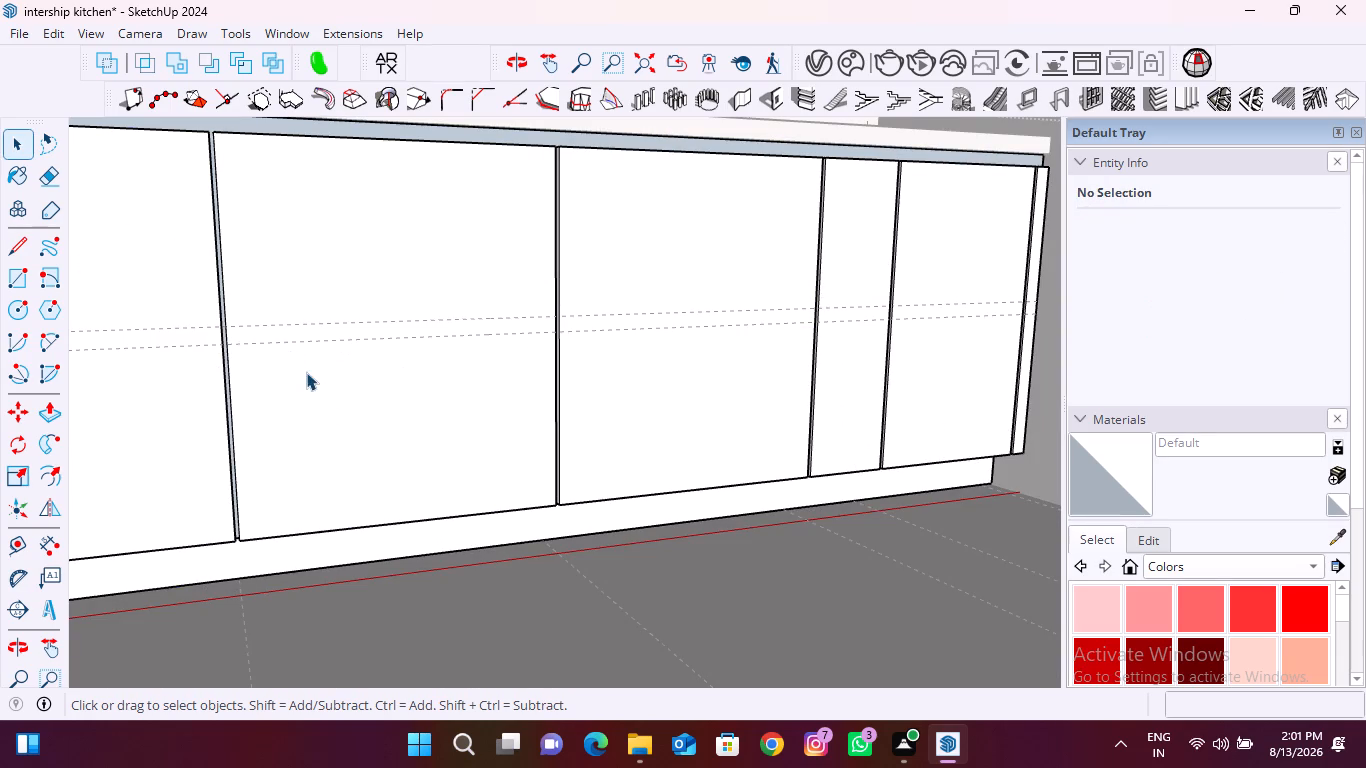
{"action": "left_click", "coordinate": [319, 385]}
{"action": "left_click", "coordinate": [332, 289]}
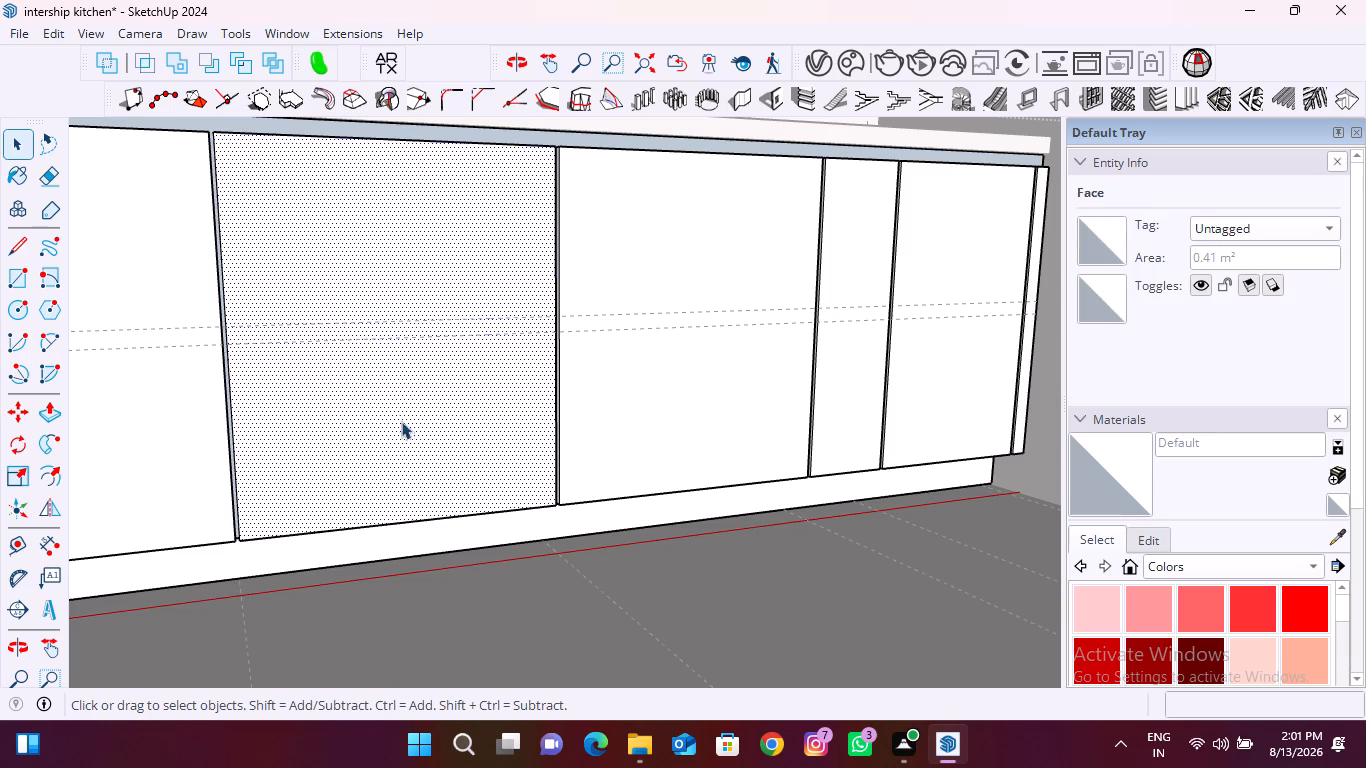
{"action": "left_click", "coordinate": [742, 591]}
{"action": "double_click", "coordinate": [452, 427]}
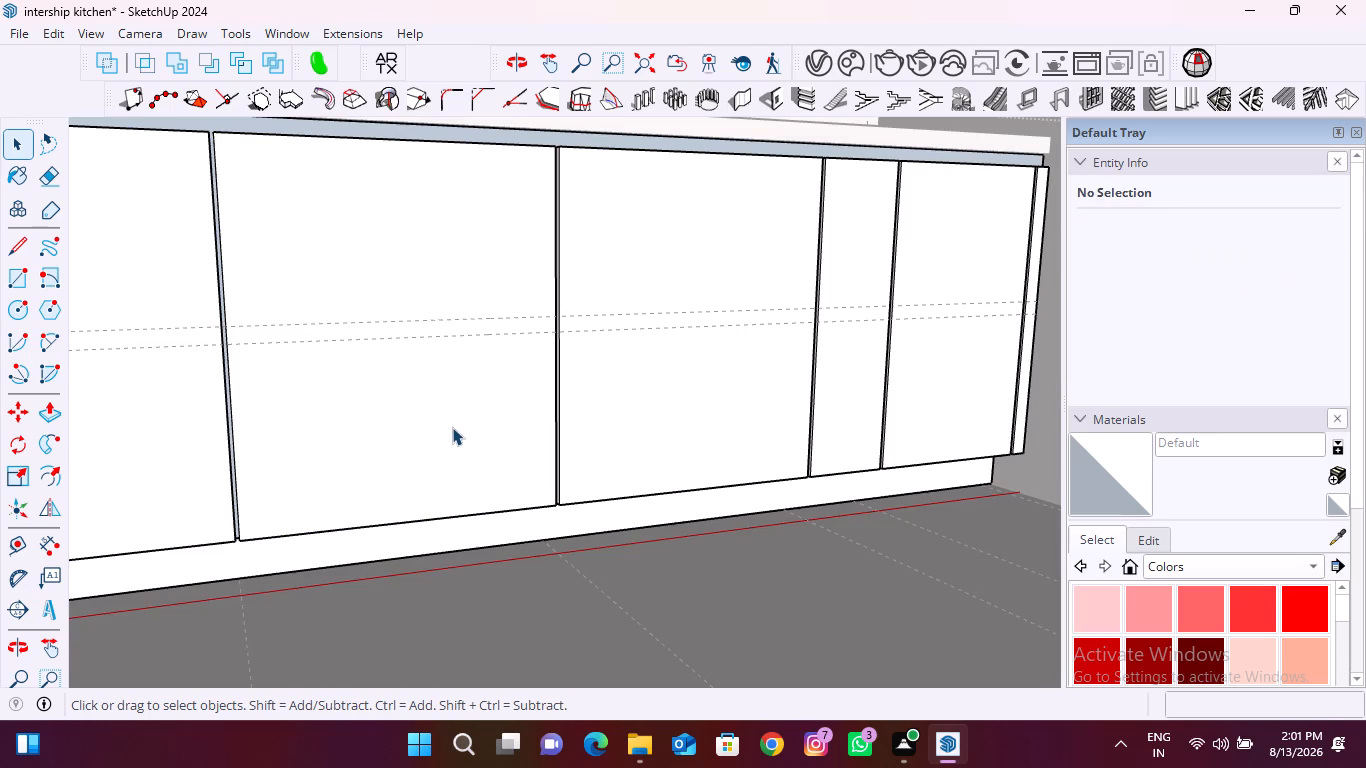
{"action": "key", "text": "r"}
{"action": "scroll", "coordinate": [236, 330], "scroll_direction": "up", "scroll_amount": 2}
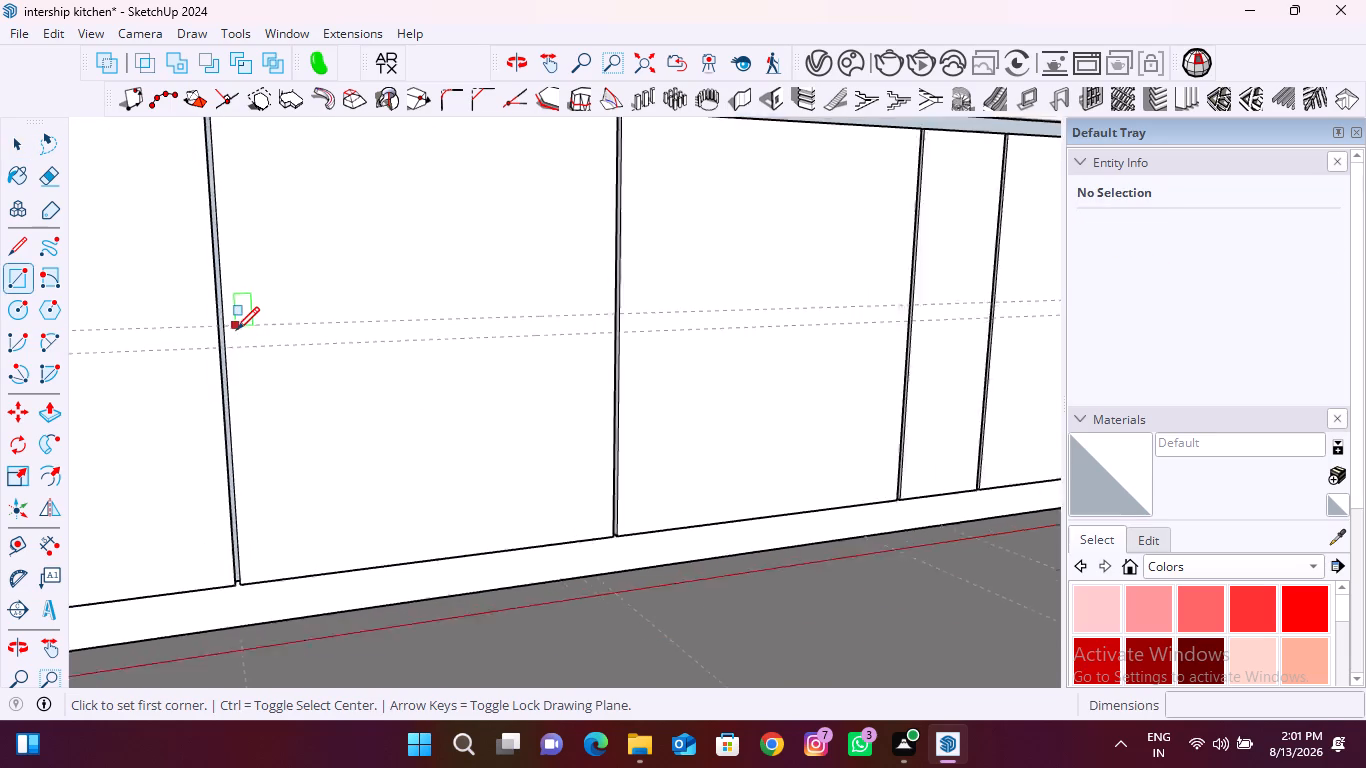
{"action": "scroll", "coordinate": [236, 330], "scroll_direction": "up", "scroll_amount": 10}
{"action": "left_click", "coordinate": [209, 322]}
{"action": "scroll", "coordinate": [140, 363], "scroll_direction": "down", "scroll_amount": 5}
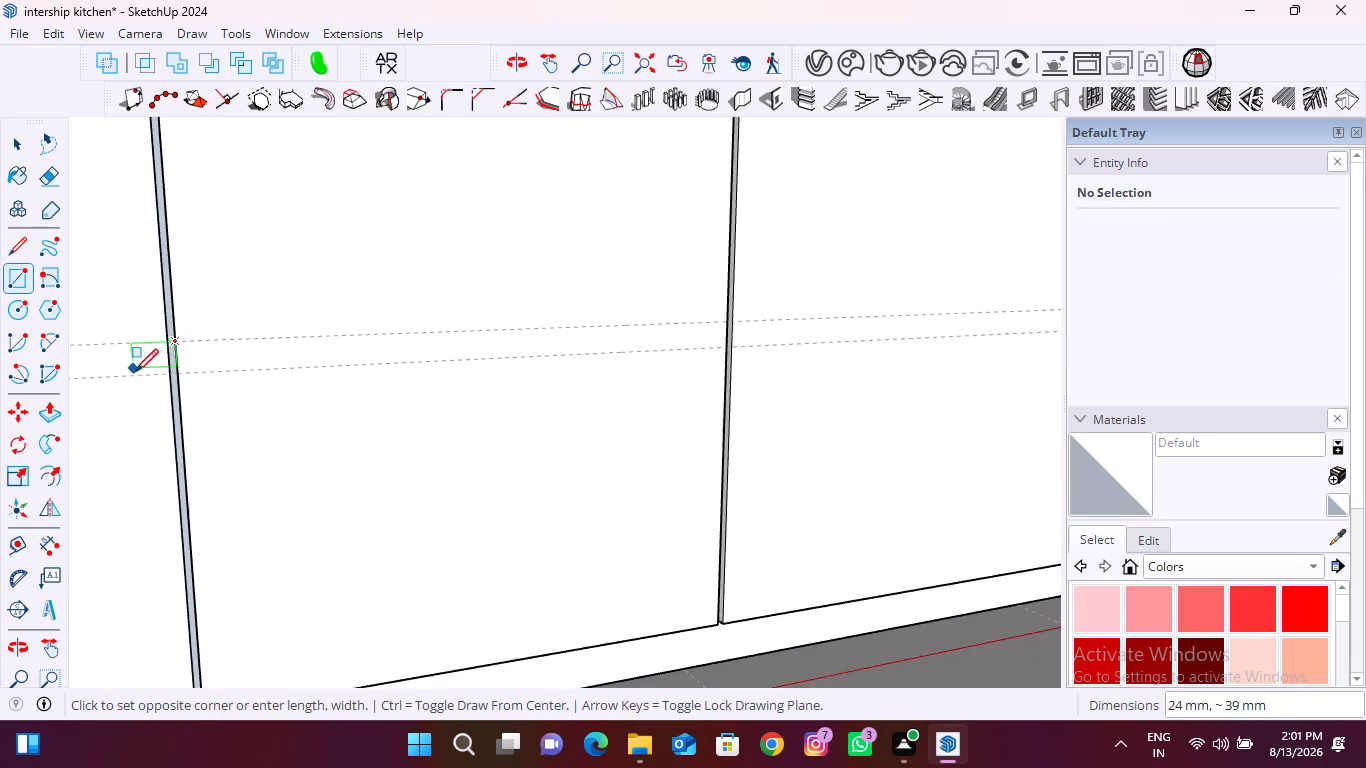
{"action": "scroll", "coordinate": [135, 372], "scroll_direction": "down", "scroll_amount": 10}
{"action": "scroll", "coordinate": [399, 361], "scroll_direction": "up", "scroll_amount": 13}
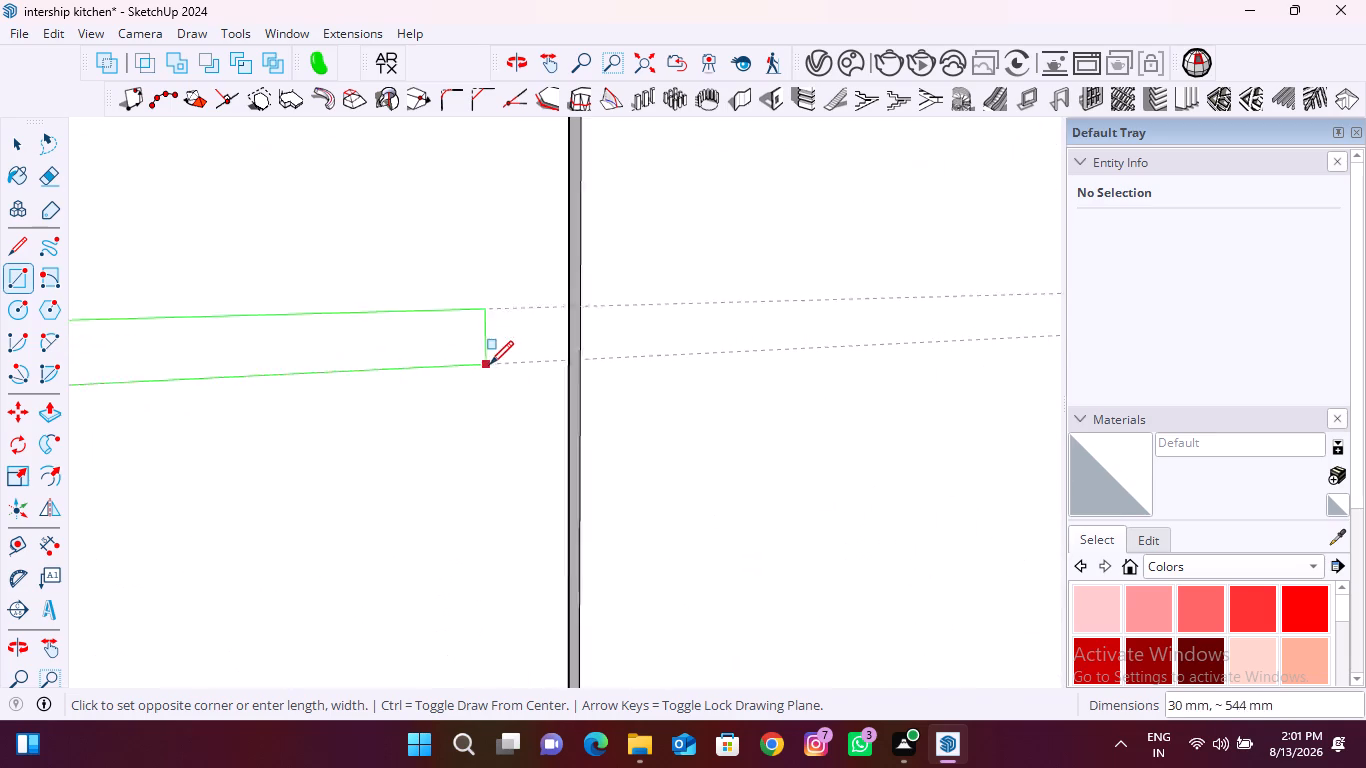
{"action": "scroll", "coordinate": [490, 364], "scroll_direction": "up", "scroll_amount": 6}
{"action": "left_click", "coordinate": [622, 359]}
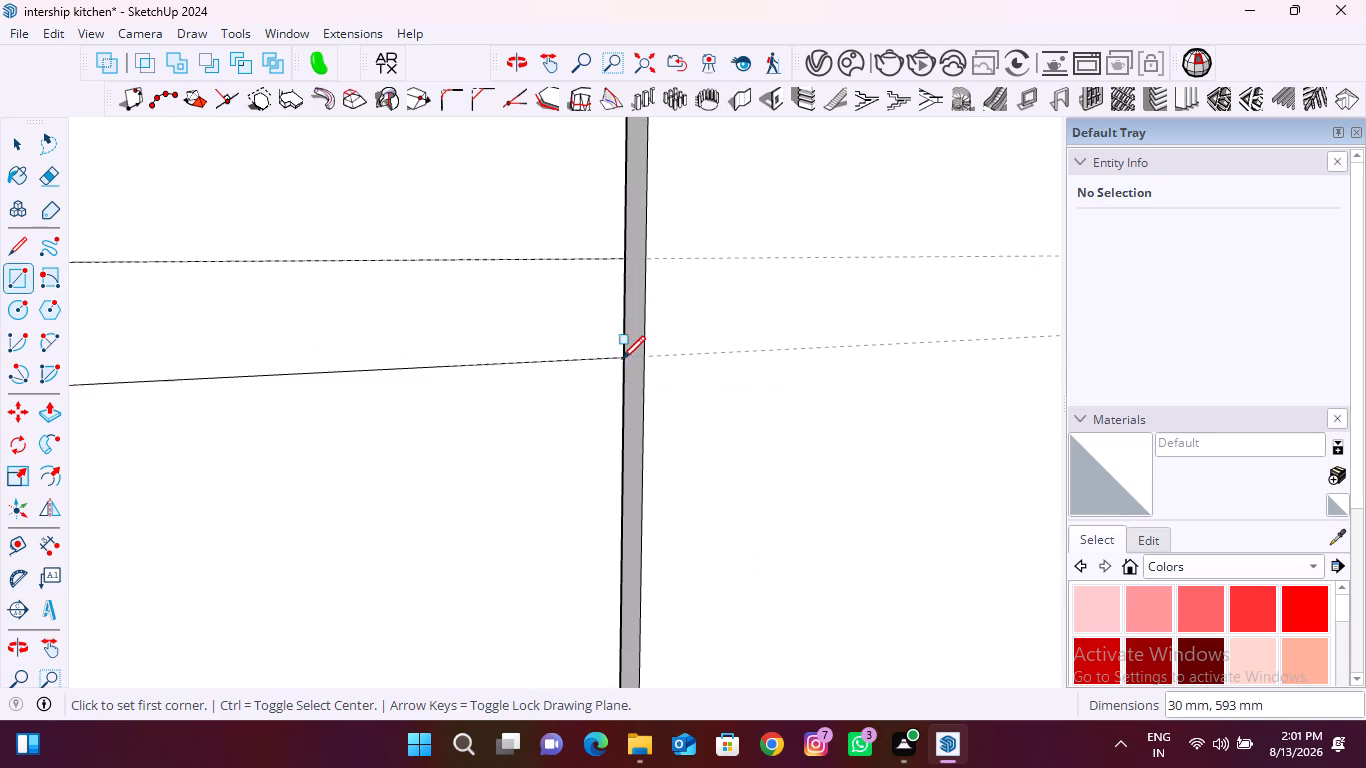
Draw a matching 593 by 30 mm rectangle between the guides on the second wide door.
{"action": "scroll", "coordinate": [405, 371], "scroll_direction": "down", "scroll_amount": 12}
{"action": "scroll", "coordinate": [515, 343], "scroll_direction": "up", "scroll_amount": 9}
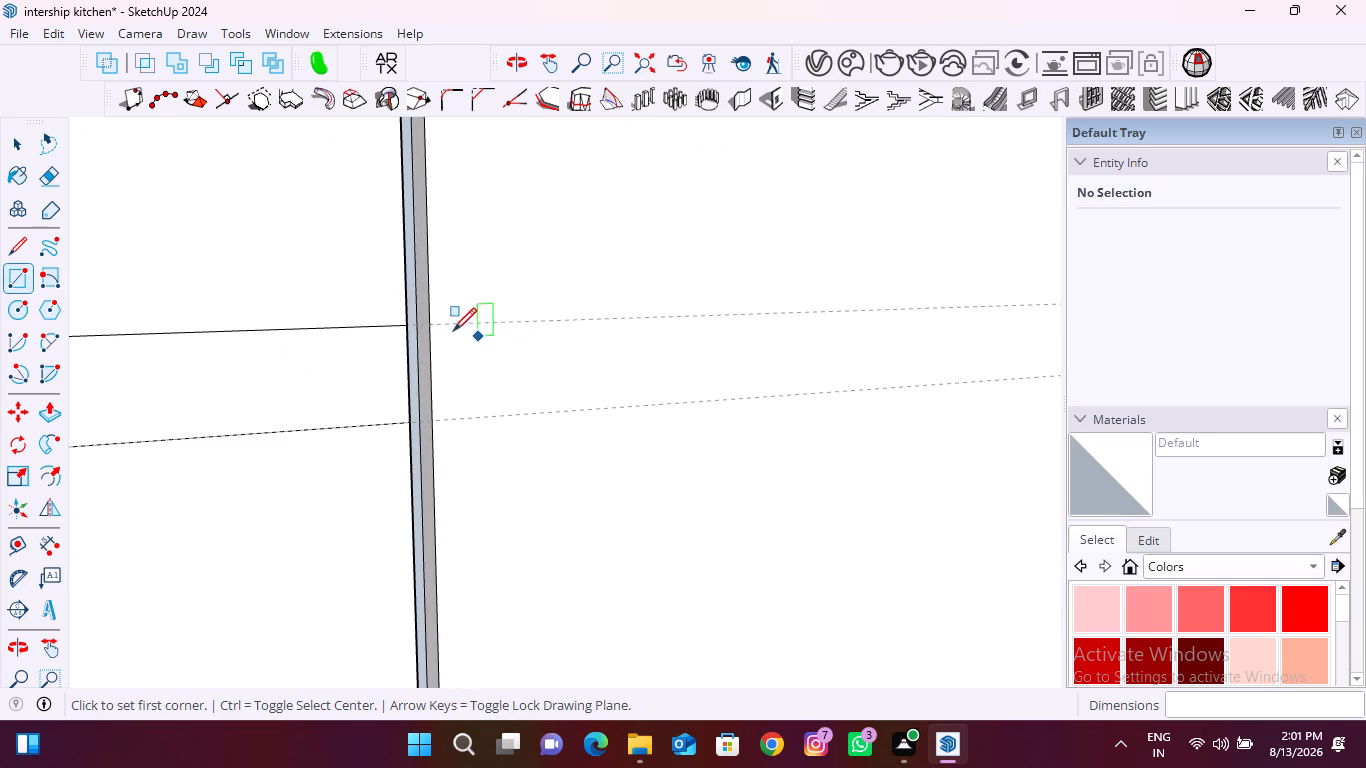
{"action": "left_click", "coordinate": [435, 329]}
{"action": "scroll", "coordinate": [348, 393], "scroll_direction": "down", "scroll_amount": 16}
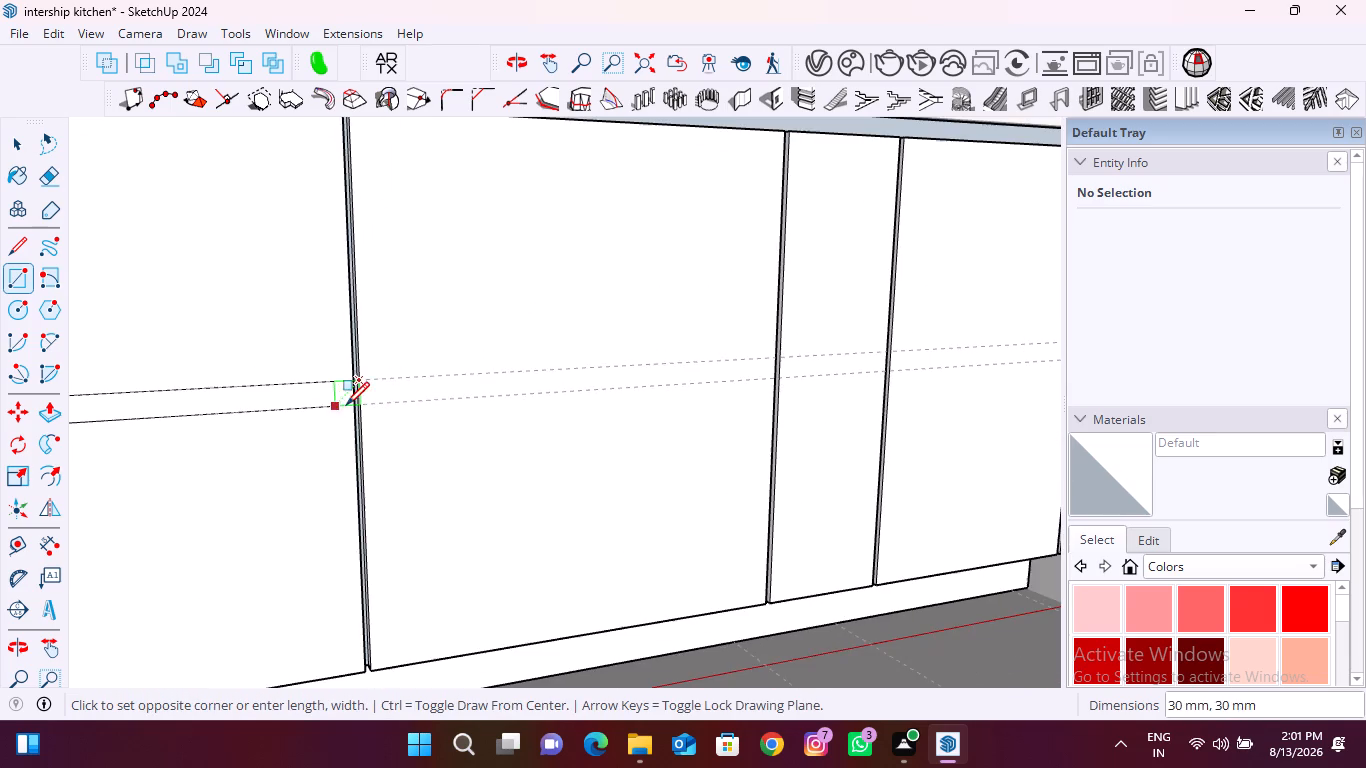
{"action": "scroll", "coordinate": [778, 370], "scroll_direction": "up", "scroll_amount": 14}
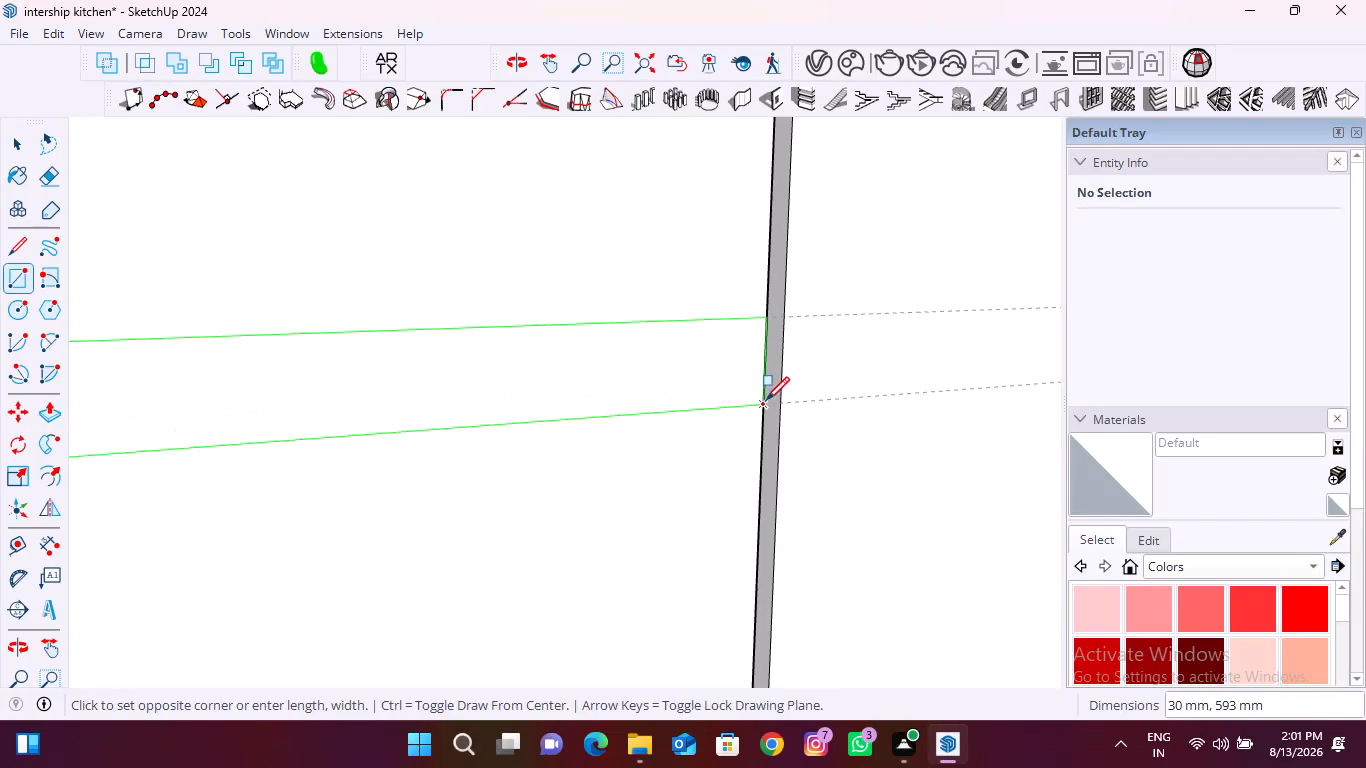
{"action": "left_click", "coordinate": [766, 401]}
{"action": "key", "text": "space"}
Push both 30 mm strips 18 mm inward to cut horizontal gaps through the two wide doors.
{"action": "key", "text": "p"}
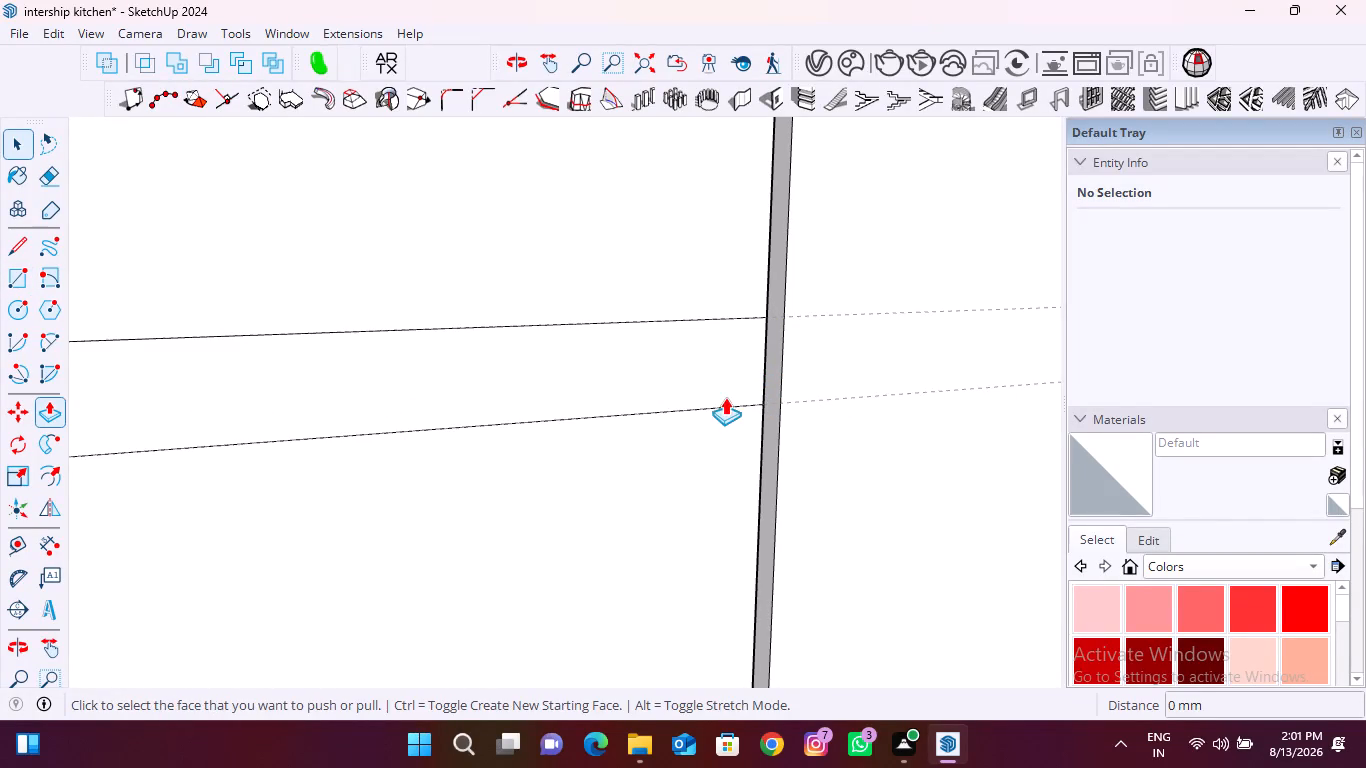
{"action": "left_click", "coordinate": [712, 367]}
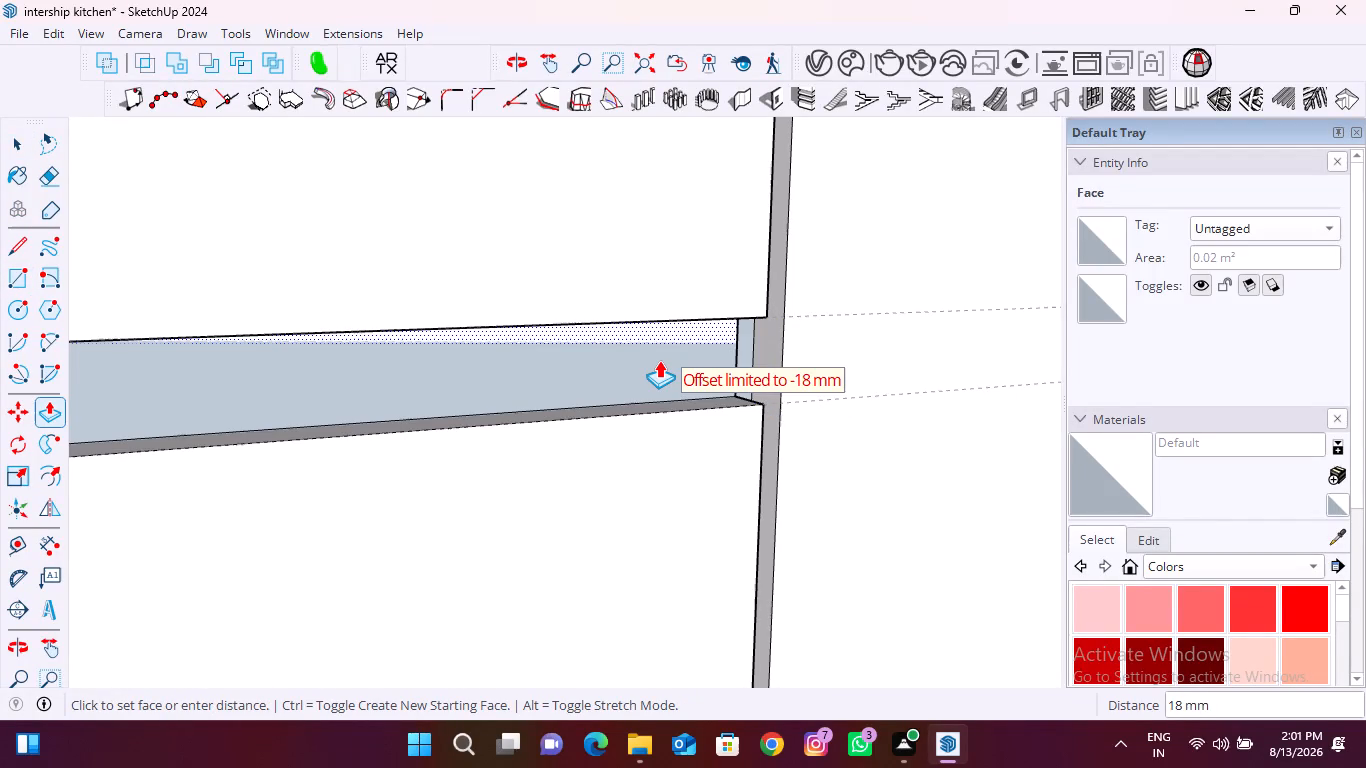
{"action": "type", "text": "18"}
{"action": "key", "text": "Return"}
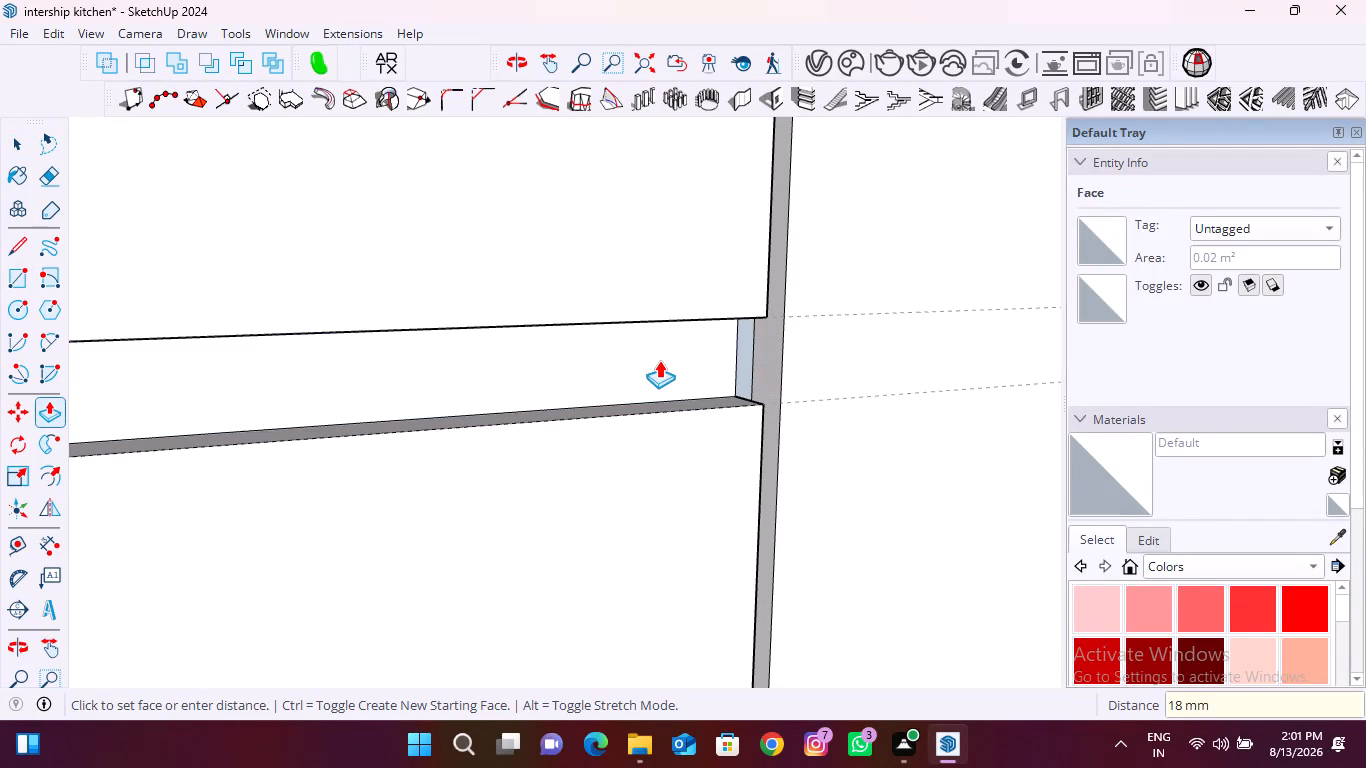
{"action": "scroll", "coordinate": [979, 369], "scroll_direction": "down", "scroll_amount": 17}
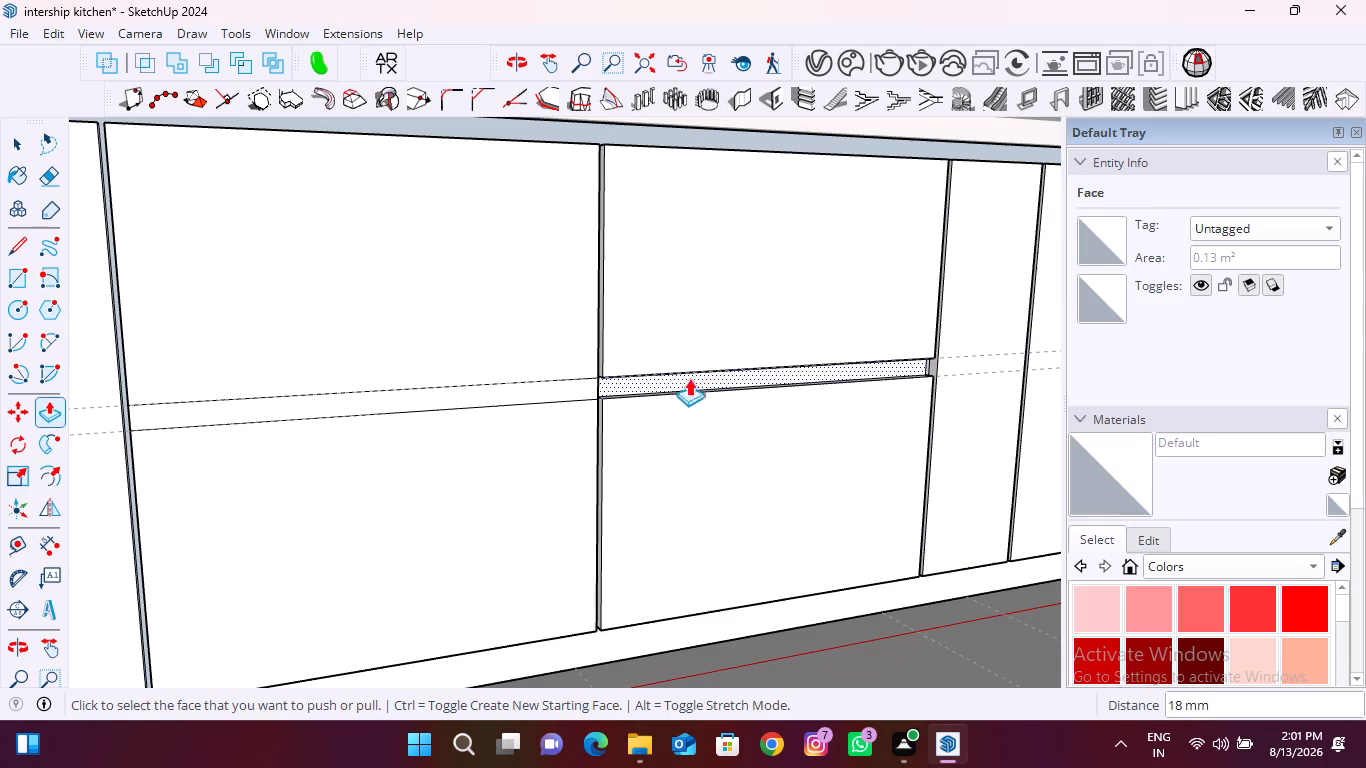
{"action": "scroll", "coordinate": [573, 374], "scroll_direction": "up", "scroll_amount": 8}
{"action": "double_click", "coordinate": [574, 401]}
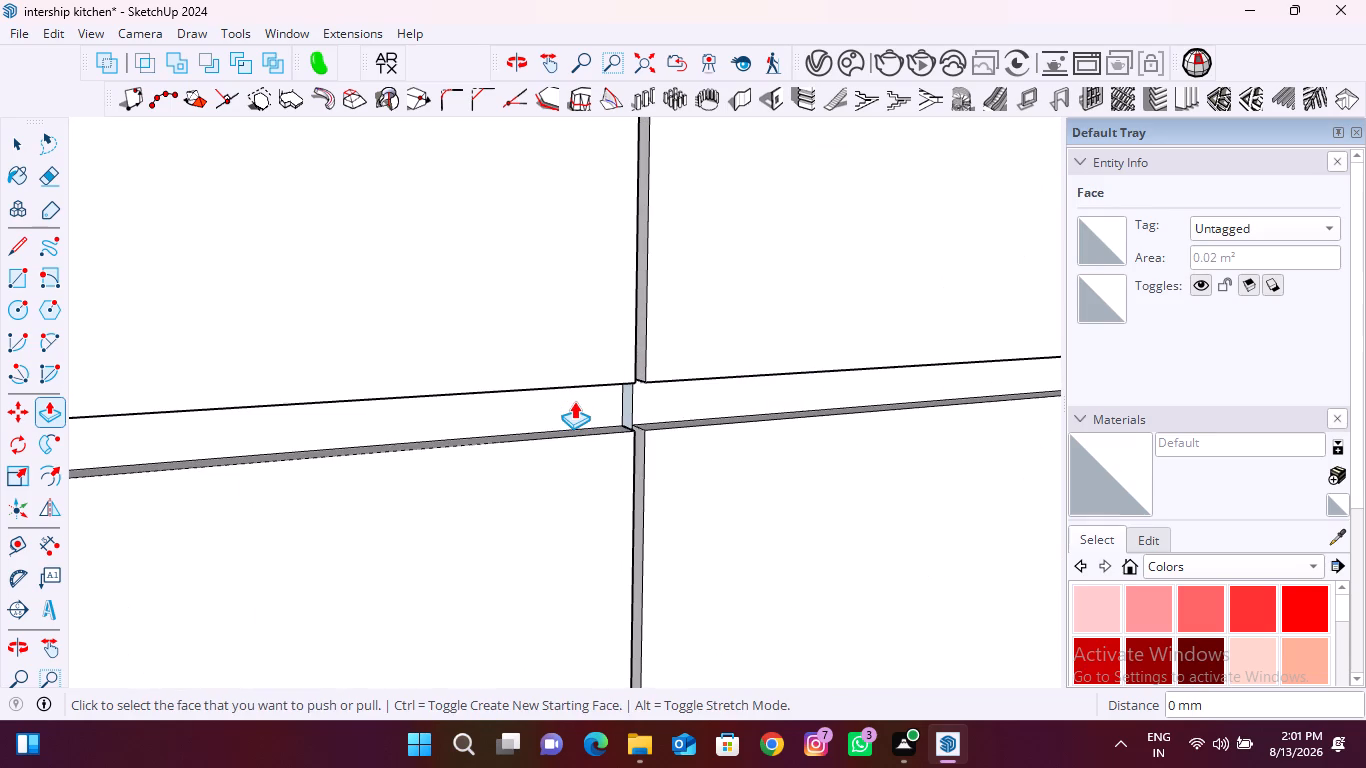
{"action": "key", "text": "space"}
Examine the cut horizontal gaps and their ends on the wide doors from several angles.
{"action": "middle_click_drag", "start_coordinate": [587, 400], "coordinate": [804, 272]}
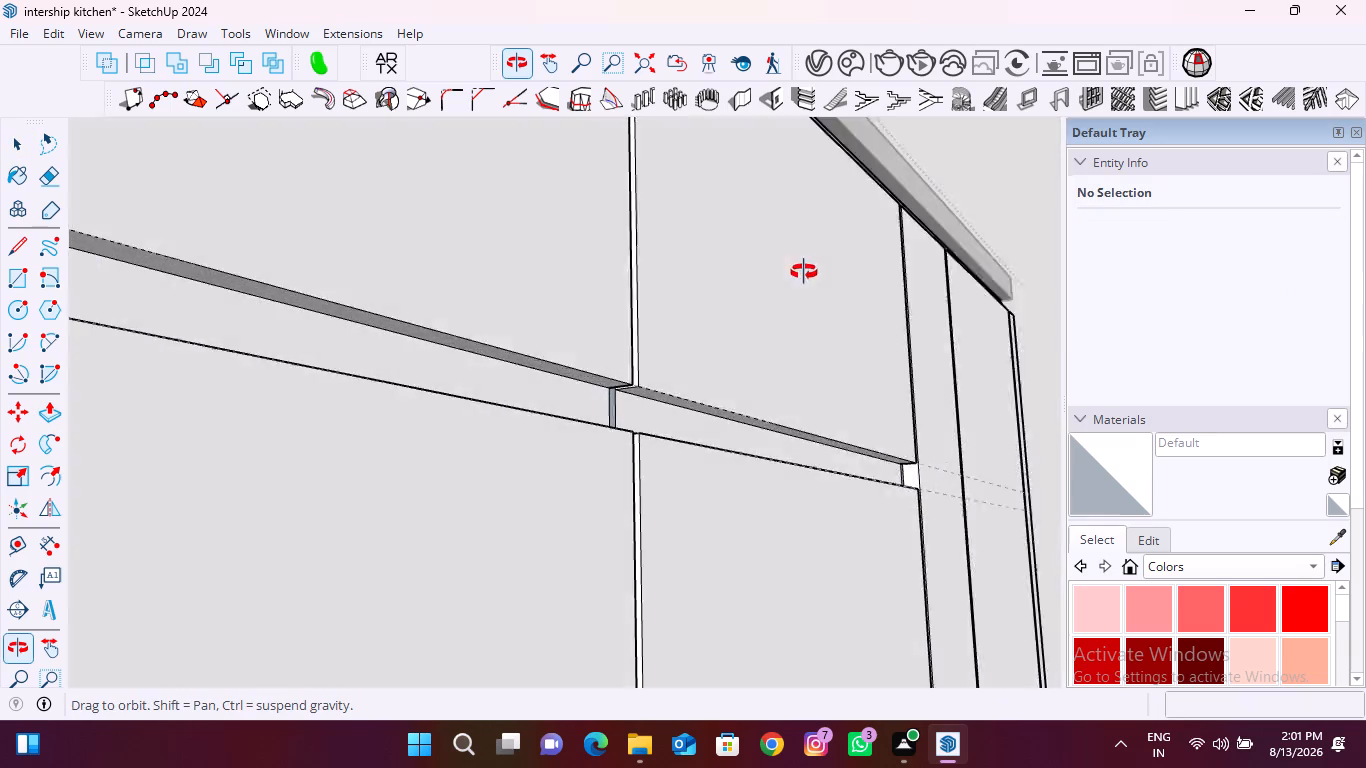
{"action": "middle_click_drag", "start_coordinate": [804, 272], "coordinate": [550, 480]}
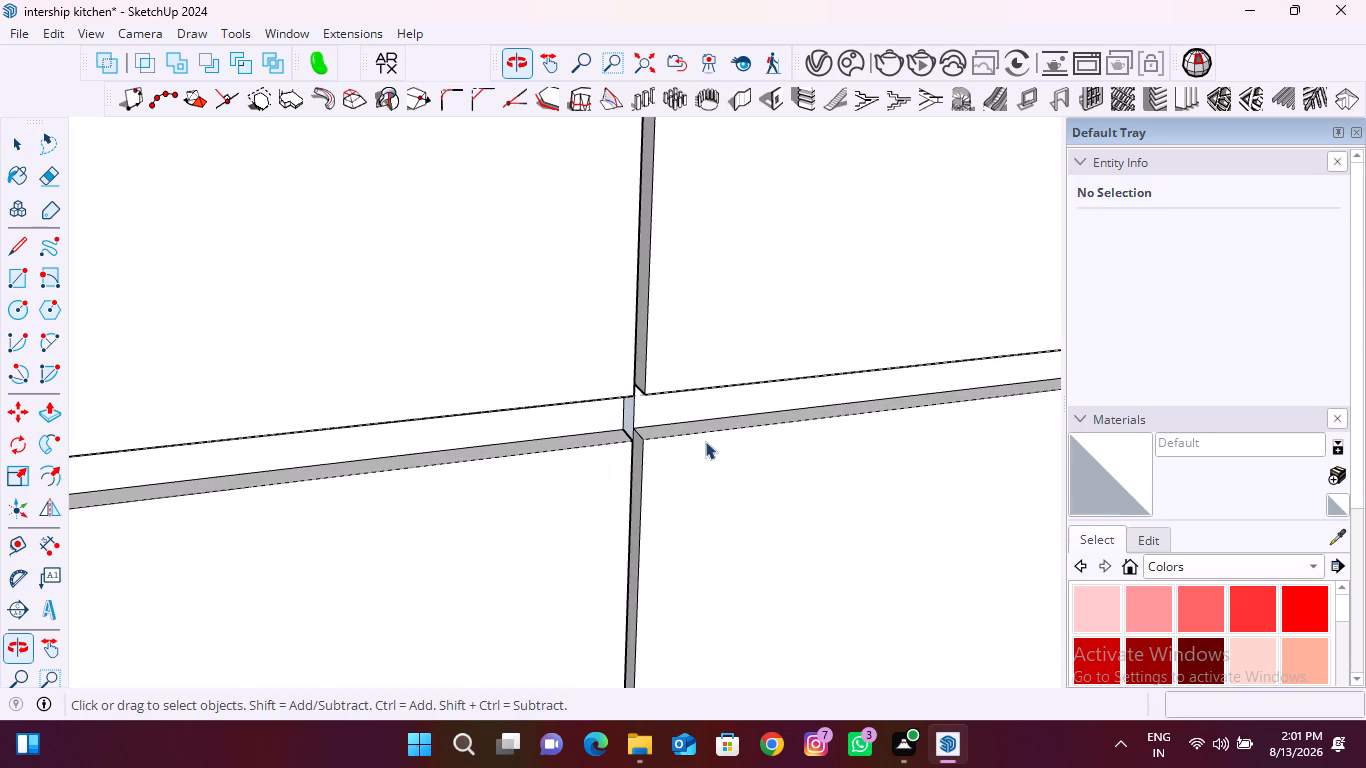
{"action": "scroll", "coordinate": [713, 426], "scroll_direction": "down", "scroll_amount": 10}
{"action": "scroll", "coordinate": [306, 471], "scroll_direction": "up", "scroll_amount": 14}
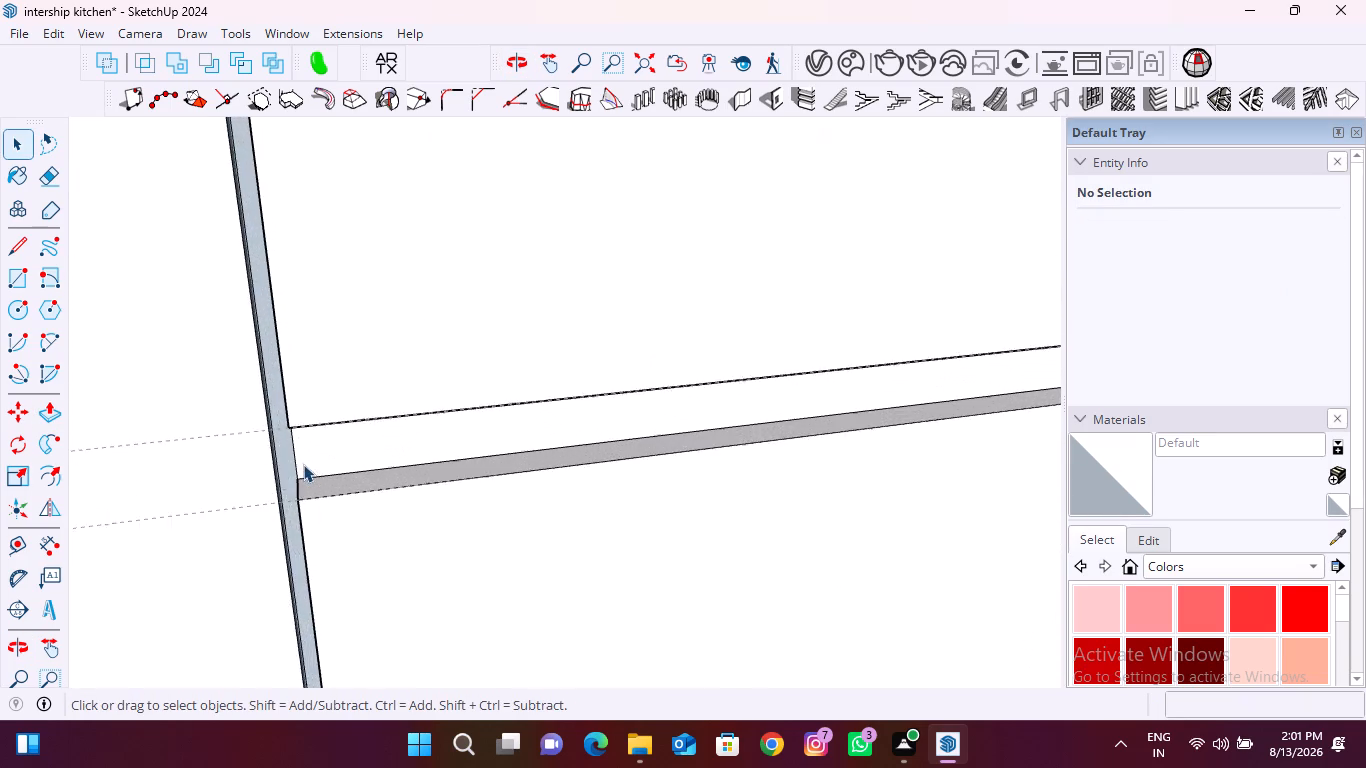
{"action": "scroll", "coordinate": [303, 464], "scroll_direction": "up", "scroll_amount": 9}
{"action": "middle_click_drag", "start_coordinate": [302, 480], "coordinate": [382, 330]}
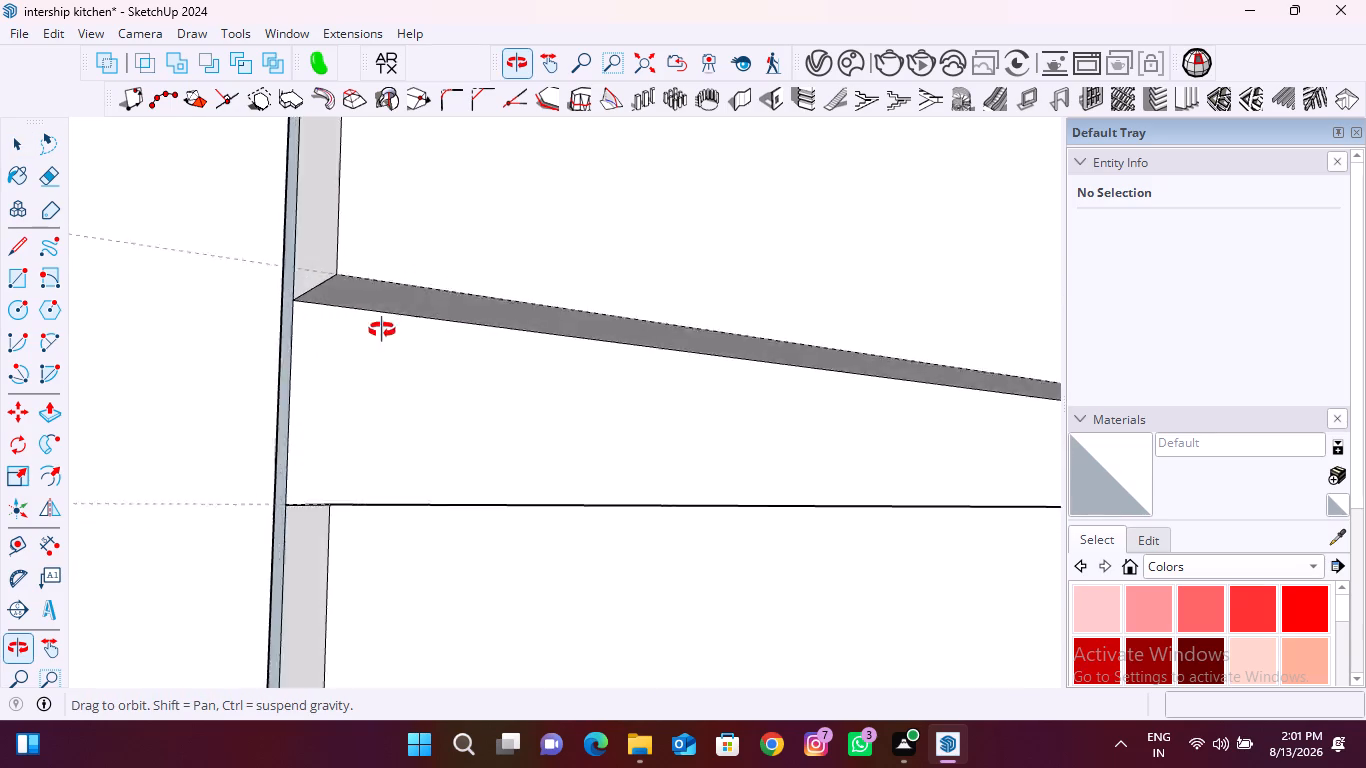
{"action": "middle_click_drag", "start_coordinate": [382, 330], "coordinate": [189, 450]}
{"action": "scroll", "coordinate": [194, 449], "scroll_direction": "down", "scroll_amount": 20}
{"action": "scroll", "coordinate": [194, 449], "scroll_direction": "down", "scroll_amount": 13}
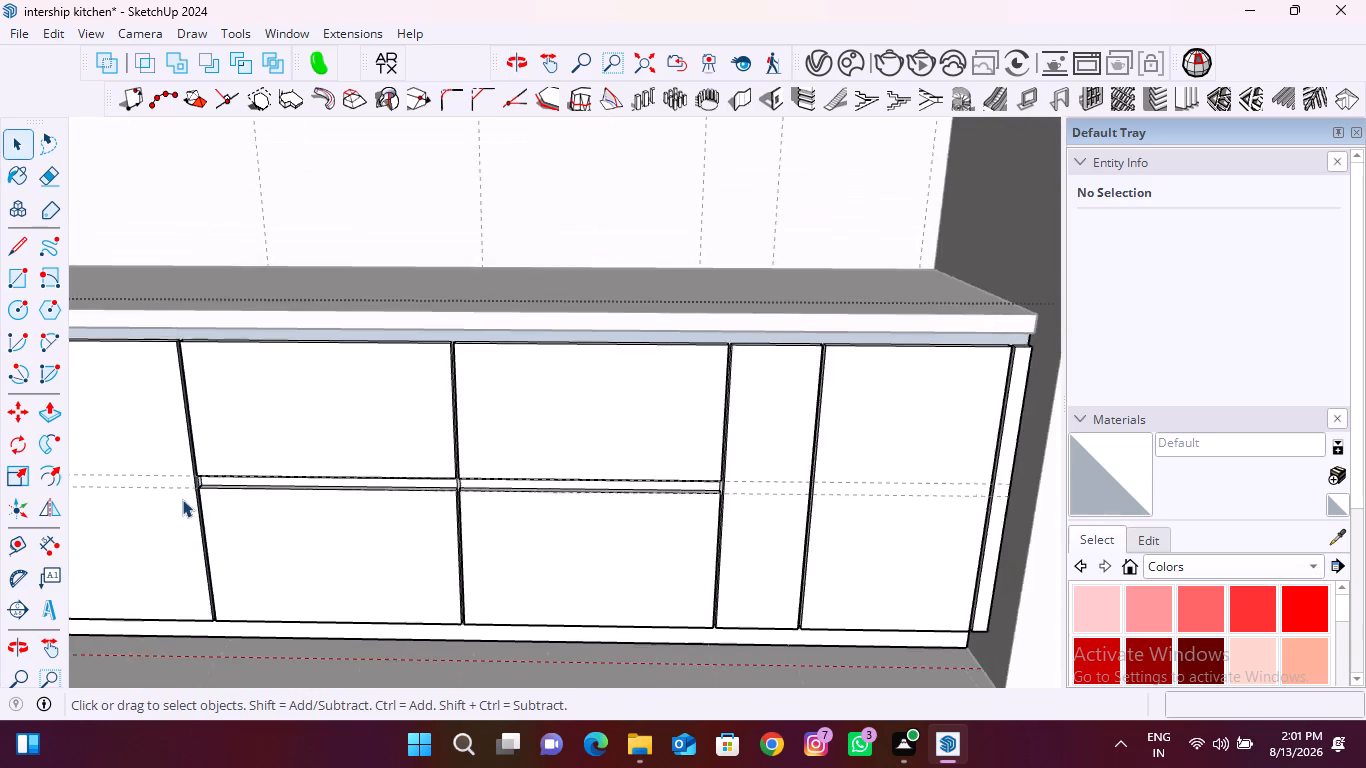
Place a horizontal guide at mid-height of the upper wide fronts, about 158 mm below their top edge.
{"action": "scroll", "coordinate": [678, 377], "scroll_direction": "up", "scroll_amount": 8}
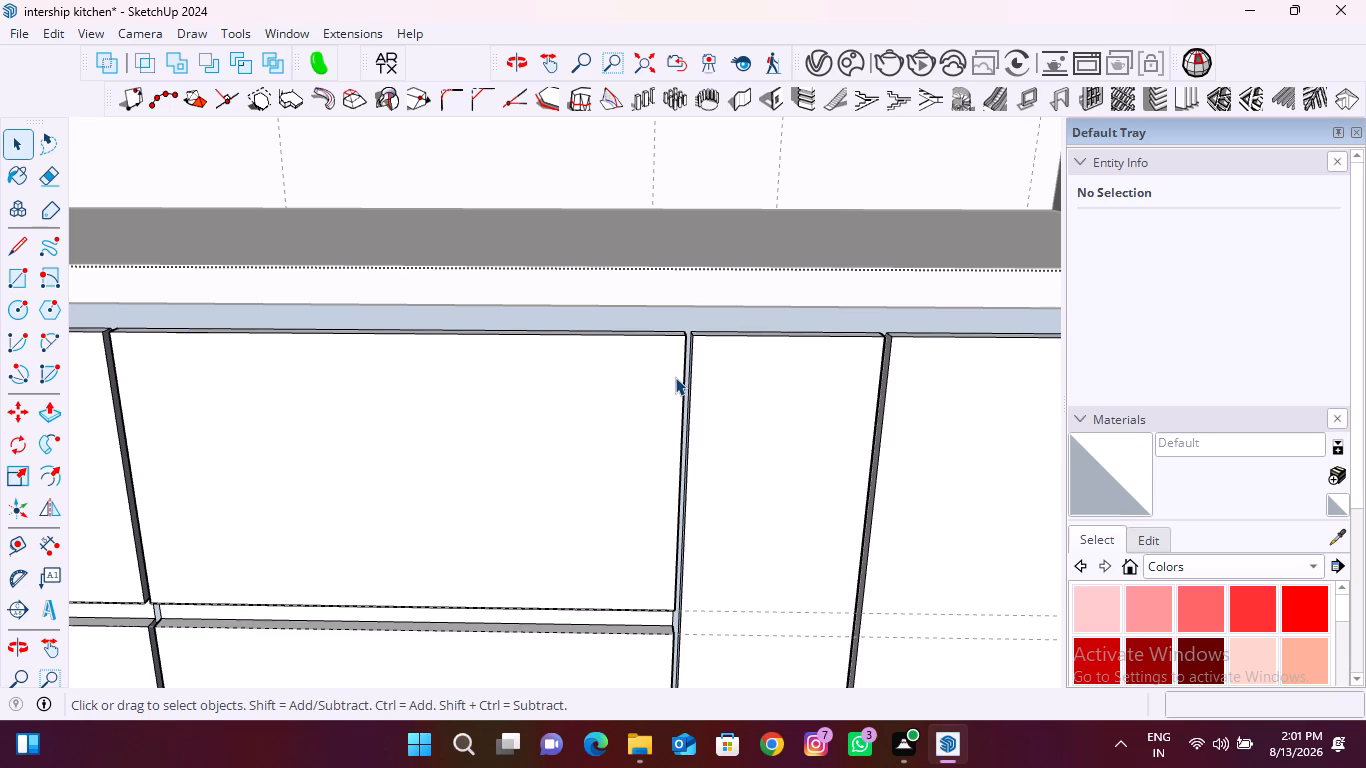
{"action": "key", "text": "t"}
{"action": "scroll", "coordinate": [655, 413], "scroll_direction": "up", "scroll_amount": 2}
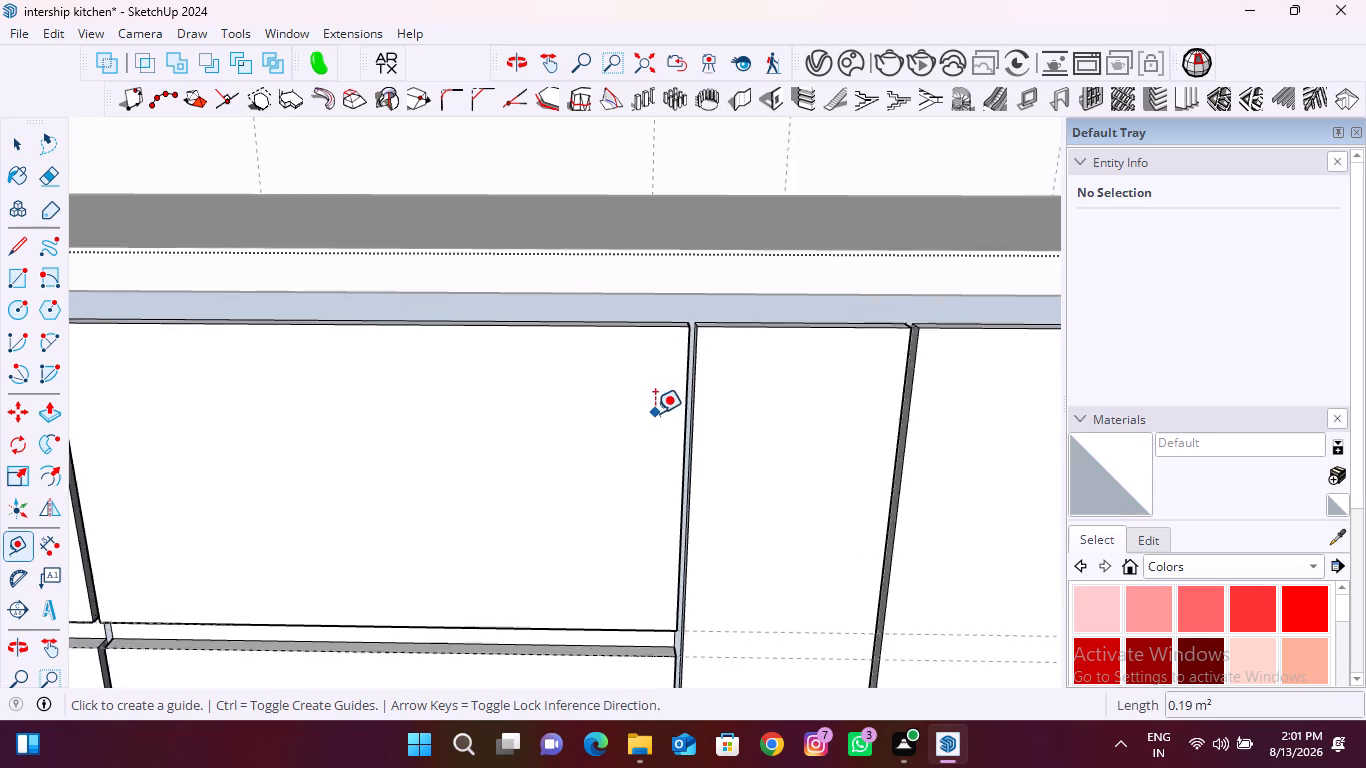
{"action": "scroll", "coordinate": [655, 413], "scroll_direction": "up", "scroll_amount": 1}
{"action": "left_click", "coordinate": [652, 306]}
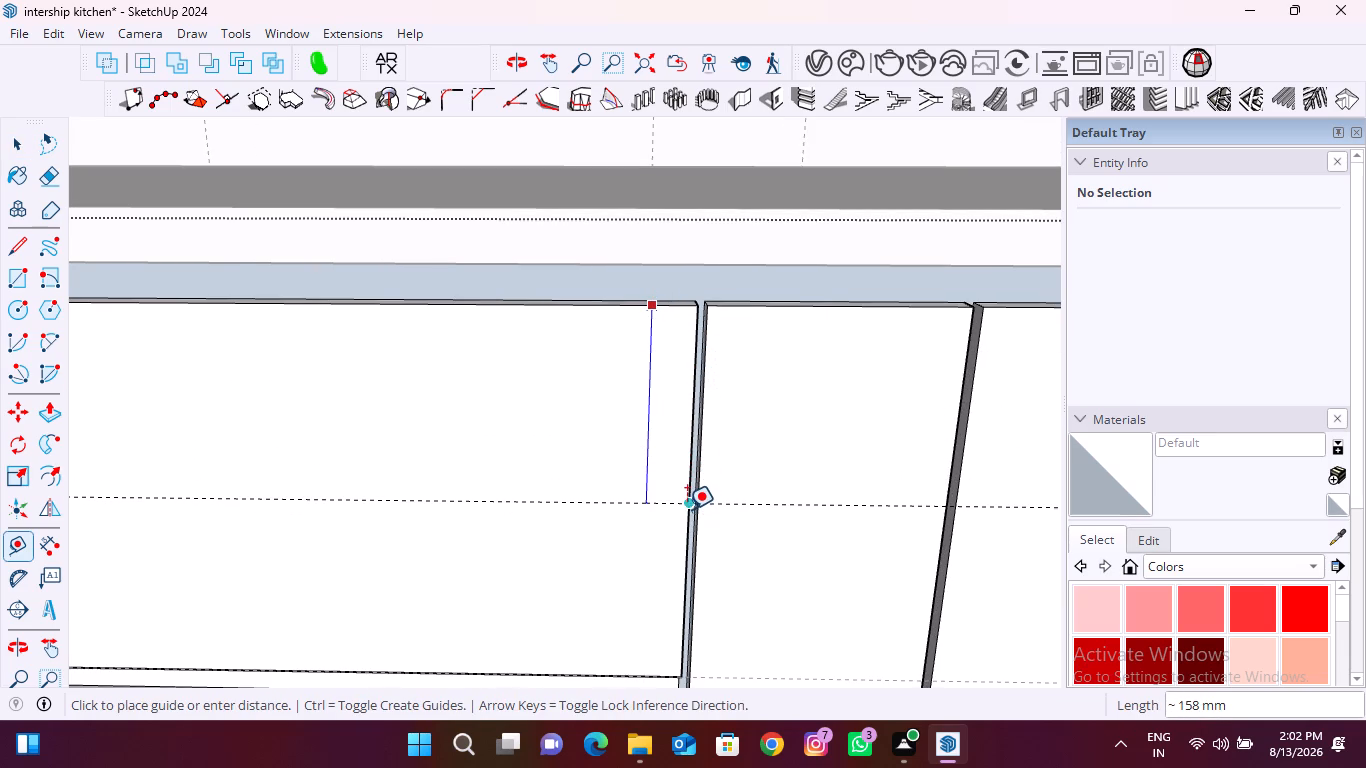
{"action": "left_click", "coordinate": [687, 508]}
Place a horizontal guide 3.5 mm above the mid-height guide on the upper wide fronts.
{"action": "scroll", "coordinate": [643, 439], "scroll_direction": "down", "scroll_amount": 6}
{"action": "scroll", "coordinate": [531, 505], "scroll_direction": "up", "scroll_amount": 5}
{"action": "left_click", "coordinate": [562, 458]}
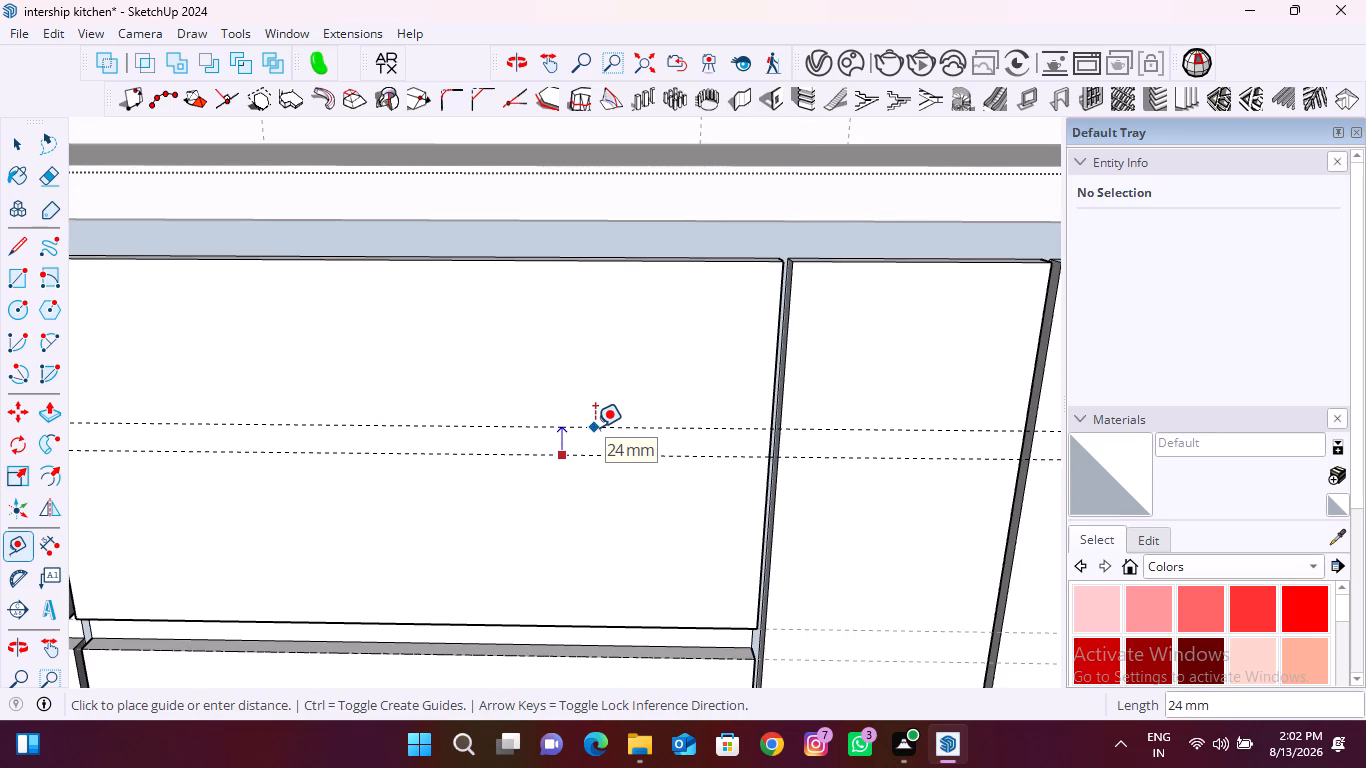
{"action": "type", "text": "3.5"}
{"action": "key", "text": "Return"}
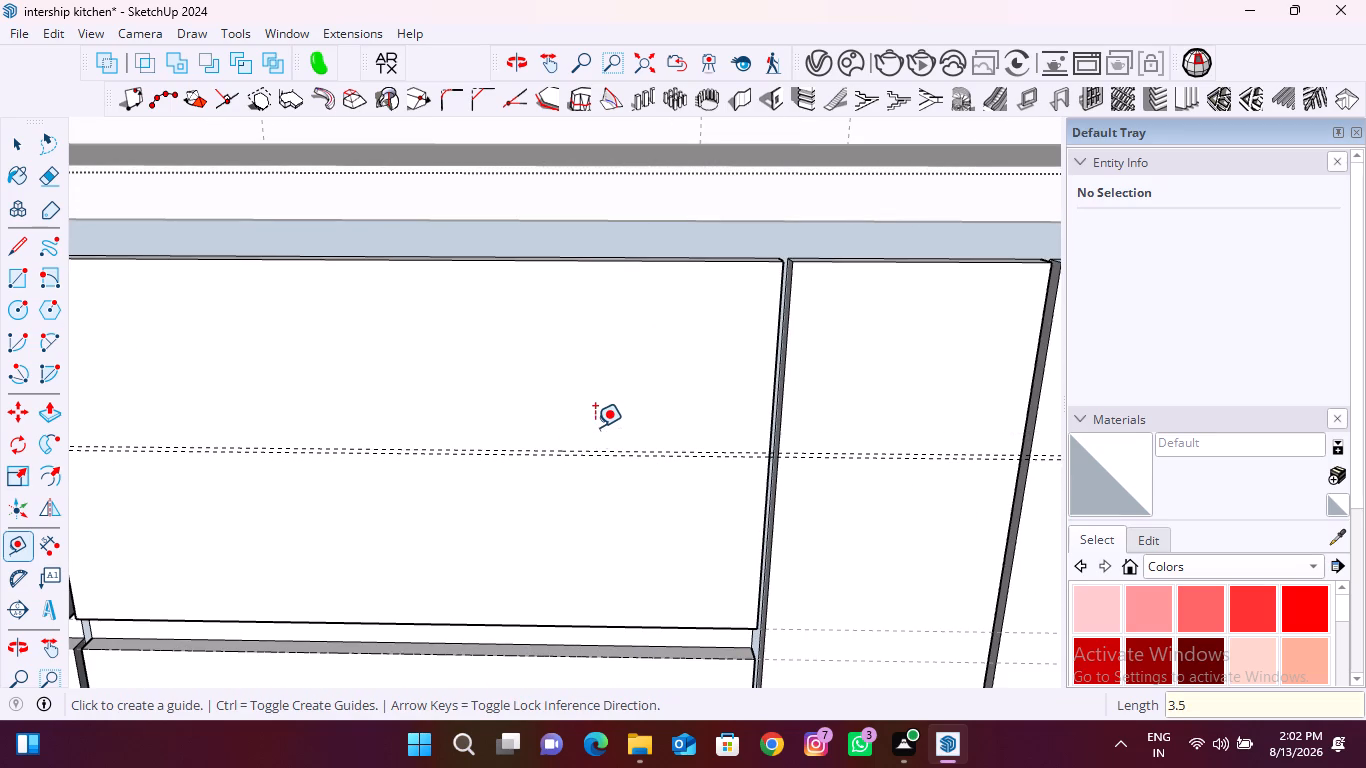
Place a horizontal guide 7 mm below the uppermost mid-height guide on the upper wide fronts.
{"action": "scroll", "coordinate": [665, 473], "scroll_direction": "up", "scroll_amount": 9}
{"action": "left_click", "coordinate": [692, 419]}
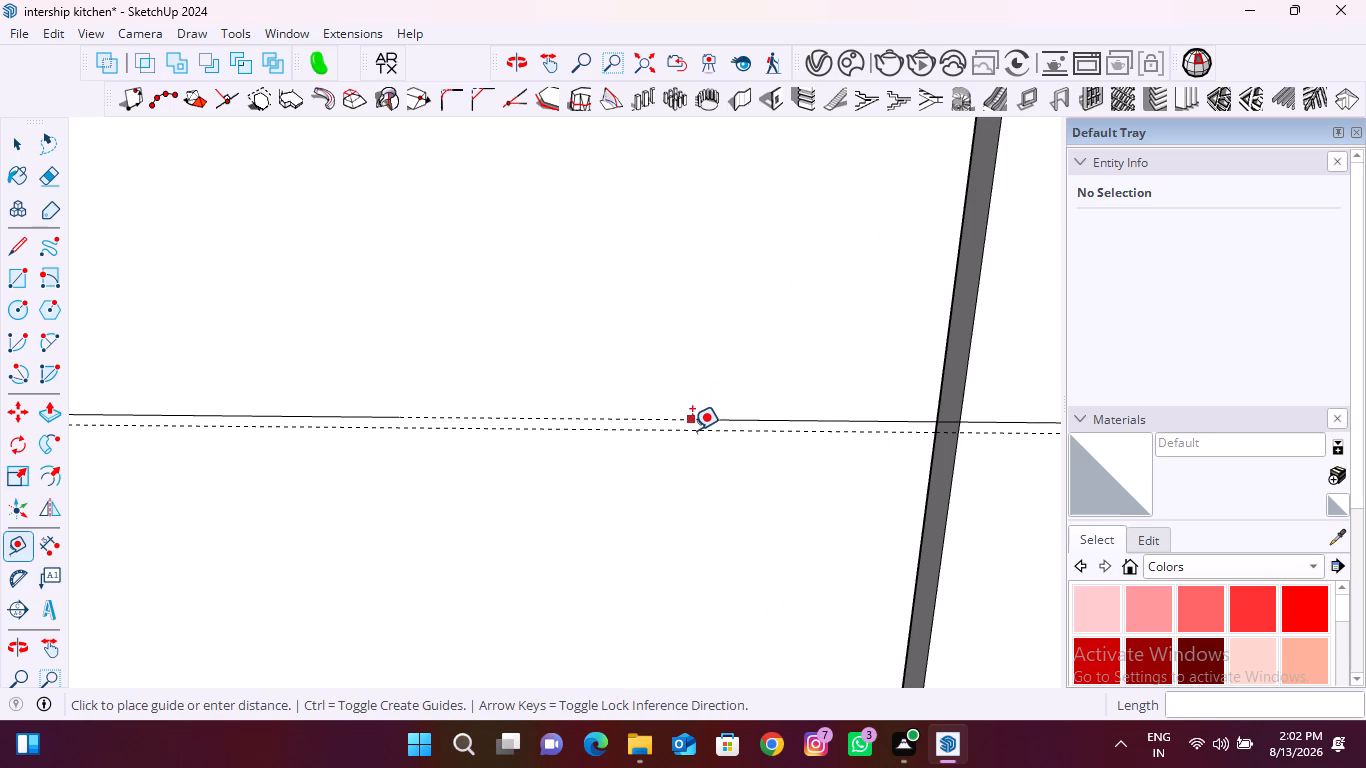
{"action": "key", "text": "7"}
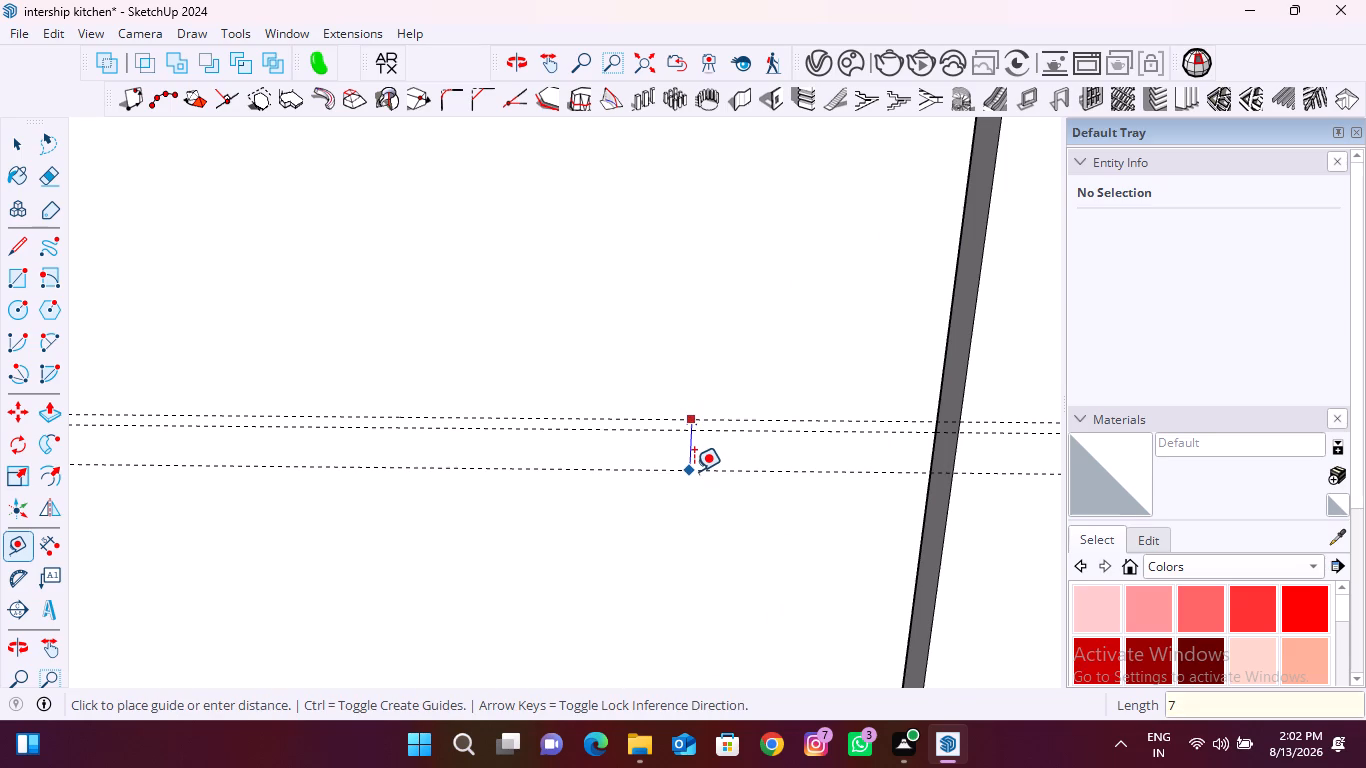
{"action": "key", "text": "Return"}
{"action": "key", "text": "space"}
{"action": "scroll", "coordinate": [702, 456], "scroll_direction": "down", "scroll_amount": 3}
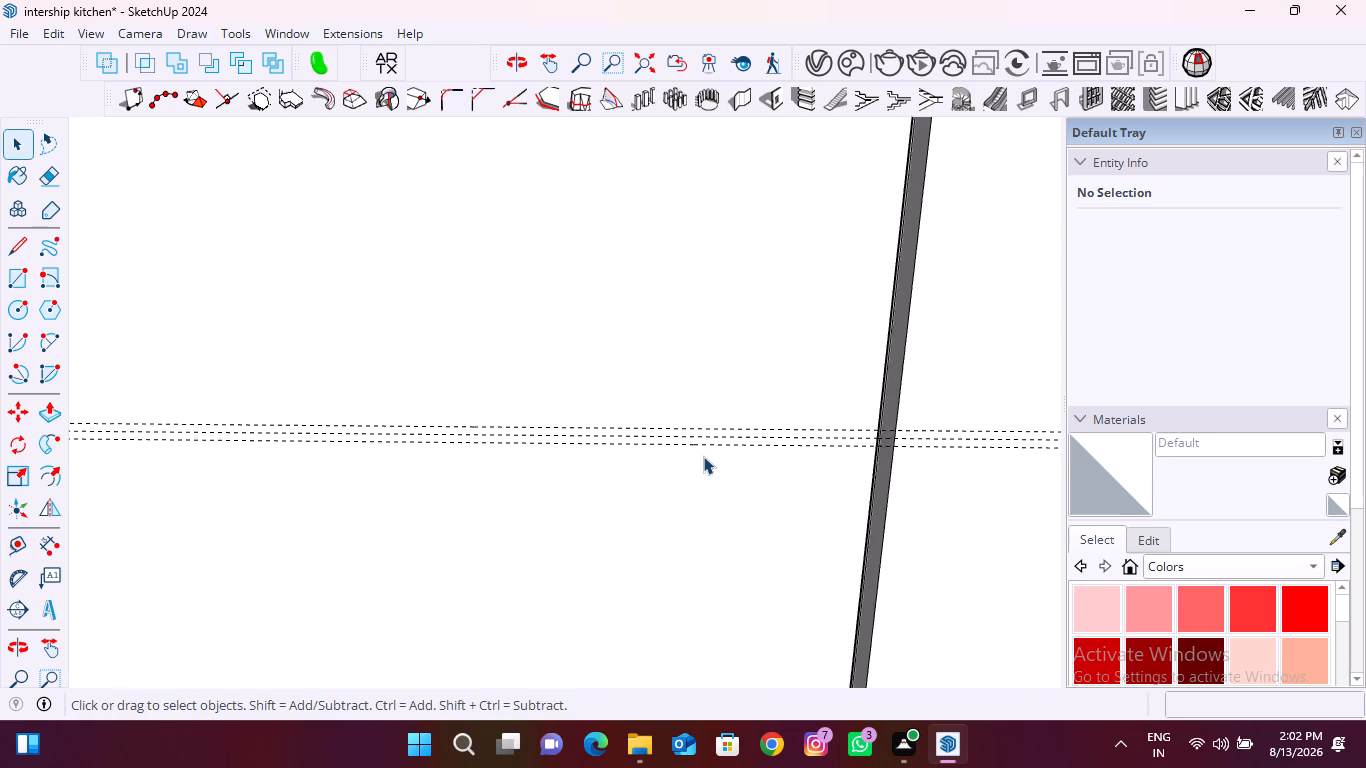
{"action": "scroll", "coordinate": [703, 456], "scroll_direction": "down", "scroll_amount": 17}
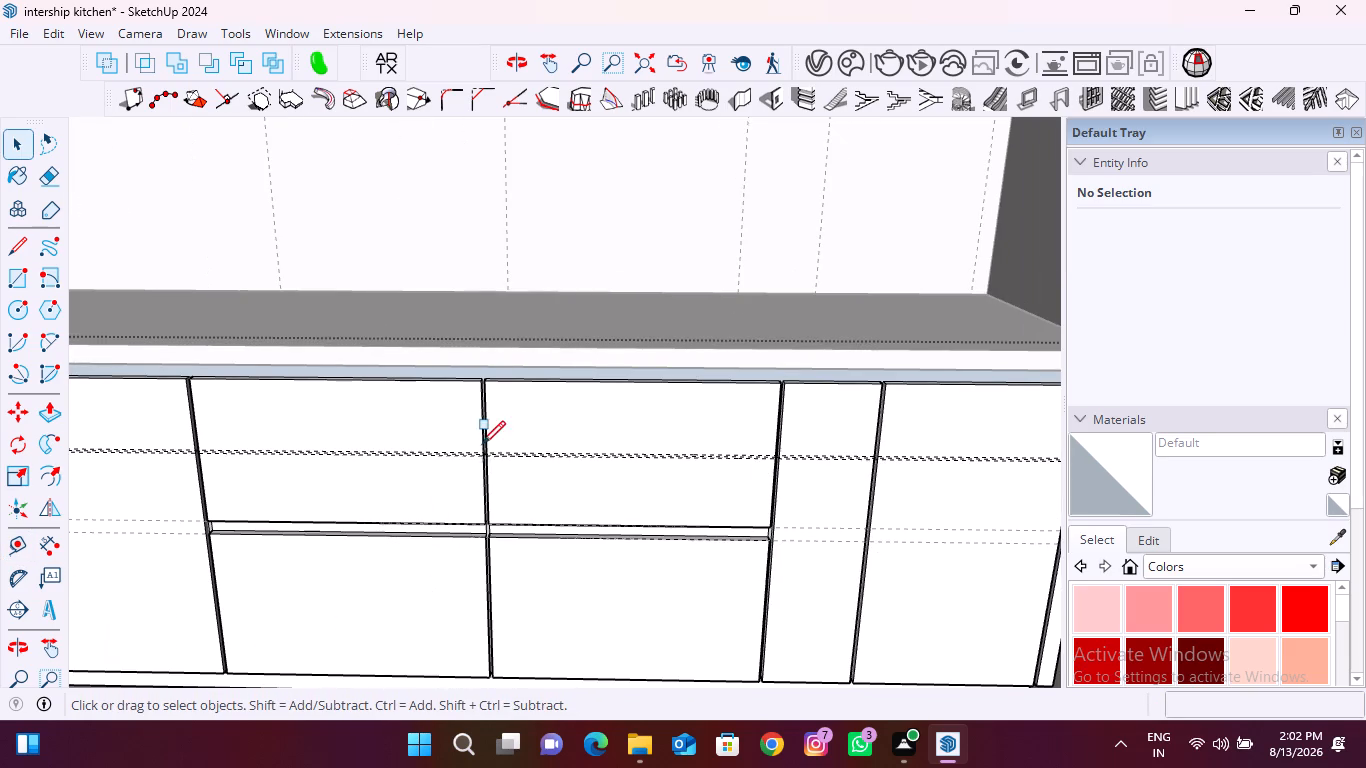
Draw a 7 by 593 mm rectangle between the outer mid-height guides across the upper wide front beside the narrow door.
{"action": "key", "text": "r"}
{"action": "scroll", "coordinate": [480, 468], "scroll_direction": "up", "scroll_amount": 19}
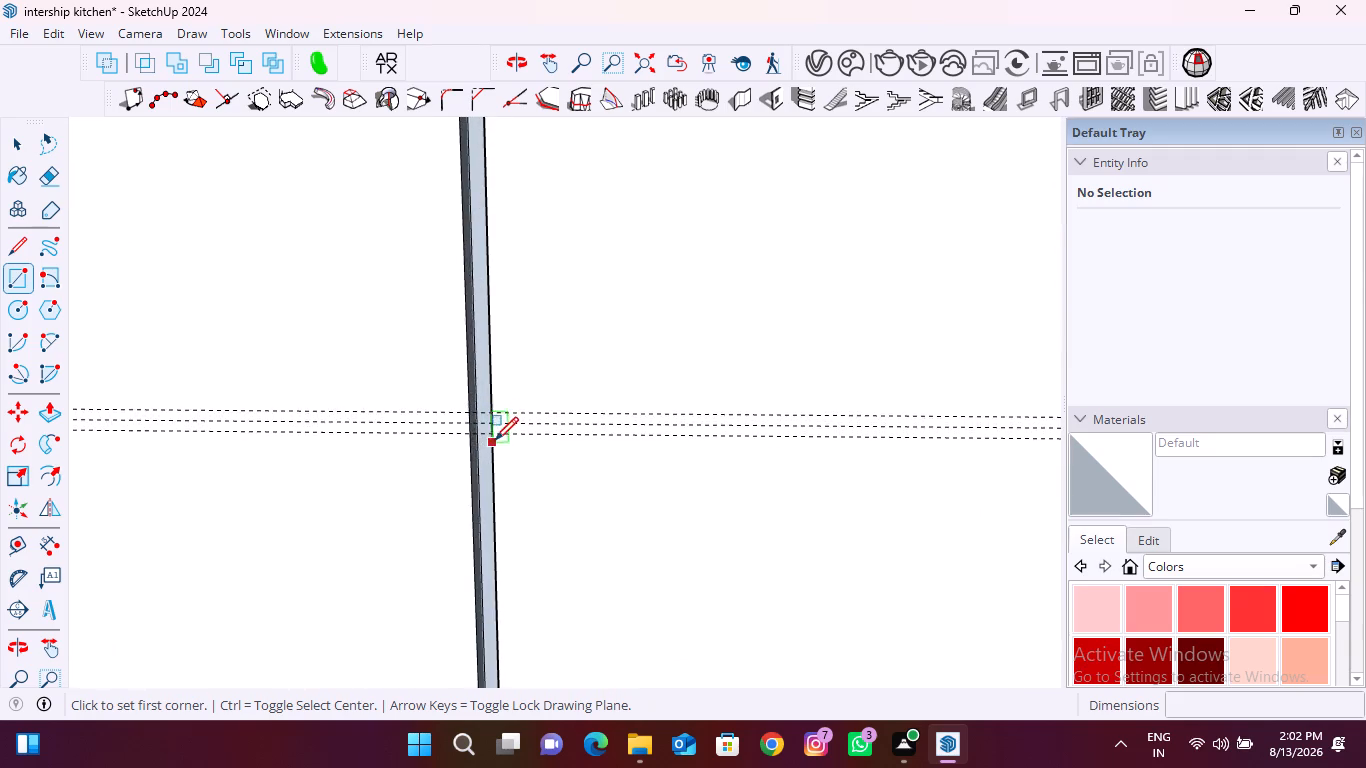
{"action": "scroll", "coordinate": [495, 440], "scroll_direction": "up", "scroll_amount": 7}
{"action": "left_click", "coordinate": [492, 435]}
{"action": "scroll", "coordinate": [370, 453], "scroll_direction": "down", "scroll_amount": 10}
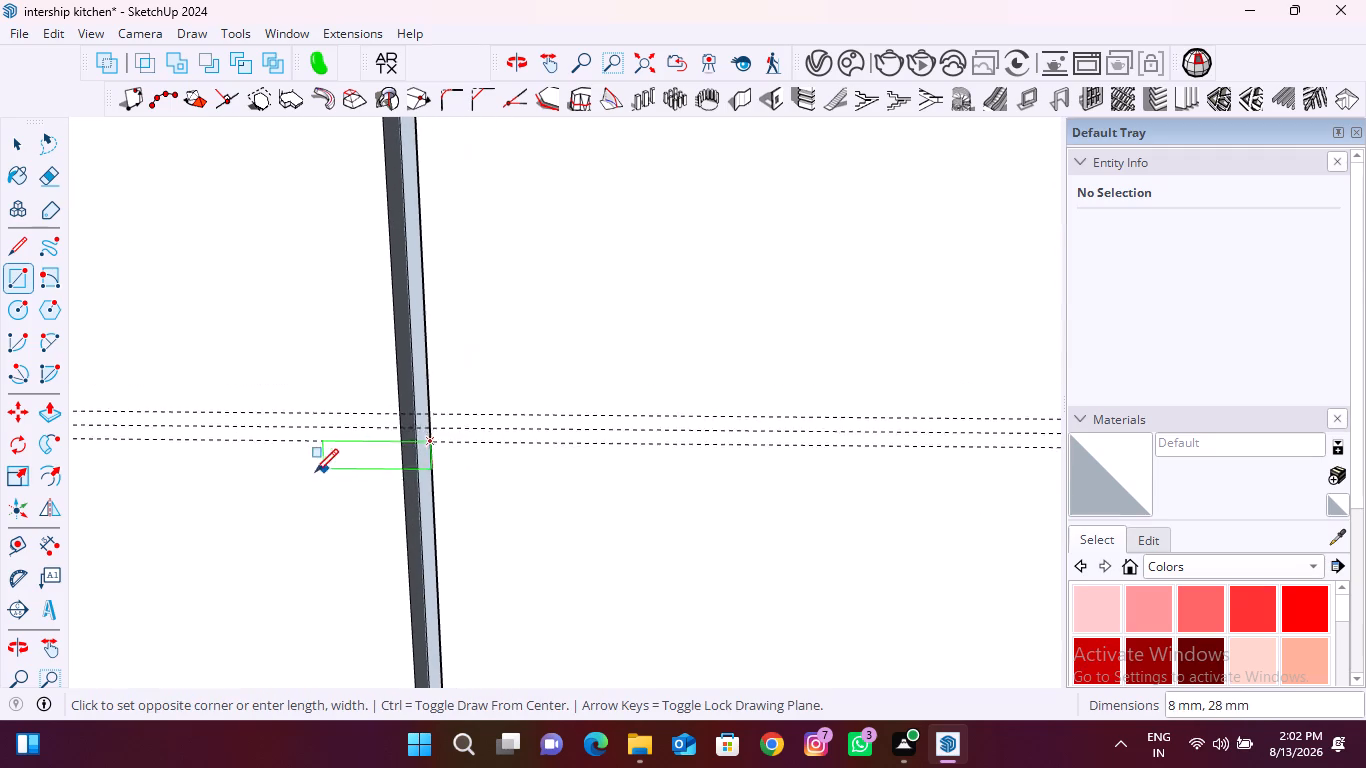
{"action": "scroll", "coordinate": [315, 472], "scroll_direction": "down", "scroll_amount": 12}
{"action": "scroll", "coordinate": [945, 475], "scroll_direction": "up", "scroll_amount": 9}
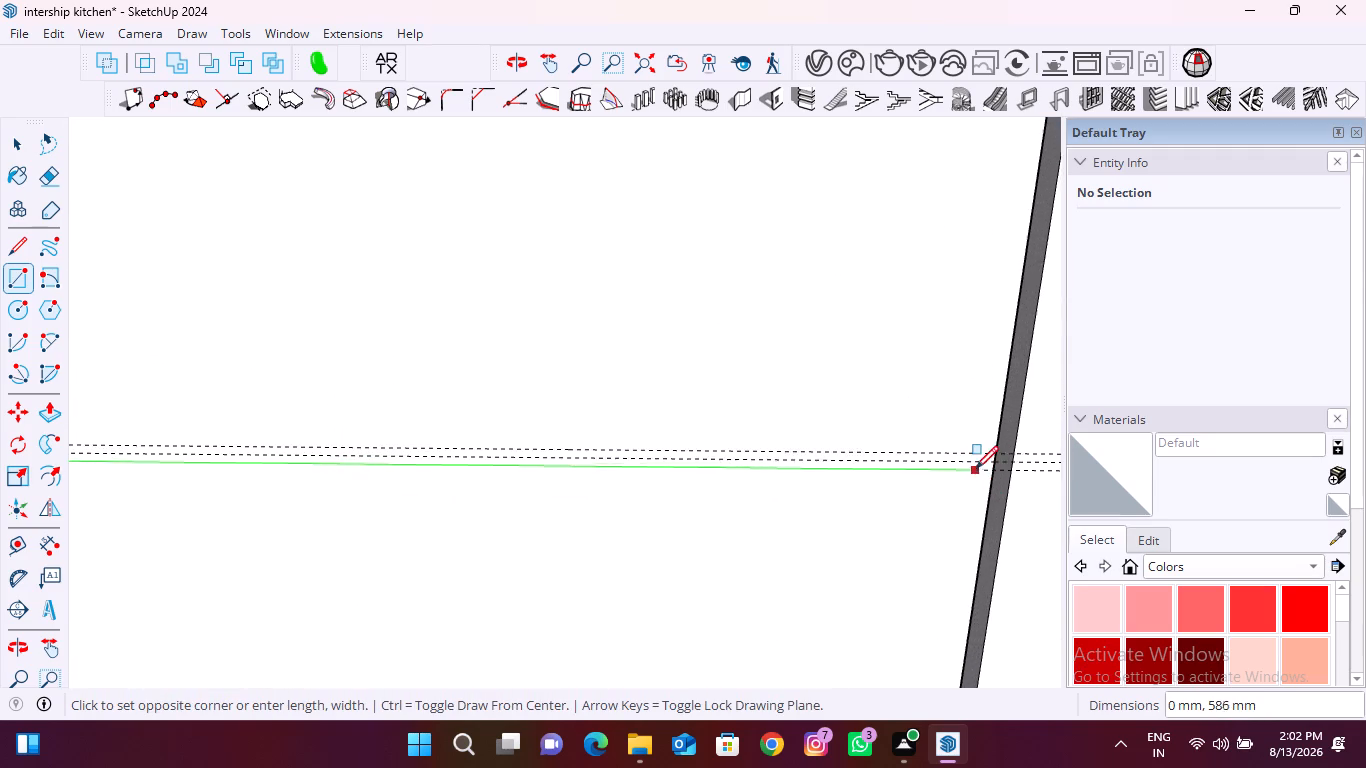
{"action": "scroll", "coordinate": [975, 469], "scroll_direction": "up", "scroll_amount": 11}
{"action": "left_click", "coordinate": [1012, 431]}
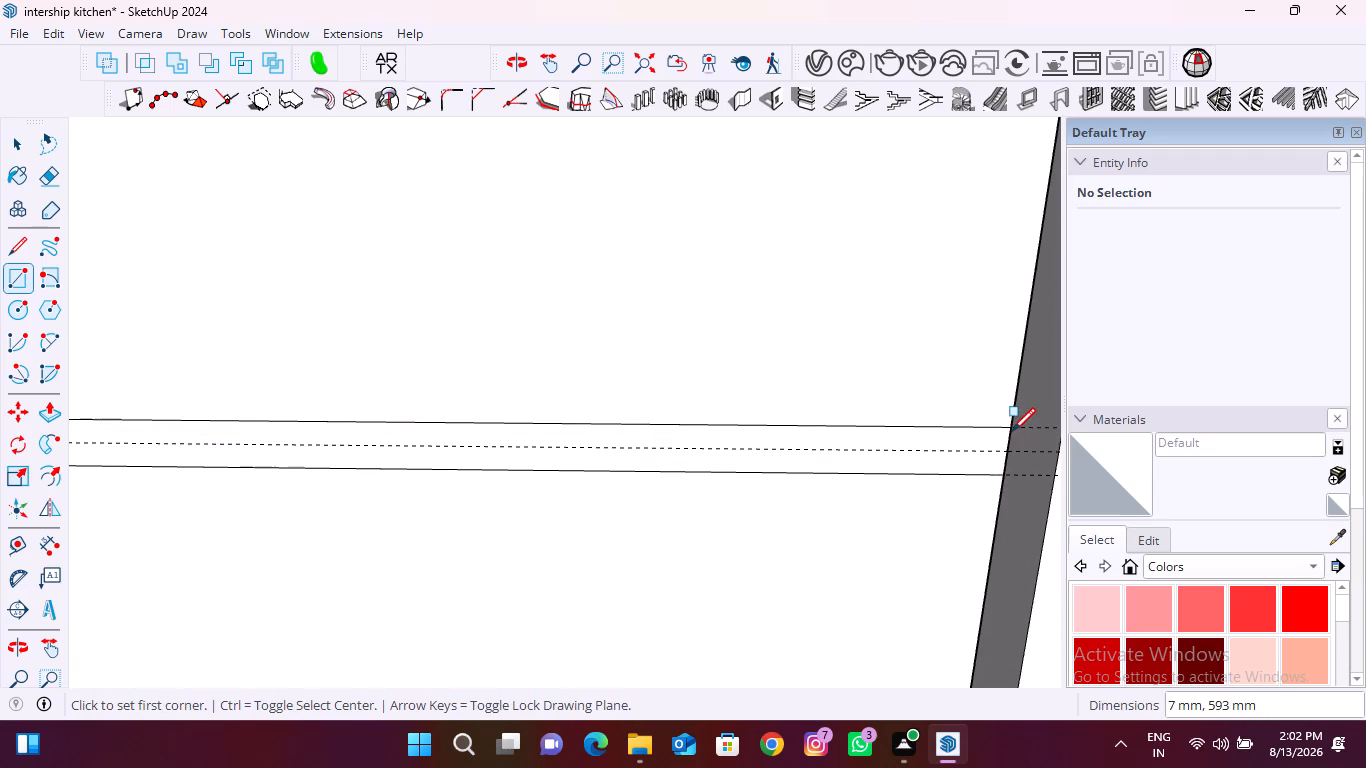
{"action": "key", "text": "space"}
Delete the three horizontal mid-height guides running through the new 7 mm strip.
{"action": "scroll", "coordinate": [742, 448], "scroll_direction": "down", "scroll_amount": 3}
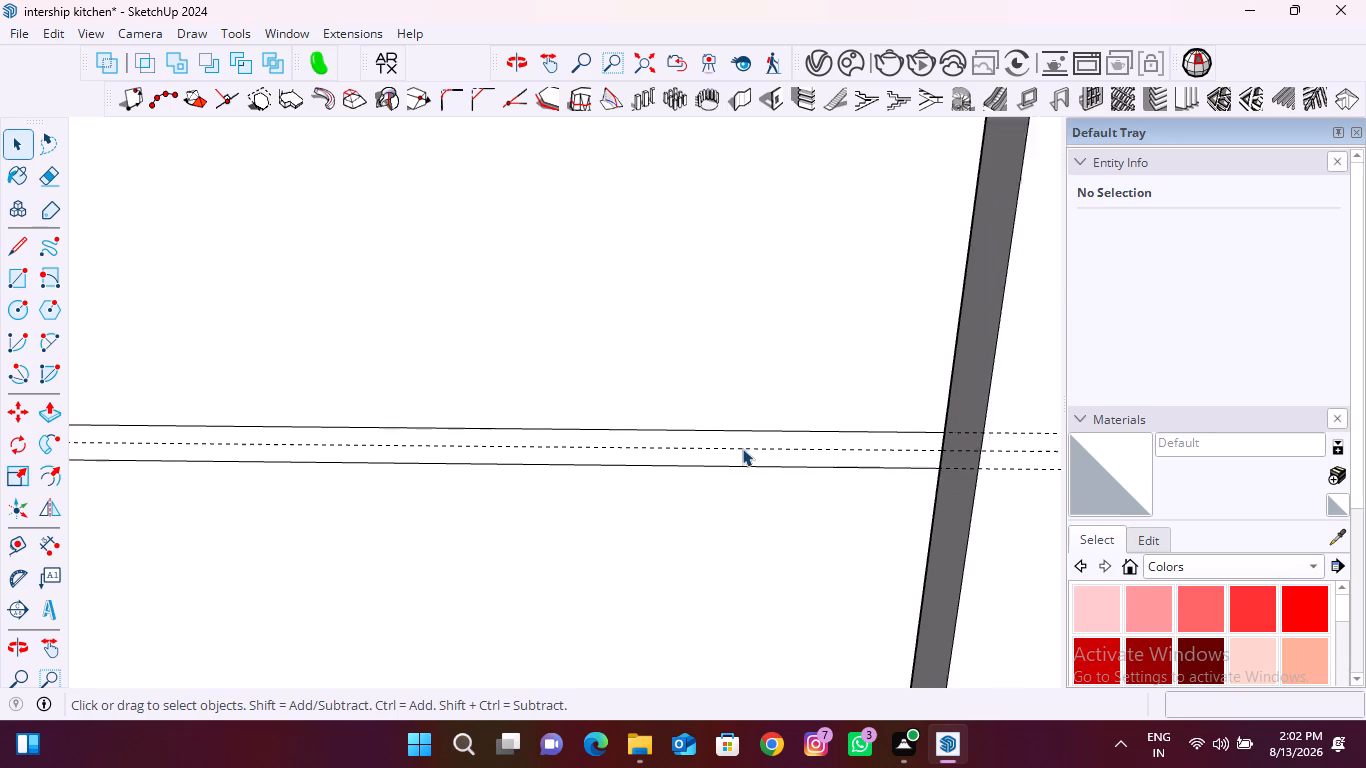
{"action": "scroll", "coordinate": [742, 448], "scroll_direction": "down", "scroll_amount": 9}
{"action": "scroll", "coordinate": [848, 441], "scroll_direction": "up", "scroll_amount": 17}
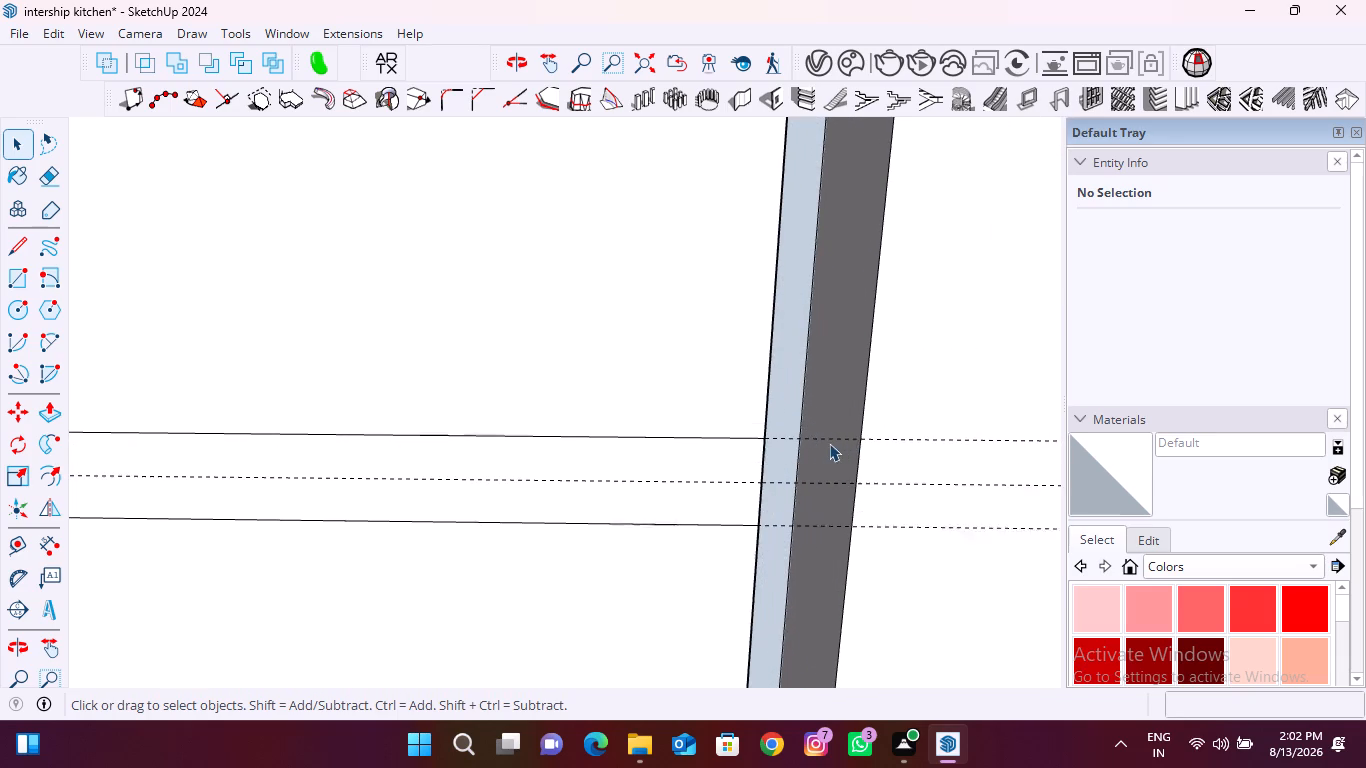
{"action": "scroll", "coordinate": [829, 443], "scroll_direction": "up", "scroll_amount": 1}
{"action": "left_click_drag", "start_coordinate": [809, 580], "coordinate": [776, 431]}
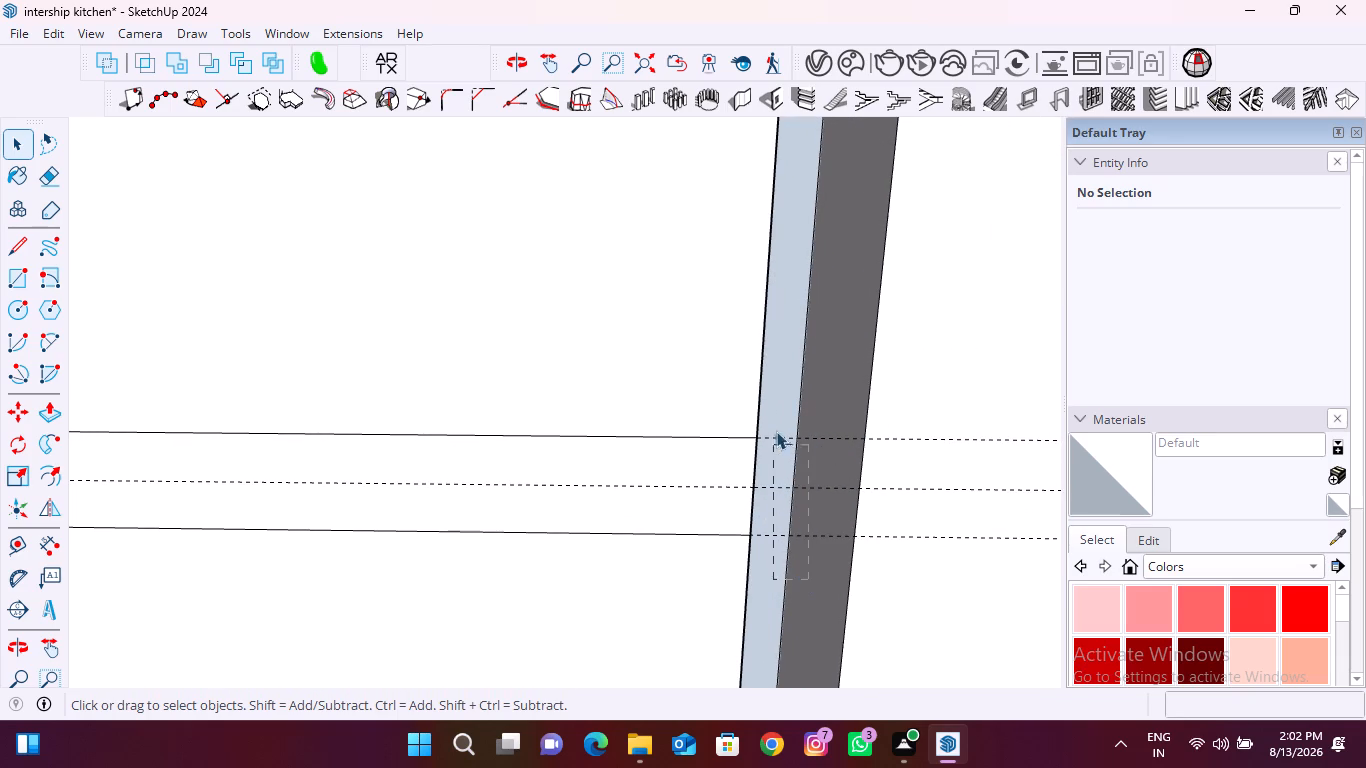
{"action": "left_click_drag", "start_coordinate": [776, 431], "coordinate": [779, 418]}
{"action": "left_click", "coordinate": [932, 380]}
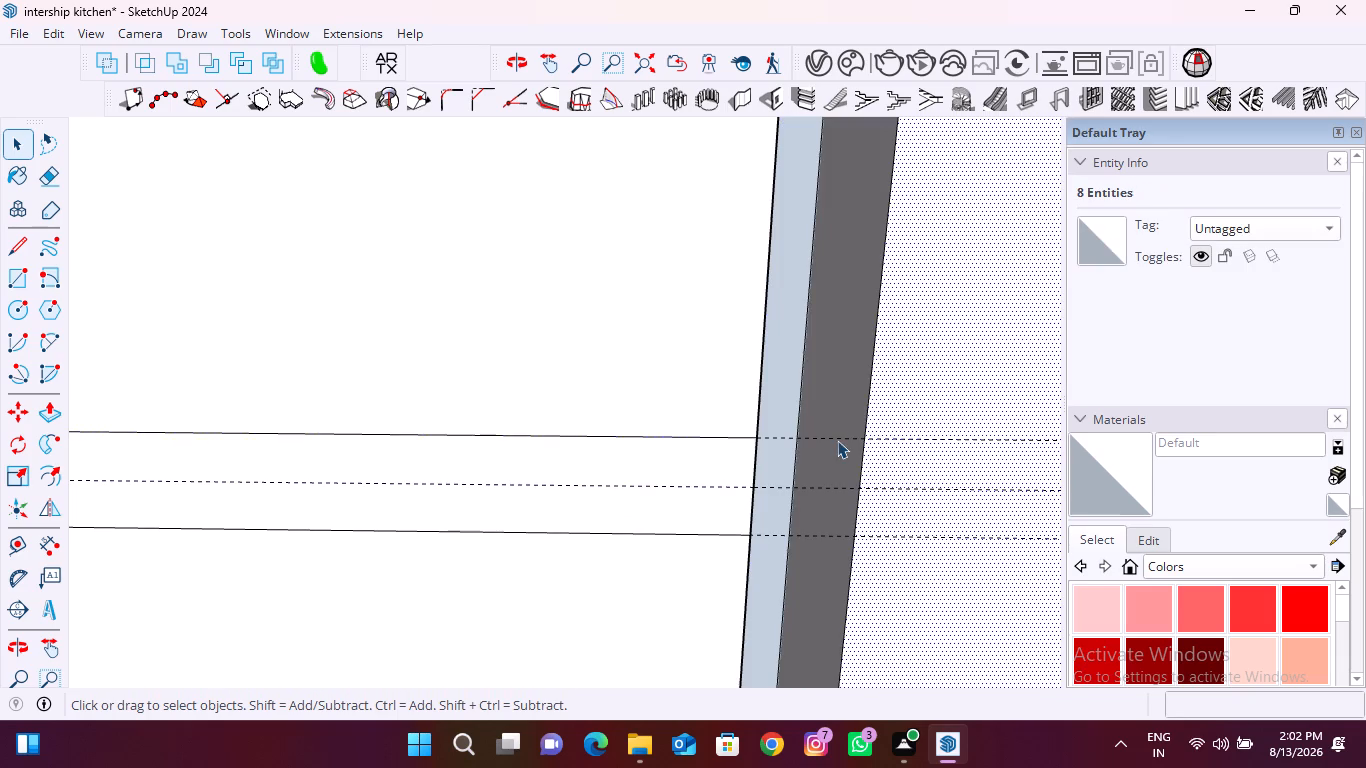
{"action": "left_click", "coordinate": [829, 439]}
{"action": "key", "text": "Delete"}
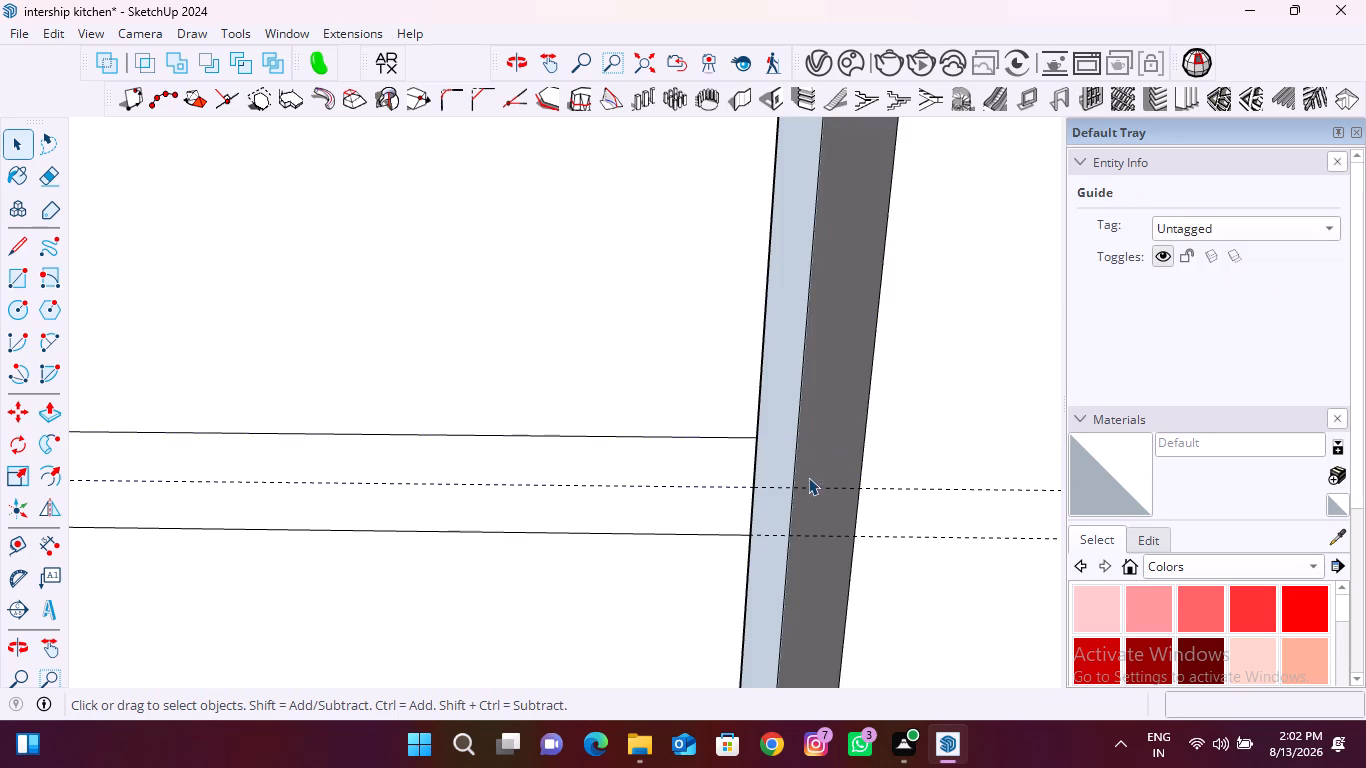
{"action": "left_click", "coordinate": [808, 489]}
{"action": "key", "text": "Delete"}
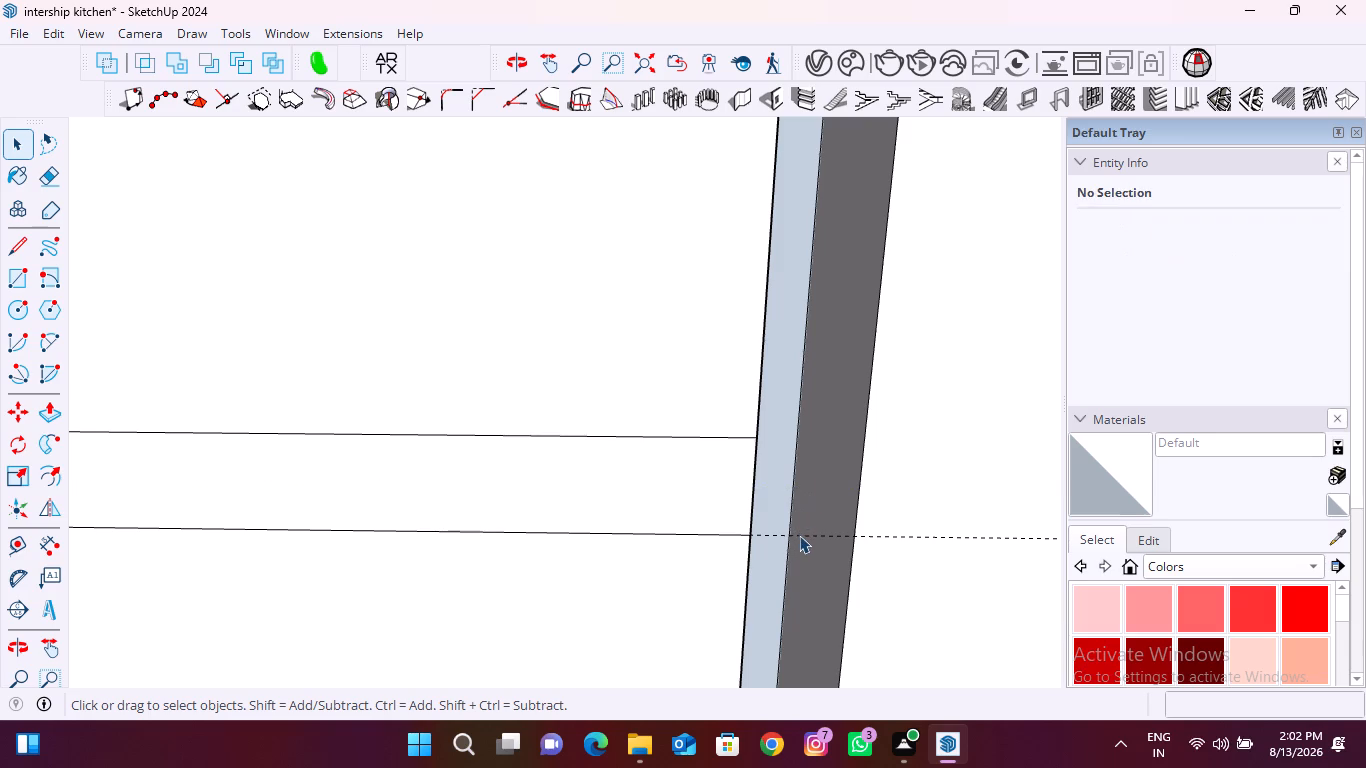
{"action": "left_click", "coordinate": [799, 535]}
{"action": "key", "text": "Delete"}
Push the 7 mm strip inward by the same 18 mm depth as the earlier gaps to split the upper front.
{"action": "key", "text": "p"}
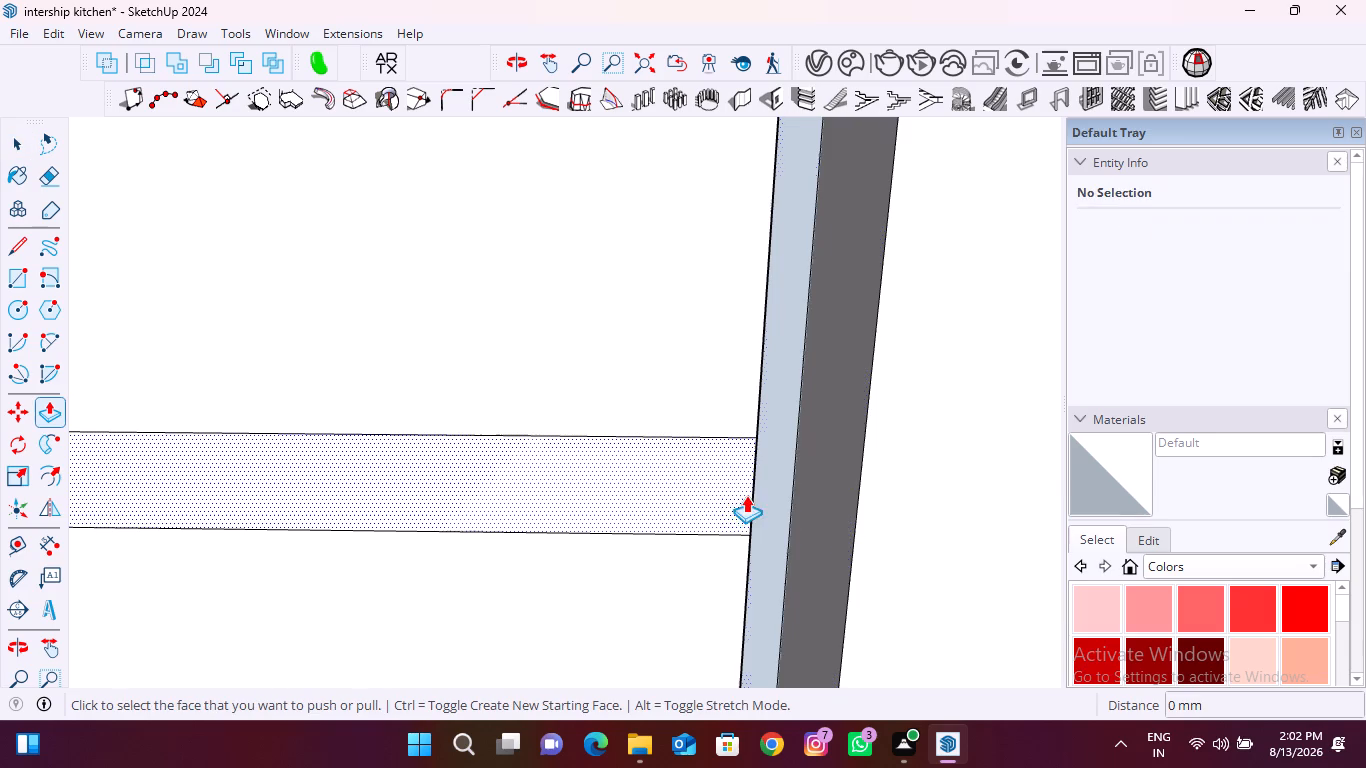
{"action": "double_click", "coordinate": [731, 486]}
{"action": "scroll", "coordinate": [735, 477], "scroll_direction": "down", "scroll_amount": 9}
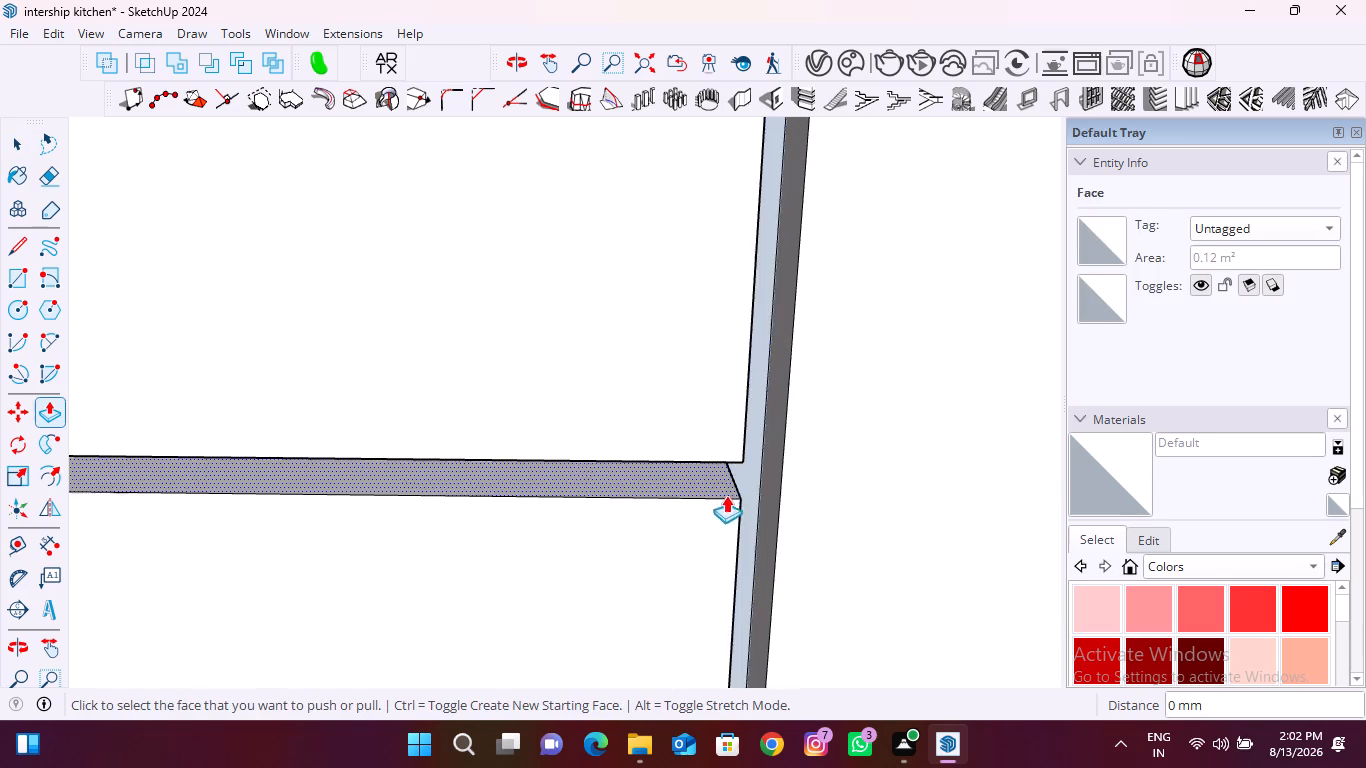
{"action": "middle_click_drag", "start_coordinate": [725, 498], "coordinate": [684, 378]}
{"action": "key", "text": "space"}
{"action": "scroll", "coordinate": [741, 378], "scroll_direction": "down", "scroll_amount": 10}
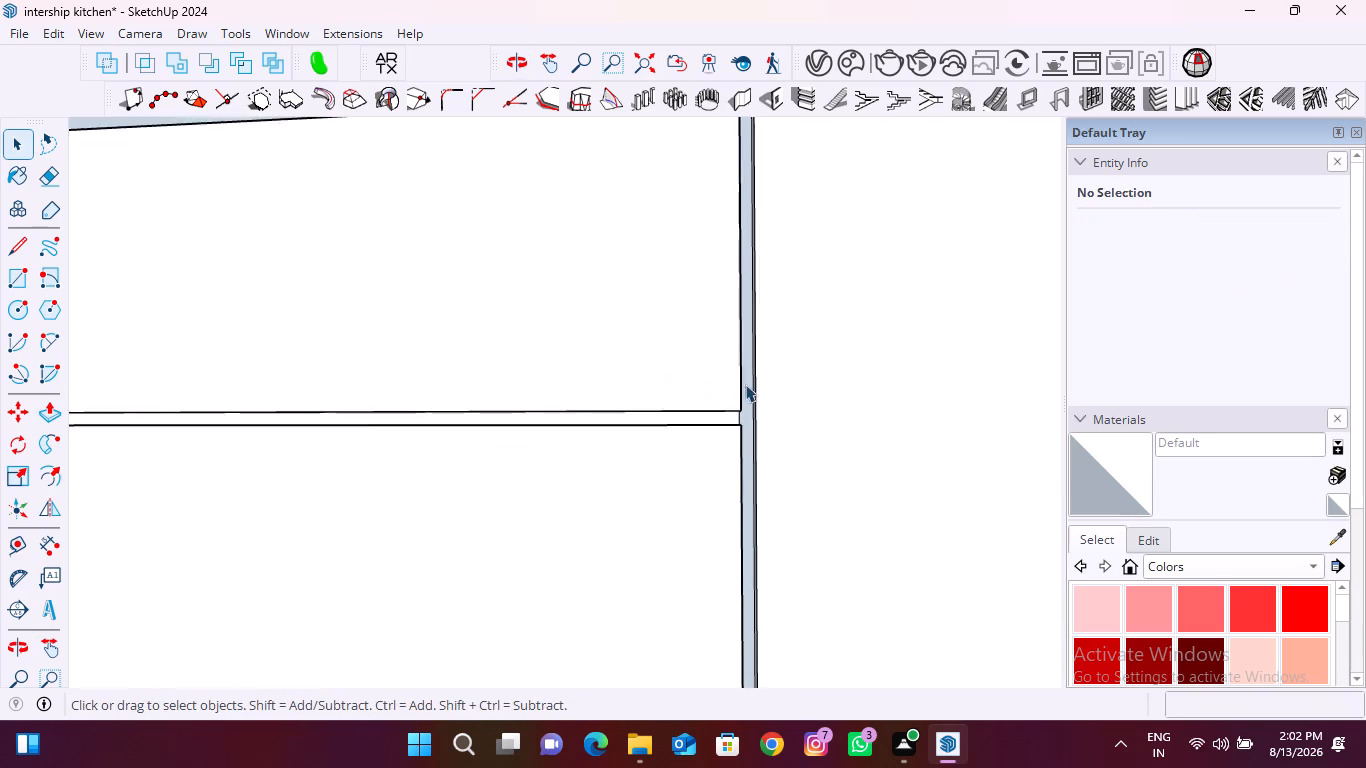
{"action": "scroll", "coordinate": [745, 384], "scroll_direction": "down", "scroll_amount": 16}
Reverse the blue-grey face running along the cabinet directly below the countertop, and leave the group.
{"action": "middle_click_drag", "start_coordinate": [611, 482], "coordinate": [714, 432]}
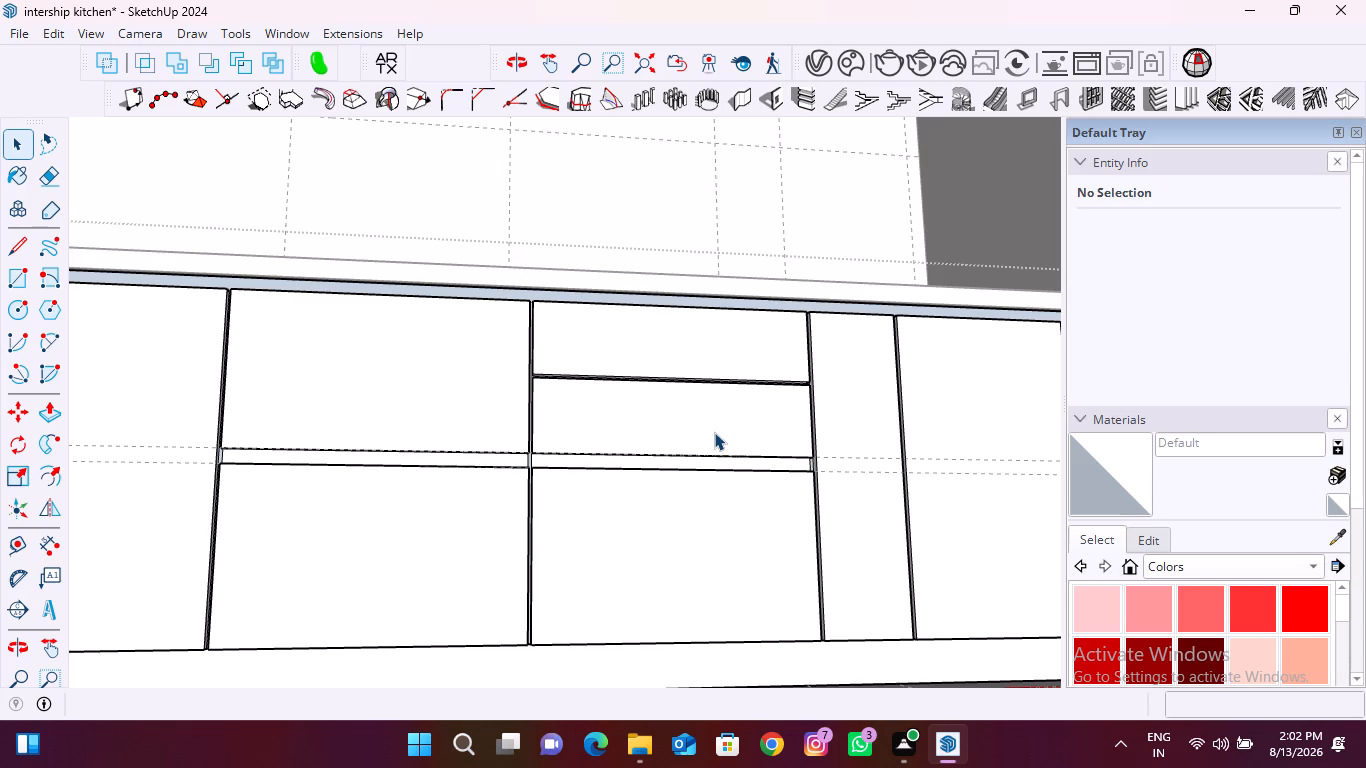
{"action": "scroll", "coordinate": [751, 431], "scroll_direction": "down", "scroll_amount": 7}
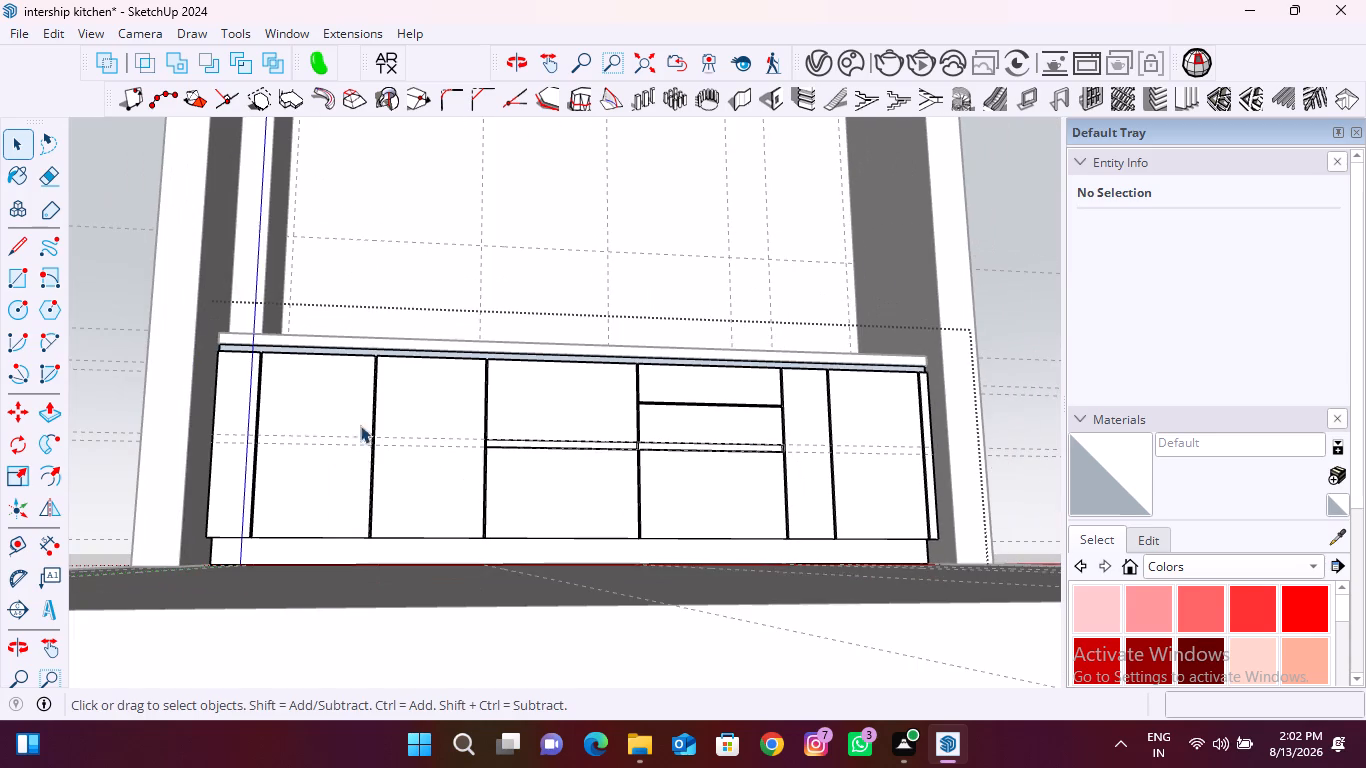
{"action": "scroll", "coordinate": [349, 428], "scroll_direction": "up", "scroll_amount": 1}
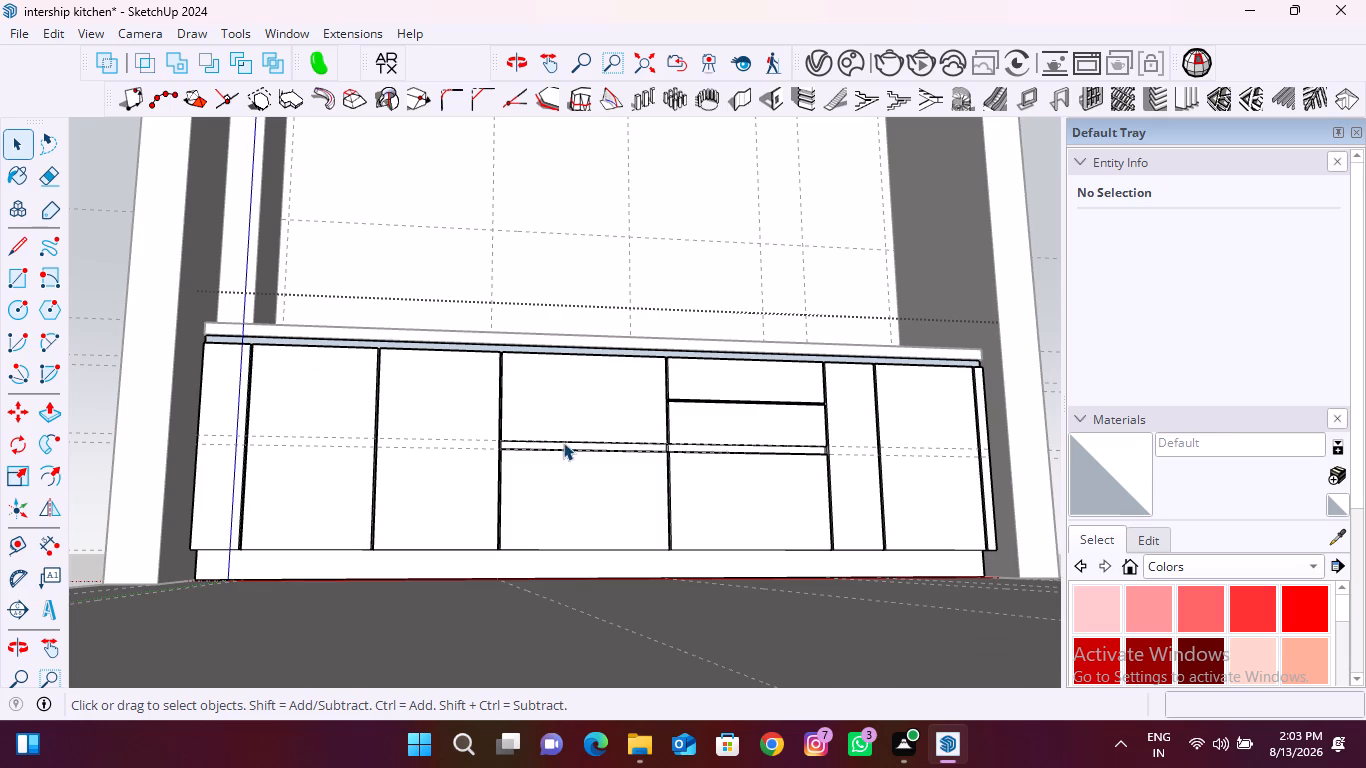
{"action": "middle_click_drag", "start_coordinate": [514, 432], "coordinate": [414, 522]}
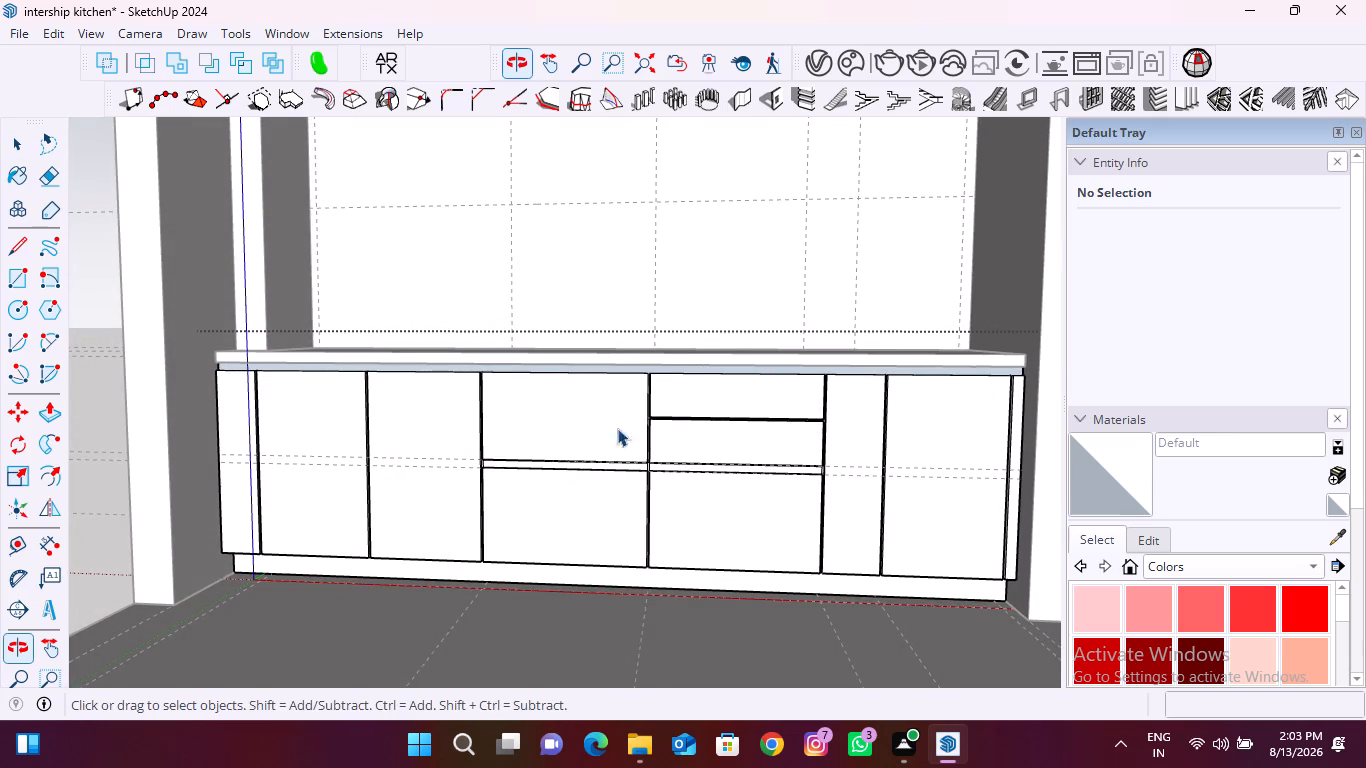
{"action": "scroll", "coordinate": [695, 365], "scroll_direction": "up", "scroll_amount": 17}
{"action": "left_click", "coordinate": [702, 397]}
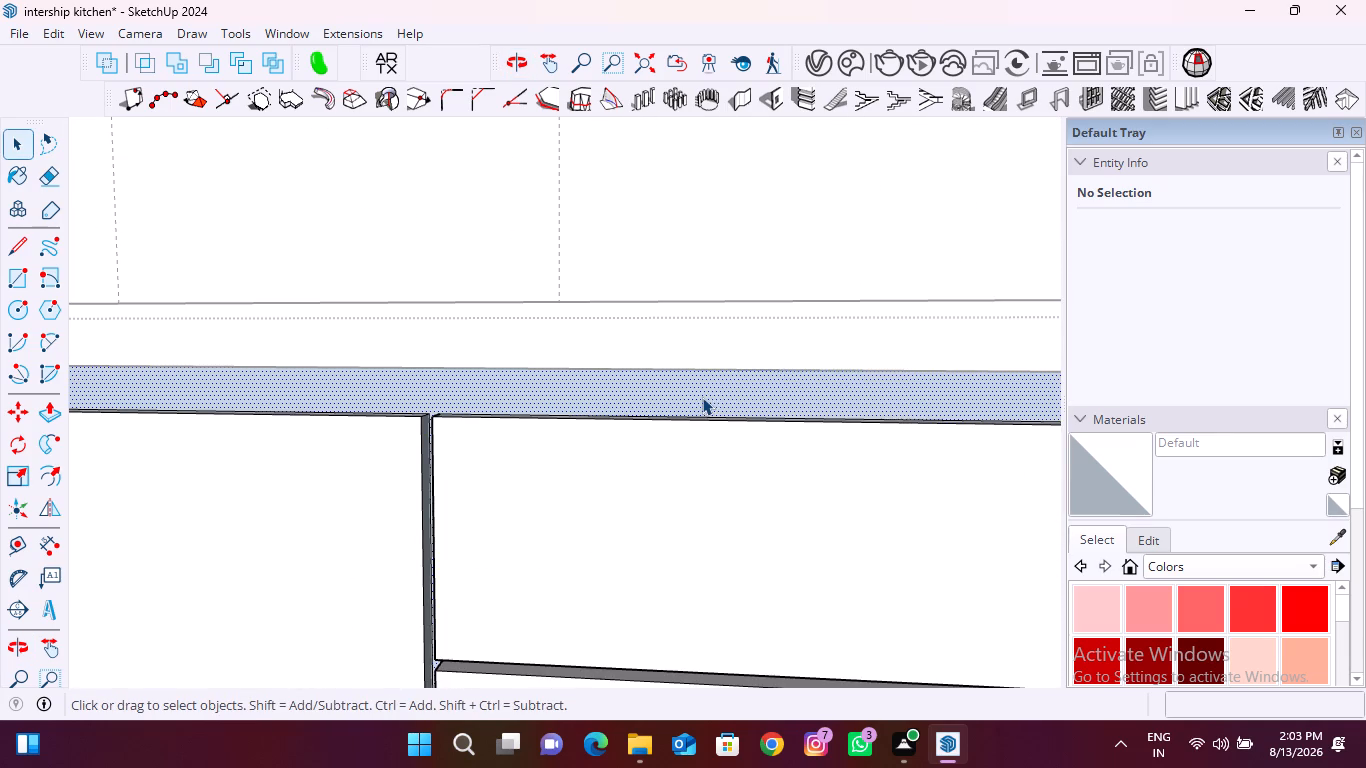
{"action": "right_click", "coordinate": [702, 397]}
{"action": "left_click", "coordinate": [782, 216]}
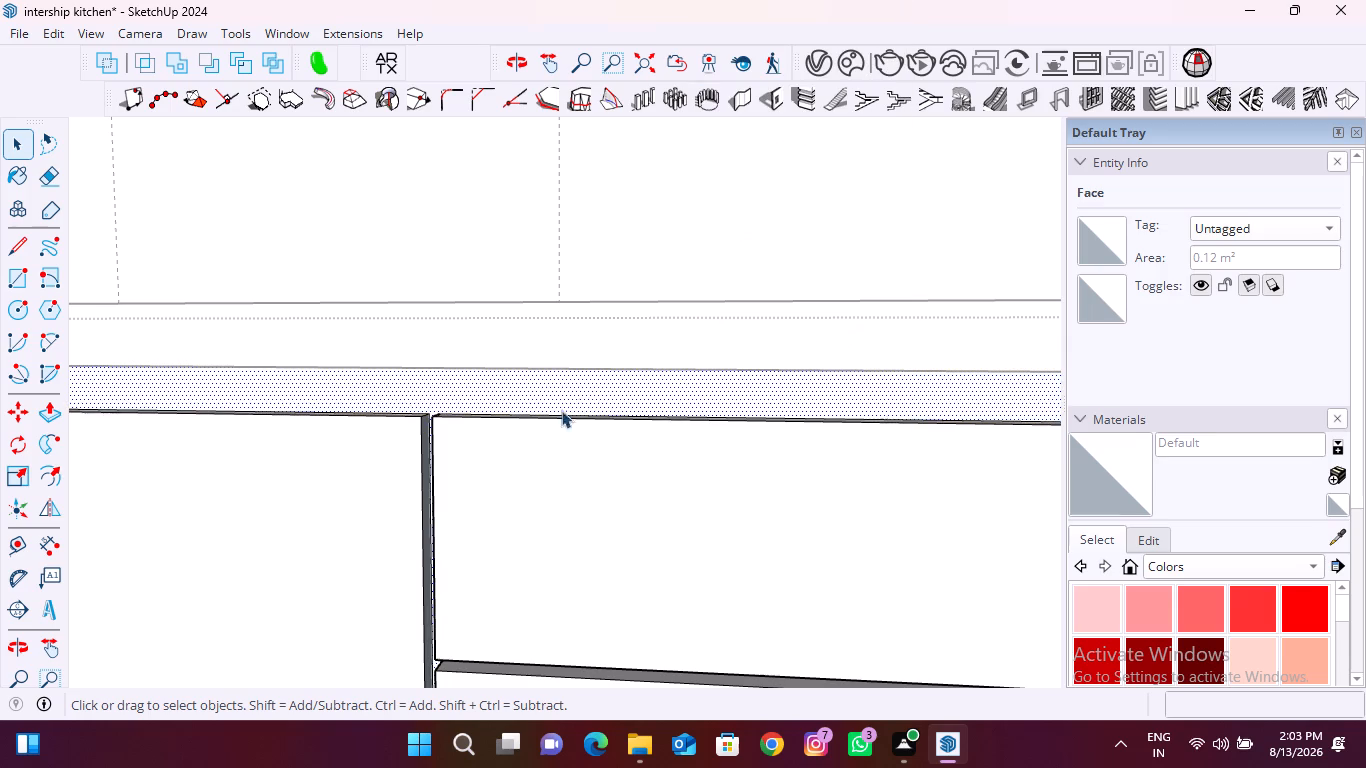
{"action": "scroll", "coordinate": [538, 429], "scroll_direction": "down", "scroll_amount": 20}
{"action": "scroll", "coordinate": [538, 429], "scroll_direction": "down", "scroll_amount": 4}
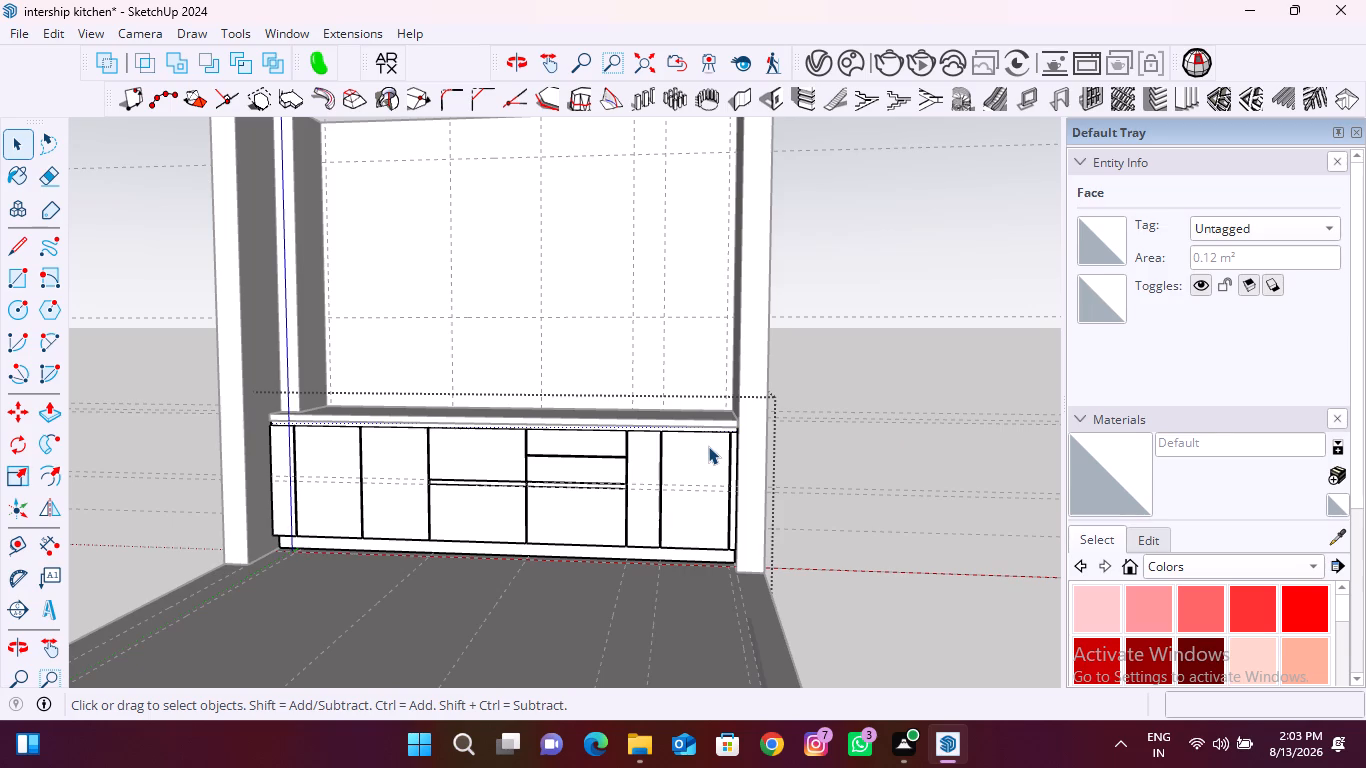
{"action": "left_click", "coordinate": [844, 370]}
{"action": "key", "text": "space"}
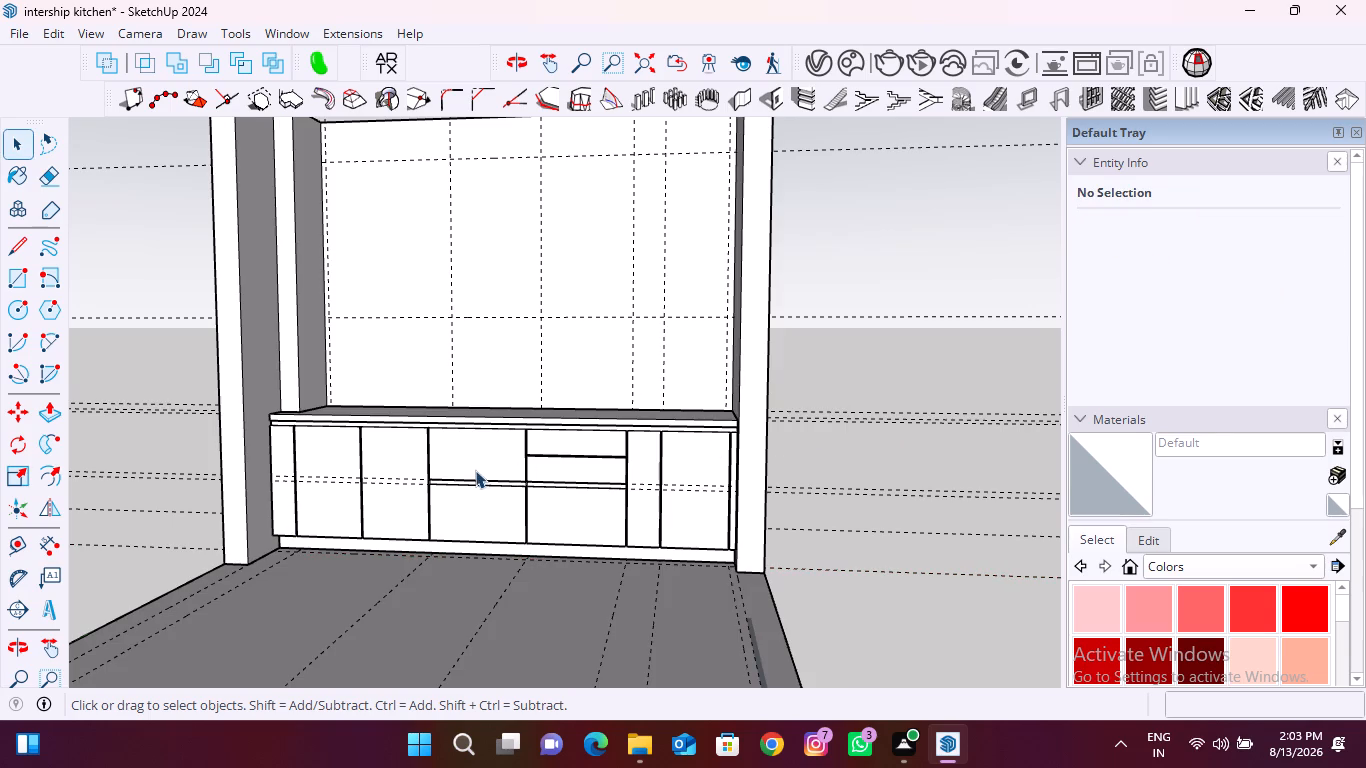
Examine the ends of the horizontal gap between the upper and lower wide fronts up close.
{"action": "scroll", "coordinate": [475, 470], "scroll_direction": "up", "scroll_amount": 10}
{"action": "middle_click_drag", "start_coordinate": [522, 508], "coordinate": [523, 492]}
{"action": "scroll", "coordinate": [522, 498], "scroll_direction": "up", "scroll_amount": 1}
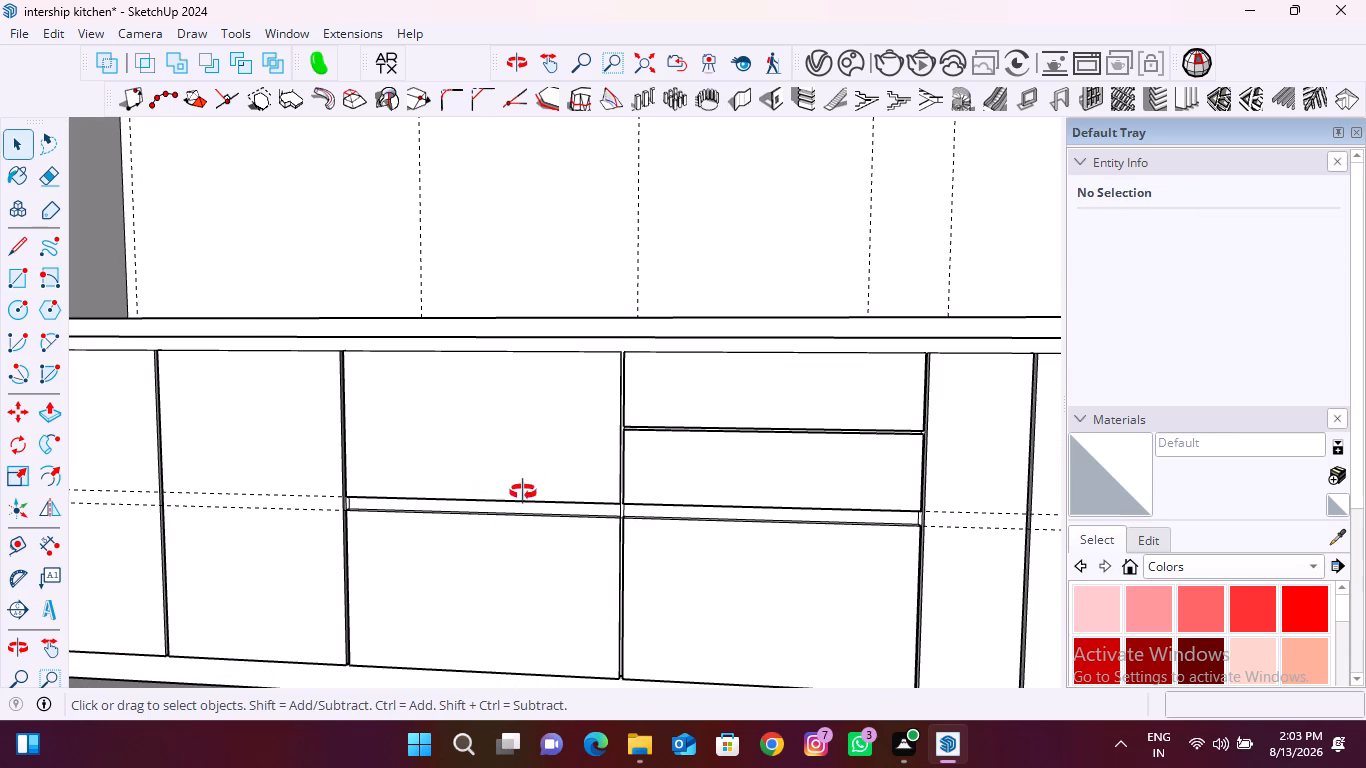
{"action": "middle_click_drag", "start_coordinate": [523, 492], "coordinate": [554, 468]}
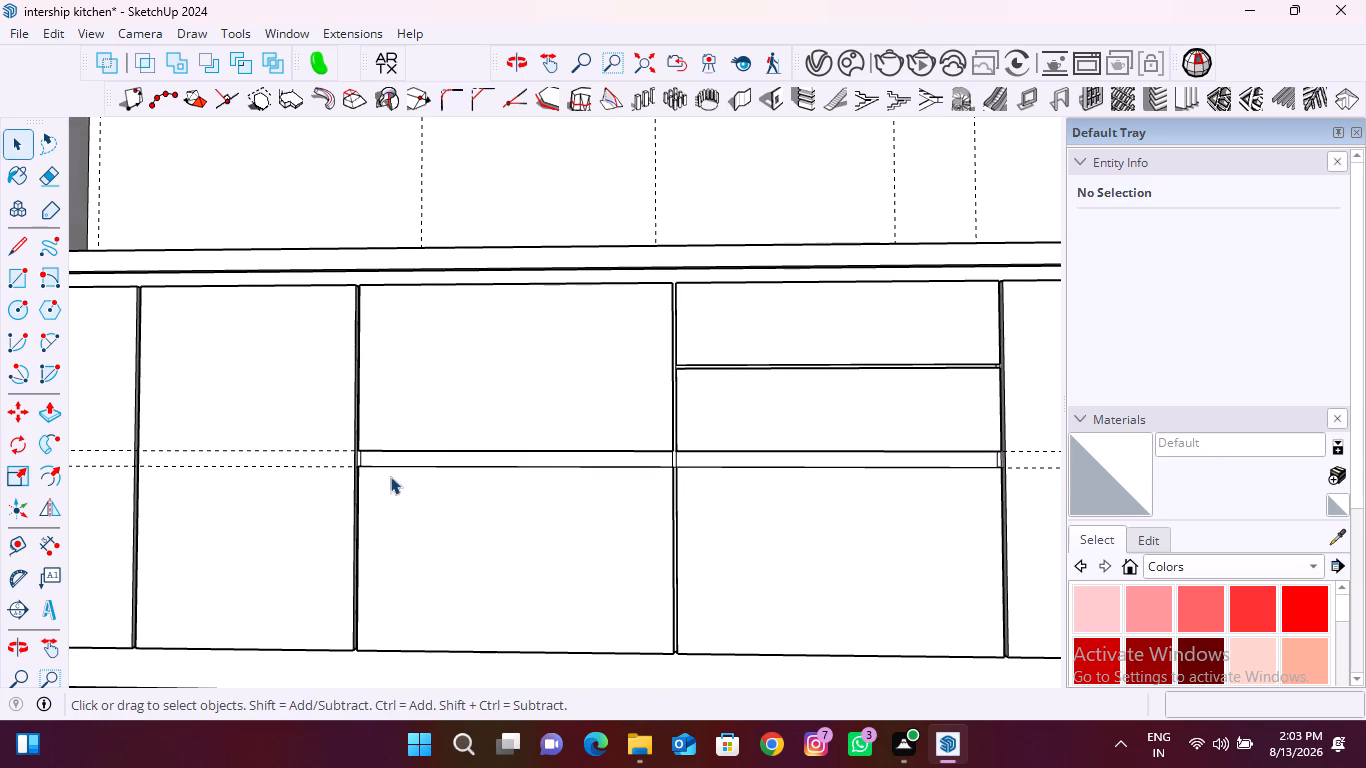
{"action": "scroll", "coordinate": [345, 454], "scroll_direction": "up", "scroll_amount": 20}
{"action": "scroll", "coordinate": [345, 454], "scroll_direction": "up", "scroll_amount": 5}
{"action": "middle_click_drag", "start_coordinate": [425, 492], "coordinate": [426, 483]}
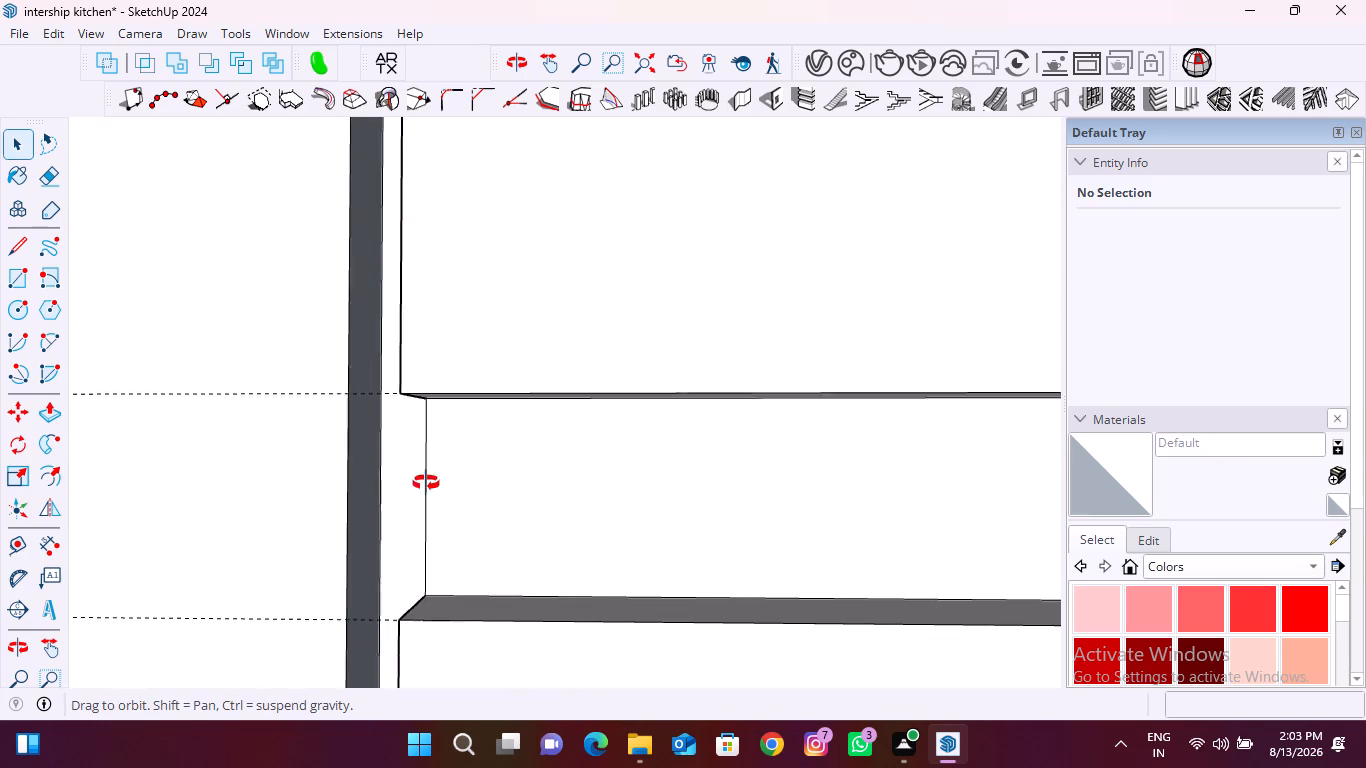
{"action": "middle_click_drag", "start_coordinate": [426, 483], "coordinate": [409, 454]}
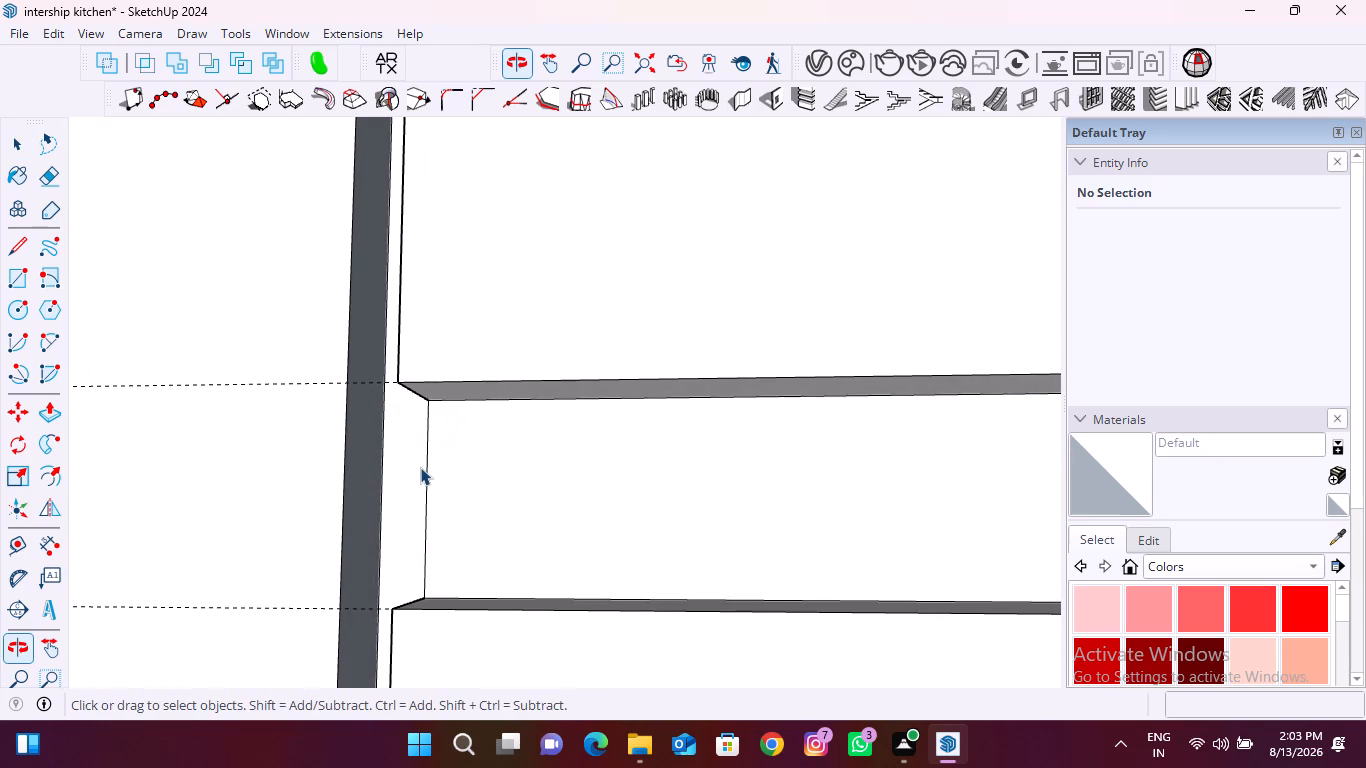
{"action": "left_click", "coordinate": [425, 478]}
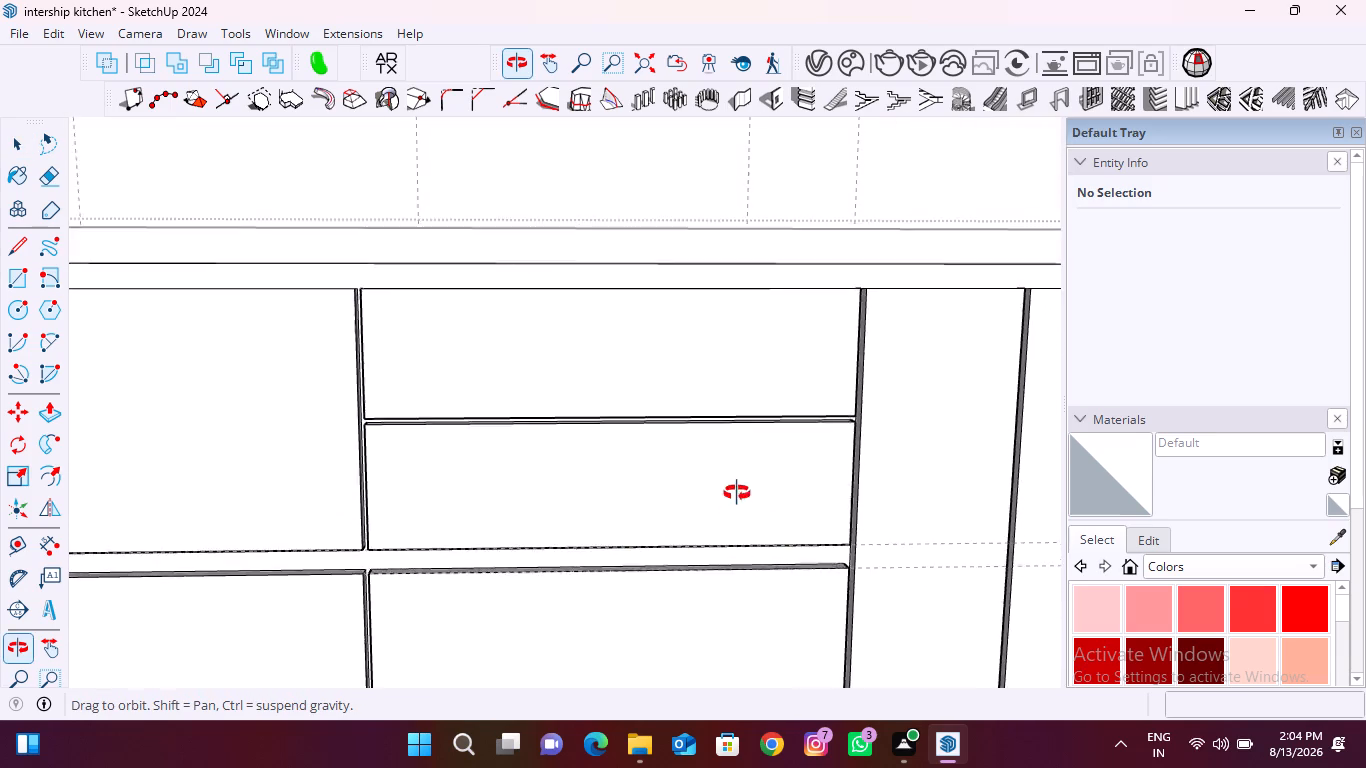
Examine the divided drawer fronts and the whole base cabinet with its countertop from the front and from above.
{"action": "middle_click_drag", "start_coordinate": [737, 493], "coordinate": [737, 491]}
{"action": "scroll", "coordinate": [737, 491], "scroll_direction": "up", "scroll_amount": 1}
{"action": "scroll", "coordinate": [752, 481], "scroll_direction": "down", "scroll_amount": 17}
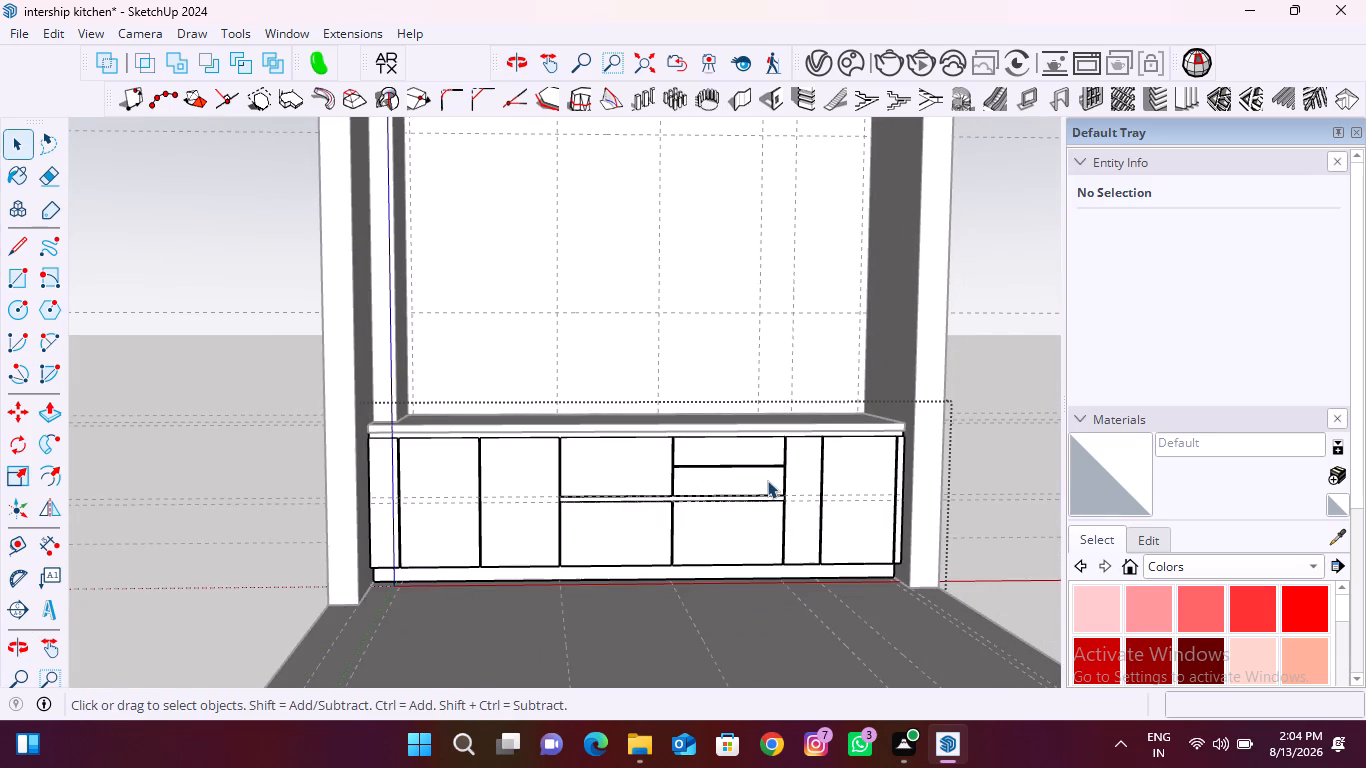
{"action": "key", "text": "space"}
{"action": "left_click", "coordinate": [191, 316]}
{"action": "scroll", "coordinate": [216, 486], "scroll_direction": "down", "scroll_amount": 6}
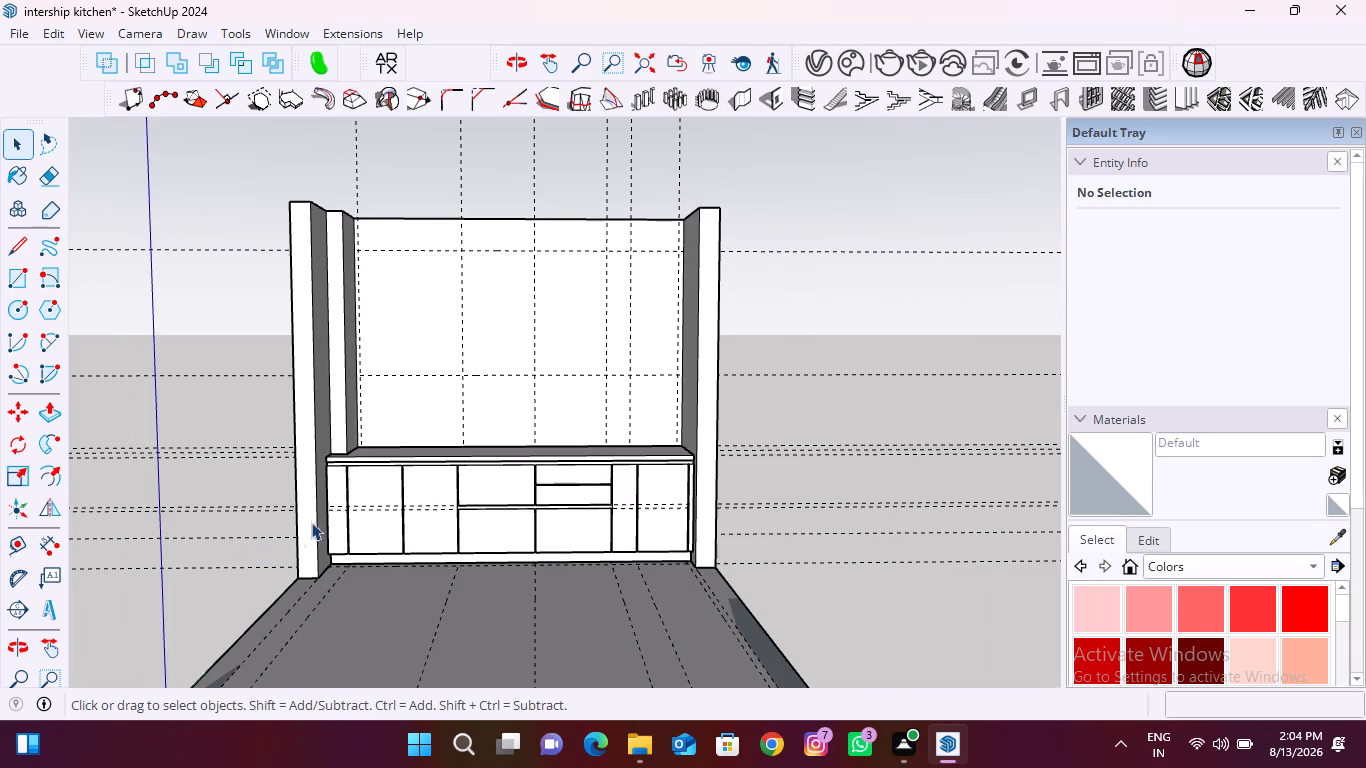
{"action": "middle_click_drag", "start_coordinate": [359, 468], "coordinate": [381, 655]}
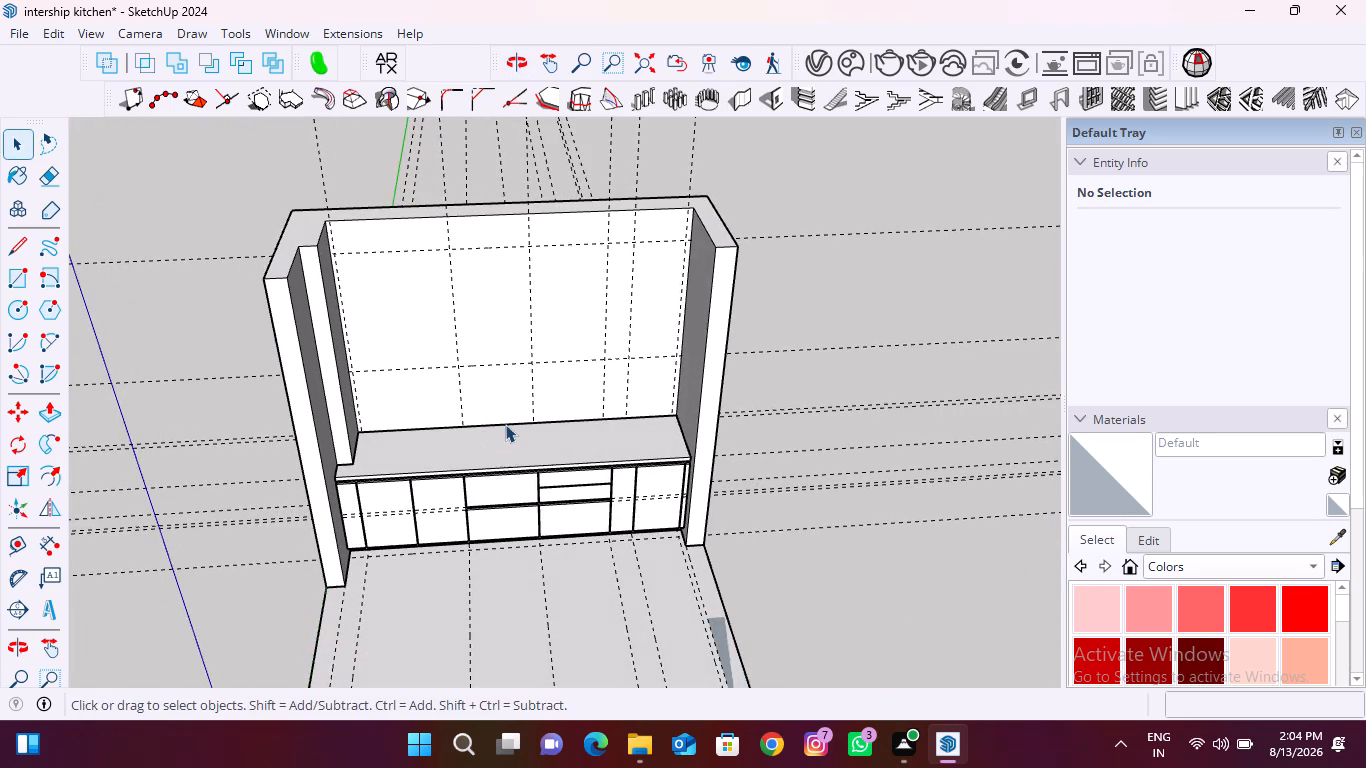
{"action": "scroll", "coordinate": [508, 421], "scroll_direction": "up", "scroll_amount": 8}
{"action": "scroll", "coordinate": [520, 455], "scroll_direction": "down", "scroll_amount": 4}
{"action": "middle_click_drag", "start_coordinate": [523, 460], "coordinate": [536, 534]}
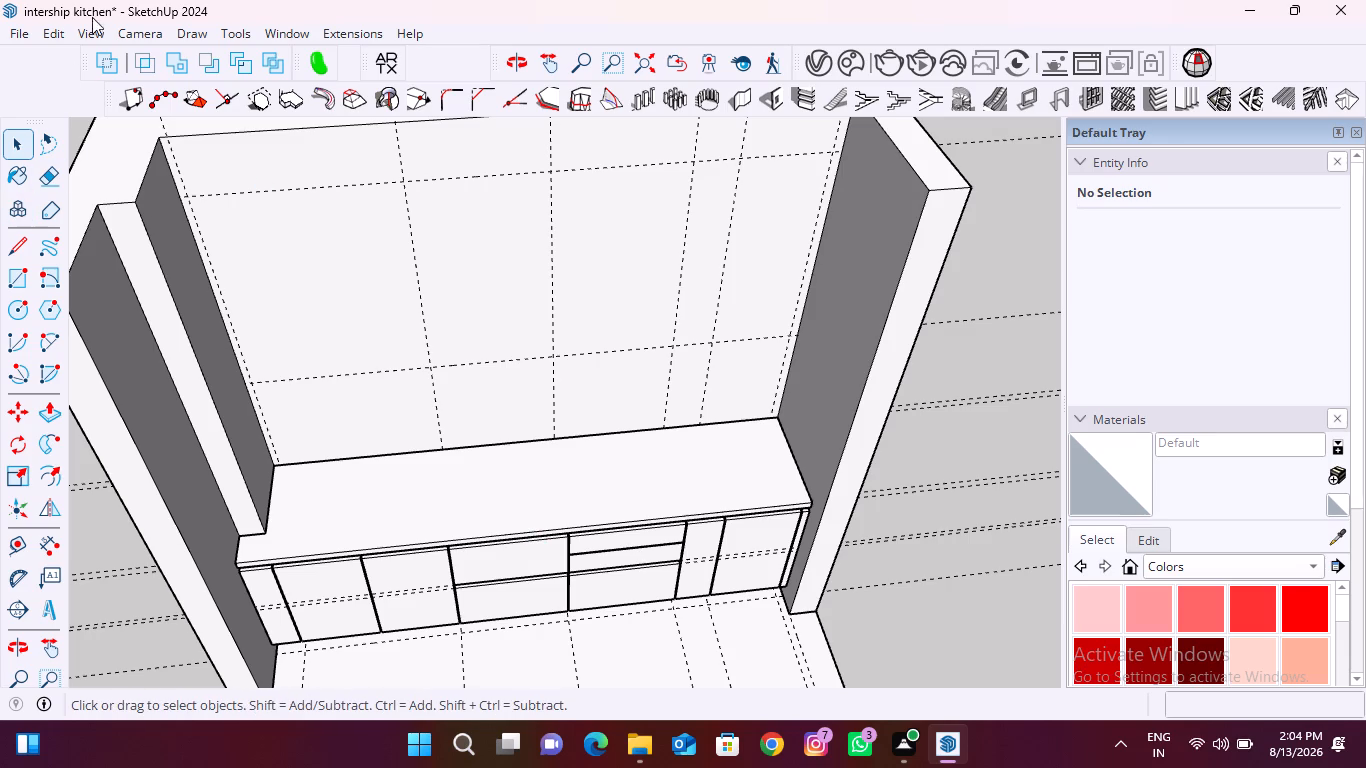
Delete all guides from the model.
{"action": "left_click", "coordinate": [45, 38]}
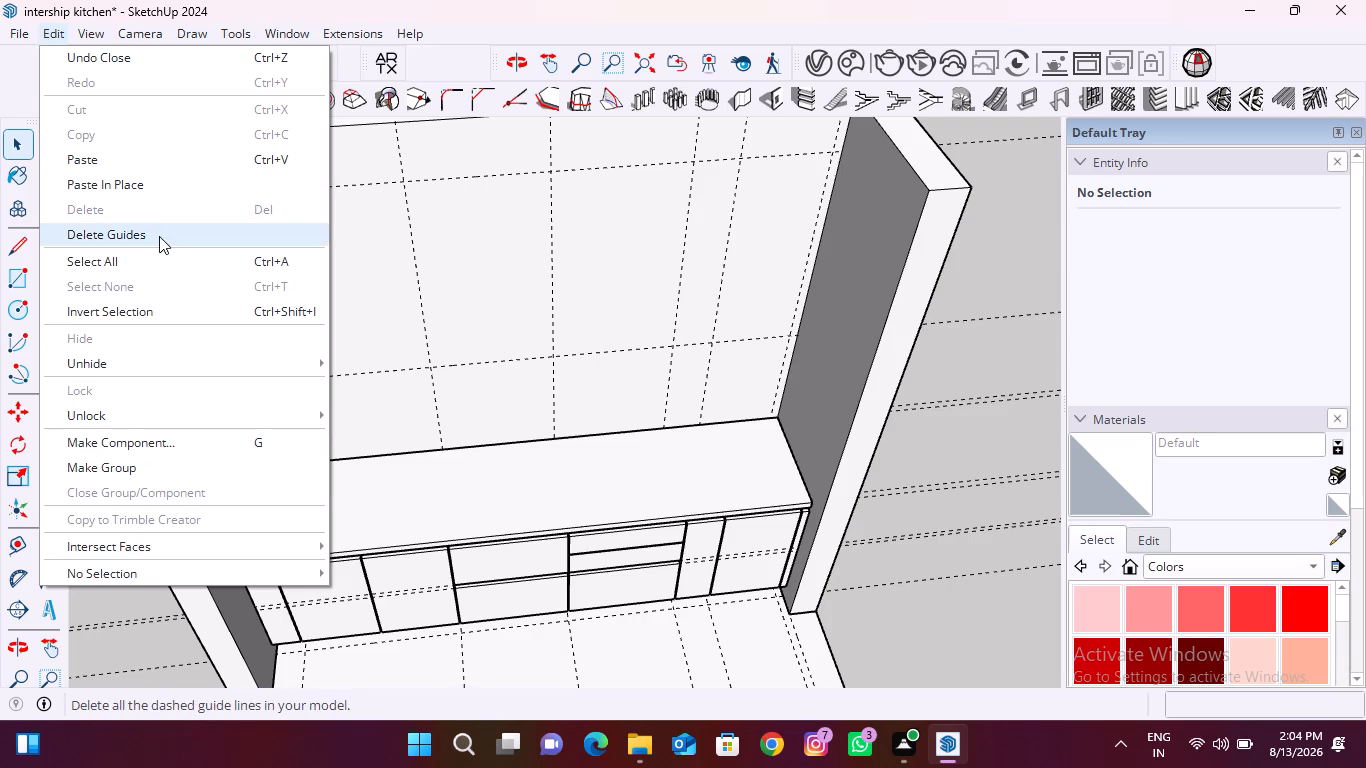
{"action": "left_click", "coordinate": [136, 232]}
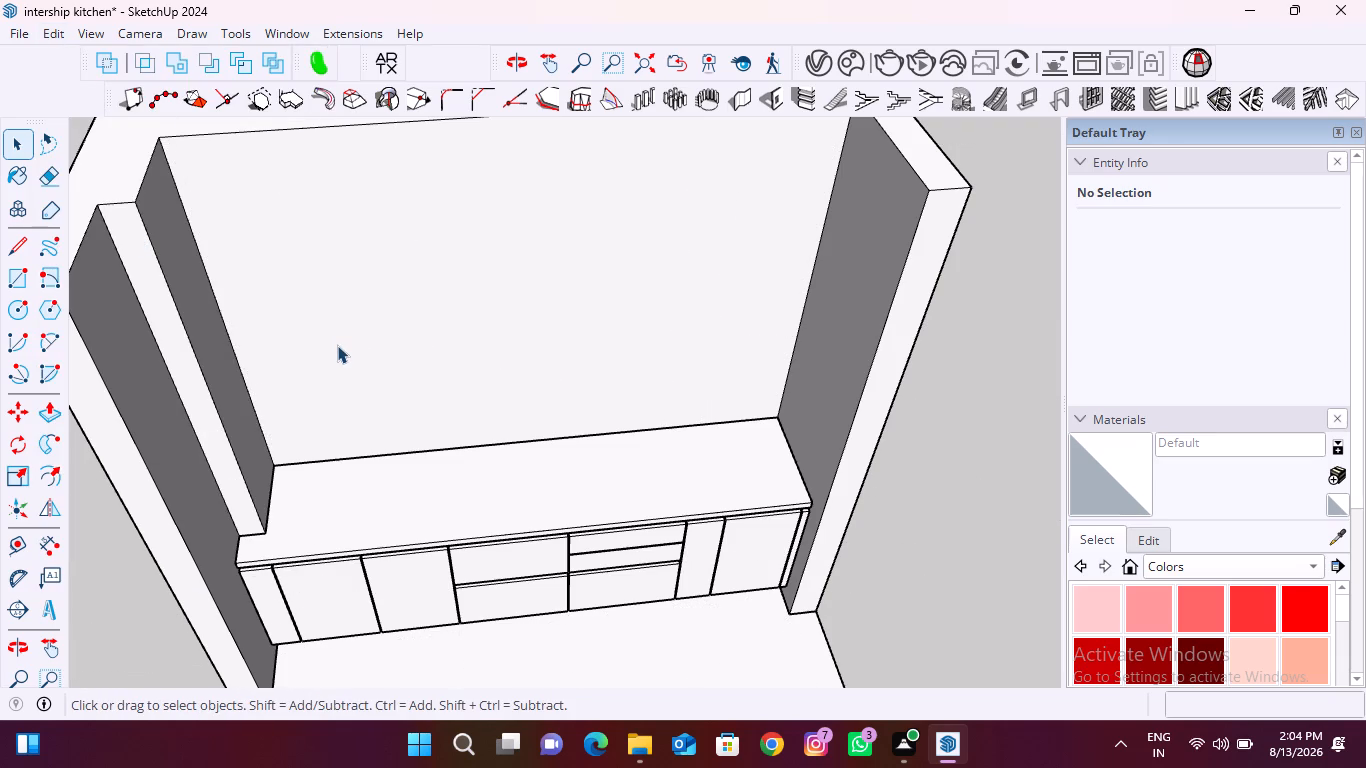
Place vertical guides on the back wall 40 mm in from its left and right edges.
{"action": "key", "text": "t"}
{"action": "left_click", "coordinate": [233, 331]}
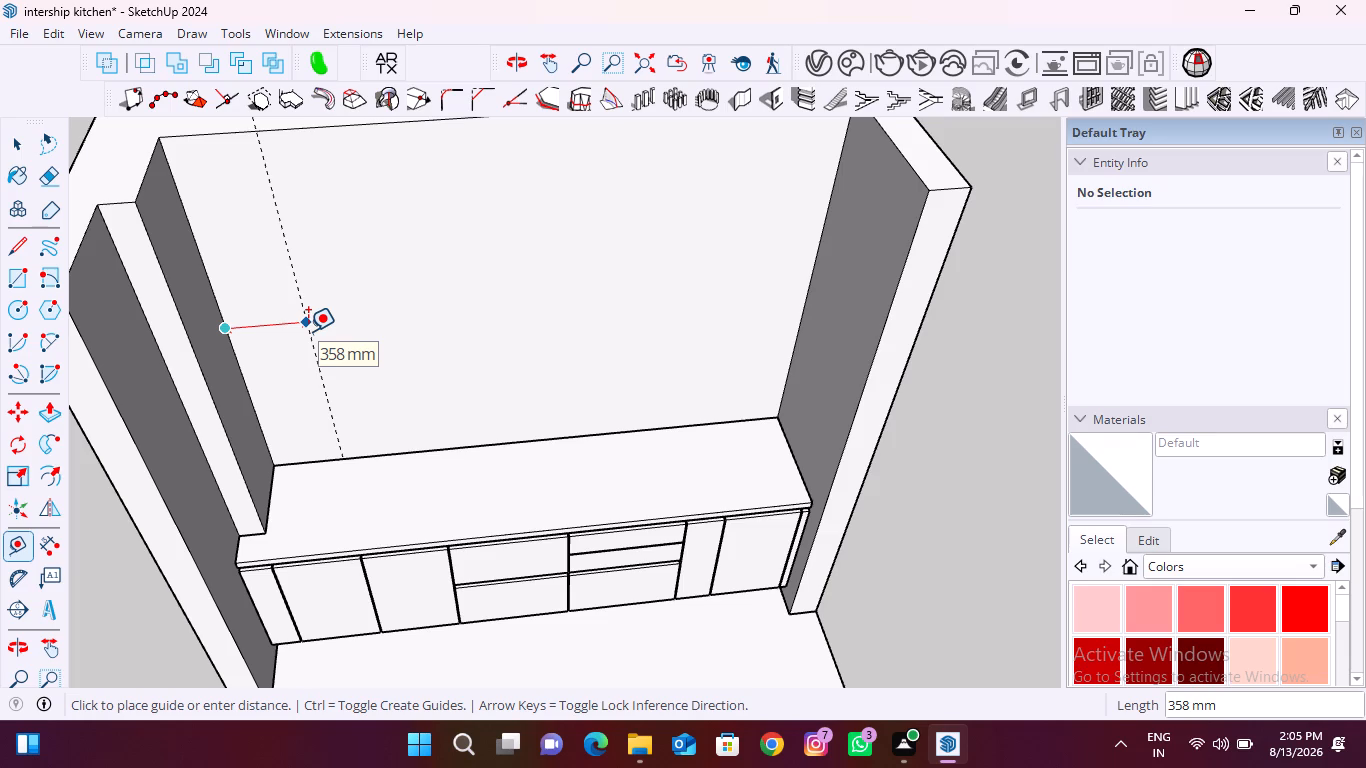
{"action": "type", "text": "40"}
{"action": "key", "text": "Return"}
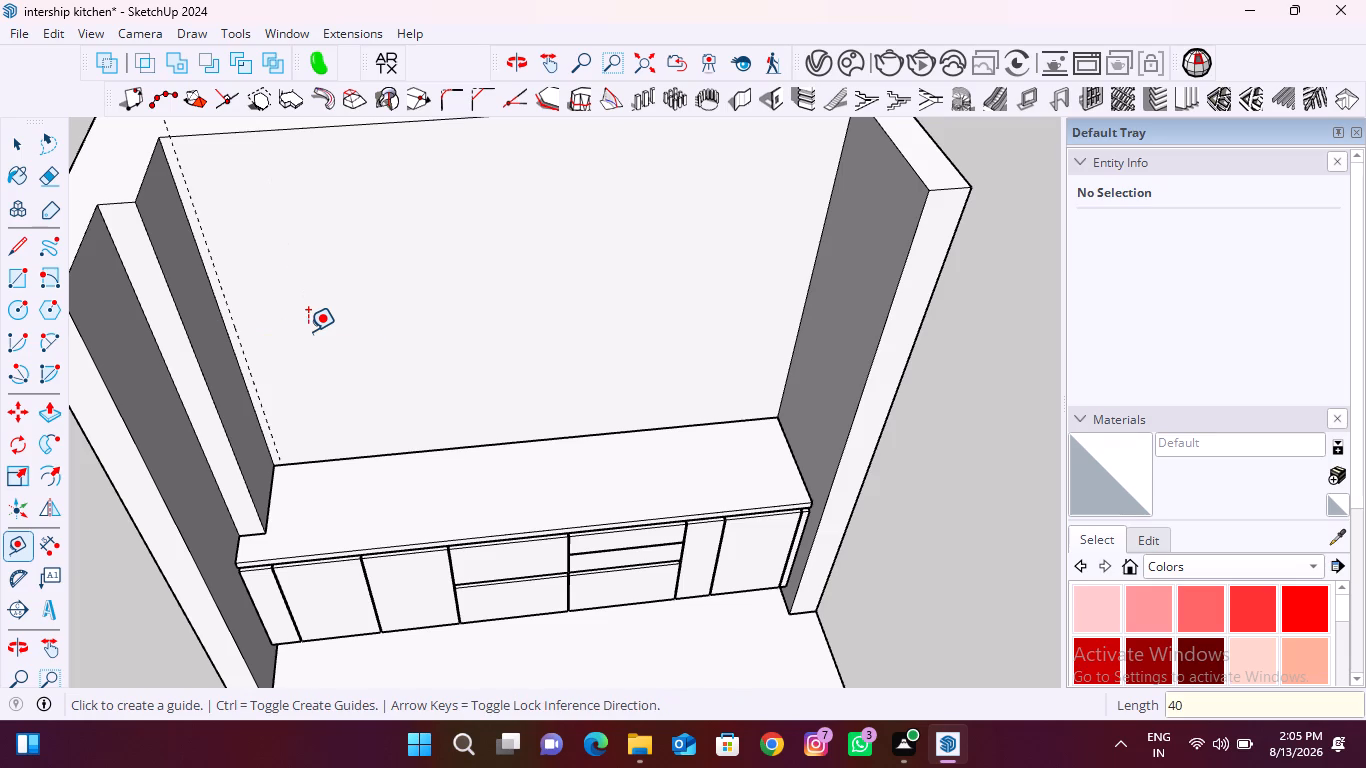
{"action": "left_click", "coordinate": [823, 237]}
{"action": "type", "text": "40"}
{"action": "key", "text": "Return"}
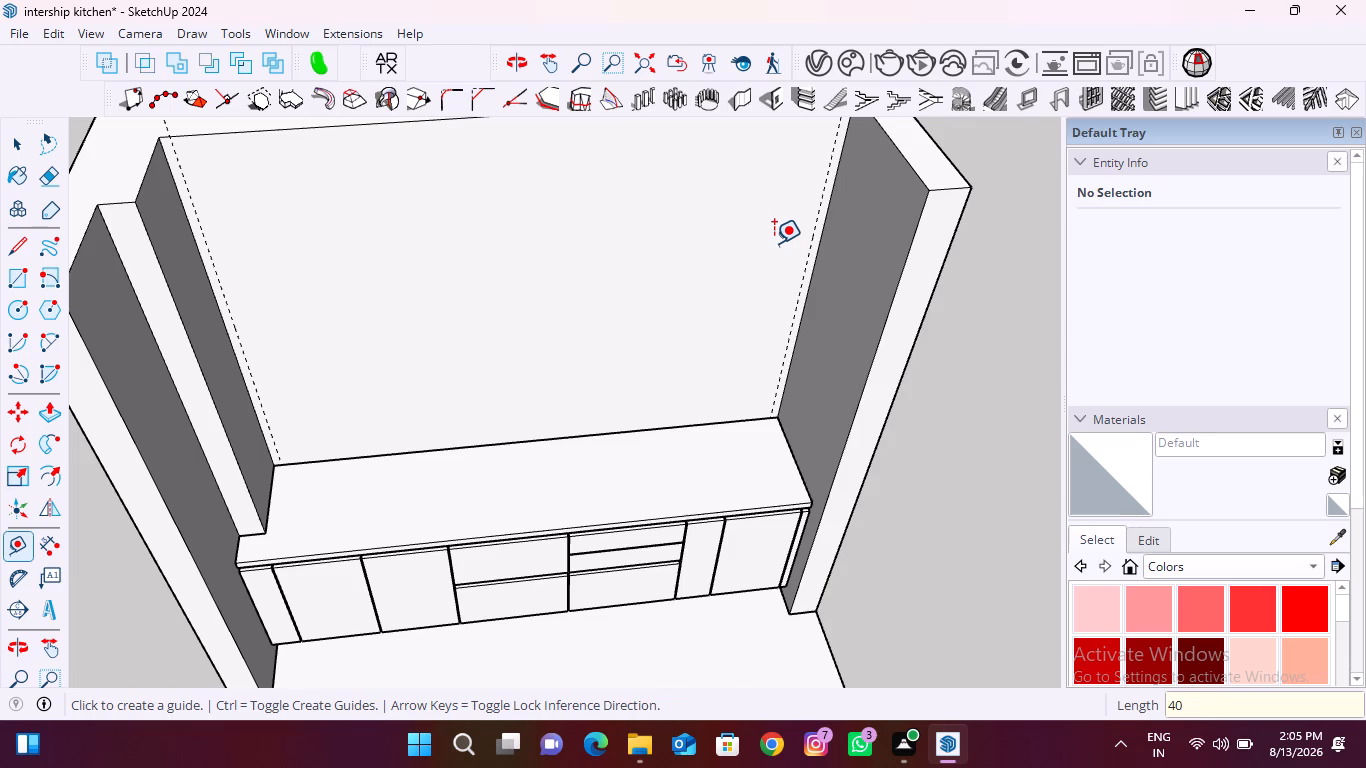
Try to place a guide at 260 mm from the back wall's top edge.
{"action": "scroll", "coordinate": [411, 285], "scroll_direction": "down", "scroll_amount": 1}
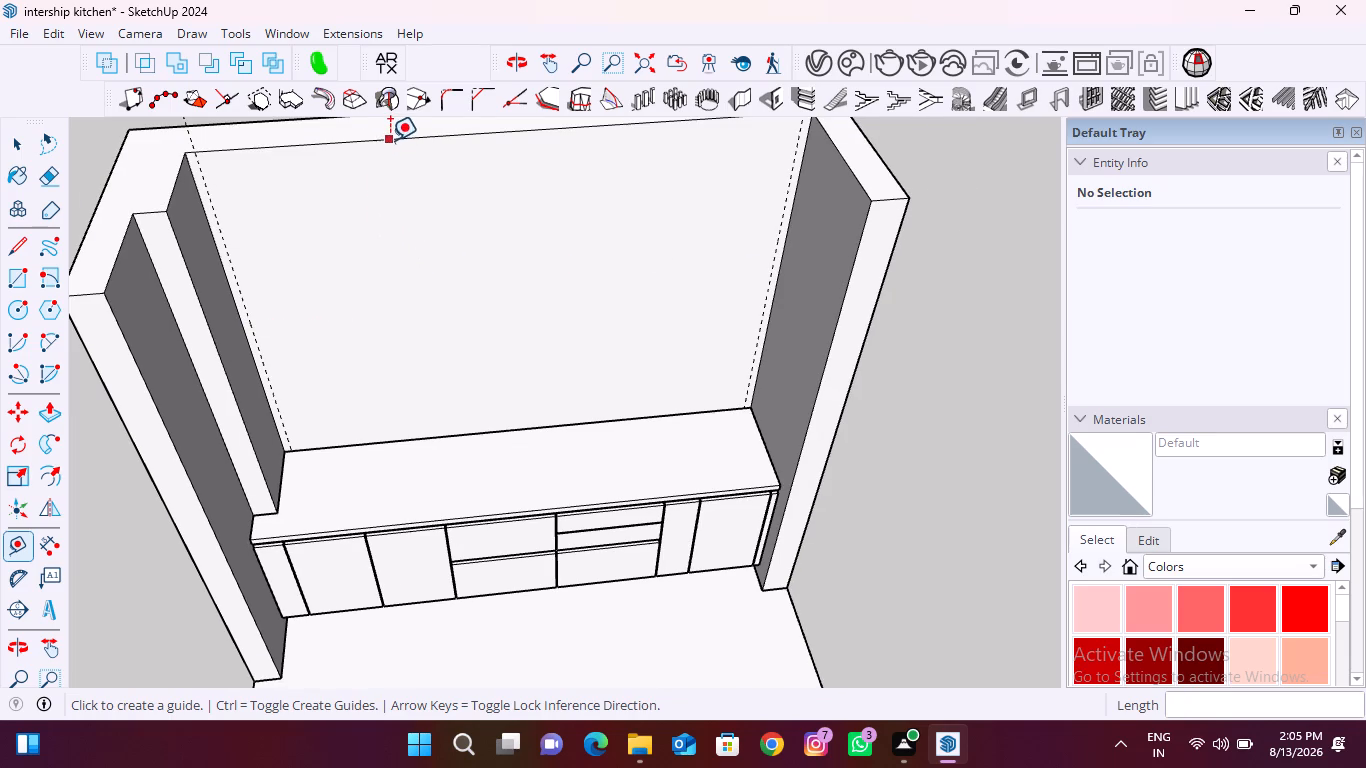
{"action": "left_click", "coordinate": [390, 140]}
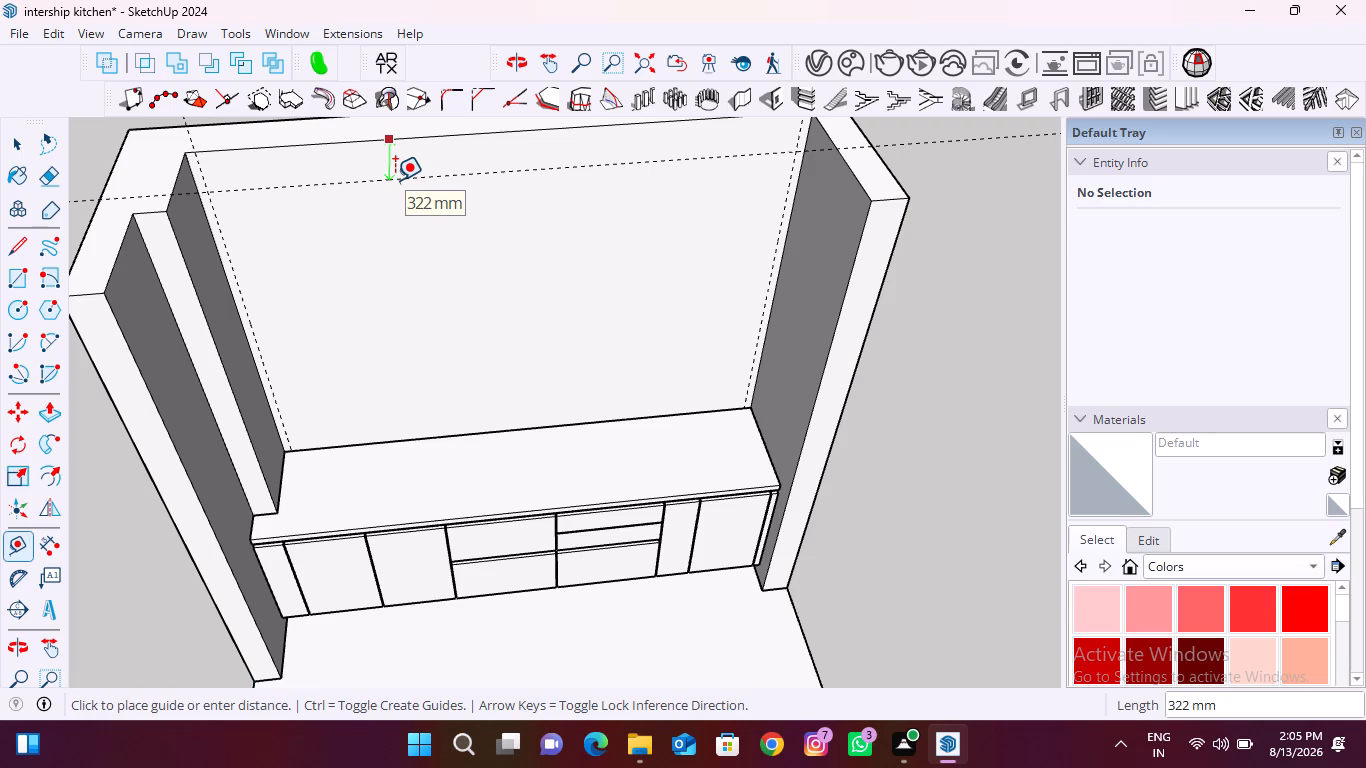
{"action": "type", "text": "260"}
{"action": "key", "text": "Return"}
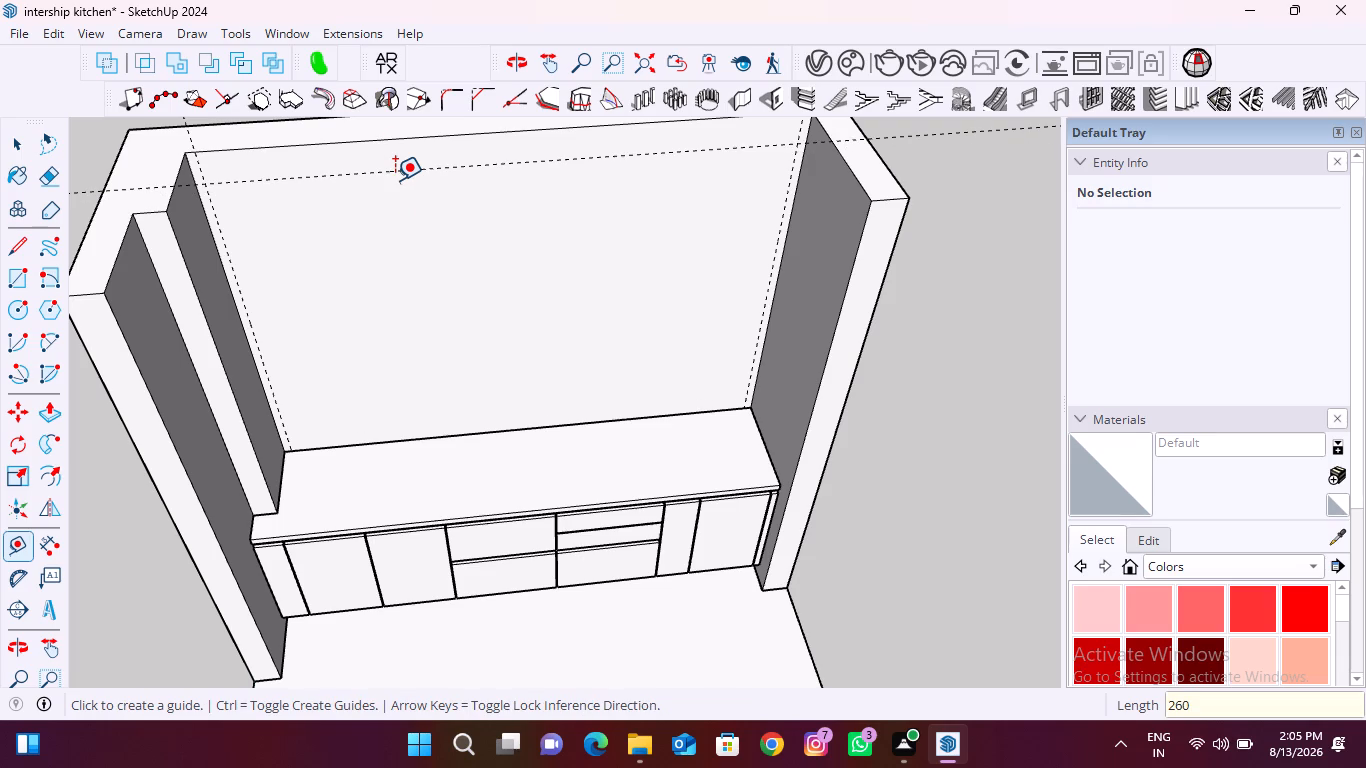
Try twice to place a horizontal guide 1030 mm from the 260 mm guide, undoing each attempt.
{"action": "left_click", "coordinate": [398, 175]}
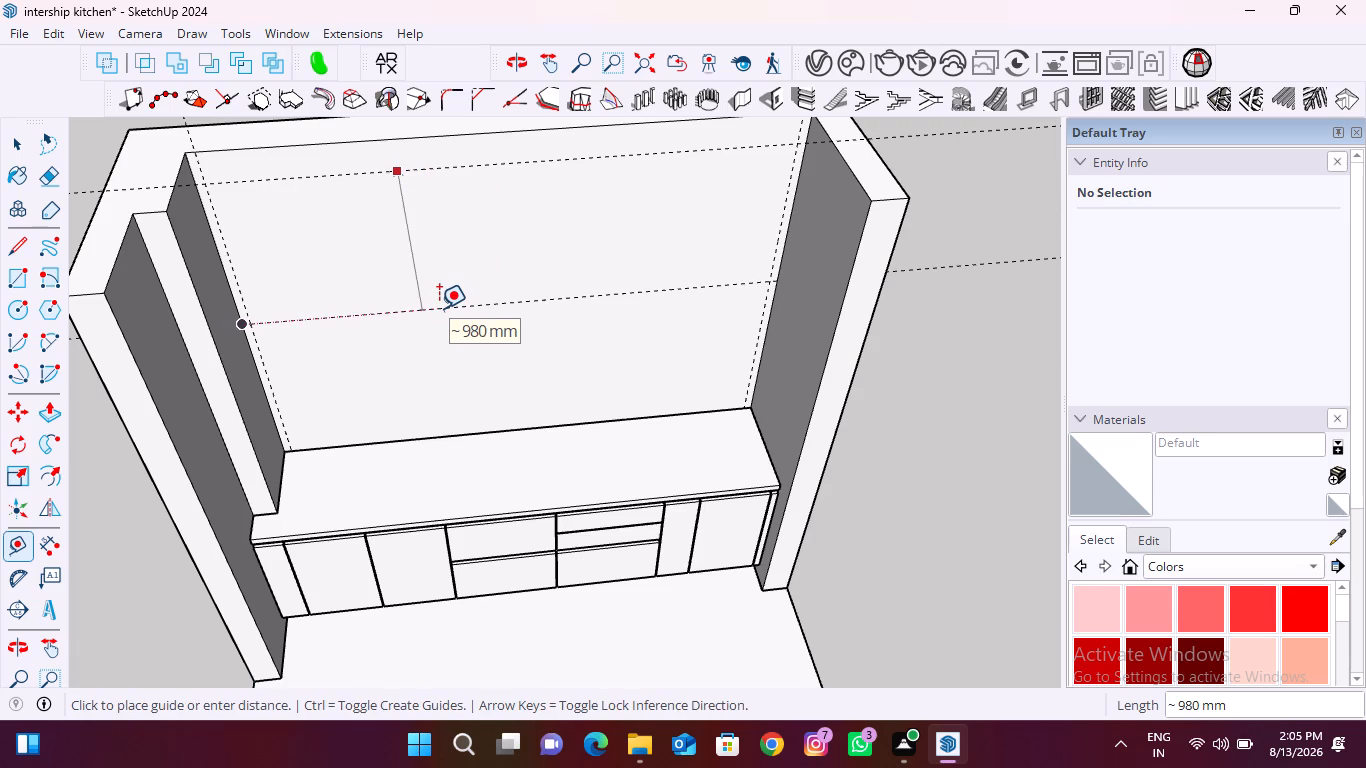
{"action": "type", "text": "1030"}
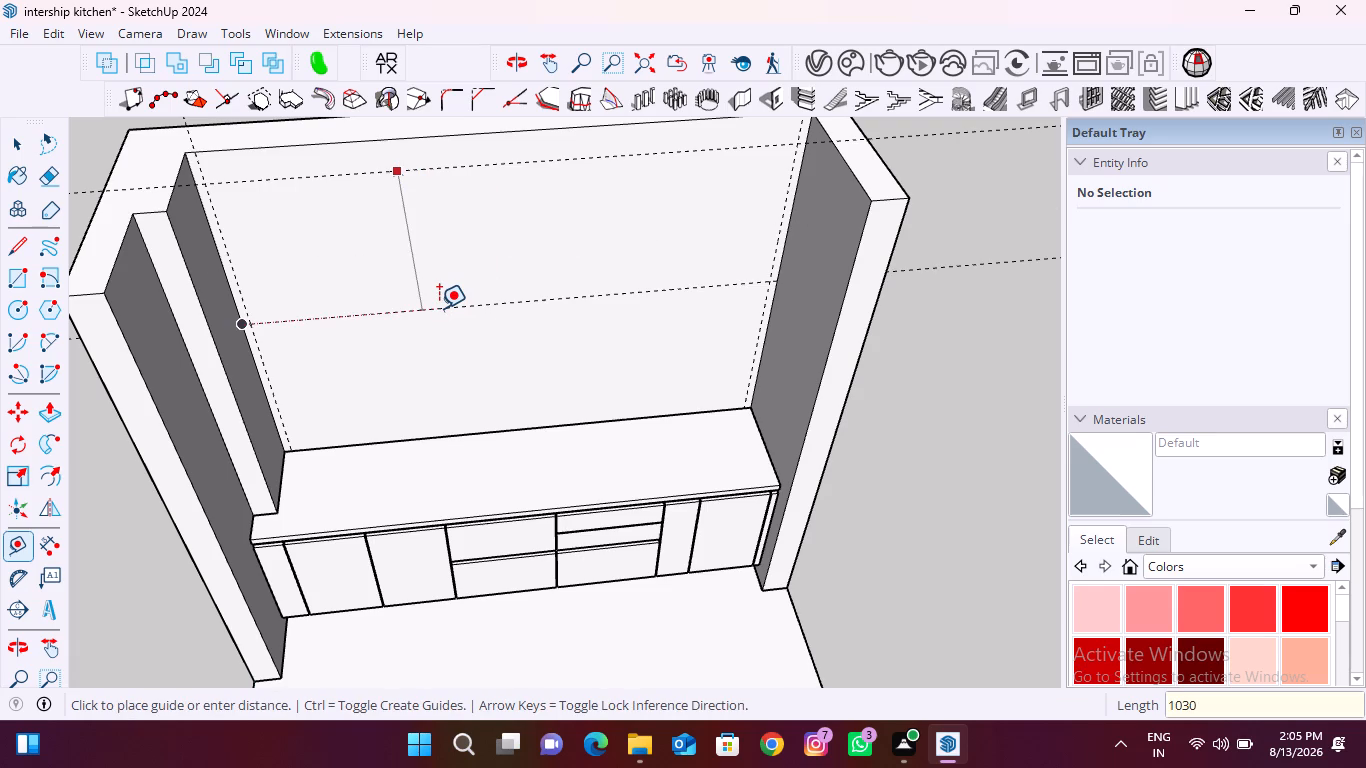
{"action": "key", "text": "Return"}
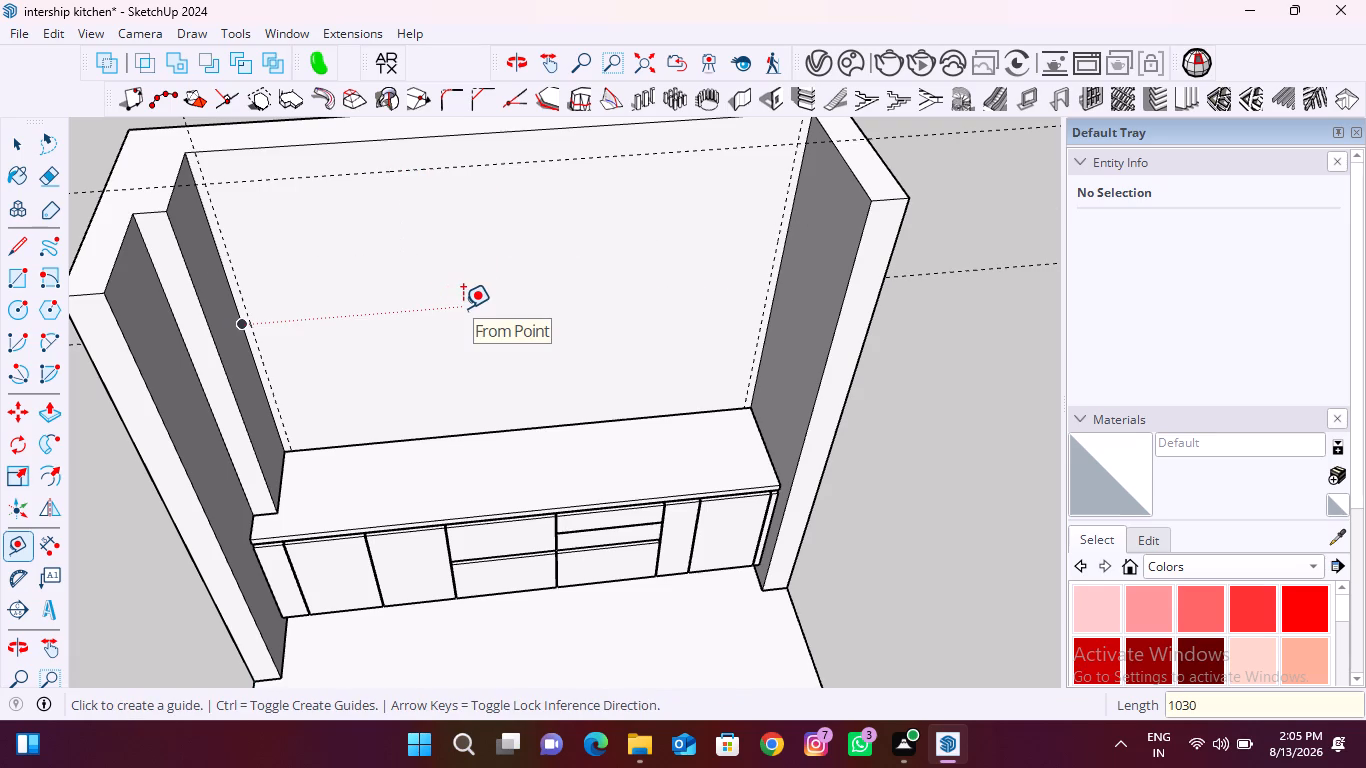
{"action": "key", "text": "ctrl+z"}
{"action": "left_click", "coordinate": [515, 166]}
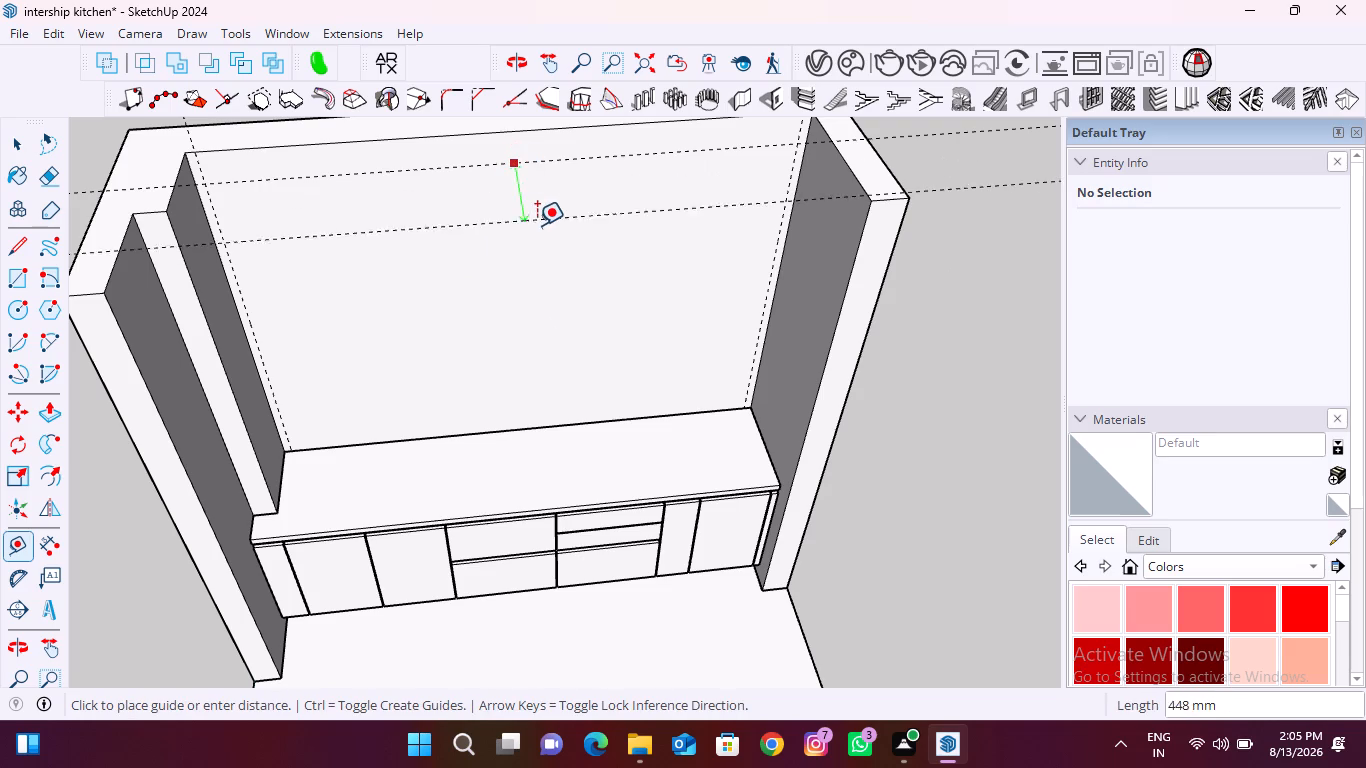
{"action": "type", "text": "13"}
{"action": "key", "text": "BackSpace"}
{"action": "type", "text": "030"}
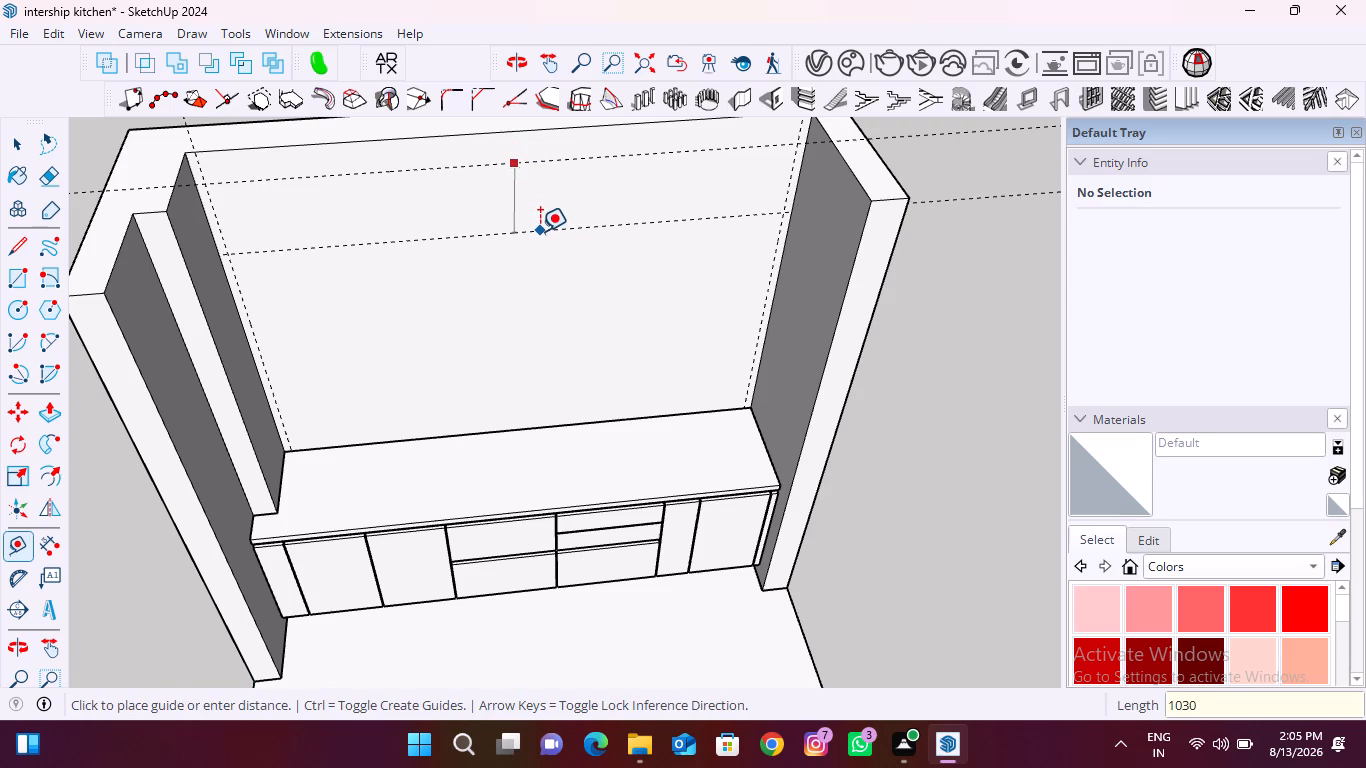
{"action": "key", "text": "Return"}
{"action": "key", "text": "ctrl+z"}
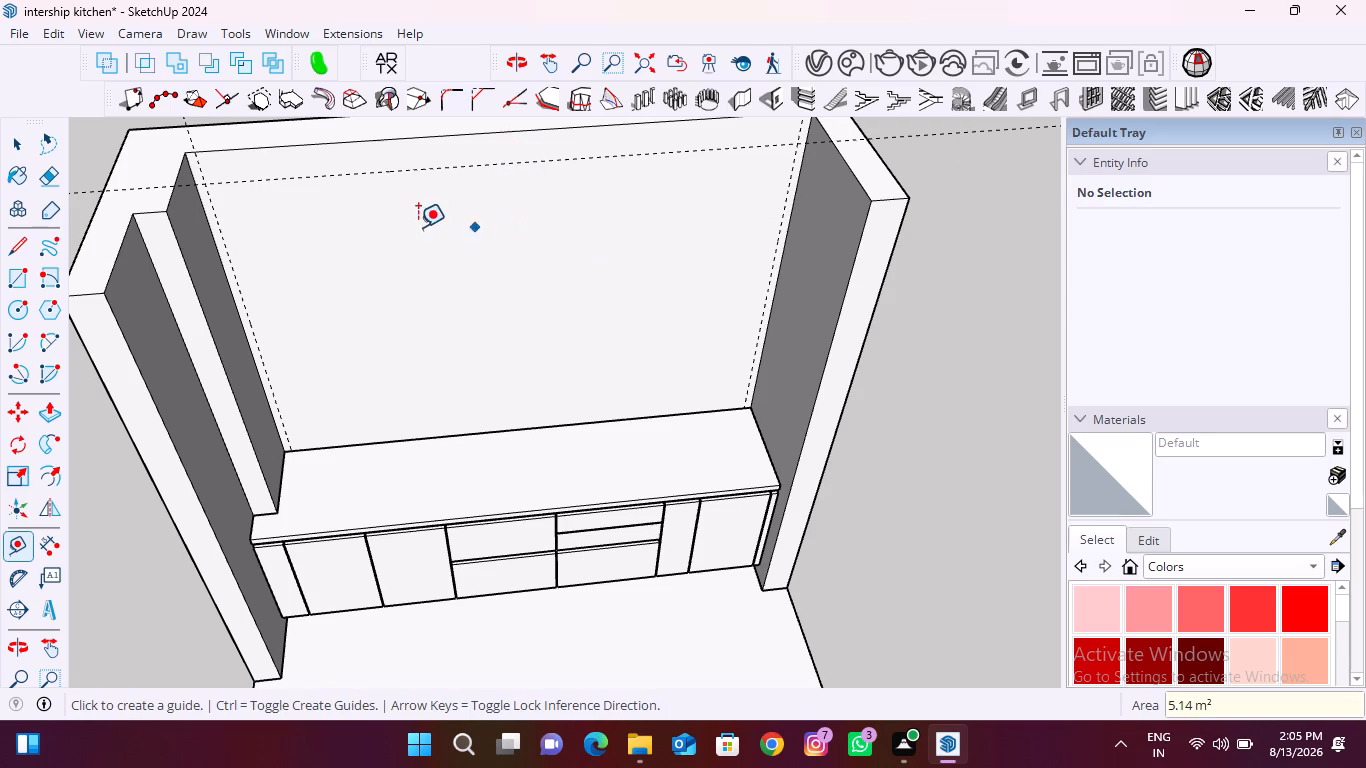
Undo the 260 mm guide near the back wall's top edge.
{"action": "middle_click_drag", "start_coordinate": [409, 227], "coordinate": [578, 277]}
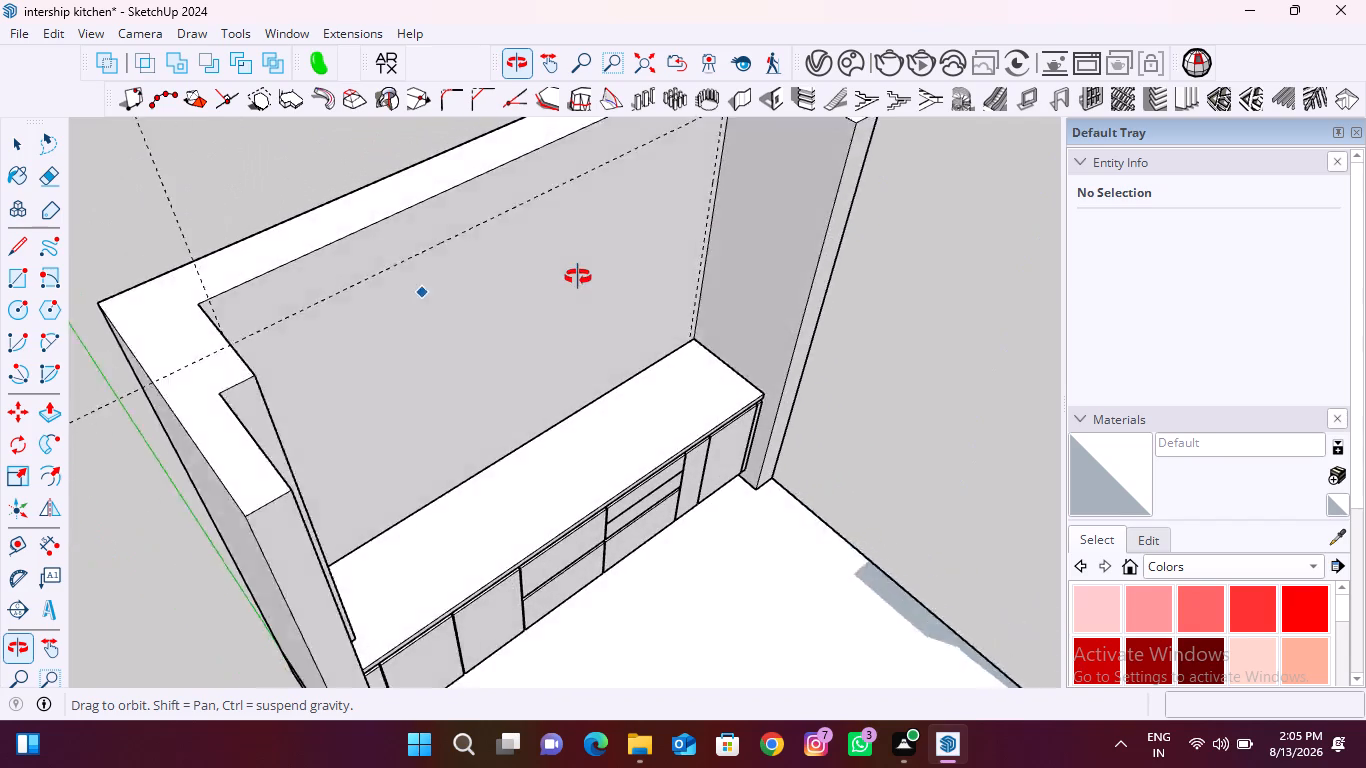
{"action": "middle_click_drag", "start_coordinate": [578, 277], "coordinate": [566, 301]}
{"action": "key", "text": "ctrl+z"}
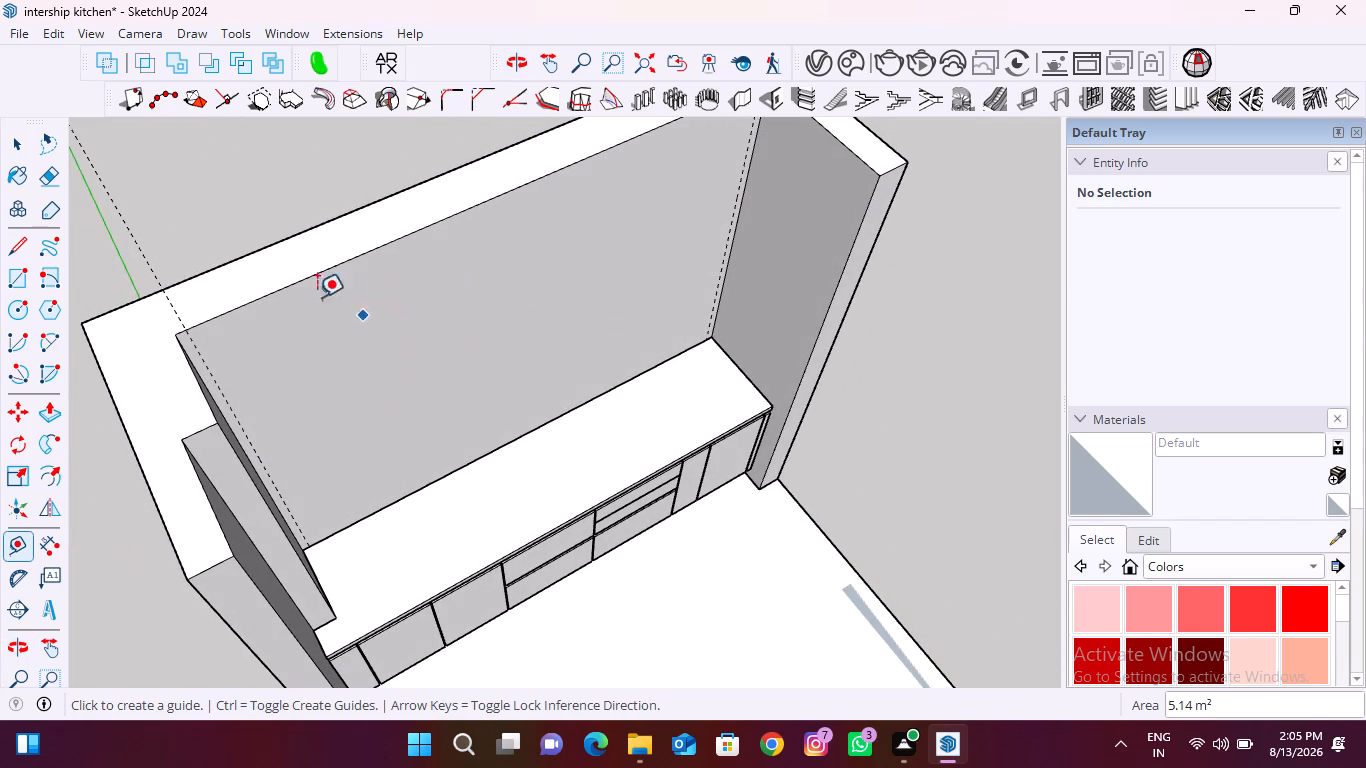
Place a horizontal guide on the back wall 260 mm straight down from its top edge.
{"action": "scroll", "coordinate": [308, 278], "scroll_direction": "up", "scroll_amount": 3}
{"action": "left_click", "coordinate": [308, 278]}
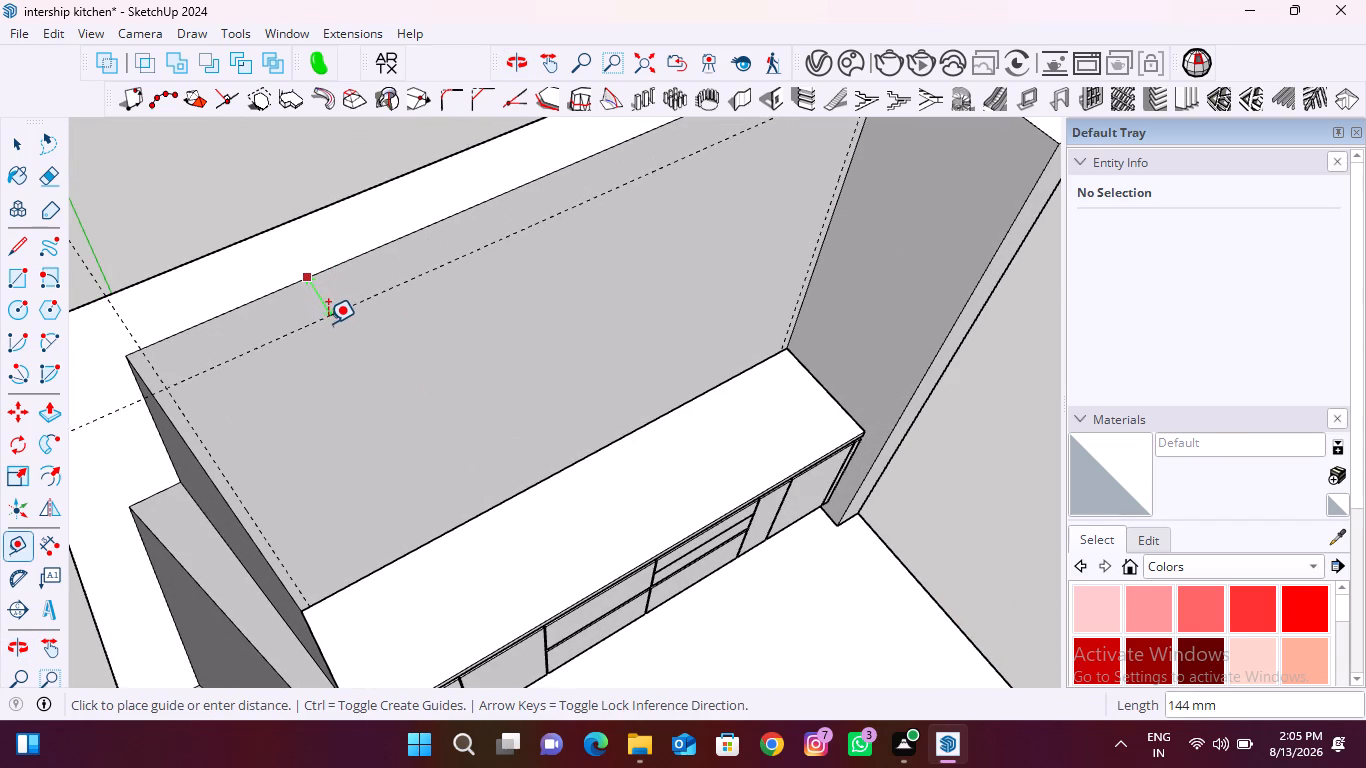
{"action": "middle_click_drag", "start_coordinate": [328, 323], "coordinate": [237, 185]}
{"action": "scroll", "coordinate": [328, 323], "scroll_direction": "up", "scroll_amount": 1}
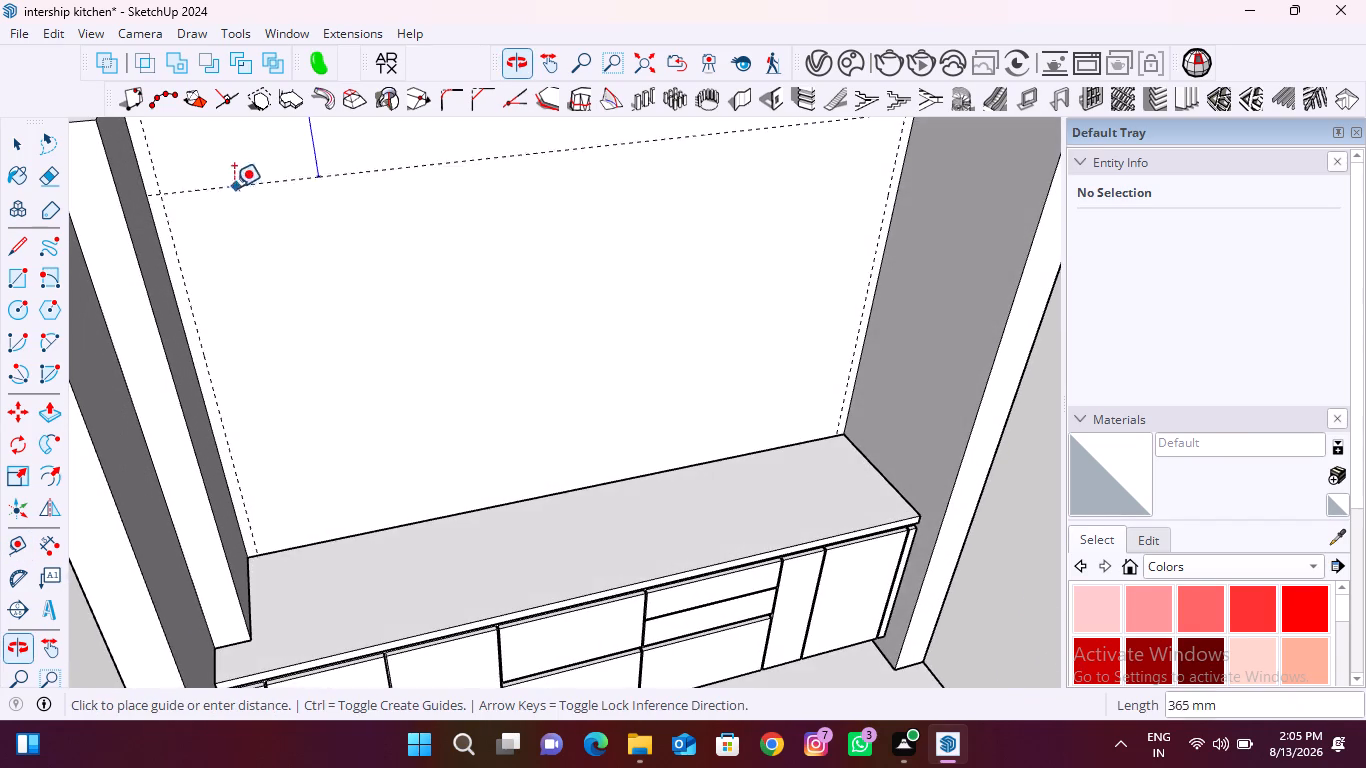
{"action": "scroll", "coordinate": [201, 262], "scroll_direction": "down", "scroll_amount": 4}
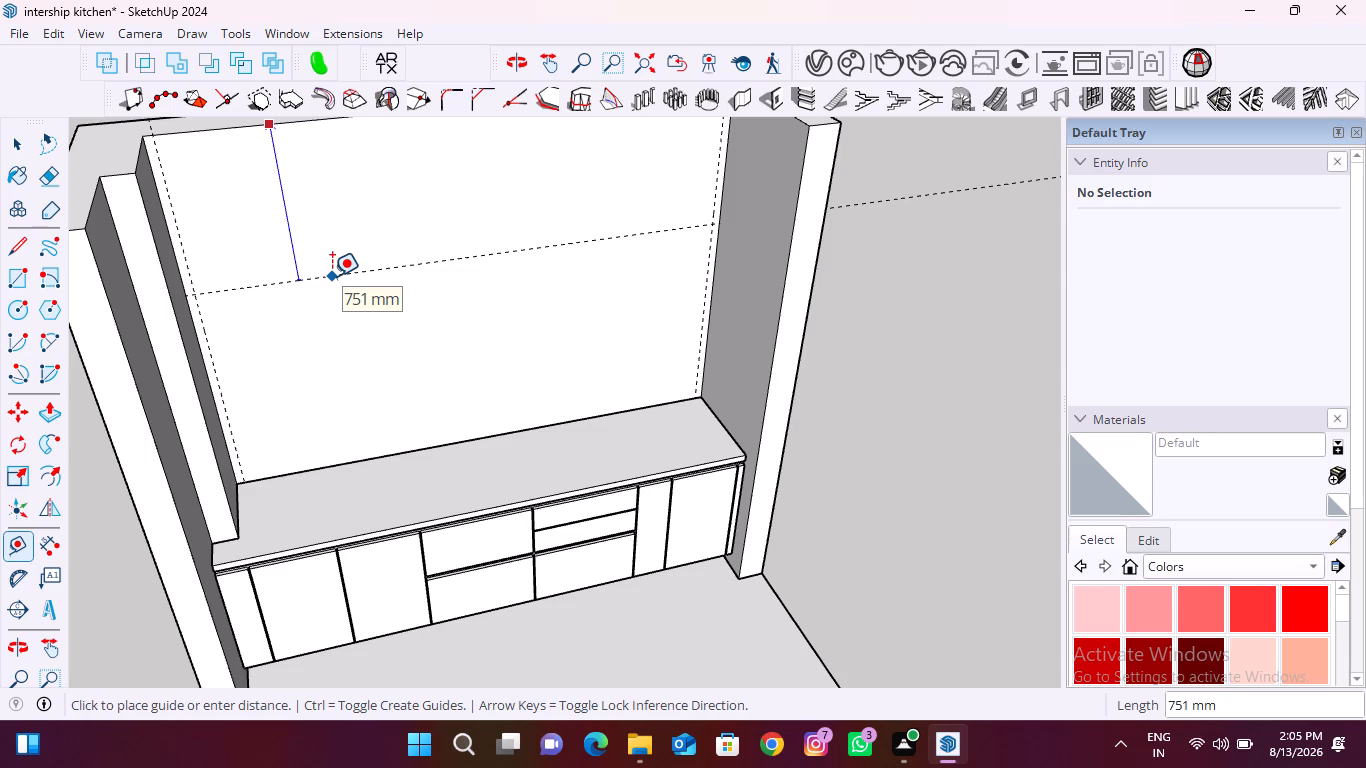
{"action": "type", "text": "260"}
{"action": "key", "text": "Return"}
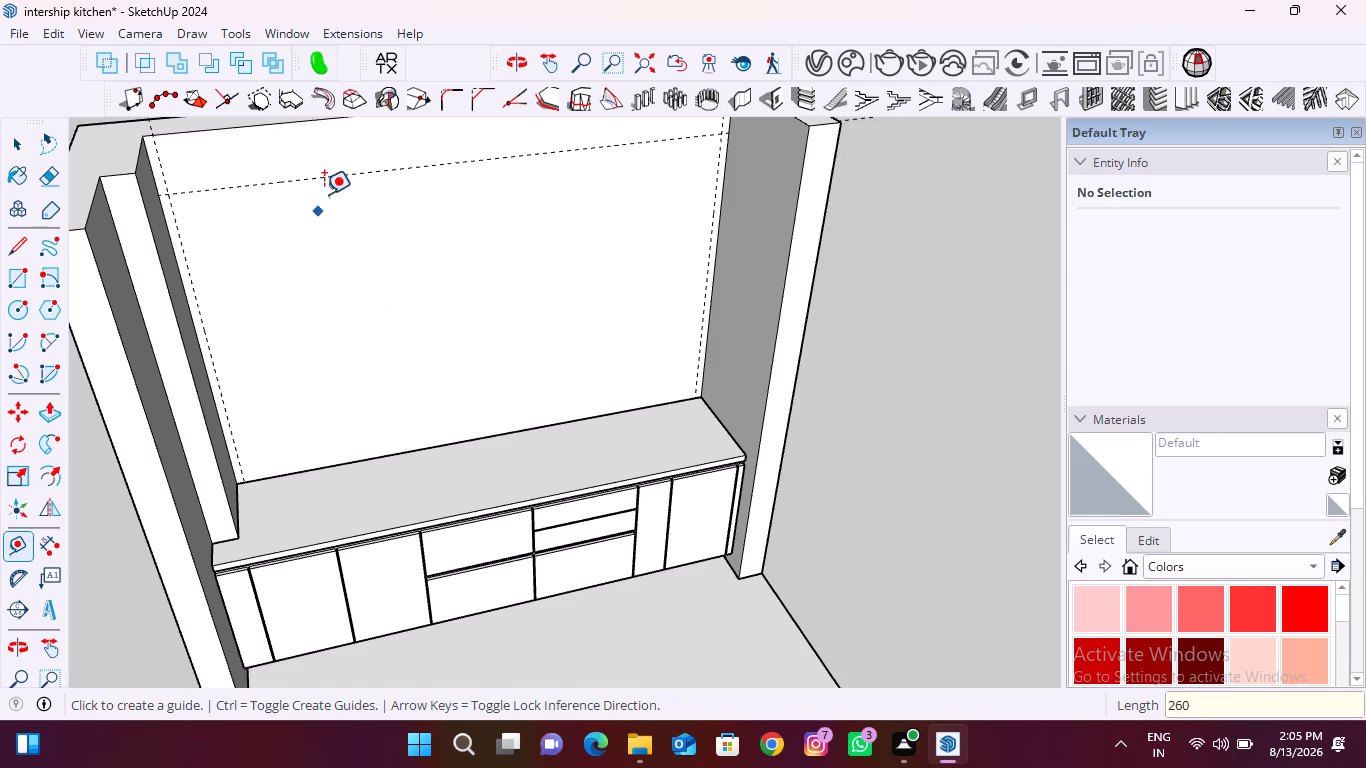
Place a second horizontal guide on the back wall 1030 mm below the 260 mm guide.
{"action": "left_click", "coordinate": [330, 182]}
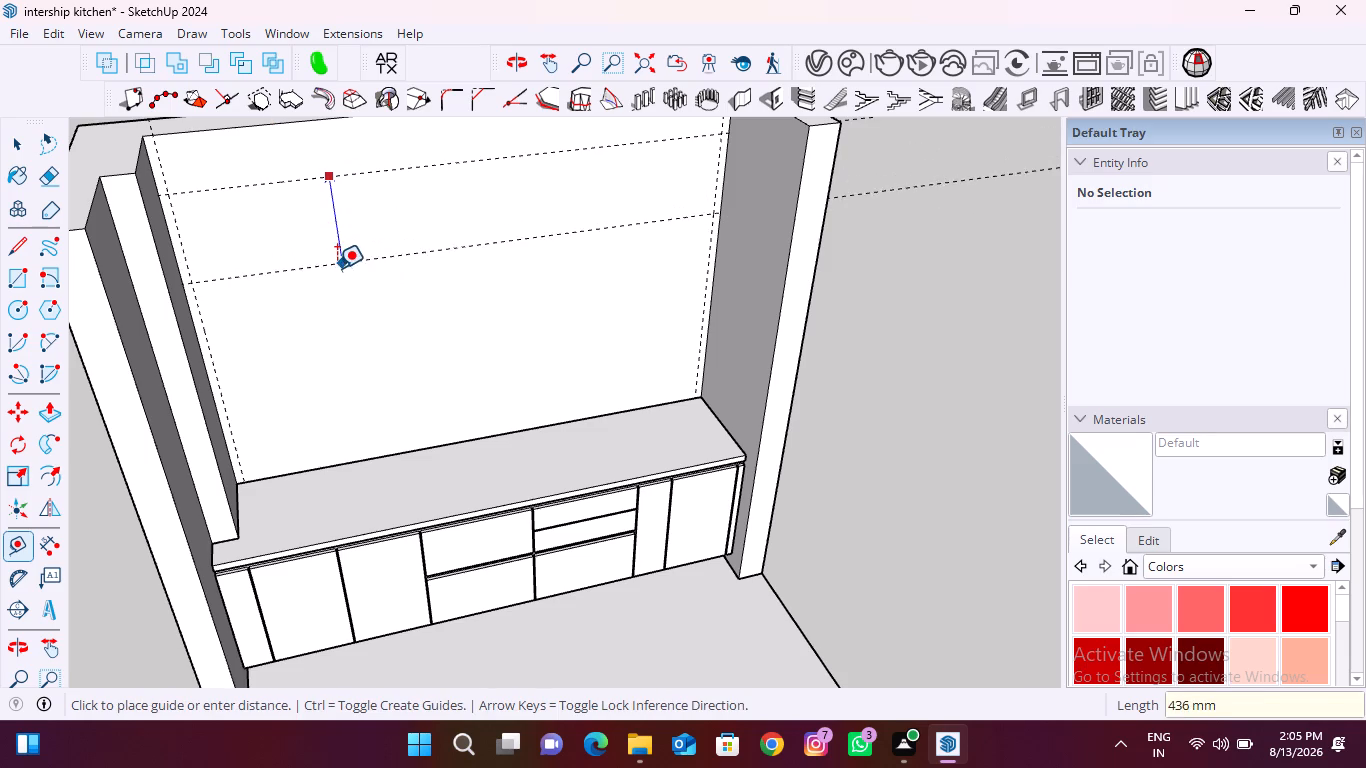
{"action": "middle_click_drag", "start_coordinate": [348, 279], "coordinate": [540, 514]}
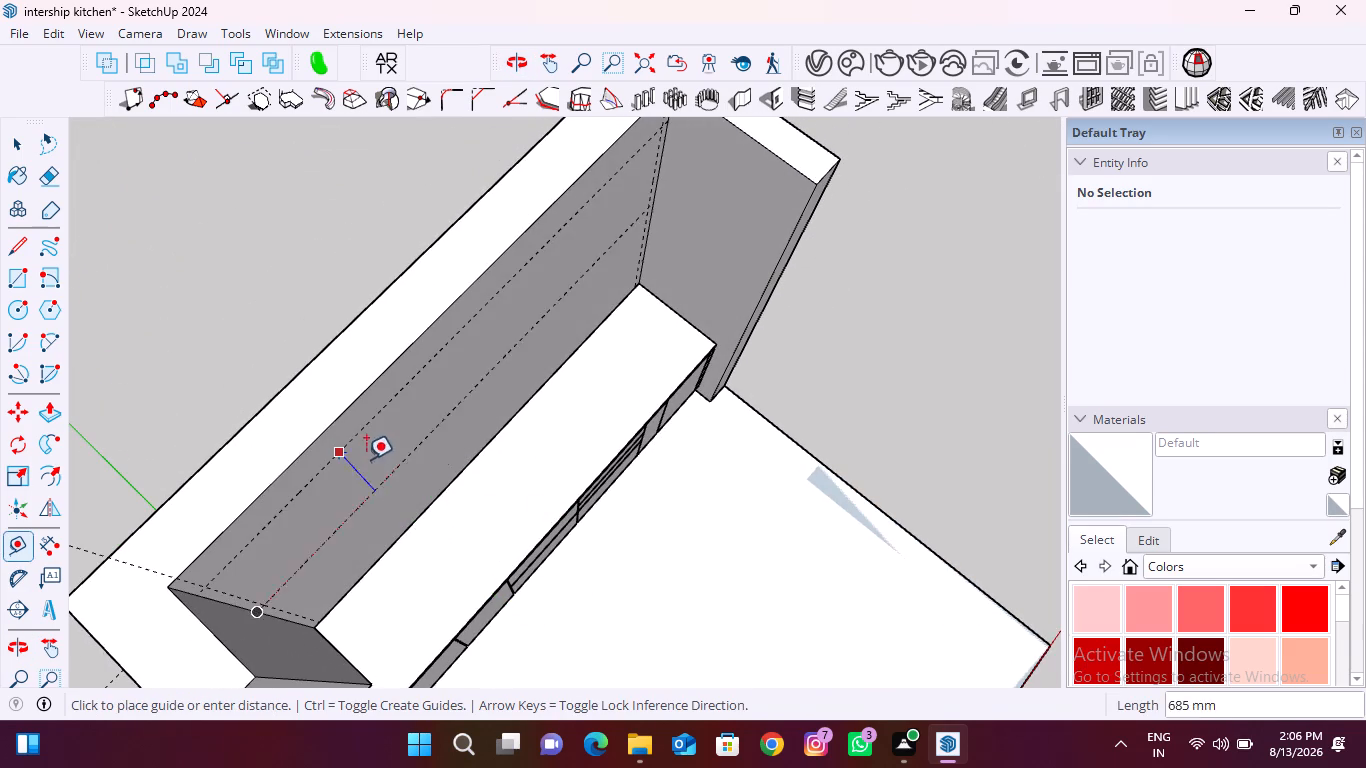
{"action": "scroll", "coordinate": [311, 472], "scroll_direction": "up", "scroll_amount": 12}
{"action": "middle_click_drag", "start_coordinate": [350, 469], "coordinate": [248, 221]}
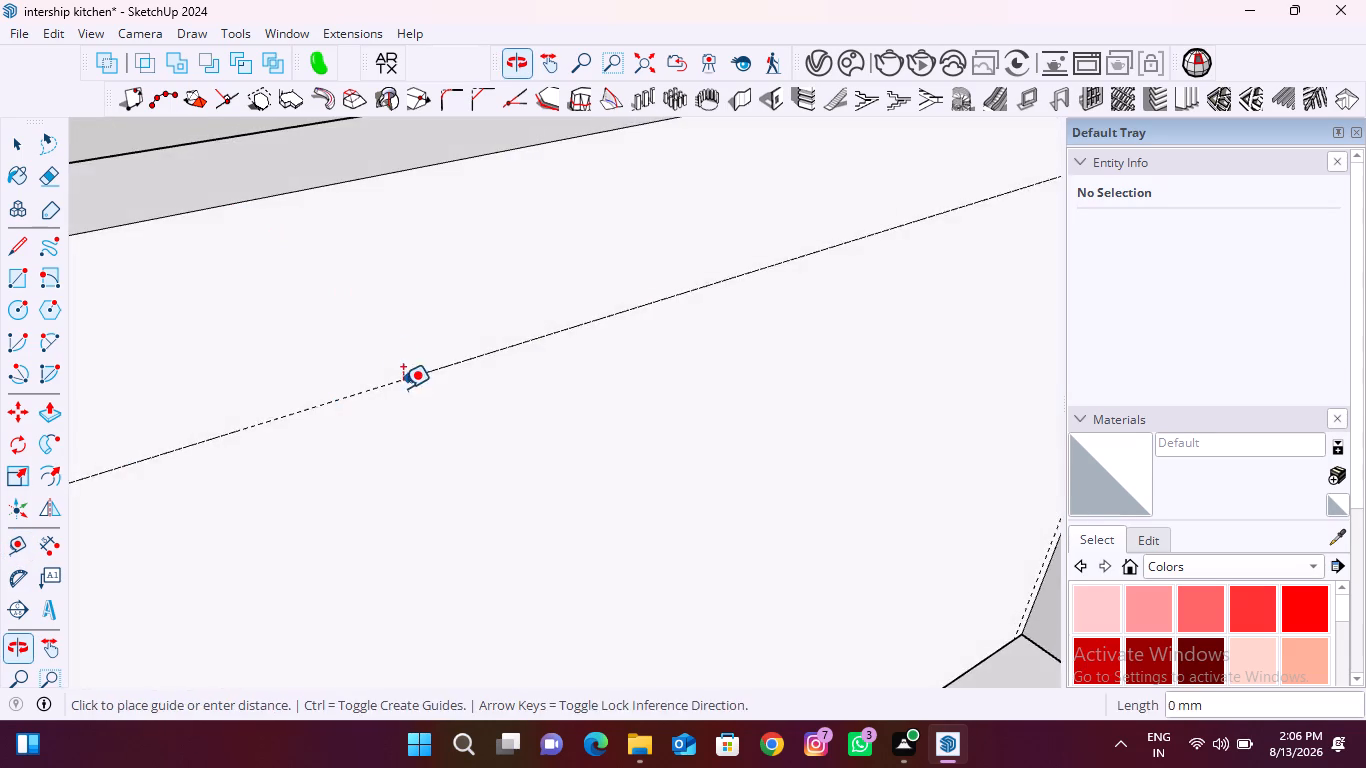
{"action": "middle_click_drag", "start_coordinate": [403, 386], "coordinate": [318, 232]}
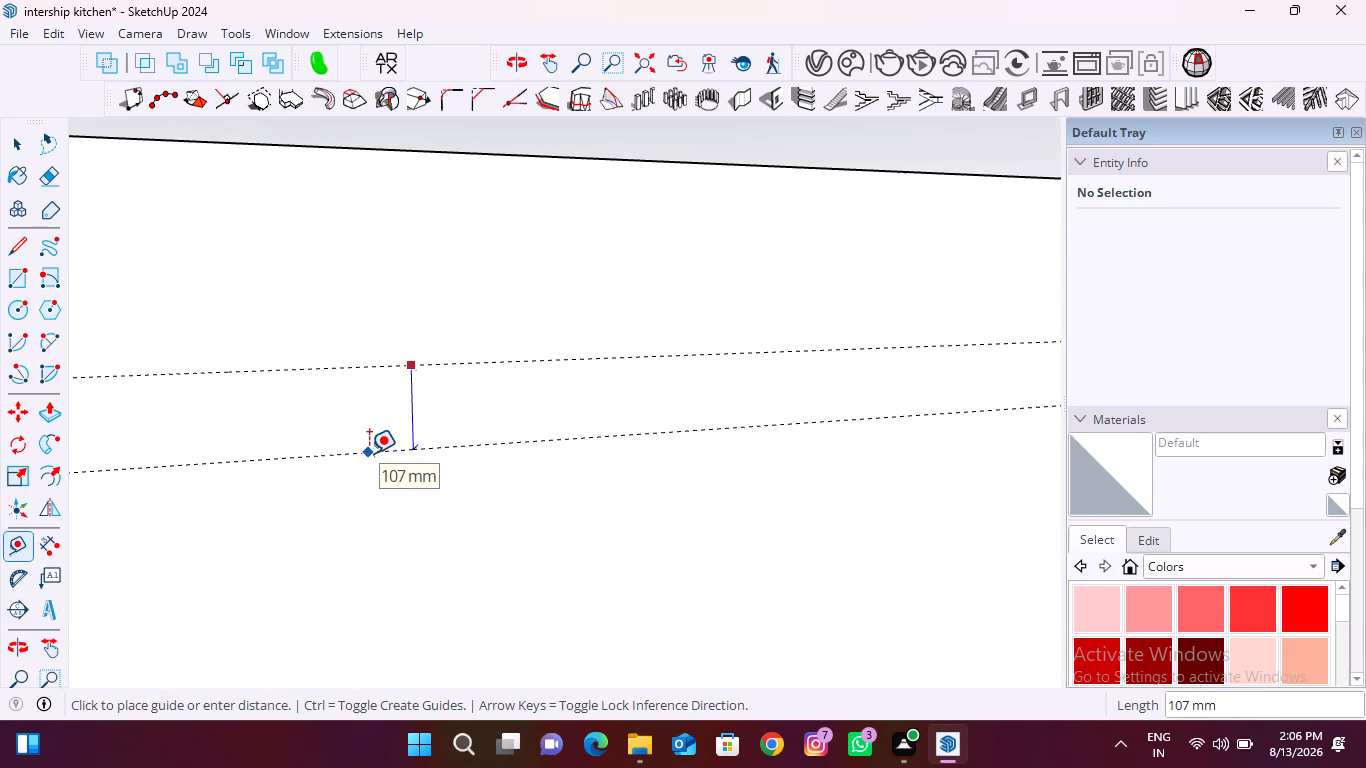
{"action": "type", "text": "1030"}
{"action": "key", "text": "Return"}
Place vertical guides on the back wall 840 mm inward from the left 40 mm guide and 580 mm beyond that one.
{"action": "scroll", "coordinate": [390, 420], "scroll_direction": "down", "scroll_amount": 10}
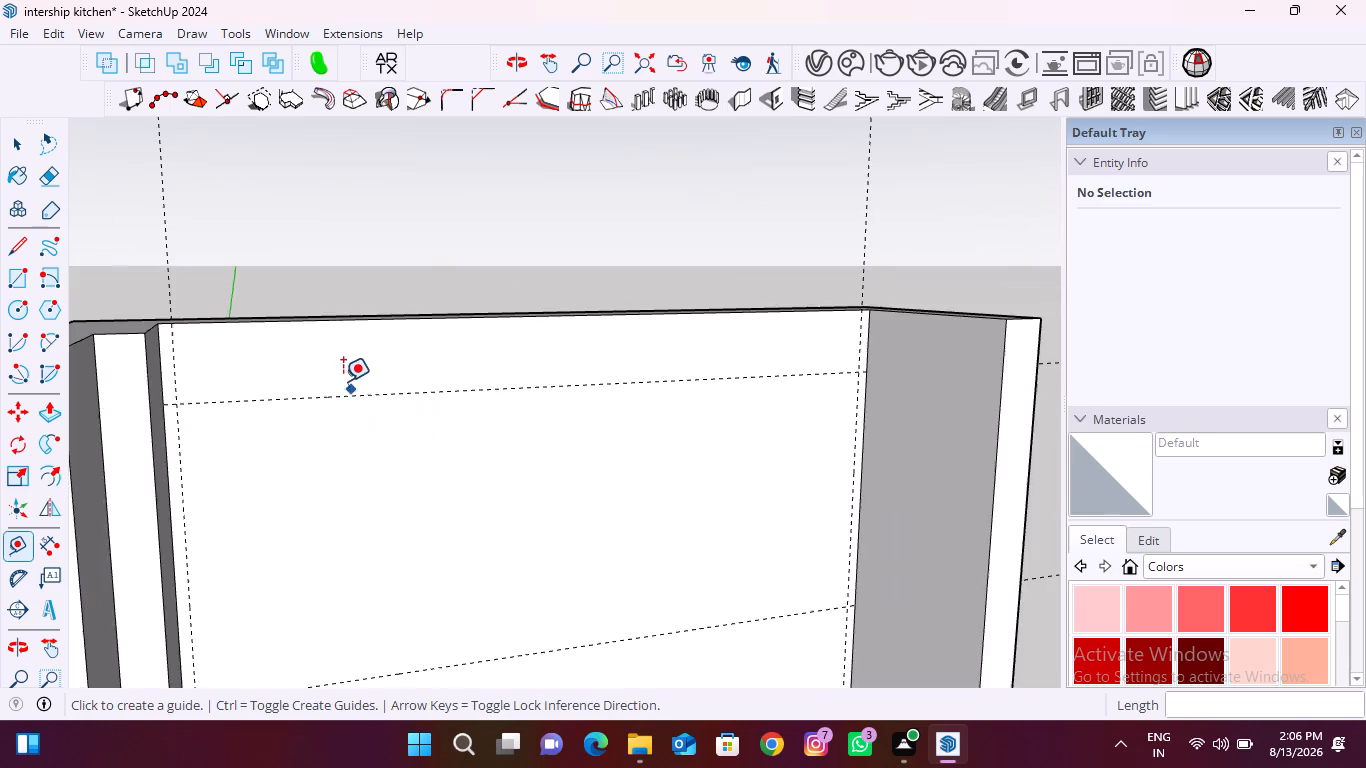
{"action": "scroll", "coordinate": [343, 381], "scroll_direction": "down", "scroll_amount": 5}
{"action": "middle_click_drag", "start_coordinate": [476, 494], "coordinate": [744, 457]}
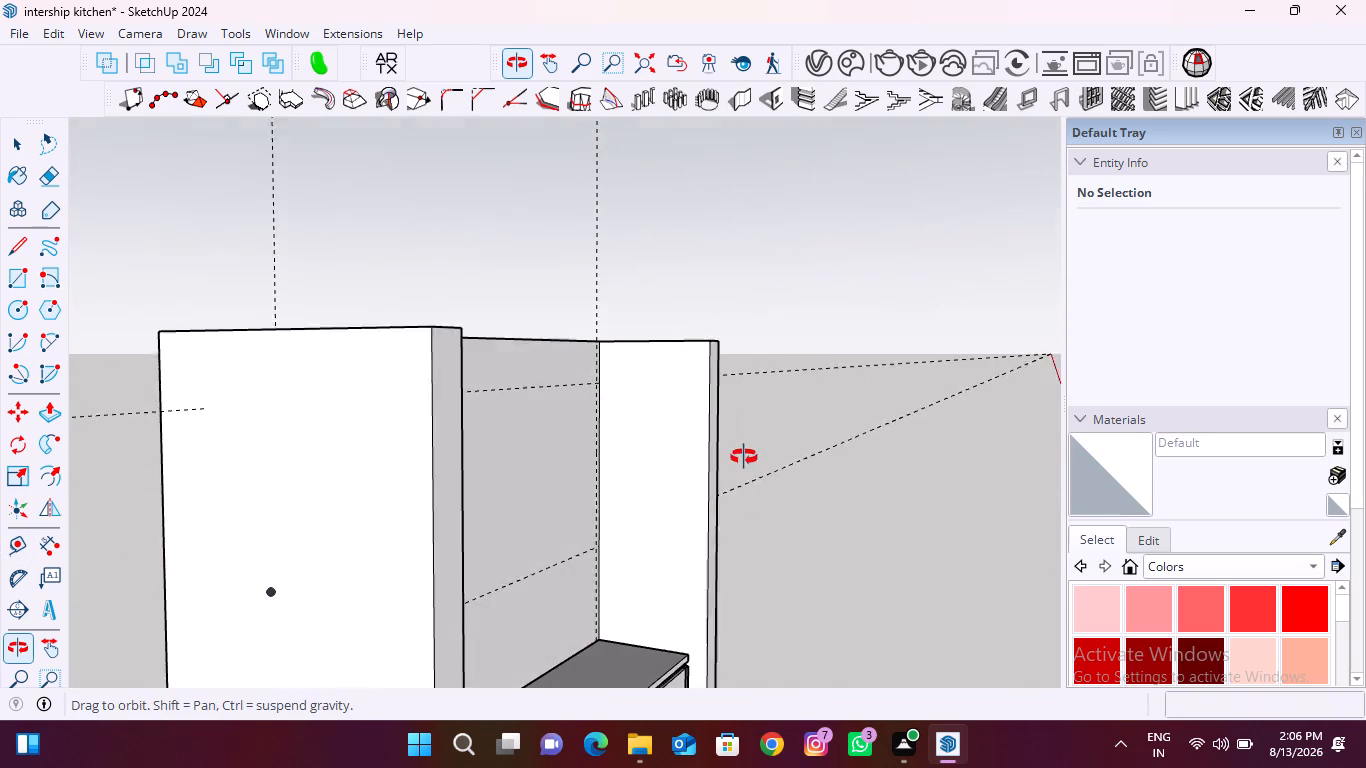
{"action": "middle_click_drag", "start_coordinate": [744, 457], "coordinate": [293, 506]}
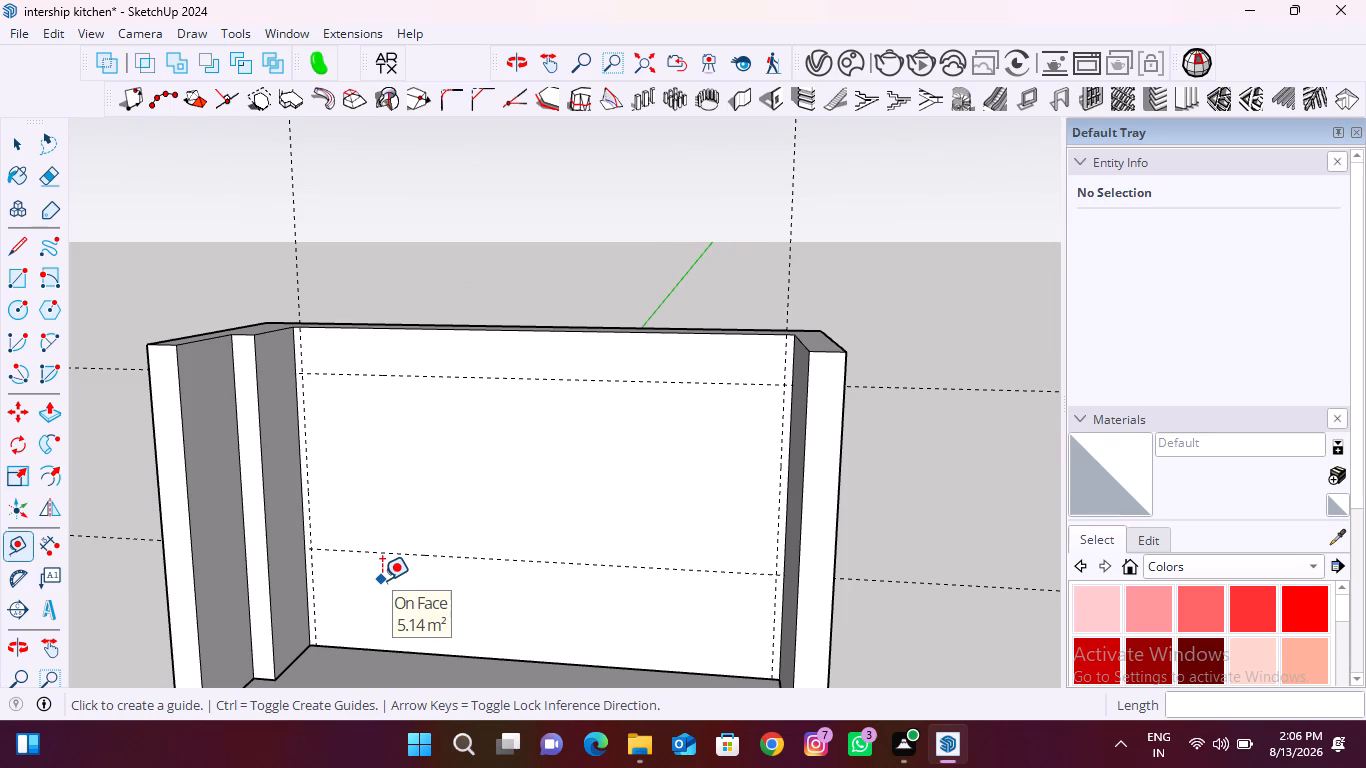
{"action": "scroll", "coordinate": [283, 340], "scroll_direction": "up", "scroll_amount": 5}
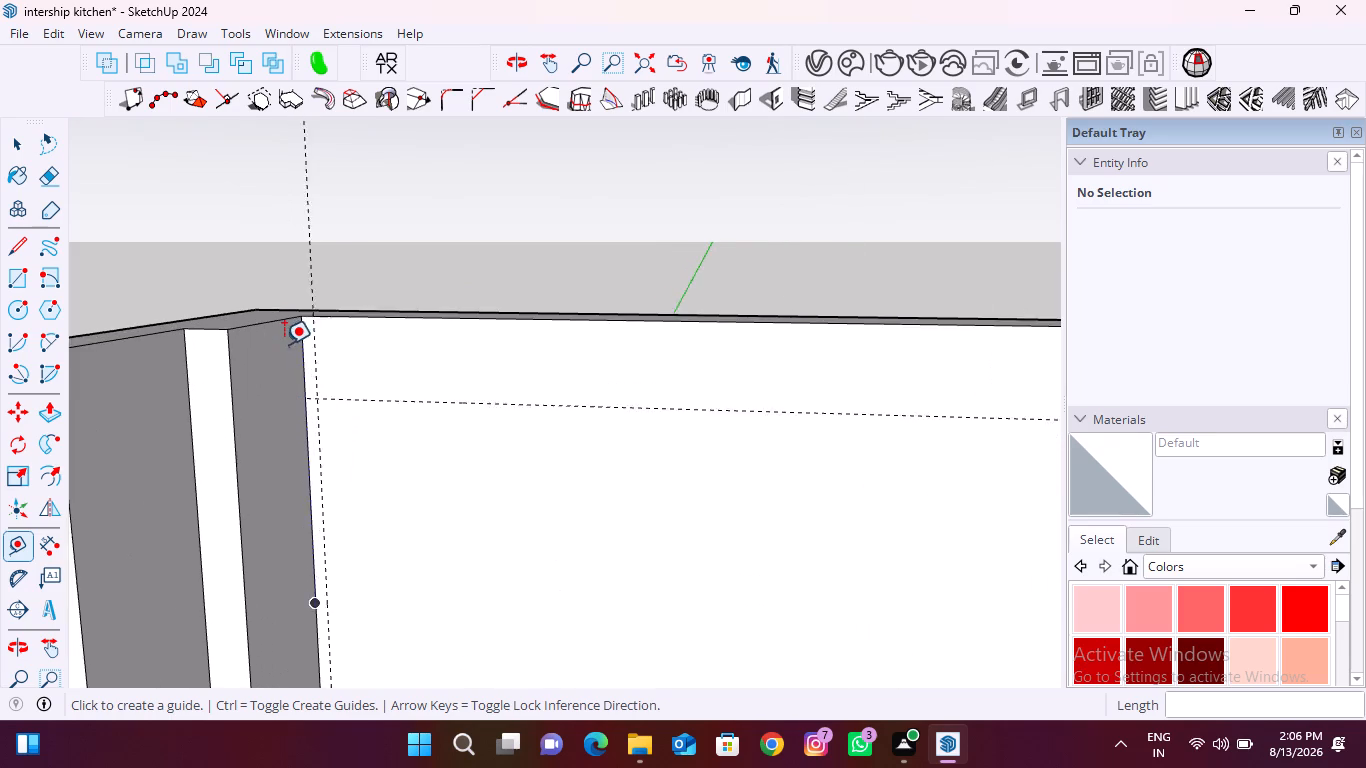
{"action": "scroll", "coordinate": [284, 344], "scroll_direction": "up", "scroll_amount": 4}
{"action": "left_click", "coordinate": [324, 362]}
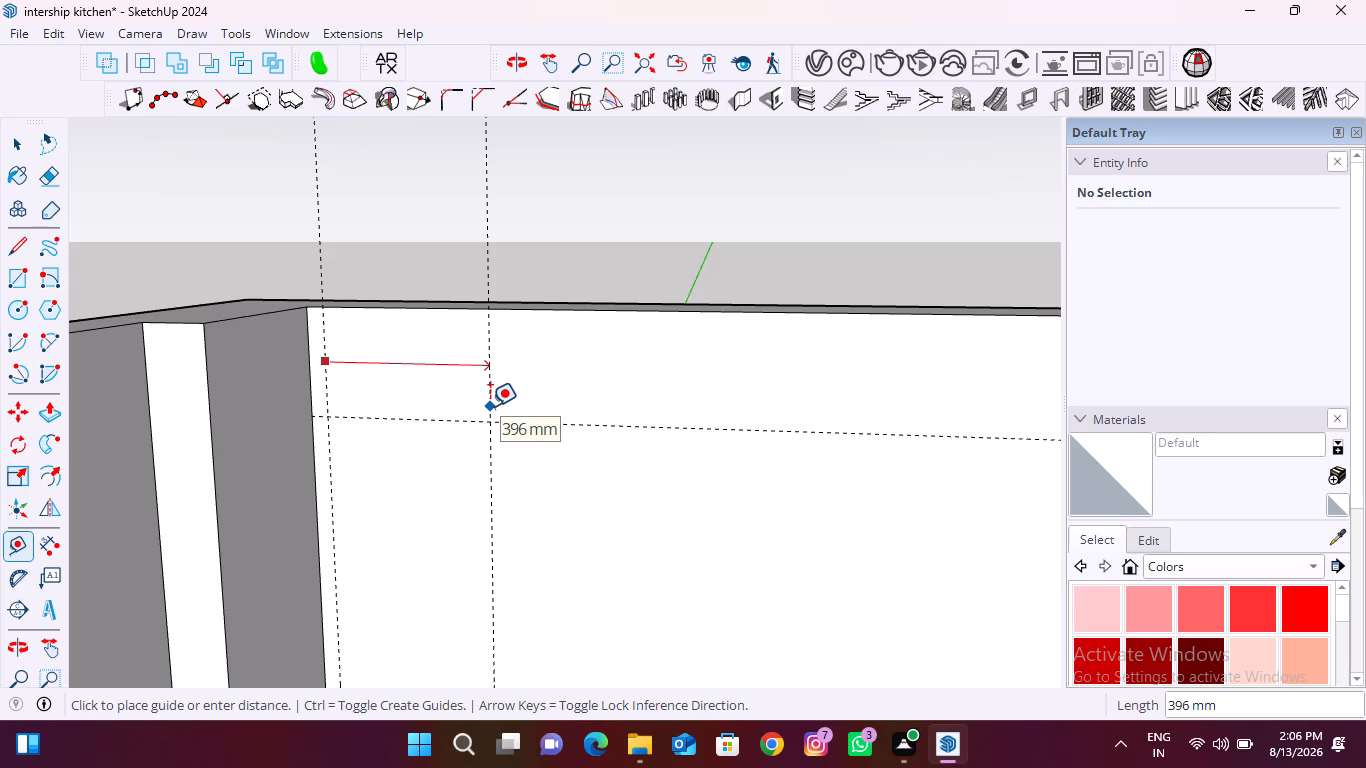
{"action": "type", "text": "840"}
{"action": "key", "text": "Return"}
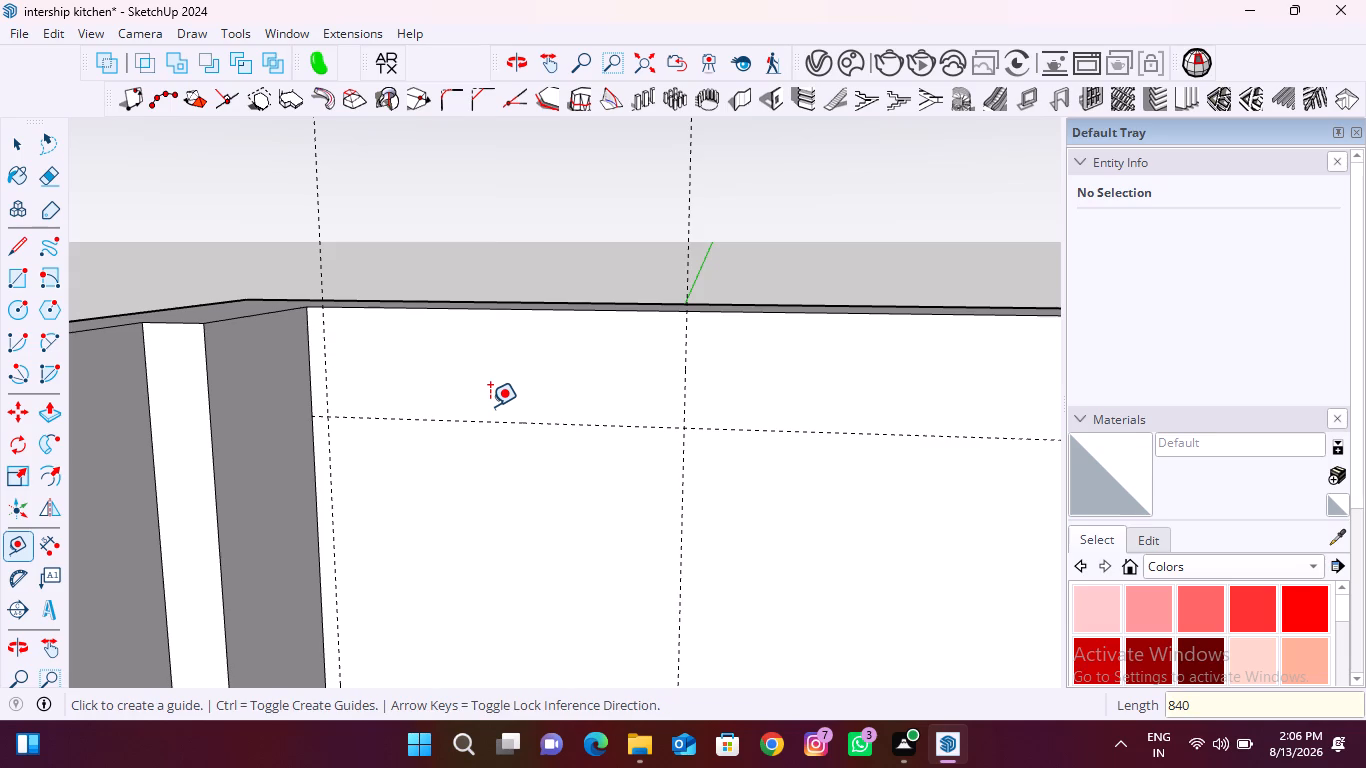
{"action": "left_click", "coordinate": [687, 486]}
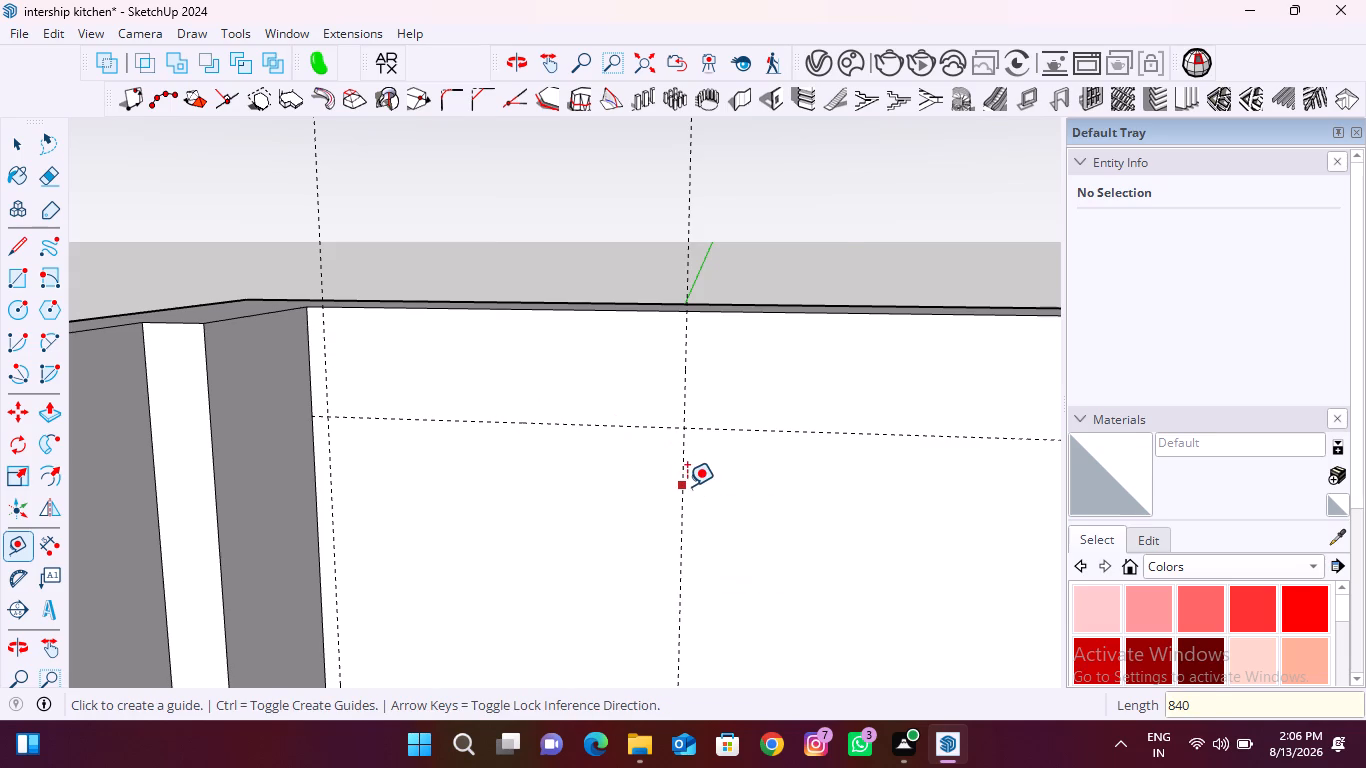
{"action": "type", "text": "580"}
{"action": "key", "text": "Return"}
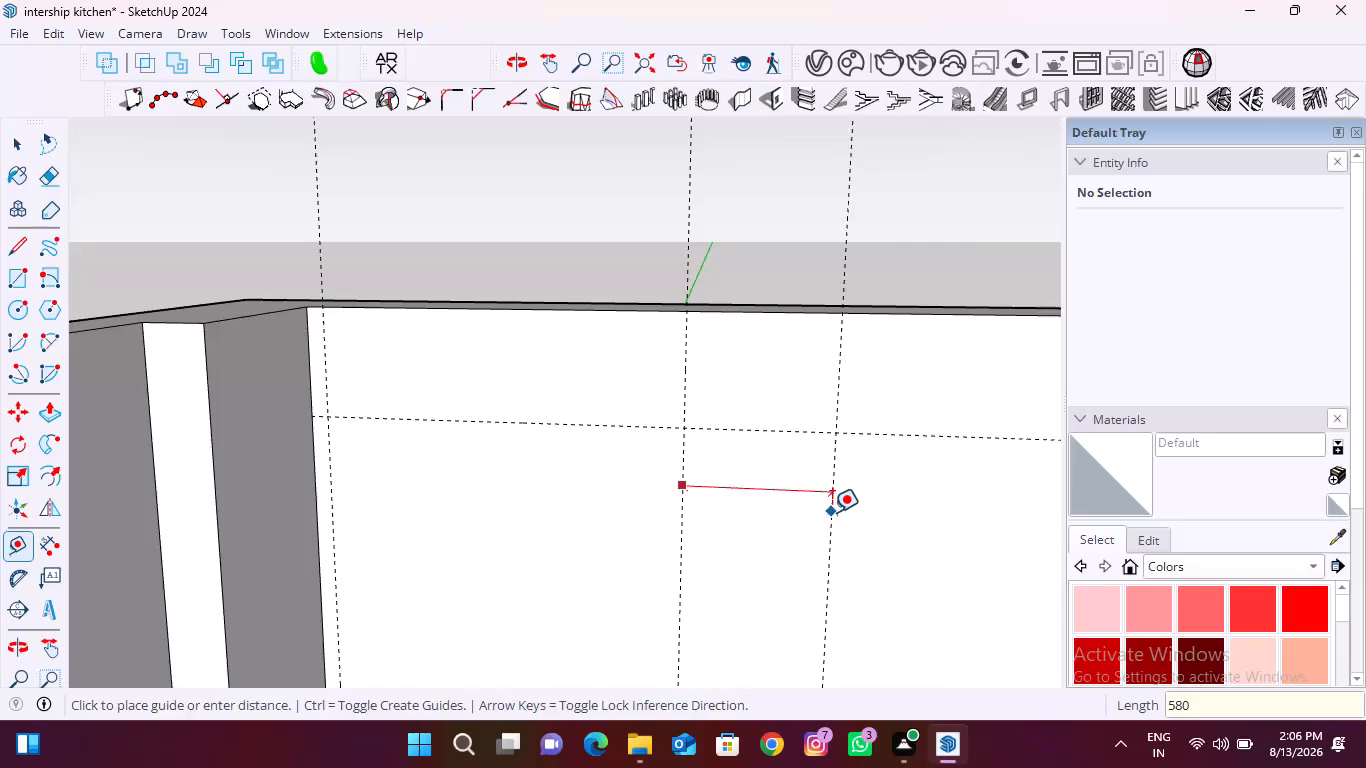
{"action": "scroll", "coordinate": [324, 372], "scroll_direction": "down", "scroll_amount": 15}
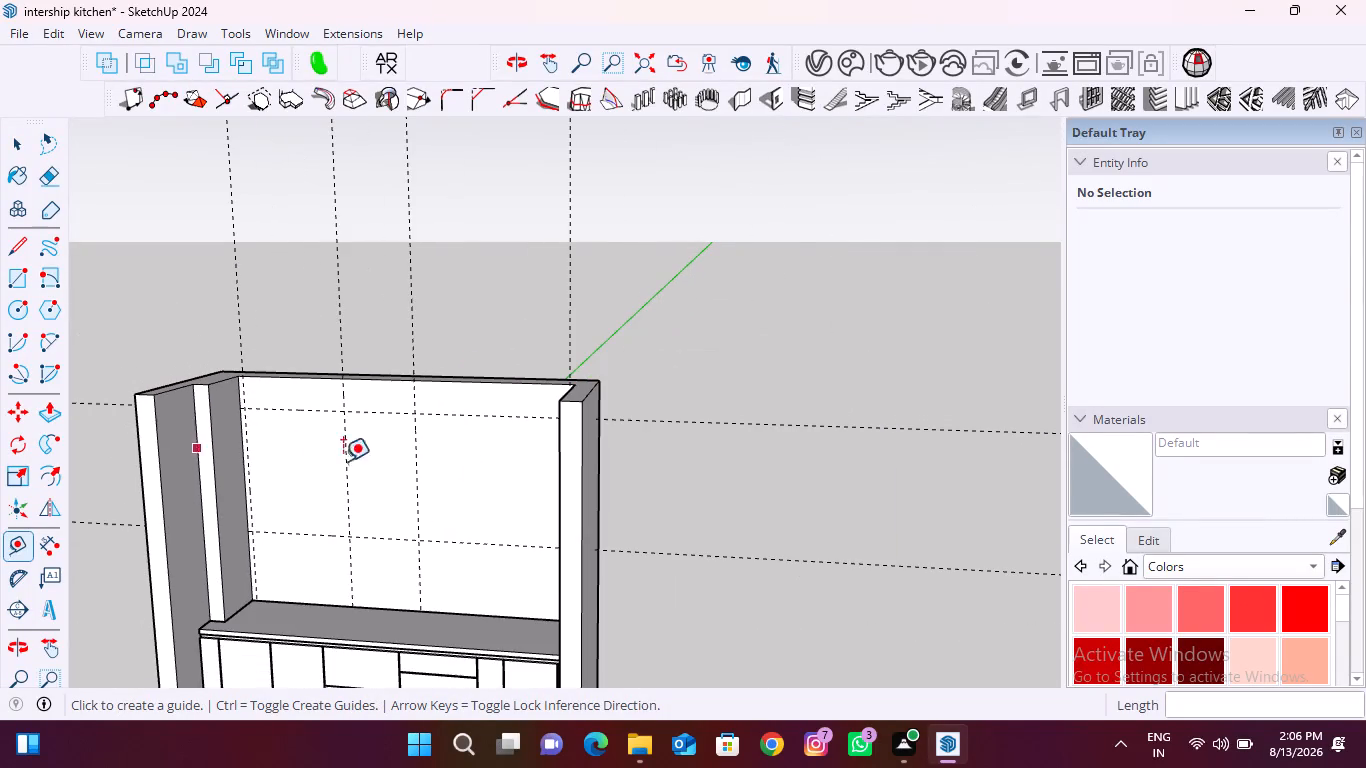
{"action": "scroll", "coordinate": [463, 471], "scroll_direction": "up", "scroll_amount": 4}
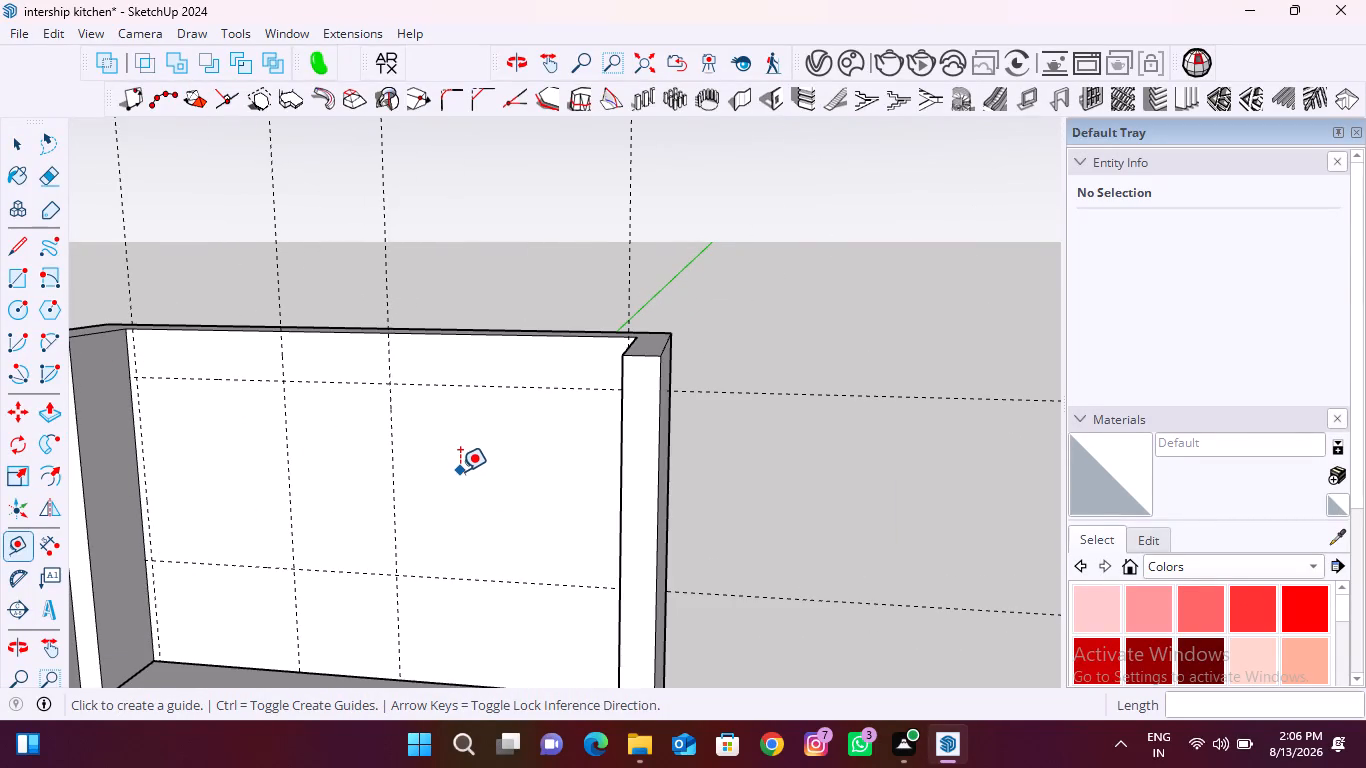
Place a vertical guide on the back wall 580 mm inward from the guide near the wall's right end.
{"action": "middle_click_drag", "start_coordinate": [458, 472], "coordinate": [684, 459]}
{"action": "scroll", "coordinate": [630, 444], "scroll_direction": "up", "scroll_amount": 4}
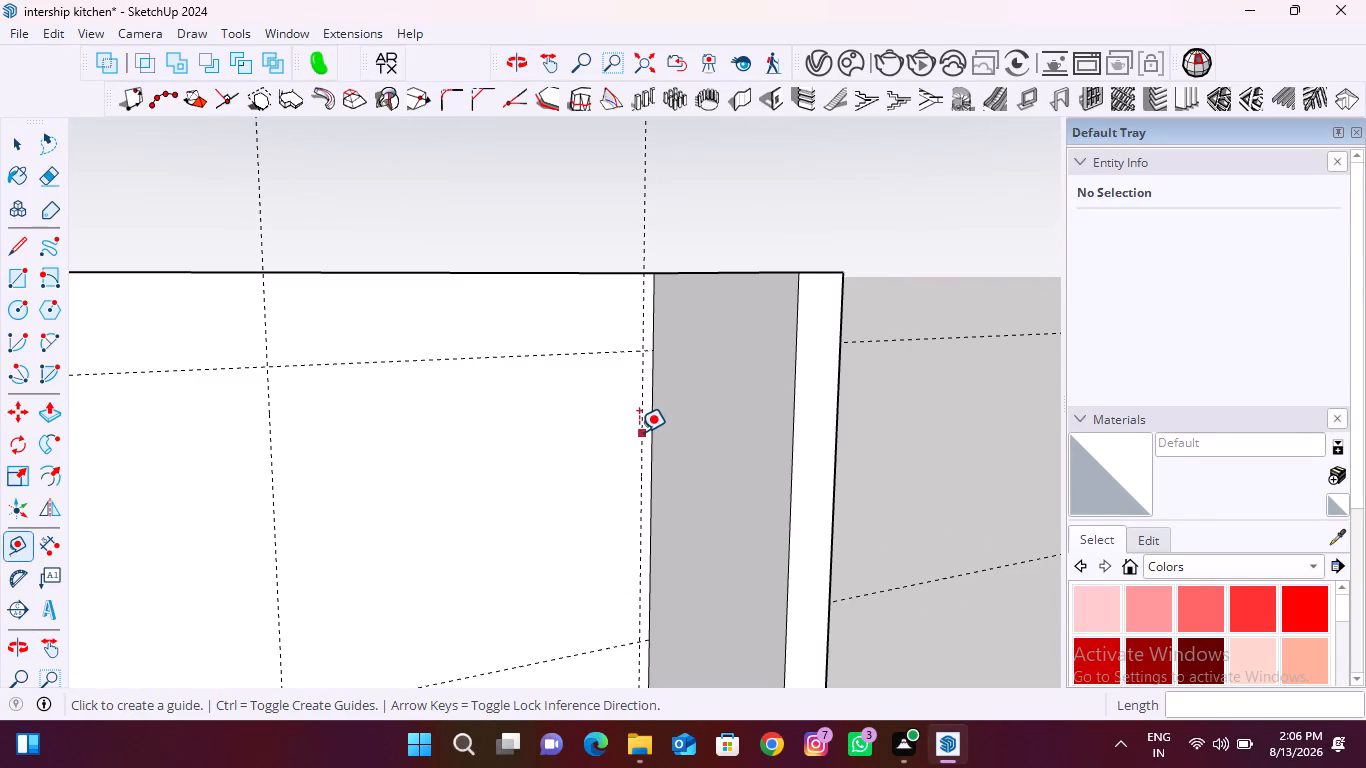
{"action": "left_click", "coordinate": [640, 429]}
{"action": "type", "text": "580"}
{"action": "key", "text": "Return"}
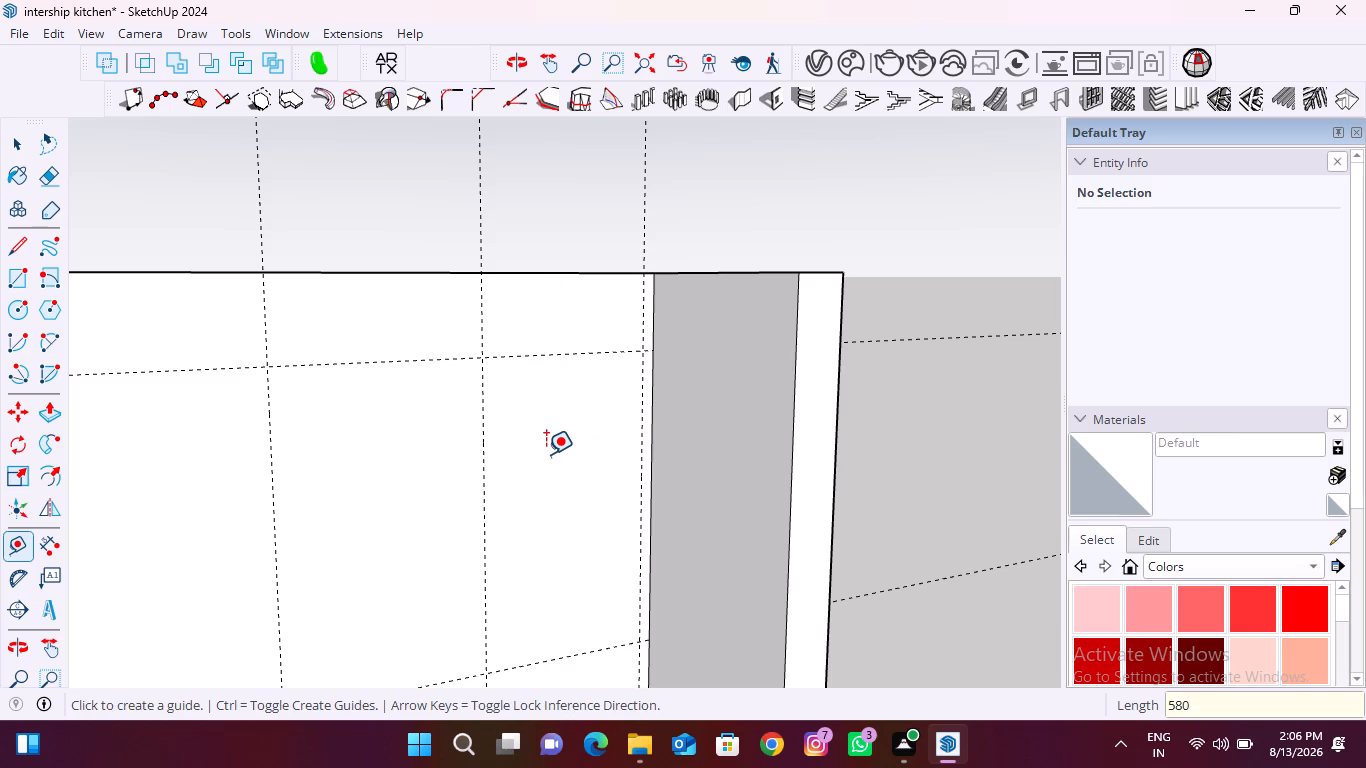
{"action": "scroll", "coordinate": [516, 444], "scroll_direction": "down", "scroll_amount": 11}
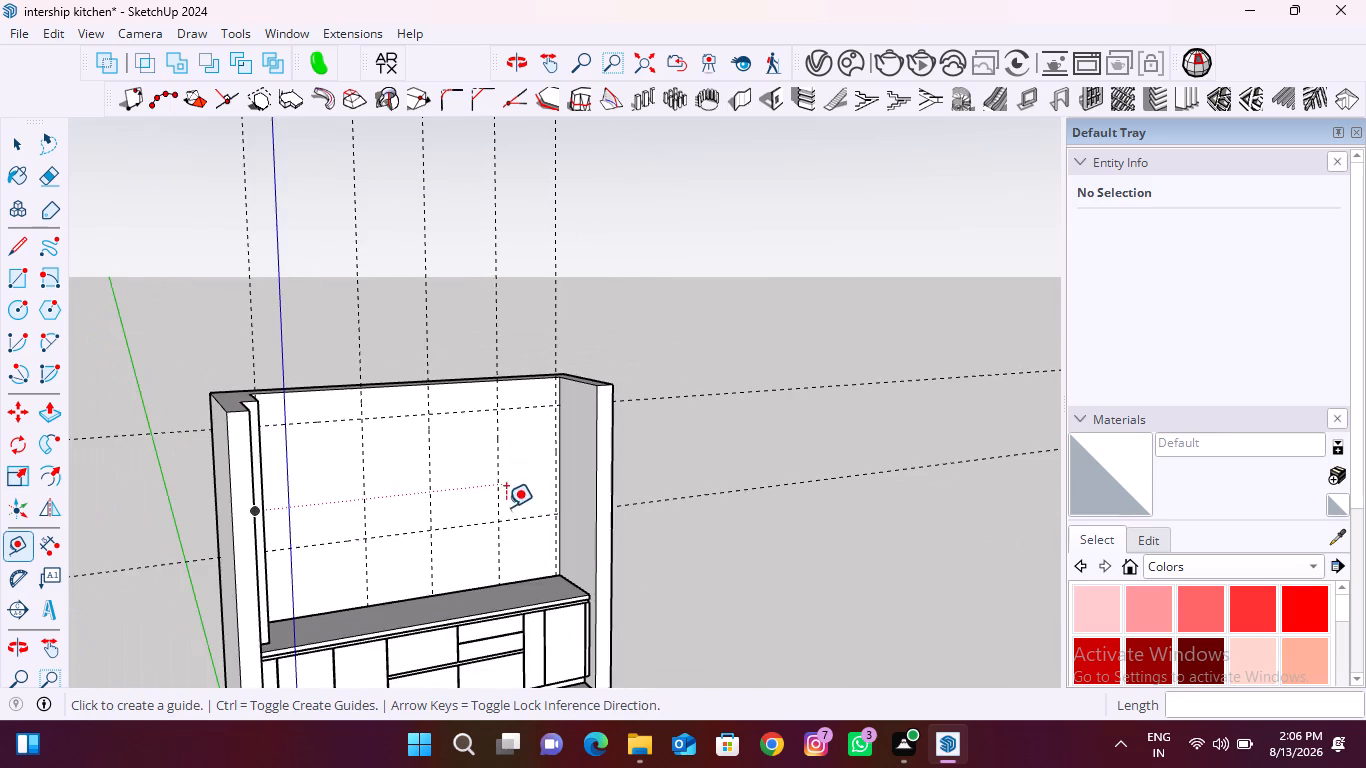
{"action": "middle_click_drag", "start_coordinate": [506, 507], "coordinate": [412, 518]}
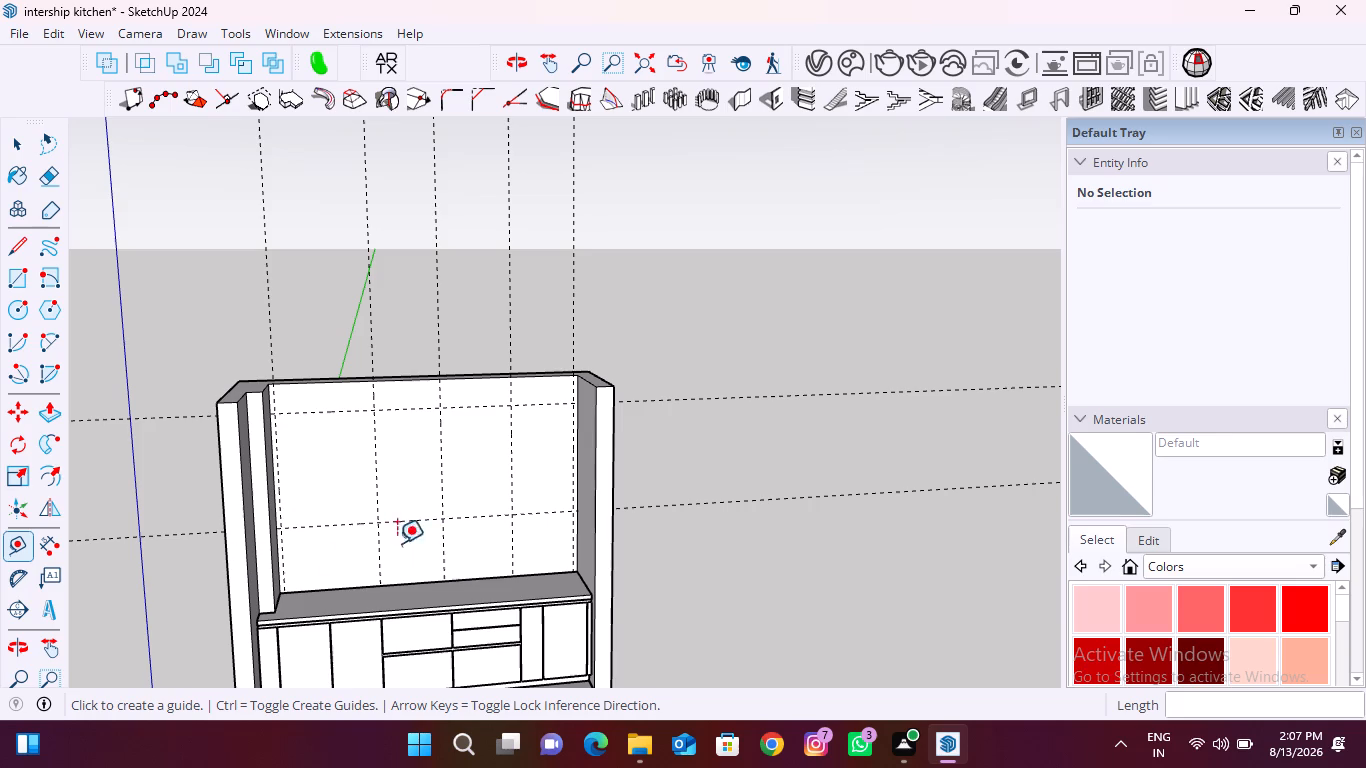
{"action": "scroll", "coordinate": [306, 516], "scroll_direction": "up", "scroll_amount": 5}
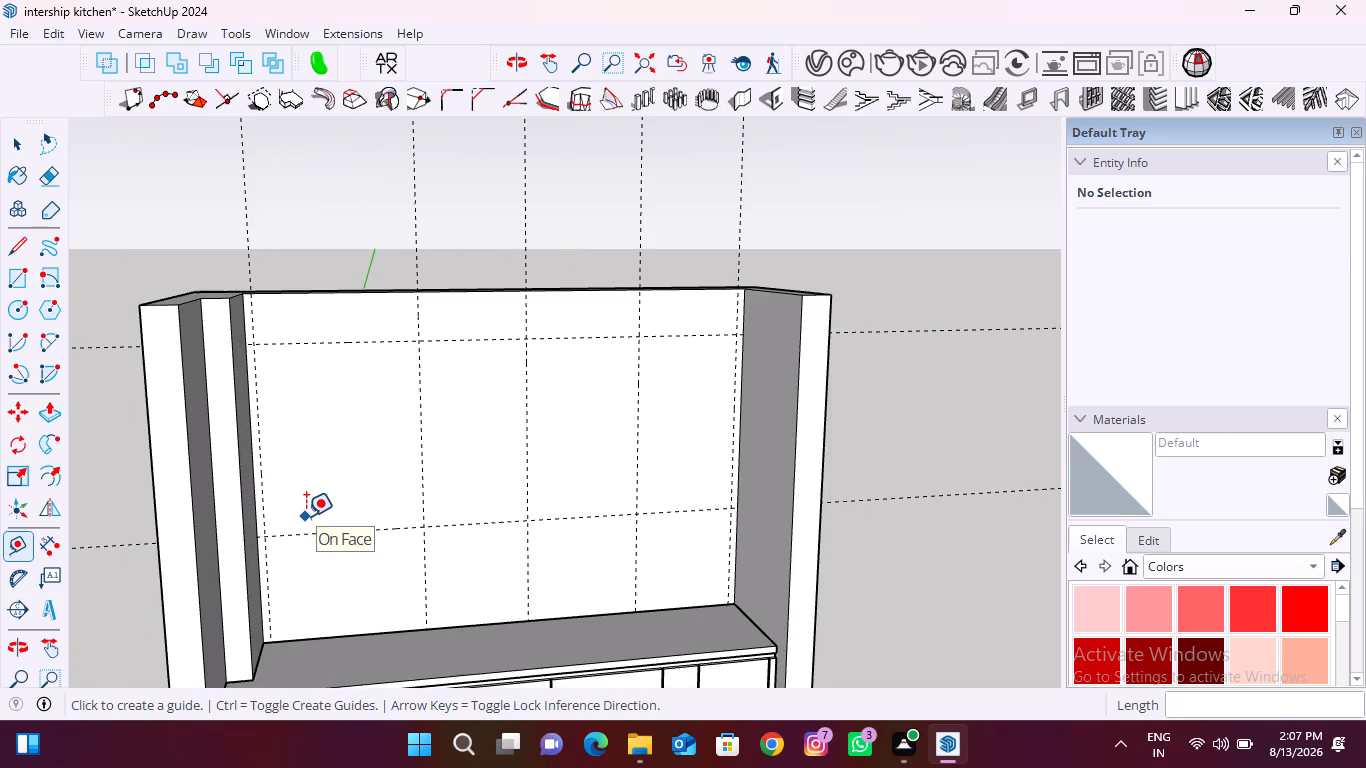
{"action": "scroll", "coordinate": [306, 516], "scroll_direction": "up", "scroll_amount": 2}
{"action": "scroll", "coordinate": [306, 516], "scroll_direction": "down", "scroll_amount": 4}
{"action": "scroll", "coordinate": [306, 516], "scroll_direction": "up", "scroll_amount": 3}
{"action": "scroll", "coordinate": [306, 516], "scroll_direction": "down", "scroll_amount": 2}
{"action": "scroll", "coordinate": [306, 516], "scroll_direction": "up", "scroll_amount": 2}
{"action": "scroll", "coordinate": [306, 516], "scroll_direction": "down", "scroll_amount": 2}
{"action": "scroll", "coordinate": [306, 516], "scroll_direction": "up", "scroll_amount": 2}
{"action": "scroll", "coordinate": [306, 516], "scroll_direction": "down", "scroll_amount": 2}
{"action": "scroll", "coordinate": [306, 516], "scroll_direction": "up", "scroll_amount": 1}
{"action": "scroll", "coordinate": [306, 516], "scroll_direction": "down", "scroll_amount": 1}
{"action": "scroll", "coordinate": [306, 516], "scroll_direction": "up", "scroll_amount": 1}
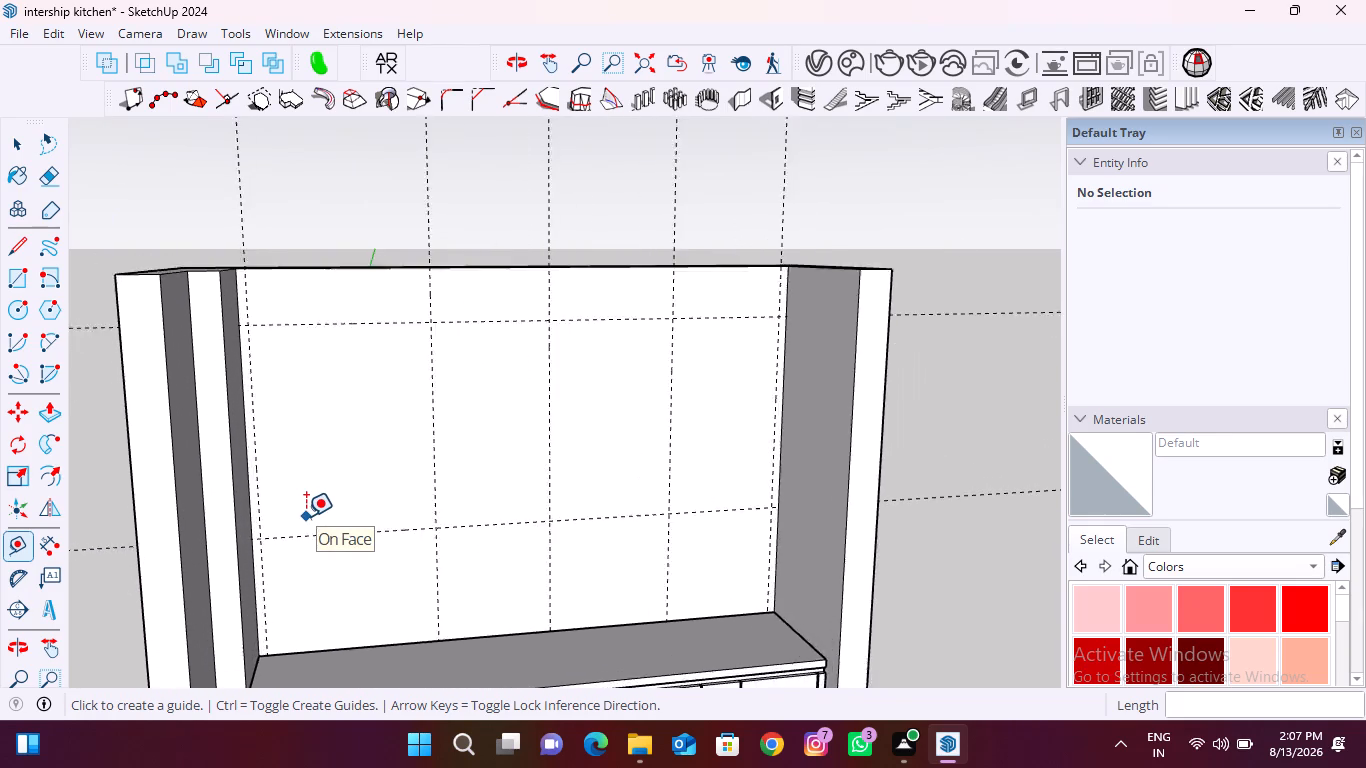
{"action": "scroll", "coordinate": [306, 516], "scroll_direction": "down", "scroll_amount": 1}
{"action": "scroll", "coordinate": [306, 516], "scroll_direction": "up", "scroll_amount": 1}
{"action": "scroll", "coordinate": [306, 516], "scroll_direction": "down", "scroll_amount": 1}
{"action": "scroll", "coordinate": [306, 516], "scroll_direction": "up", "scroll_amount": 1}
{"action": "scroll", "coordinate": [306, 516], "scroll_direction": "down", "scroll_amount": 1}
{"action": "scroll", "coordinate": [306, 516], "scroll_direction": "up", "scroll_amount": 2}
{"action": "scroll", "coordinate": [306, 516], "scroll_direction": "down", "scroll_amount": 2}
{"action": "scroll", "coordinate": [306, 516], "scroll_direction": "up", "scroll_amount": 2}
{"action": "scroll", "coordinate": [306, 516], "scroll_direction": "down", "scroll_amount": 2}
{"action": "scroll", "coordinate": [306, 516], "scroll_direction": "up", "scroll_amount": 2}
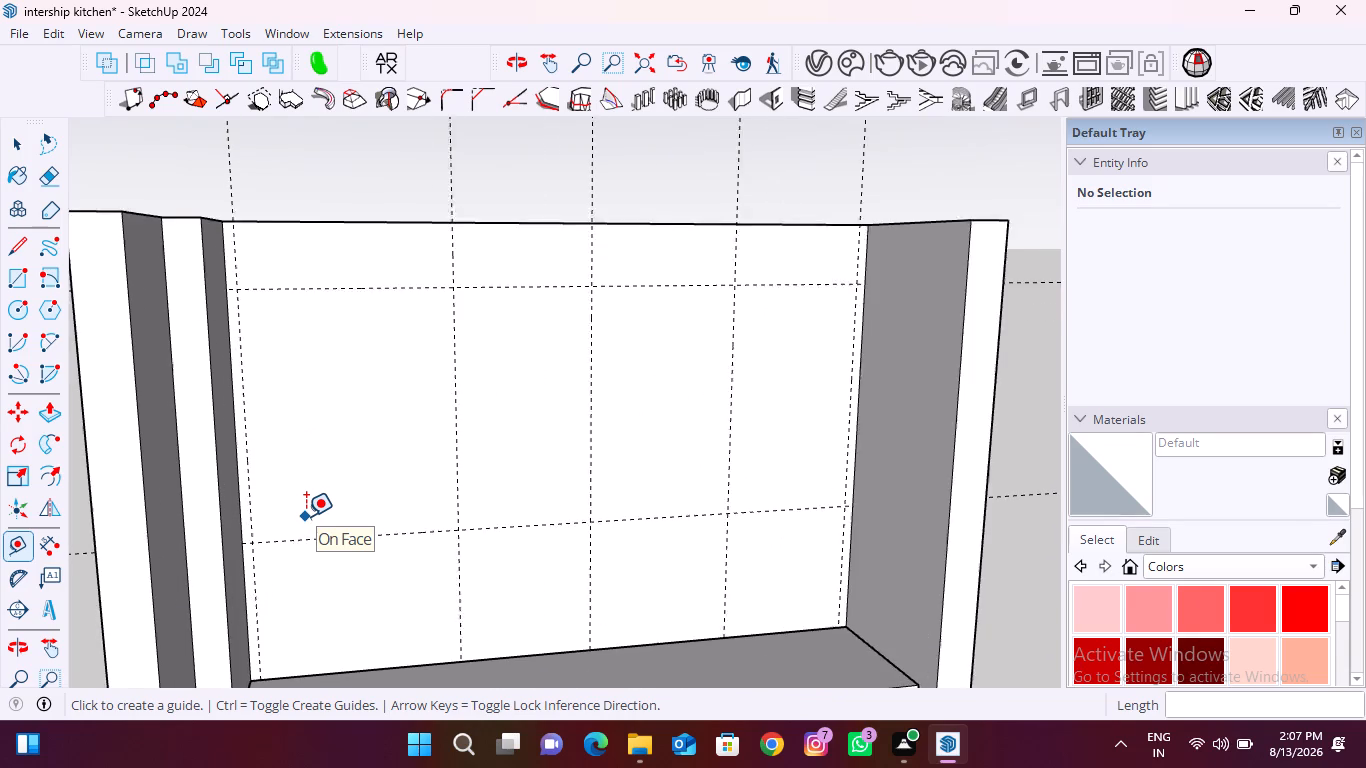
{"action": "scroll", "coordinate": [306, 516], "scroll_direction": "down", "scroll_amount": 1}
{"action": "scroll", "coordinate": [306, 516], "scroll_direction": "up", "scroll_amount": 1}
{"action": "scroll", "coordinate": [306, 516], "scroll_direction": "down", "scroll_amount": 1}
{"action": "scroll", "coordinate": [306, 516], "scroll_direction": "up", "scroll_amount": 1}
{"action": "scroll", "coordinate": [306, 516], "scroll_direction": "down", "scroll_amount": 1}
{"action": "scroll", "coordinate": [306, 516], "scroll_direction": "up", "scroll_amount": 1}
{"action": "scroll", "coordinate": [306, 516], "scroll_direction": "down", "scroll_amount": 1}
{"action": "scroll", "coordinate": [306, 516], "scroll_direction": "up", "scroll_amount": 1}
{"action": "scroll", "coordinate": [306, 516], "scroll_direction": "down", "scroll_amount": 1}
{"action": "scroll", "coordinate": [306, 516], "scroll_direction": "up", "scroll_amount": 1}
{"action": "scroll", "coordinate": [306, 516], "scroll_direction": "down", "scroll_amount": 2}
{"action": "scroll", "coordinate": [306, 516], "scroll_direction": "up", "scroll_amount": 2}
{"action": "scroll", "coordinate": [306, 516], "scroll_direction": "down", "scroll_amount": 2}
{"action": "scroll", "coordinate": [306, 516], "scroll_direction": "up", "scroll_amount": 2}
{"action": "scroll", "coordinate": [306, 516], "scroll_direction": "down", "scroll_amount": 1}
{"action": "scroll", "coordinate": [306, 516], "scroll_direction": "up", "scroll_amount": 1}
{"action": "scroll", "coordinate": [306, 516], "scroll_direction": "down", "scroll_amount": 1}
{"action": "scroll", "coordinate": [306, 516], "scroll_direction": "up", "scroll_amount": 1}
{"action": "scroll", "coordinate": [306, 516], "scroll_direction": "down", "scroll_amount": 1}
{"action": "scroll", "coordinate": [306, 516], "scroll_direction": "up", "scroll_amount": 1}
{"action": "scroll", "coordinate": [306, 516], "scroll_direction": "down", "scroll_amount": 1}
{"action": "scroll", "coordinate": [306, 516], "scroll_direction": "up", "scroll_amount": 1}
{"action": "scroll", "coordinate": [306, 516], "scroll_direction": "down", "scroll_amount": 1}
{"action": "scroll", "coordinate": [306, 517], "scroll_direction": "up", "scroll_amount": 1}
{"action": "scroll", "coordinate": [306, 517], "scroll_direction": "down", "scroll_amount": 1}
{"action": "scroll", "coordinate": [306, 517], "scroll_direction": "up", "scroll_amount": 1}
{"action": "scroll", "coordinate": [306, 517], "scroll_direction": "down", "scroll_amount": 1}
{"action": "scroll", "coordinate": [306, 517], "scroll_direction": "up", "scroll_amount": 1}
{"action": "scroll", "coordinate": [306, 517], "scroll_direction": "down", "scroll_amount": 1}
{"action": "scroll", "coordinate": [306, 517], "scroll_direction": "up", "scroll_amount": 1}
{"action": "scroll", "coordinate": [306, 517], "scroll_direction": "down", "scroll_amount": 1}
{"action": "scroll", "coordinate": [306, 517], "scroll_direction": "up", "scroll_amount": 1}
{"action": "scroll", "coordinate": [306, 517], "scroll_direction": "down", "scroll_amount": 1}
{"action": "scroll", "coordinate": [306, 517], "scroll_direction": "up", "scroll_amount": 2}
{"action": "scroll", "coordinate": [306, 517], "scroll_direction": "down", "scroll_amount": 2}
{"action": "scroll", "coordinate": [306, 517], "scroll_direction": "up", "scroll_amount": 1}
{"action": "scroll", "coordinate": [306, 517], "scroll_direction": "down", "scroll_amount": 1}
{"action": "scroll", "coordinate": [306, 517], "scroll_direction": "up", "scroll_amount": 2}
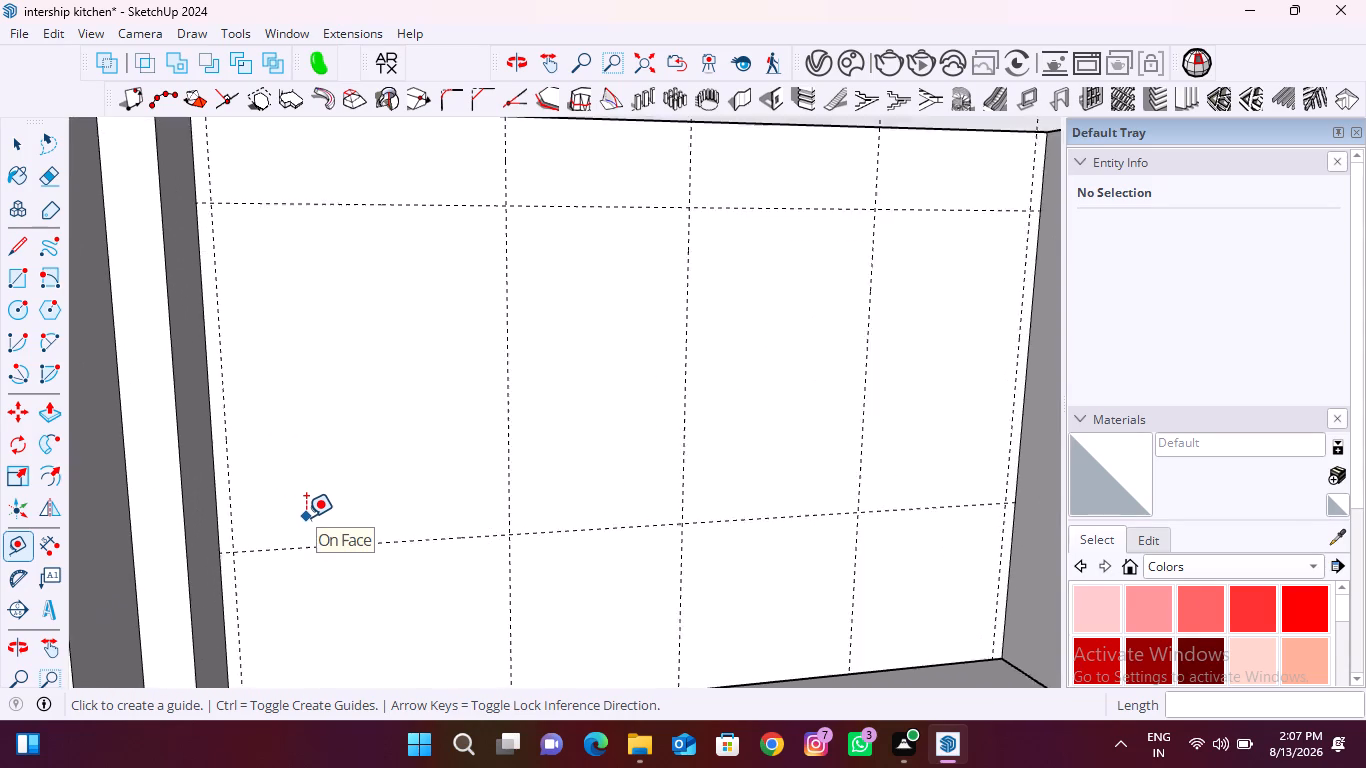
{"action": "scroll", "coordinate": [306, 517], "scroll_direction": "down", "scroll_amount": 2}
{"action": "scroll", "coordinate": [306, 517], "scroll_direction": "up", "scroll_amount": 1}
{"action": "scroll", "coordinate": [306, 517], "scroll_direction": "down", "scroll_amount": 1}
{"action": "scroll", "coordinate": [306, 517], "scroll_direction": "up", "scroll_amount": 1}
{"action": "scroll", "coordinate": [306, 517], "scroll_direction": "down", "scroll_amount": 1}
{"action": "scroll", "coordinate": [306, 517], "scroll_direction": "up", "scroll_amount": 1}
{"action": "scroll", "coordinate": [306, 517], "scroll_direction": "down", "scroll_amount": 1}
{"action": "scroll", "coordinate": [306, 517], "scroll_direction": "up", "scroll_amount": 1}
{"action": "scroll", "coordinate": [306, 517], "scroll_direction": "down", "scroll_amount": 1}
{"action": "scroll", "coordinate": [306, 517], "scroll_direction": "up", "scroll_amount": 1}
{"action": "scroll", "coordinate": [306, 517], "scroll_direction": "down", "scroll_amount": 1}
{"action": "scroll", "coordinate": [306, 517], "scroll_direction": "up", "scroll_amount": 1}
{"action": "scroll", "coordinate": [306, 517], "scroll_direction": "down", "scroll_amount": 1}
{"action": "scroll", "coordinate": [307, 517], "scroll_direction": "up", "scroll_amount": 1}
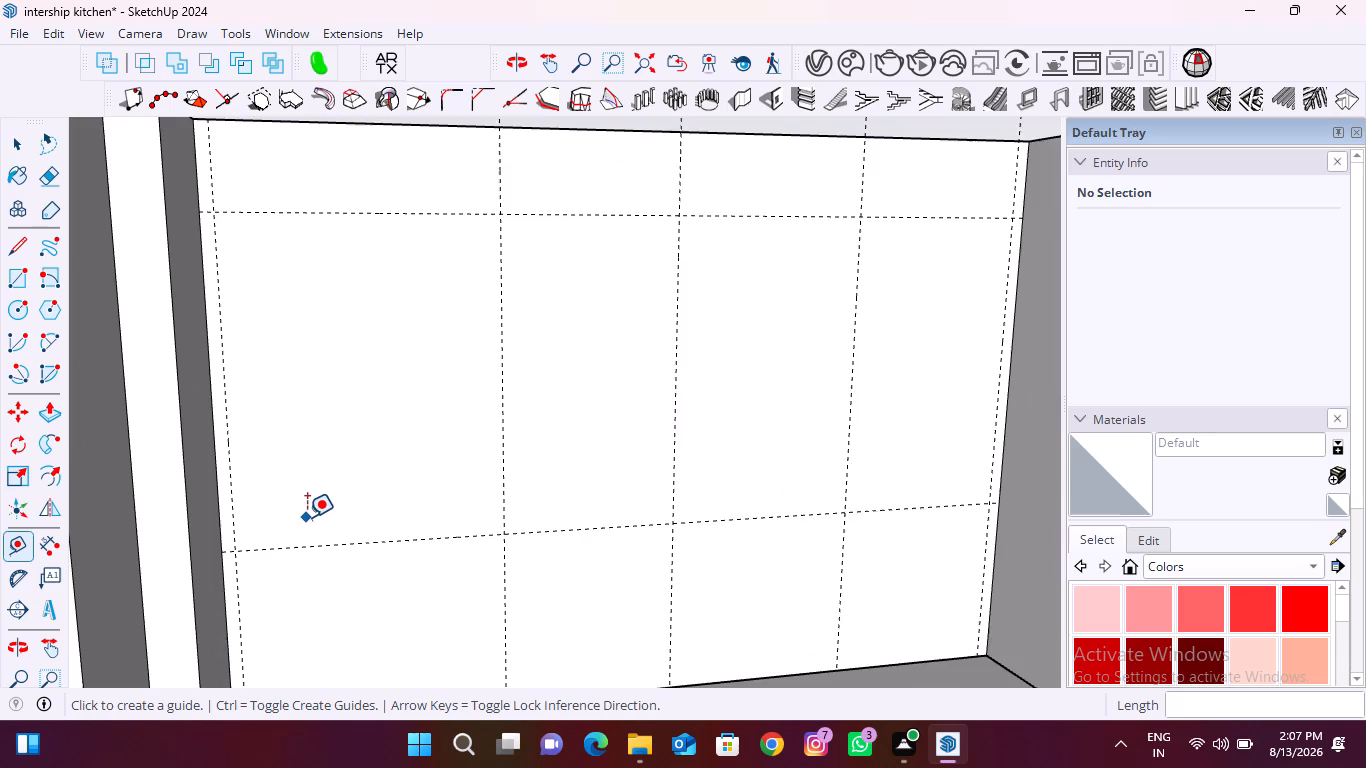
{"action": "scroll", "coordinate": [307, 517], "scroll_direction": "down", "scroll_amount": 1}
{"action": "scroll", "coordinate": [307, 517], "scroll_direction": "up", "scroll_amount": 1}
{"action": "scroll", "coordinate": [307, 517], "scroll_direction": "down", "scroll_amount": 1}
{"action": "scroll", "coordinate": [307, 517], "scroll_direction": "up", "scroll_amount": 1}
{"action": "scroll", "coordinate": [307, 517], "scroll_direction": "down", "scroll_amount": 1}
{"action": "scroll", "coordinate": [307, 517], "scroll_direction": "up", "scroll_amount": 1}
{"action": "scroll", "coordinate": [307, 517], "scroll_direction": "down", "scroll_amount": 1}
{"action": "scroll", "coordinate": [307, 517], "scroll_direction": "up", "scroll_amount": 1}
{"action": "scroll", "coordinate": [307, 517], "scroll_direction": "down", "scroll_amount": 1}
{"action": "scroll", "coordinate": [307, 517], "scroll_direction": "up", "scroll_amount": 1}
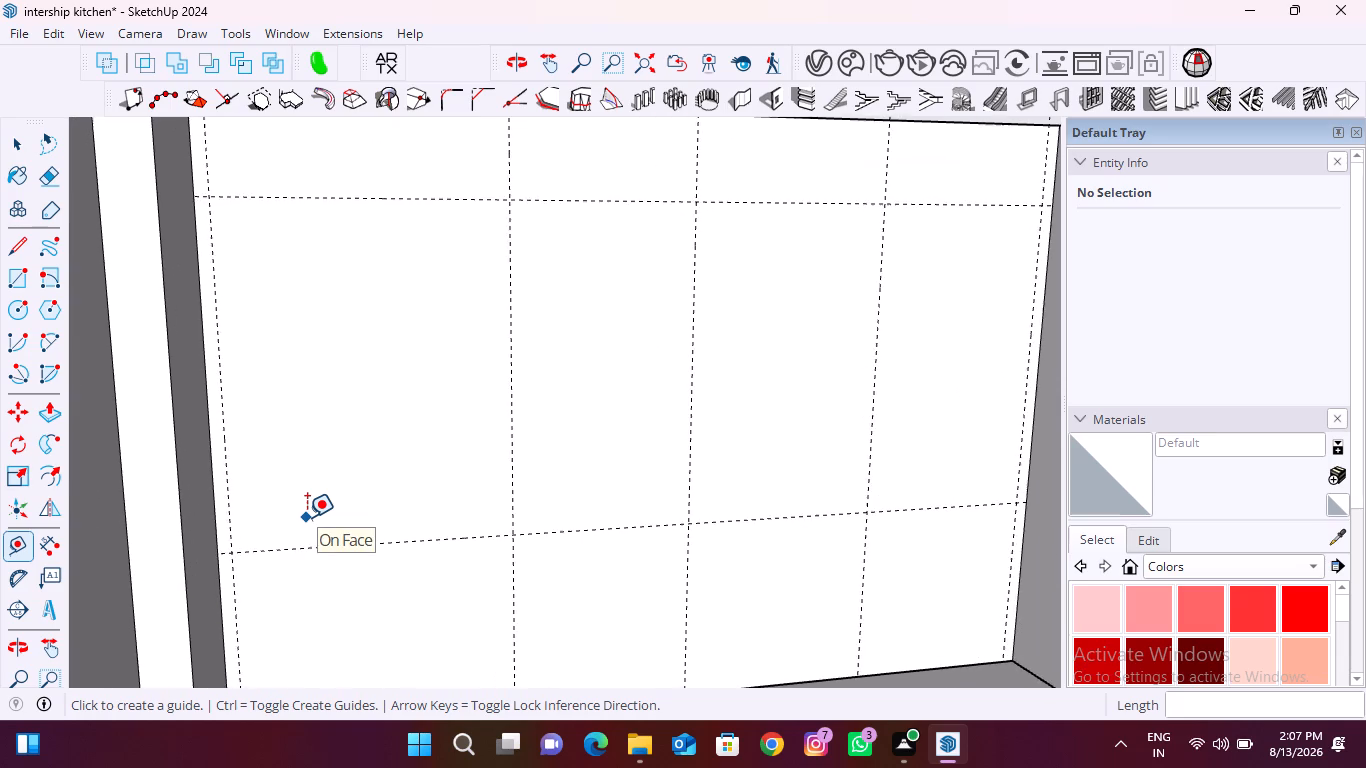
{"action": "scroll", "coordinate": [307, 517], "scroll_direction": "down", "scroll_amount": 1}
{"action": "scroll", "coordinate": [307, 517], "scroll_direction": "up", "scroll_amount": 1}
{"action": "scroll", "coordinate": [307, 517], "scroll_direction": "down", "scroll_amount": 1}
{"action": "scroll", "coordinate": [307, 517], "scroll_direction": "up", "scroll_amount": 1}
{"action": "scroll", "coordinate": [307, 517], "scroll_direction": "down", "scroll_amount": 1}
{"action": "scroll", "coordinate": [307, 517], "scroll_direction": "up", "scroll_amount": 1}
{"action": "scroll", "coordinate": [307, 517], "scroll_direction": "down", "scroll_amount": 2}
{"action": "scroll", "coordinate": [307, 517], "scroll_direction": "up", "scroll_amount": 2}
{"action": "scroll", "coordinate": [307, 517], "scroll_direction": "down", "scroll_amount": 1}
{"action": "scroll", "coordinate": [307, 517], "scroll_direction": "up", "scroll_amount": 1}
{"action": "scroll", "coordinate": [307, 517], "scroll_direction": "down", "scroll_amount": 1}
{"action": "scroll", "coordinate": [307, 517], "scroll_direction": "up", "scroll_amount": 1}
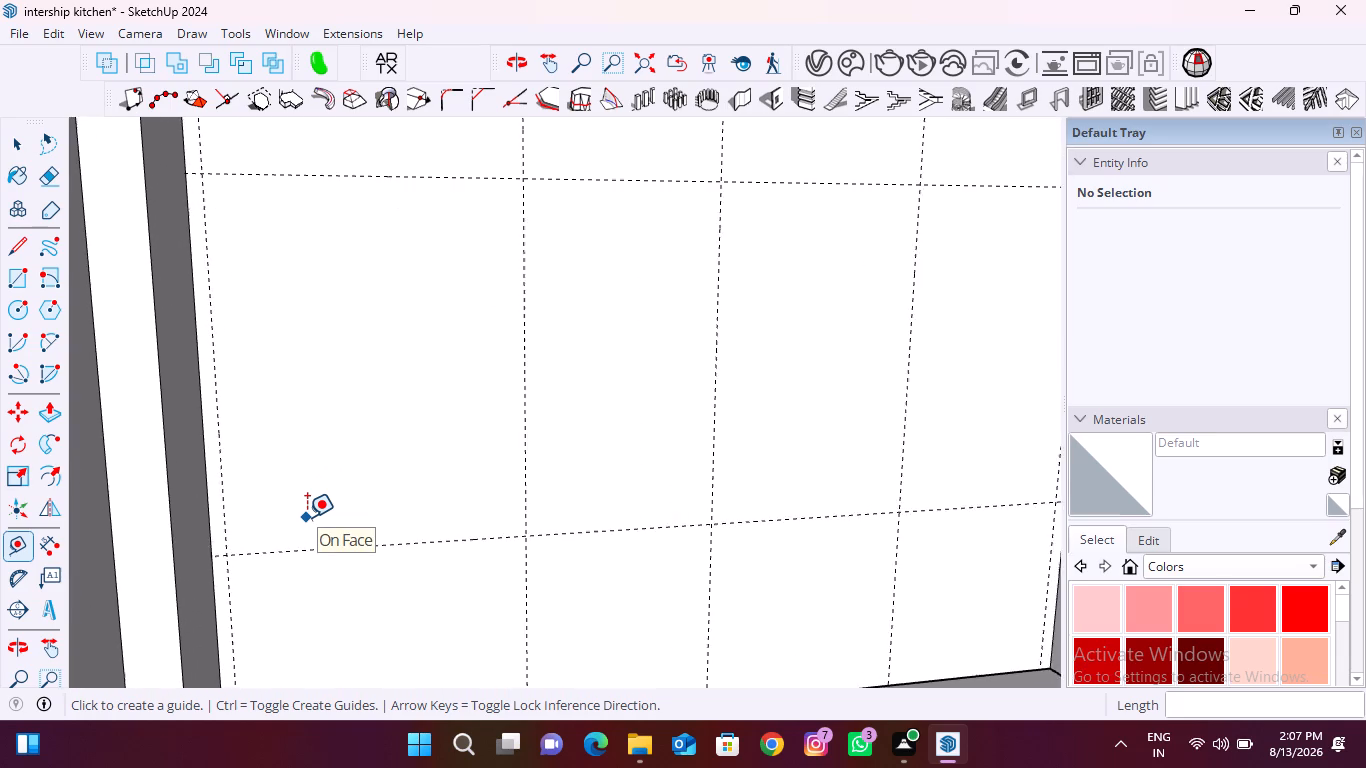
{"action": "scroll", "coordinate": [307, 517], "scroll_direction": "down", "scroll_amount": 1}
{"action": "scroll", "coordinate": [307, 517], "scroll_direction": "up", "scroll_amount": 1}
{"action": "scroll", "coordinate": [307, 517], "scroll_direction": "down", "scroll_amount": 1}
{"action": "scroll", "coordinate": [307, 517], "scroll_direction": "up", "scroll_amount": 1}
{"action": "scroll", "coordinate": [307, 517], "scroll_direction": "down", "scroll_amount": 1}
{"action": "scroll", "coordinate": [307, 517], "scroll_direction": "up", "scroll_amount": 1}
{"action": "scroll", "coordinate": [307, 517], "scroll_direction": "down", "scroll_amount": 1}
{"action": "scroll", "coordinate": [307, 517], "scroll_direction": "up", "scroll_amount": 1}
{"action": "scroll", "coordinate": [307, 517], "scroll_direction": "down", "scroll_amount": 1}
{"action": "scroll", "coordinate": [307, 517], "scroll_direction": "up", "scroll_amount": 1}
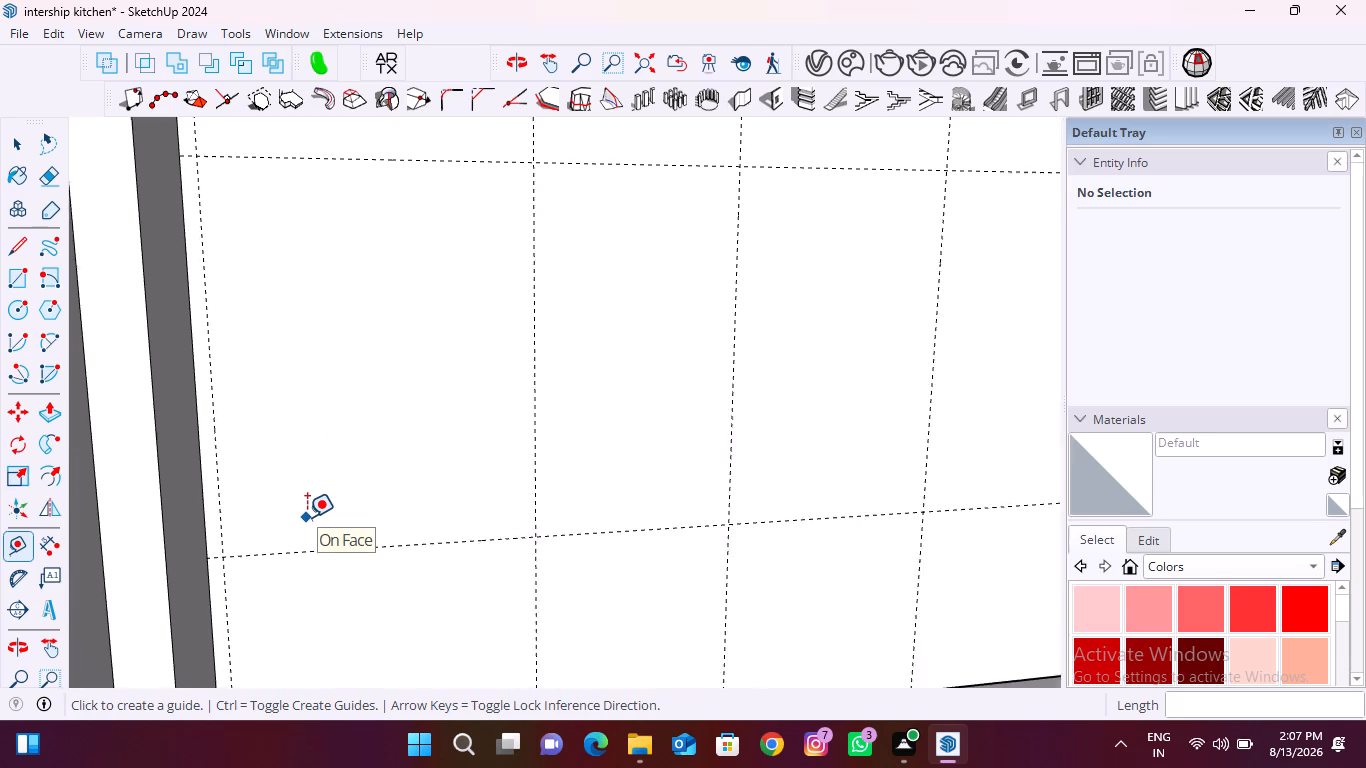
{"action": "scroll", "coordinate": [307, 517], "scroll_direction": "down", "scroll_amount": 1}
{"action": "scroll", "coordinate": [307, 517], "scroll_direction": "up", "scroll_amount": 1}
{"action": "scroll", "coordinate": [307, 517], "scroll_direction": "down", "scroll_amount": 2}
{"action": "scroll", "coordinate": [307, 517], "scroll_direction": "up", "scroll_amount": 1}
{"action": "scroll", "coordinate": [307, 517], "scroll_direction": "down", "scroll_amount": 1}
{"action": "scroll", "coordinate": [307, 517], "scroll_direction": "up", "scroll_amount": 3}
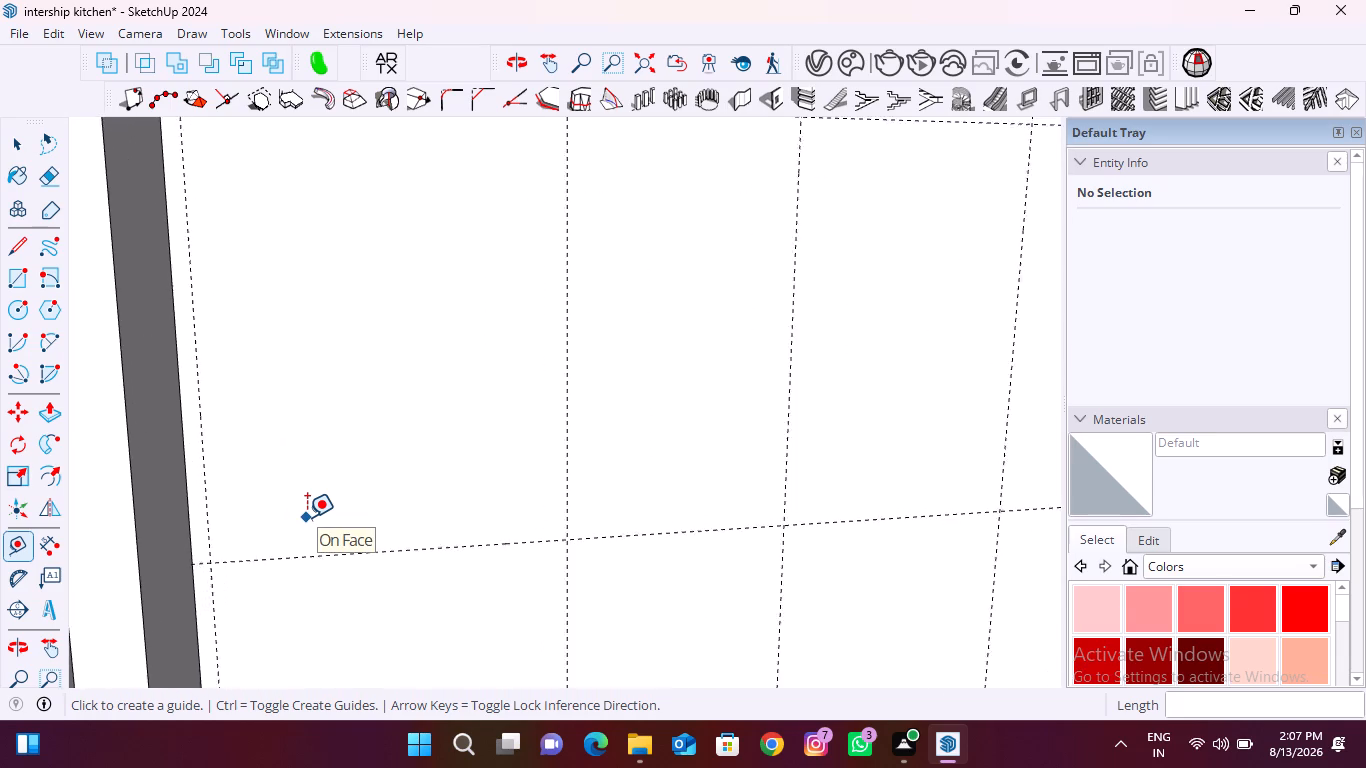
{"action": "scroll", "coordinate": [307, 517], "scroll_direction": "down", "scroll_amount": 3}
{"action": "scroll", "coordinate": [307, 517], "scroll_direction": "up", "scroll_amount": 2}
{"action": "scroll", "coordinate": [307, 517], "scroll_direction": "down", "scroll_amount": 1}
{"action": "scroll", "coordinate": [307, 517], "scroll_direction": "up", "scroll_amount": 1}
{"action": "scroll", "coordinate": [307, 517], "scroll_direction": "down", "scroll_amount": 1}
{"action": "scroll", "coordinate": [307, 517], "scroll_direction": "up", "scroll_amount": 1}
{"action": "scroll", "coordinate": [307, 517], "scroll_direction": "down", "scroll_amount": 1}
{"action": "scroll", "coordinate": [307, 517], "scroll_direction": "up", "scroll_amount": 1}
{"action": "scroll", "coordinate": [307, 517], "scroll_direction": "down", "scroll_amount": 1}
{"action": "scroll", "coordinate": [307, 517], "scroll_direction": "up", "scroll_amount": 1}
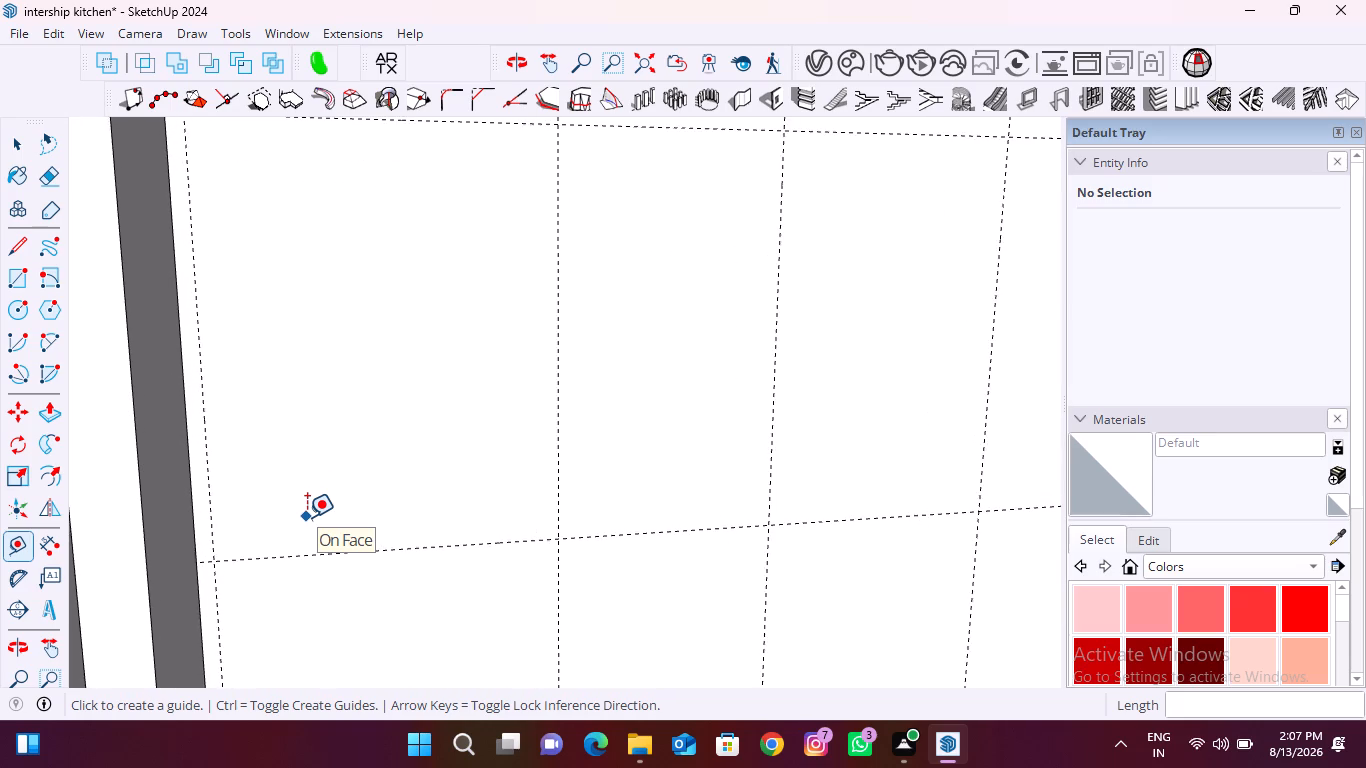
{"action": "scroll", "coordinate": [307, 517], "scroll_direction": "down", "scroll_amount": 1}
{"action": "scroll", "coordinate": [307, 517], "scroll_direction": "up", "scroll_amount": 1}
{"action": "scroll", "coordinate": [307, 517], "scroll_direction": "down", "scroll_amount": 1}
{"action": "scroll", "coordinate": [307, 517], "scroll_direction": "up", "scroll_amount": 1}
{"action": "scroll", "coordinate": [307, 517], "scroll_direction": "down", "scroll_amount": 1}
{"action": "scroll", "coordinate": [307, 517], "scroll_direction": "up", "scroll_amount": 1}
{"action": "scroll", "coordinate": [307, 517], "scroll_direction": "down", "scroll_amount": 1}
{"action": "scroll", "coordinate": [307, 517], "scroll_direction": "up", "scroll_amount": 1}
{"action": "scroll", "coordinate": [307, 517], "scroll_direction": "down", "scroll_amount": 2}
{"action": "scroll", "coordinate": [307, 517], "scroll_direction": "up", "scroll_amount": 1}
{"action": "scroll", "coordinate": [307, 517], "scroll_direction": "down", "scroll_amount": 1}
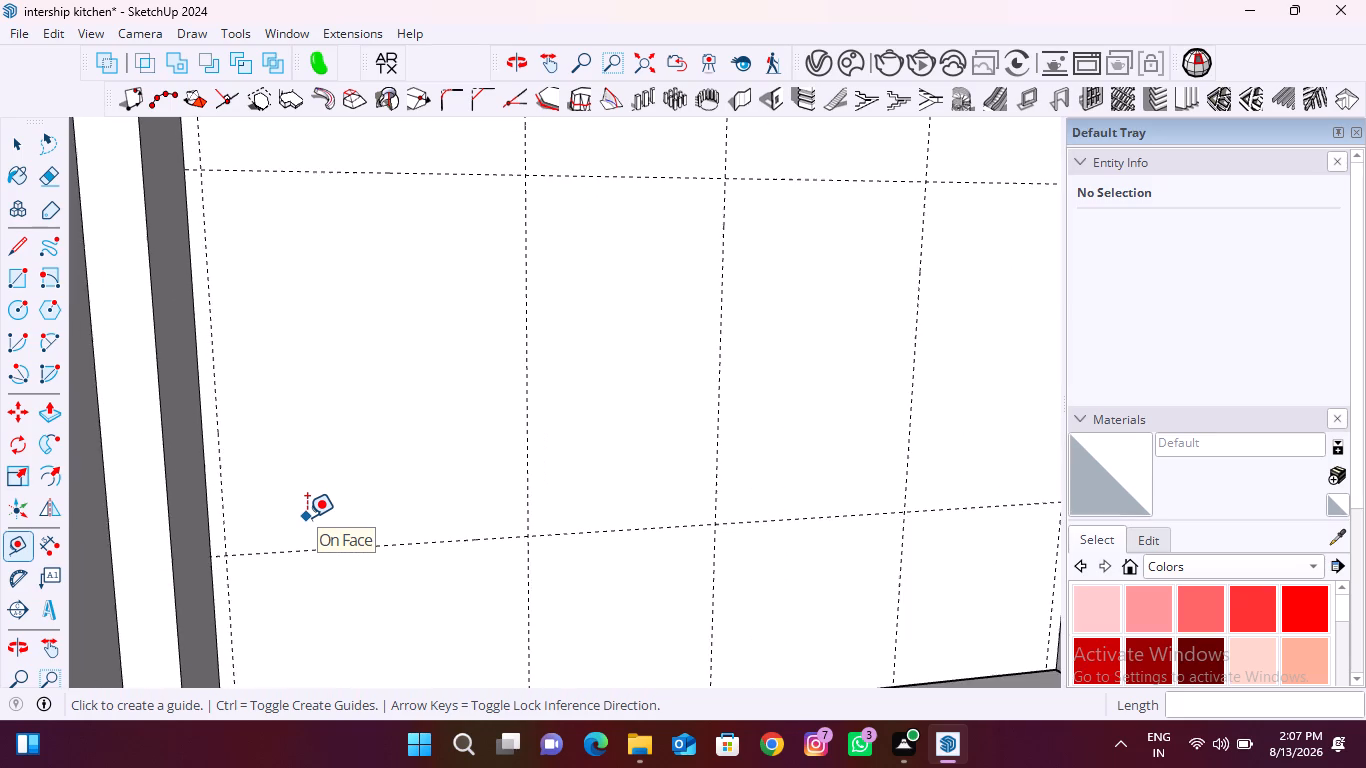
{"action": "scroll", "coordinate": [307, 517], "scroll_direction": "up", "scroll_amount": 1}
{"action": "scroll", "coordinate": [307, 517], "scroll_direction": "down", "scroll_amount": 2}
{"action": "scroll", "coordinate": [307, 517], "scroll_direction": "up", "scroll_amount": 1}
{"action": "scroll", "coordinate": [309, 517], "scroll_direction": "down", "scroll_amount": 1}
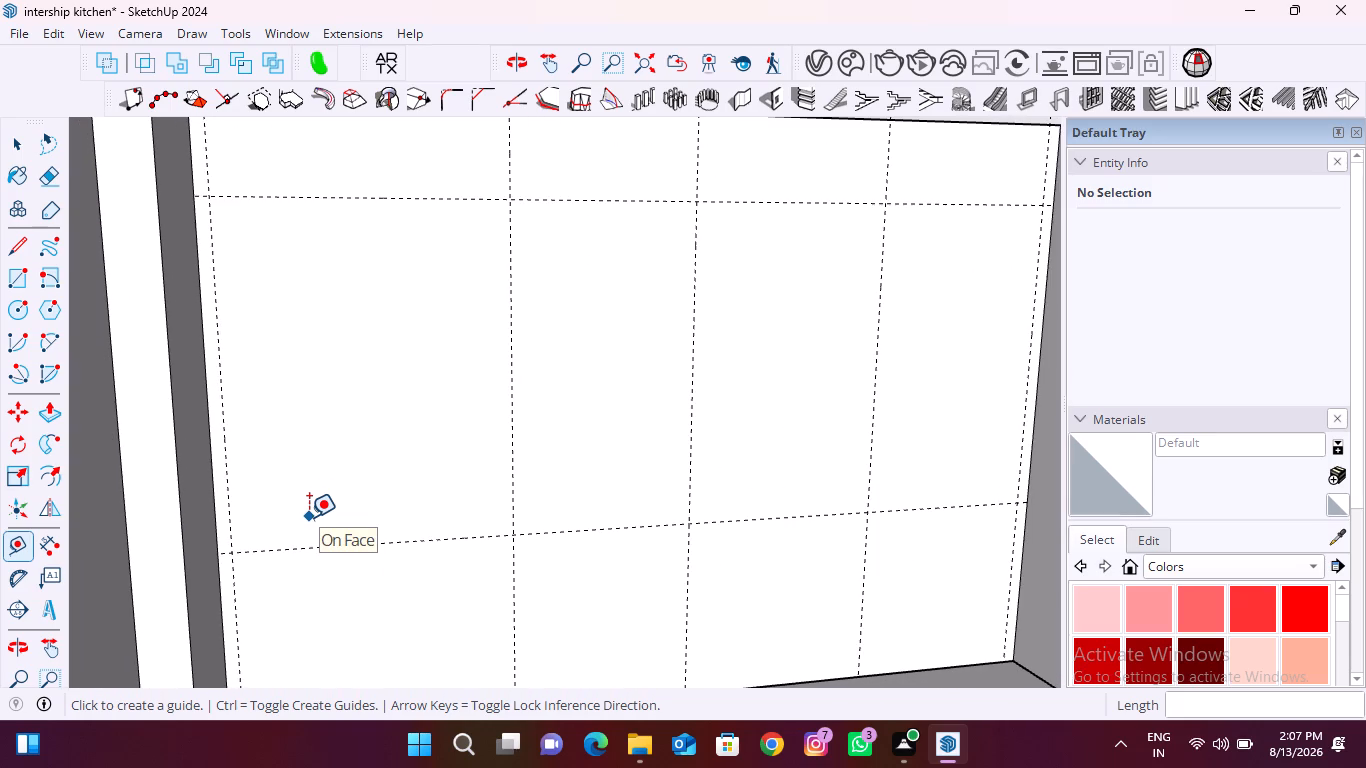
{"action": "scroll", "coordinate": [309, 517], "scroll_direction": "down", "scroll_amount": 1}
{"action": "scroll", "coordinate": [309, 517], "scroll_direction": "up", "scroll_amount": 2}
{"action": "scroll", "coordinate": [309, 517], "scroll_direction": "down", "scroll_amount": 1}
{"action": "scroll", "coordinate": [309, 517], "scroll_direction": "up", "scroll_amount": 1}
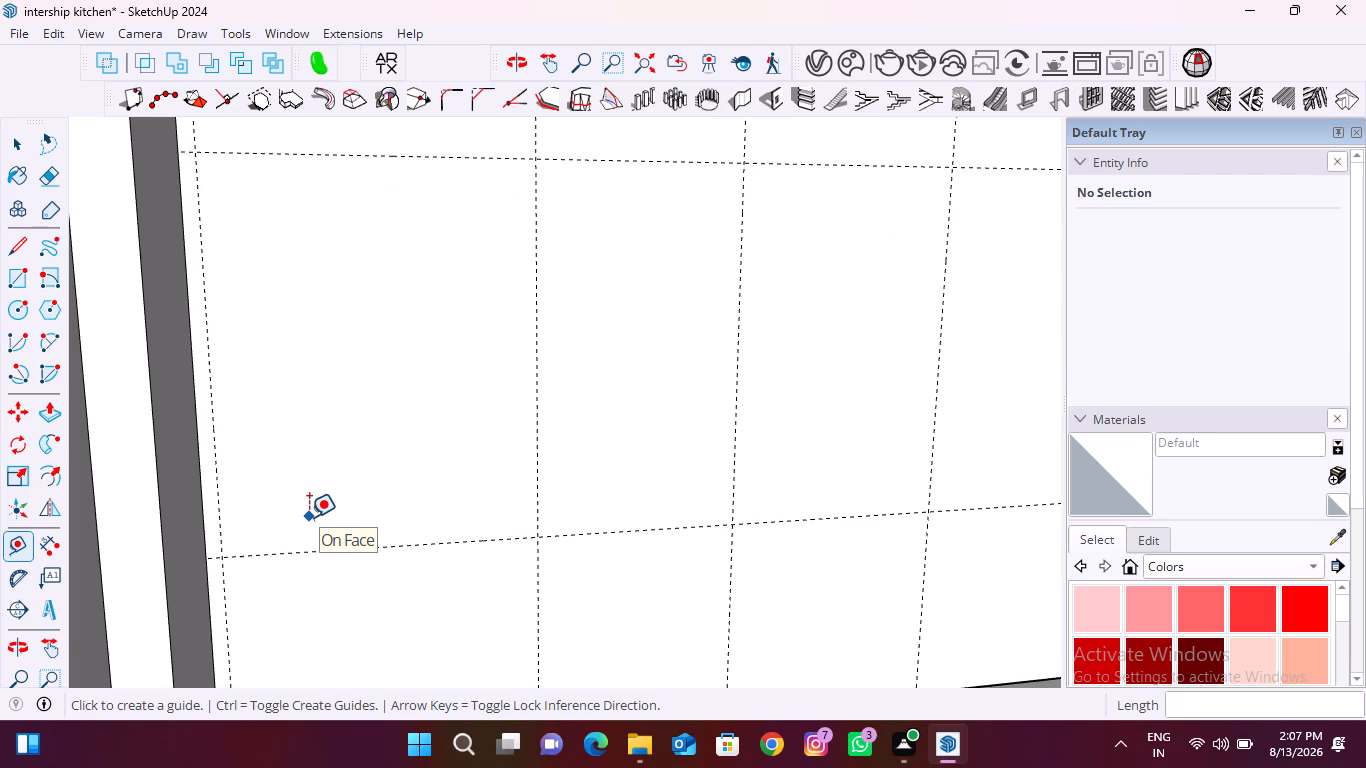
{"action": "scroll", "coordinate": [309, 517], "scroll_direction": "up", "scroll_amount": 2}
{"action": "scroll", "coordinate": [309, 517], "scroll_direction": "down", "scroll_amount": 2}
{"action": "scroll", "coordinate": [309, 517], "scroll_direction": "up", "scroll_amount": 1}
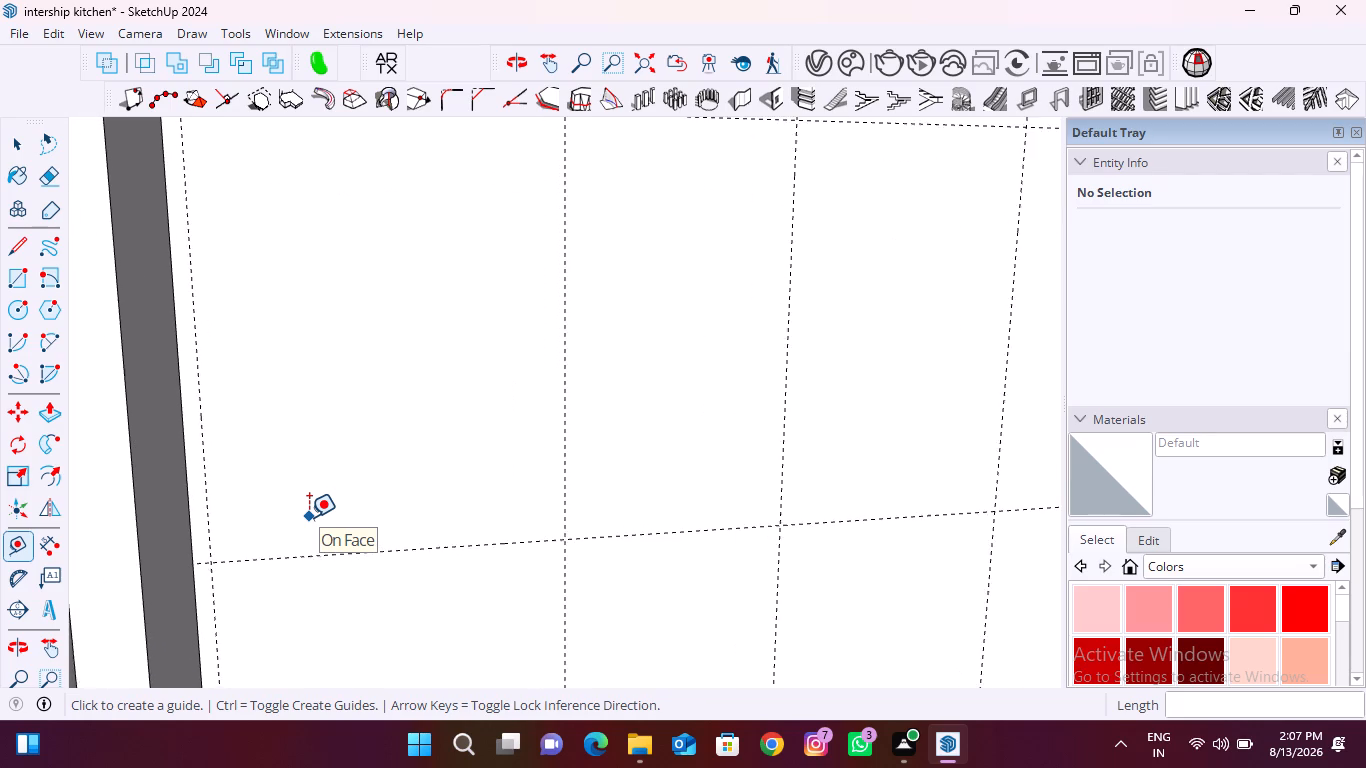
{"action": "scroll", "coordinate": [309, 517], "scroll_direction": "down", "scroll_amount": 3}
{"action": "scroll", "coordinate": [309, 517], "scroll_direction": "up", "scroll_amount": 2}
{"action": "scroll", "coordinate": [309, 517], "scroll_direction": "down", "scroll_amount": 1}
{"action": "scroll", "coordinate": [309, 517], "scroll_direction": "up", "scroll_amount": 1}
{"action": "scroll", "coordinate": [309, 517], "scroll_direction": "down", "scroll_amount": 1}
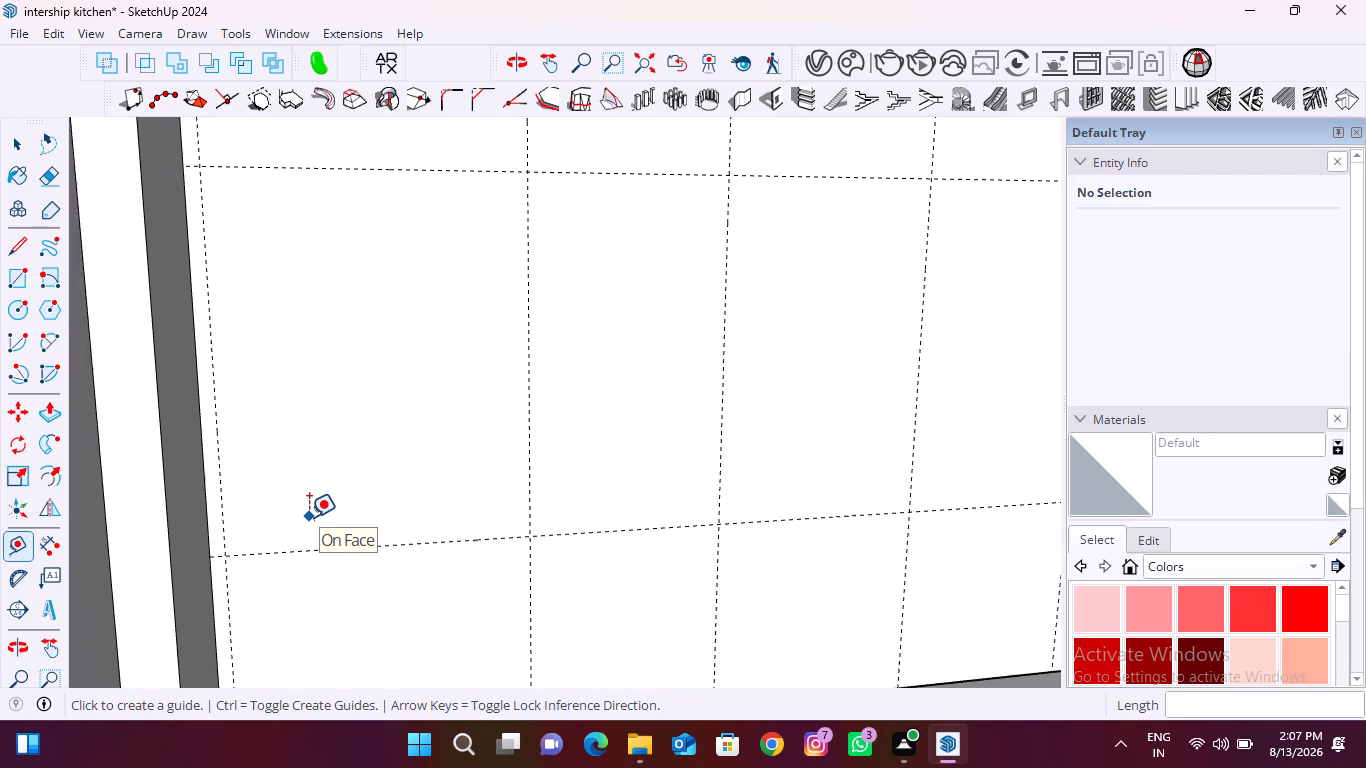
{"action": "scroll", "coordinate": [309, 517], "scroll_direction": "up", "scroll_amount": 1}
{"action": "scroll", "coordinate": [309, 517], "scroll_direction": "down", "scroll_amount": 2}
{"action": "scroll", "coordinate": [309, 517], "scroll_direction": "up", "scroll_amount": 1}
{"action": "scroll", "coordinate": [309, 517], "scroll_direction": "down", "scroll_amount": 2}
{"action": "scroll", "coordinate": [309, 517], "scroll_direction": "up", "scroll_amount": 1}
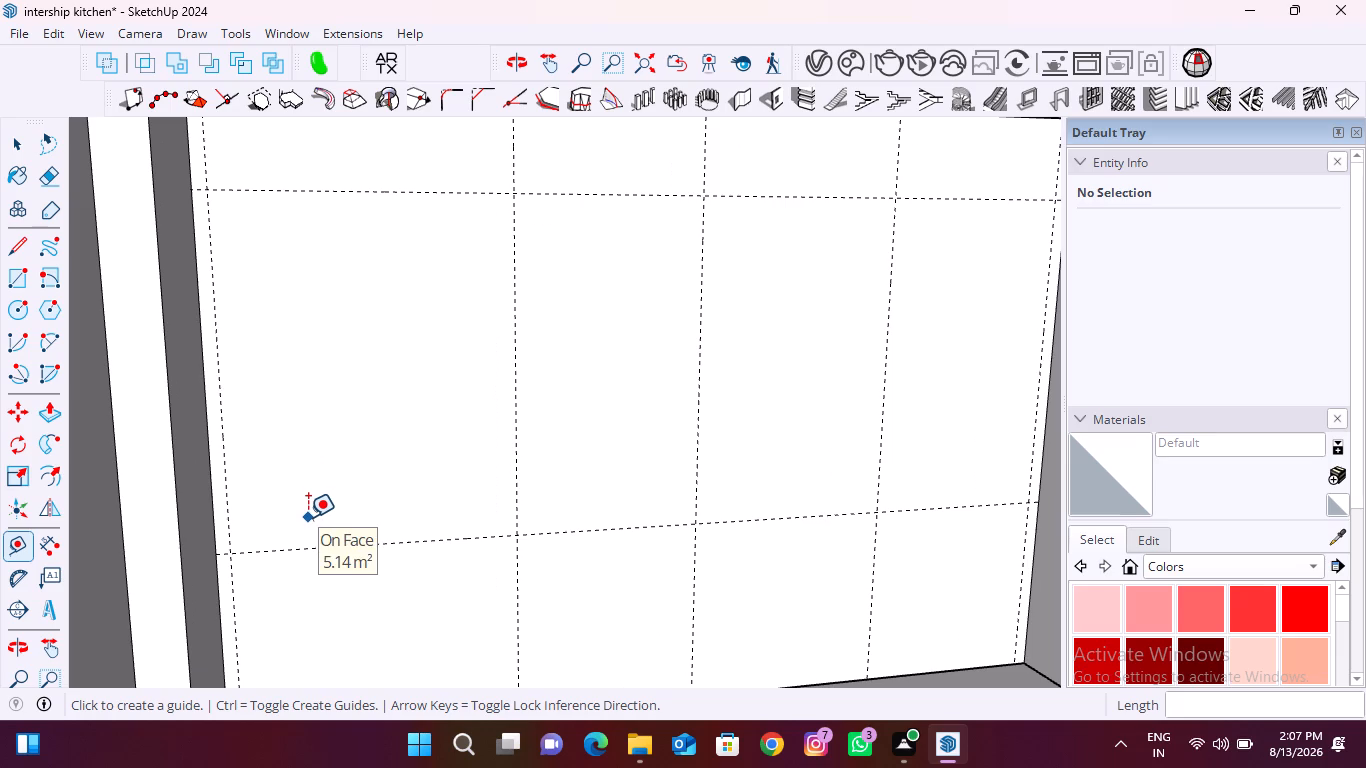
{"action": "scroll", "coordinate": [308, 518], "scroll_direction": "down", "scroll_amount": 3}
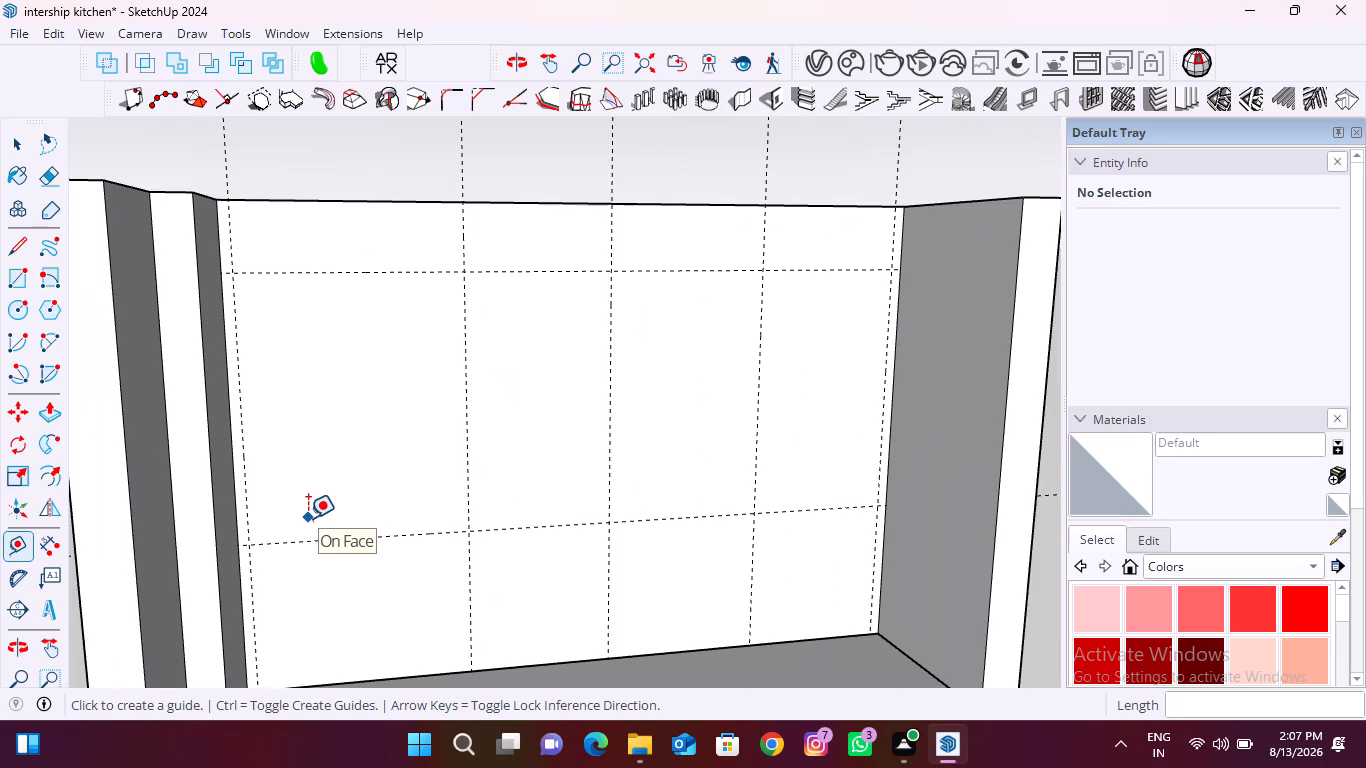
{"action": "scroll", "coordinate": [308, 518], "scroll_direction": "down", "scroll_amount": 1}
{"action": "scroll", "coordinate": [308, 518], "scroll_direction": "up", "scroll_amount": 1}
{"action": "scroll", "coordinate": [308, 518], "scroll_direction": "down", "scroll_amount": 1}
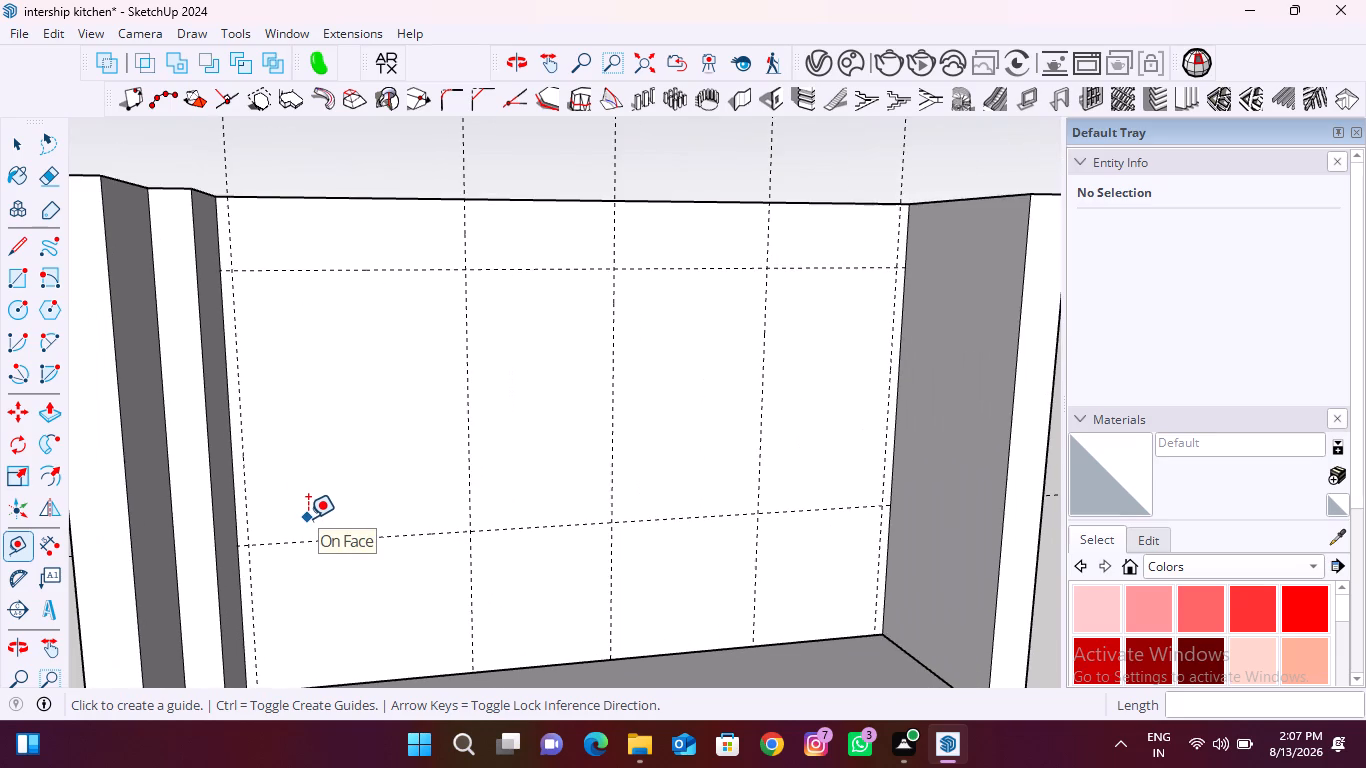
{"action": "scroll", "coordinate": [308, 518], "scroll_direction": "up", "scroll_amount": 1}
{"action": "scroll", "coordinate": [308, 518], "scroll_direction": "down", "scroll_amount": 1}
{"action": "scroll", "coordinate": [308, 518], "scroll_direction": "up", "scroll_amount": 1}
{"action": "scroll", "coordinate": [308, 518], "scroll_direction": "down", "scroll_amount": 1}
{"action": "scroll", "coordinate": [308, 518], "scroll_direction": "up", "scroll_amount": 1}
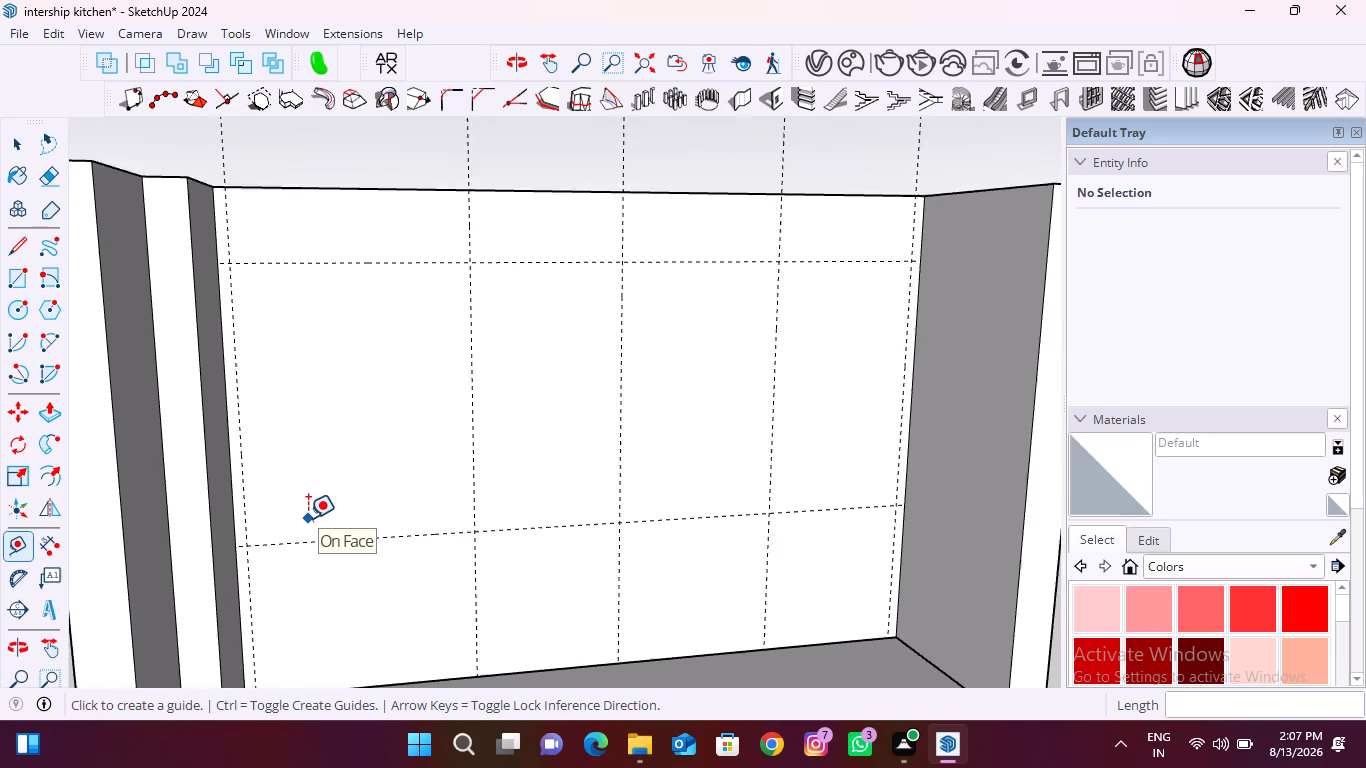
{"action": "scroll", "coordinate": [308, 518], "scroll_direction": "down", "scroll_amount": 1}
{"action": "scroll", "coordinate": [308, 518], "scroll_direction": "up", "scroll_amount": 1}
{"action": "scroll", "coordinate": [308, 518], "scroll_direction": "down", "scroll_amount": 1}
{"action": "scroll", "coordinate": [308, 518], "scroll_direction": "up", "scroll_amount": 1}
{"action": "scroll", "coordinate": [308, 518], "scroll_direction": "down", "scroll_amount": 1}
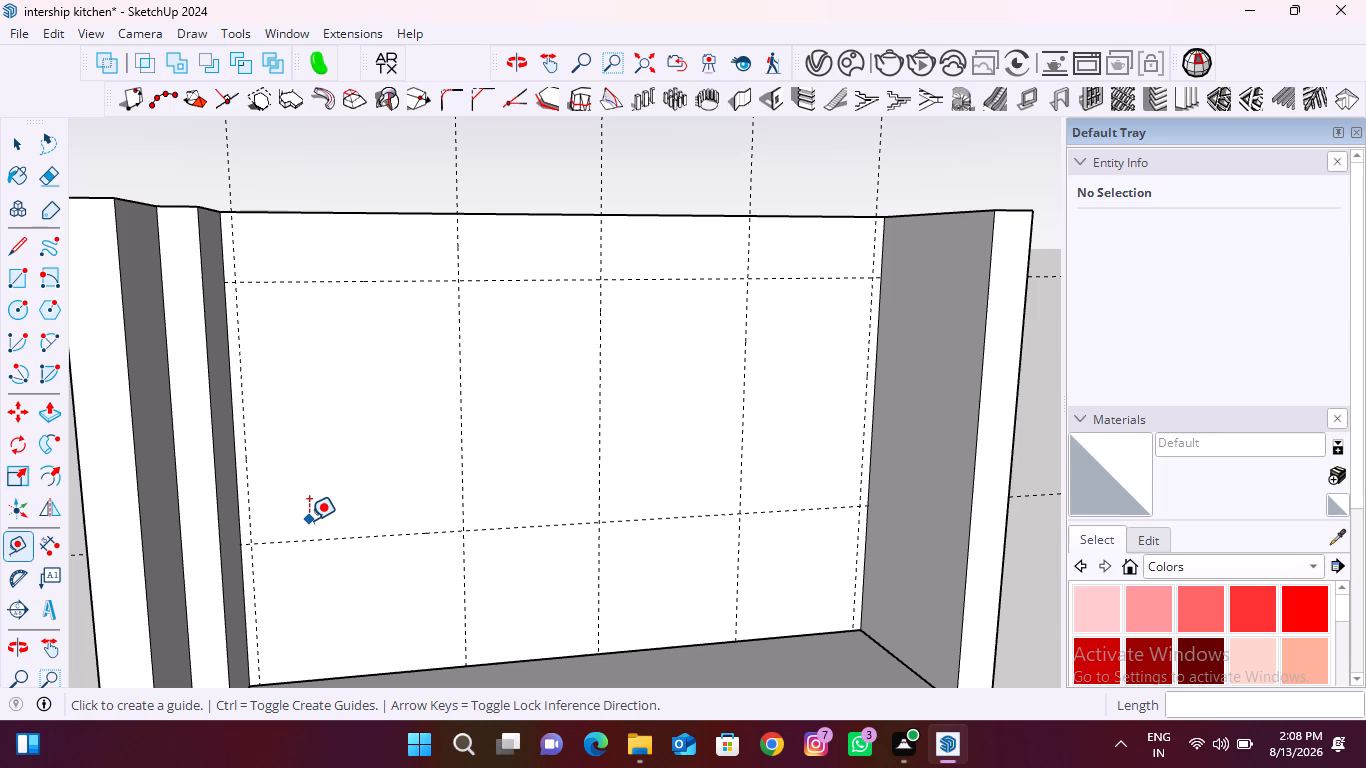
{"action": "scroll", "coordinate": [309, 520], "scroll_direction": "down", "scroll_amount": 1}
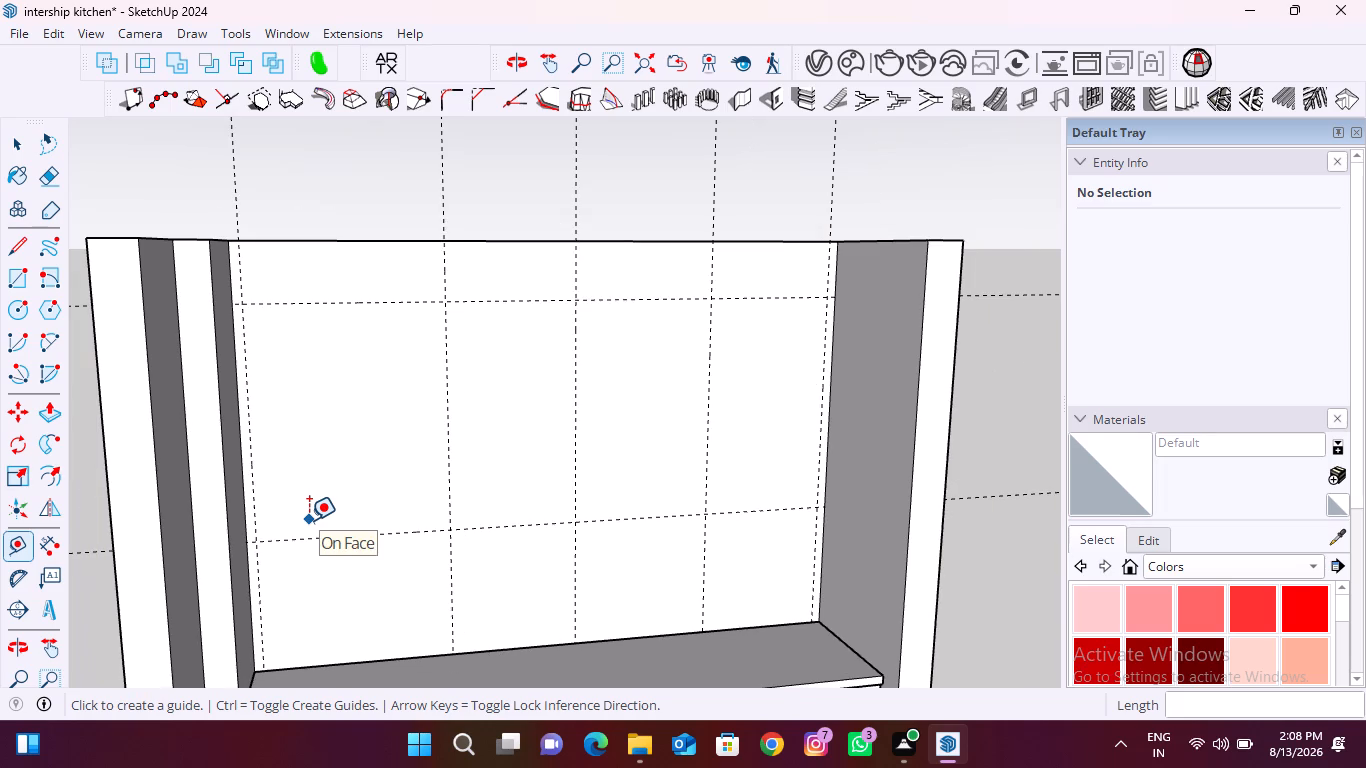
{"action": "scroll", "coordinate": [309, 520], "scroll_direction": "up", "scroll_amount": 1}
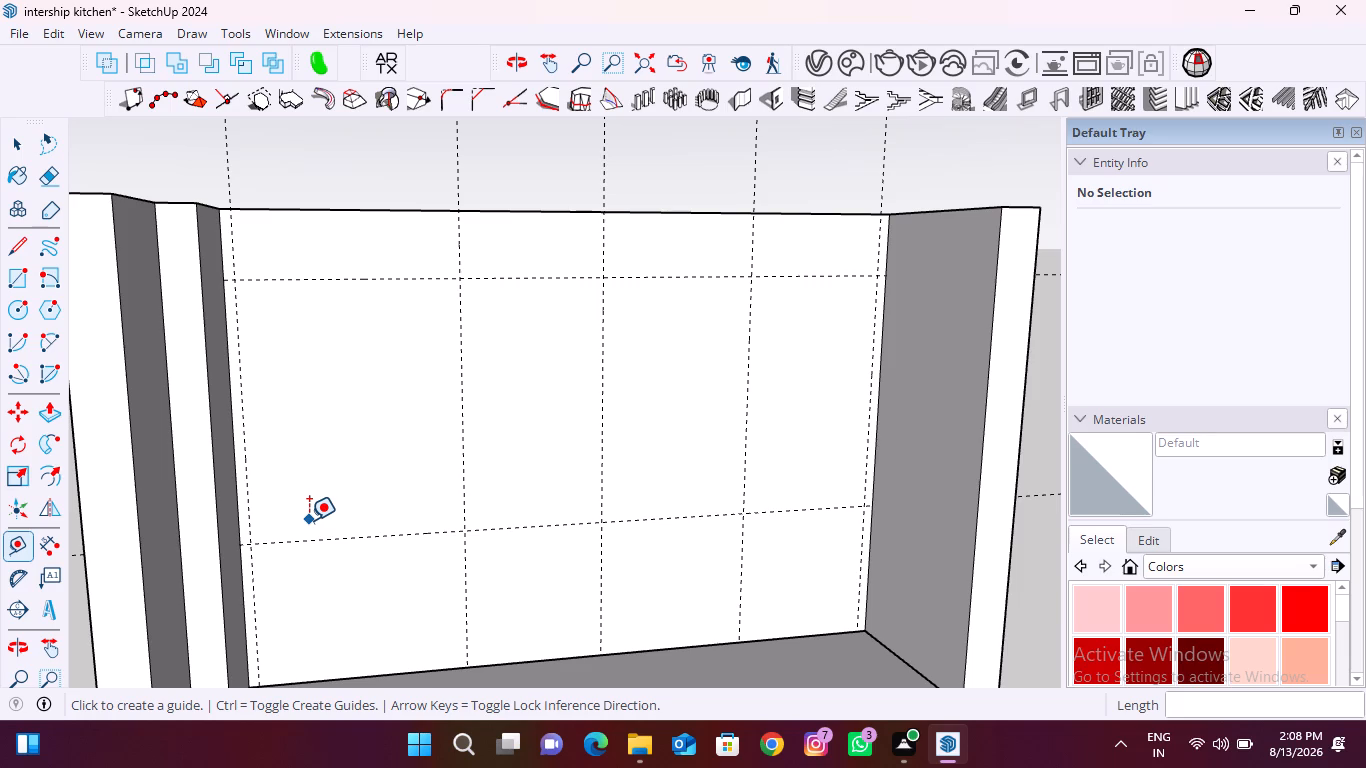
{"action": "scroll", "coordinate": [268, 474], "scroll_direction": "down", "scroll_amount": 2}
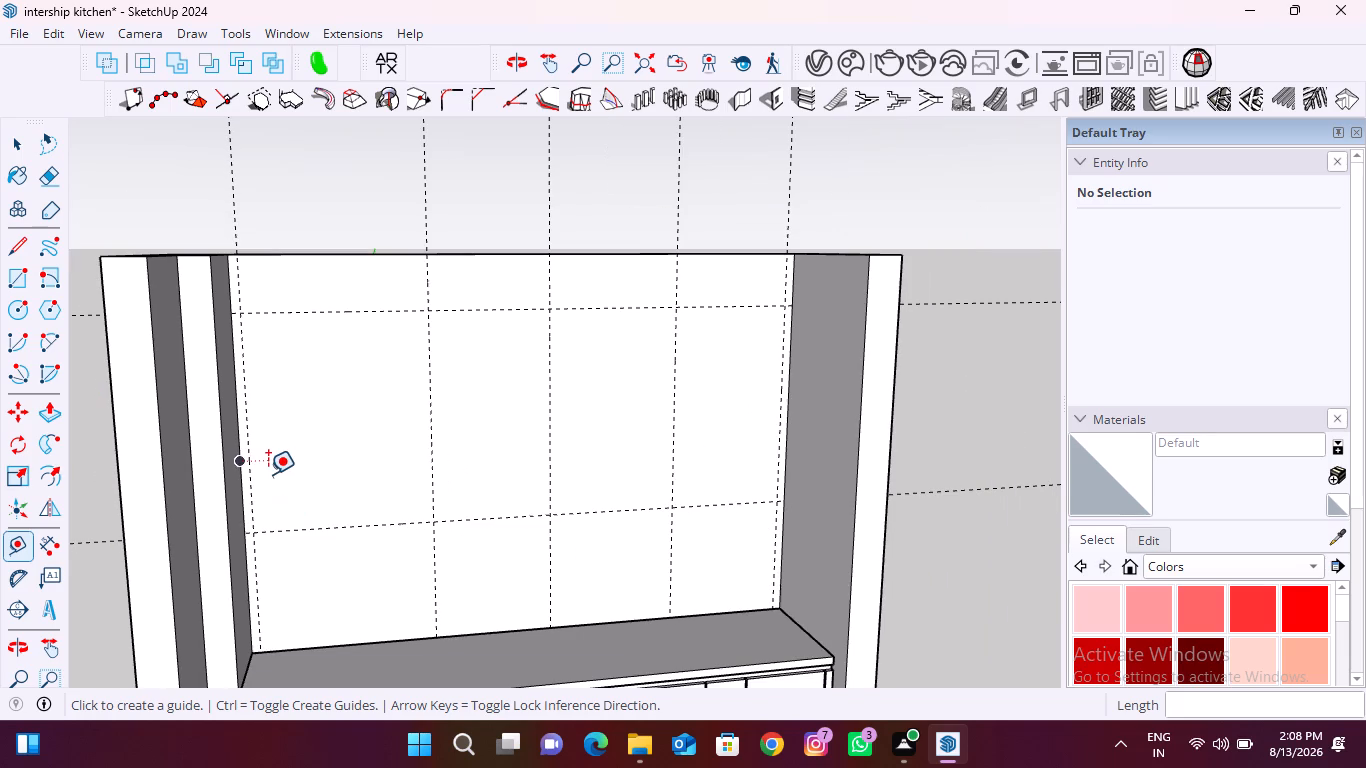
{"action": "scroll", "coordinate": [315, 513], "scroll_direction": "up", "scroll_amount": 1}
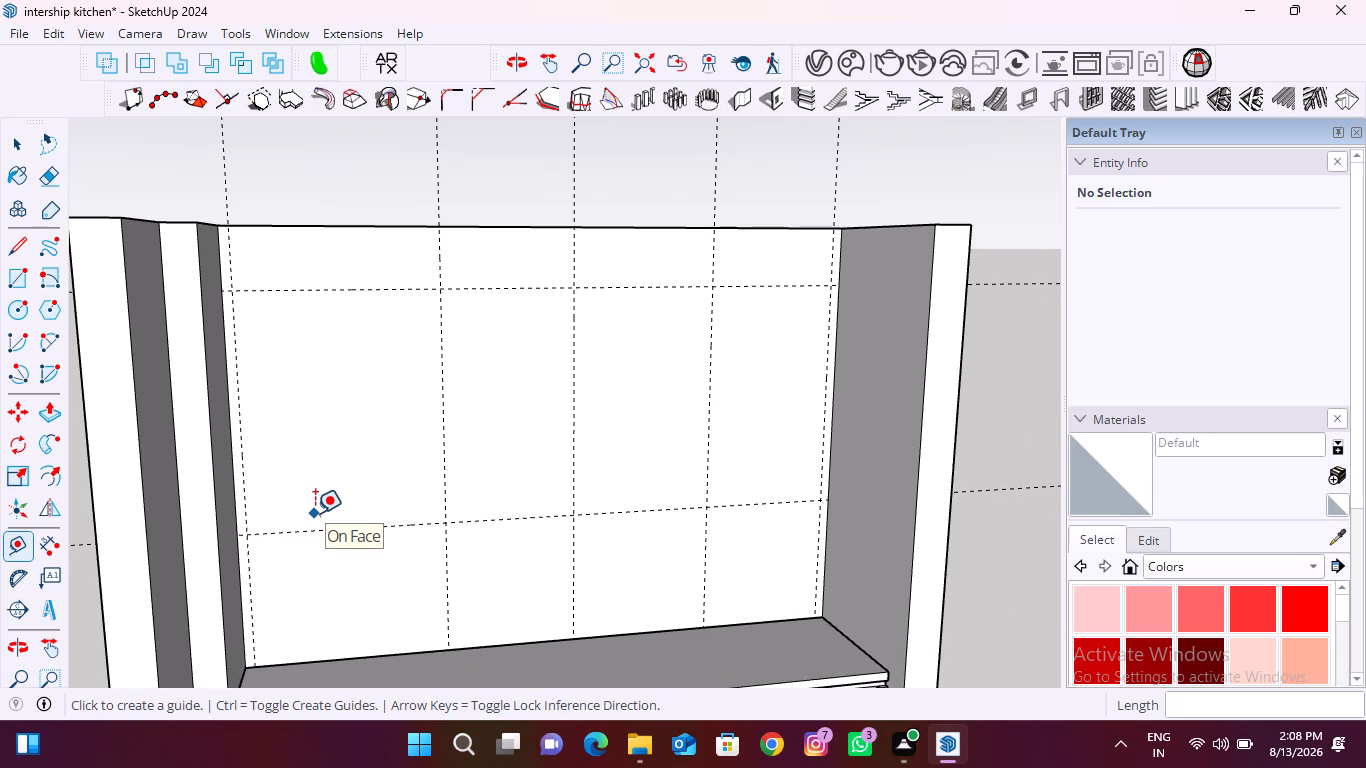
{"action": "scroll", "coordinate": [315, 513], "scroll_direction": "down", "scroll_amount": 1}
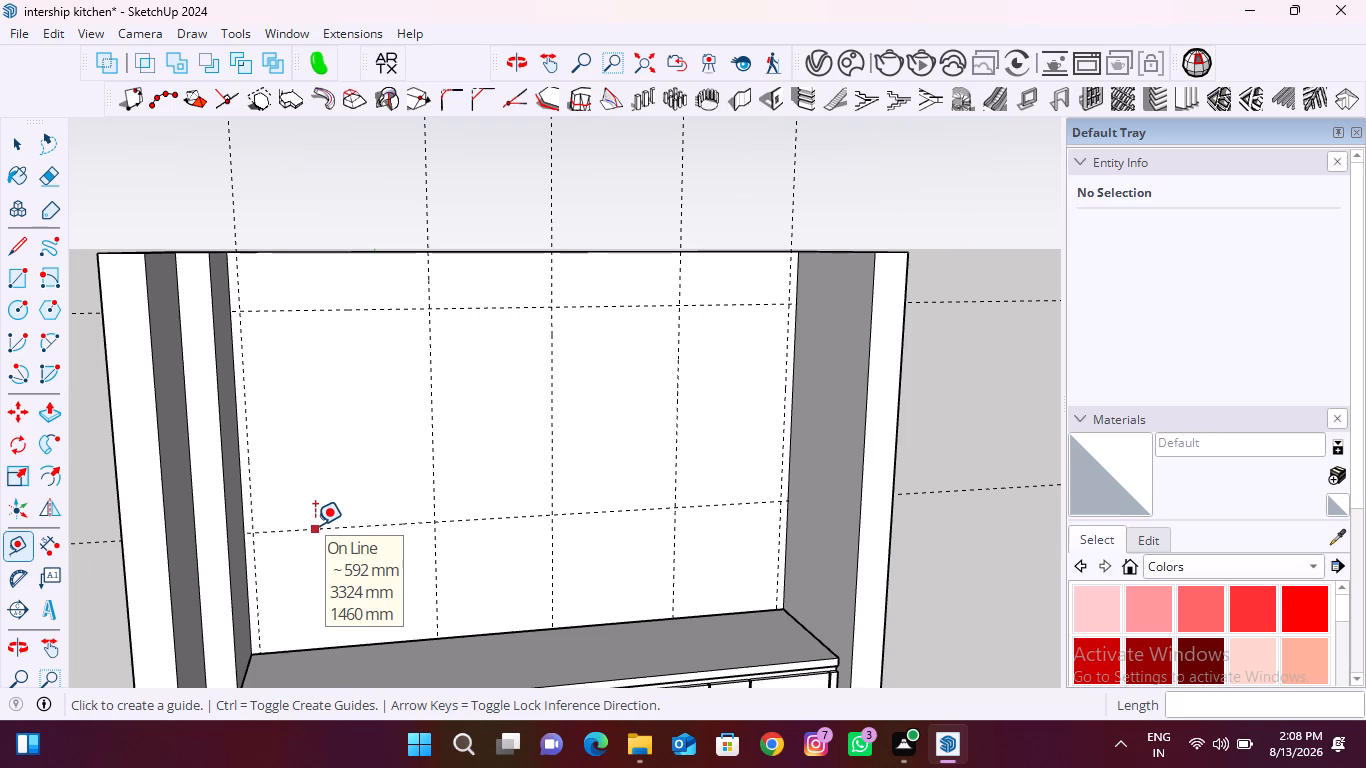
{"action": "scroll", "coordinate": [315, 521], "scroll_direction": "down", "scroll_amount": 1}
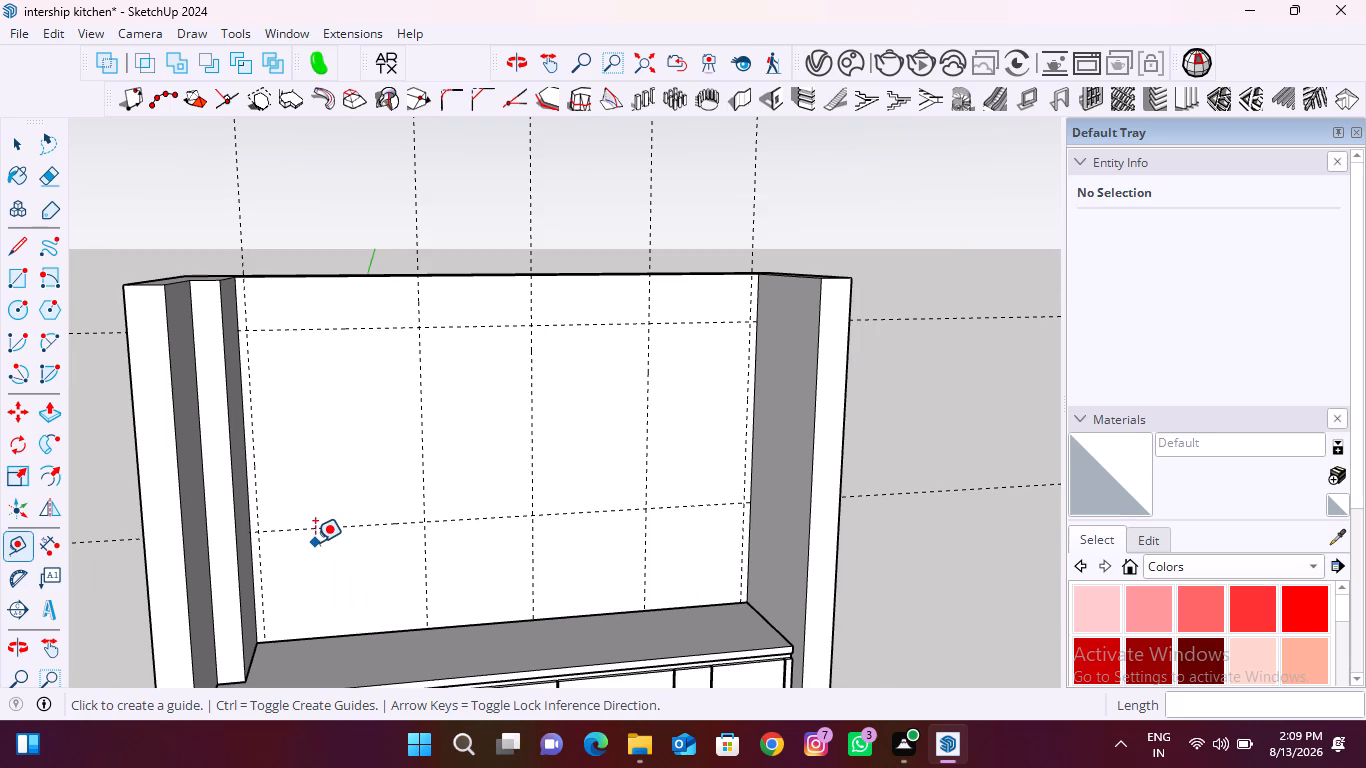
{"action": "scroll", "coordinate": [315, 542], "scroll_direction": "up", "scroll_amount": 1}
Draw a 1030 by 2720 mm rectangle on the back wall, spanning its full width between the two horizontal guides.
{"action": "key", "text": "space"}
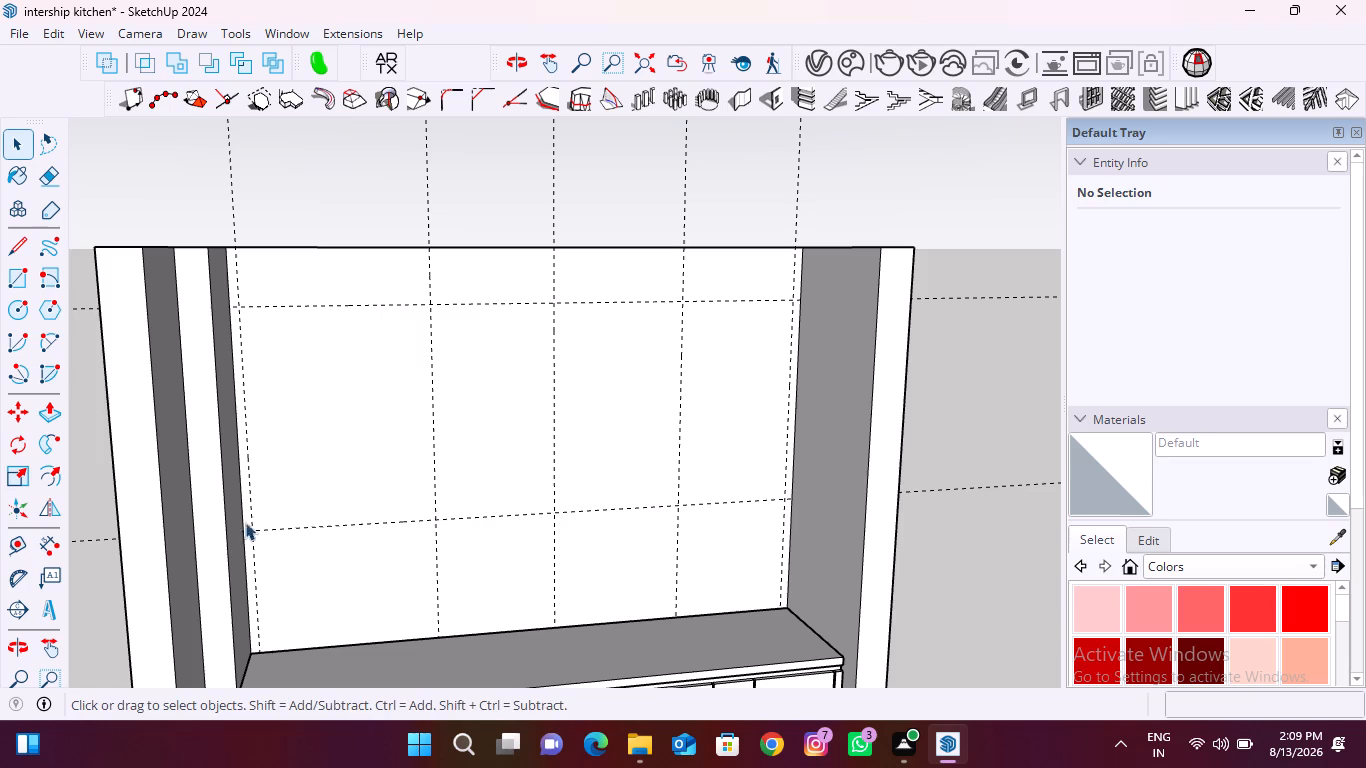
{"action": "left_click", "coordinate": [29, 274]}
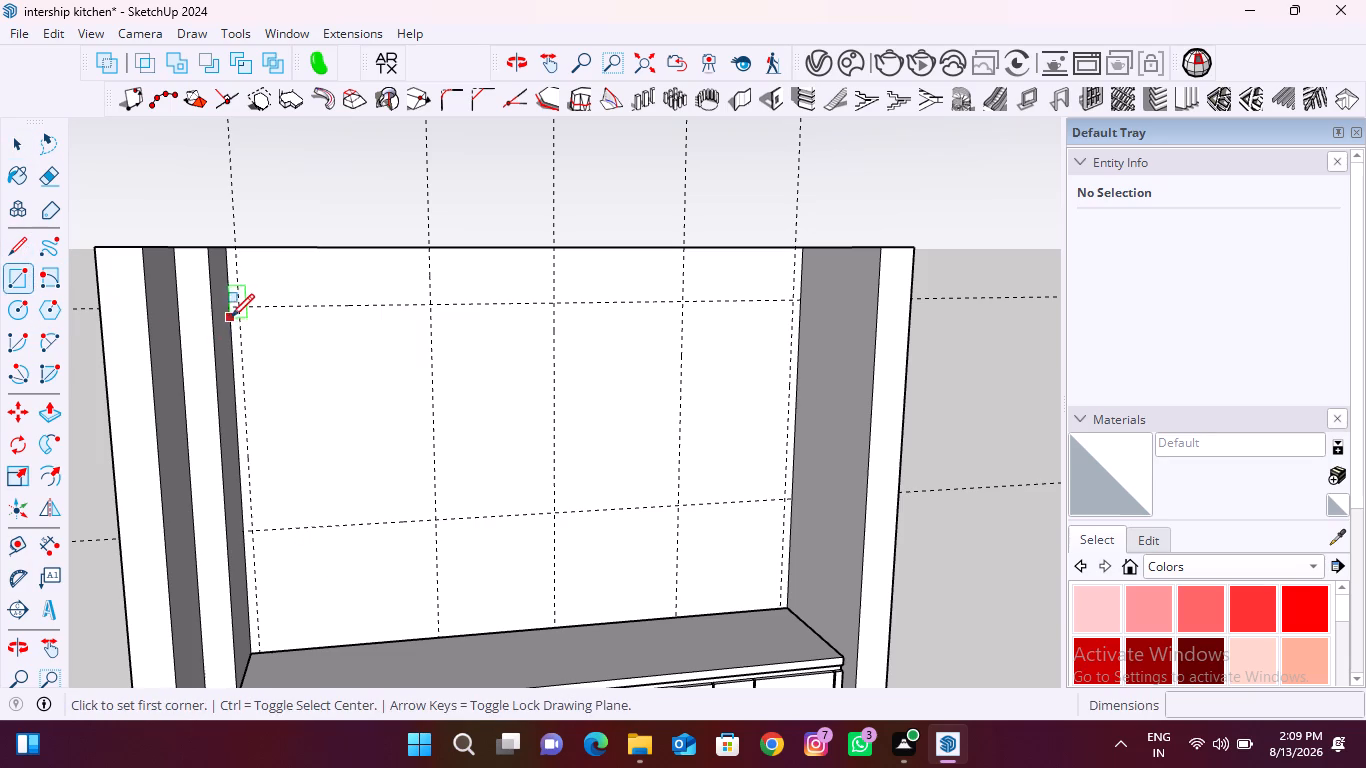
{"action": "left_click", "coordinate": [232, 310]}
{"action": "scroll", "coordinate": [247, 442], "scroll_direction": "down", "scroll_amount": 2}
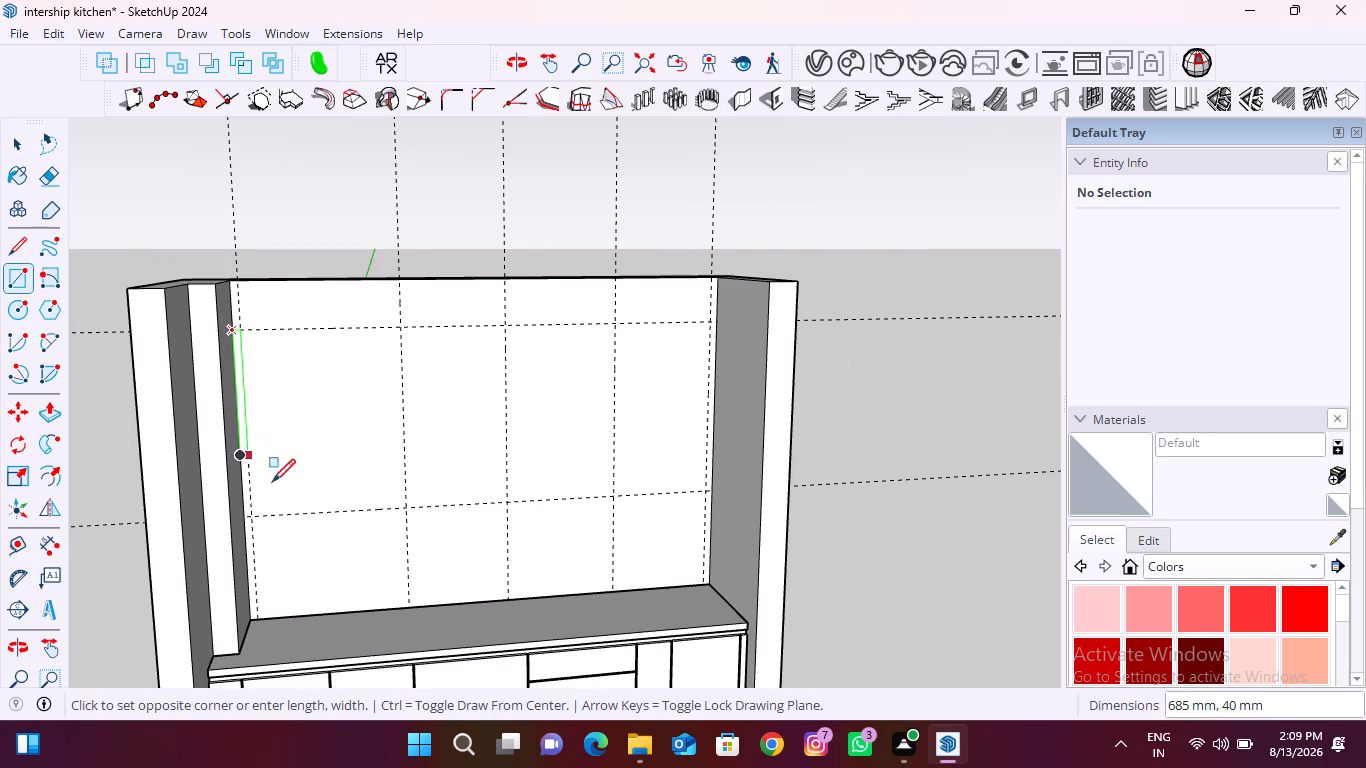
{"action": "scroll", "coordinate": [640, 510], "scroll_direction": "up", "scroll_amount": 6}
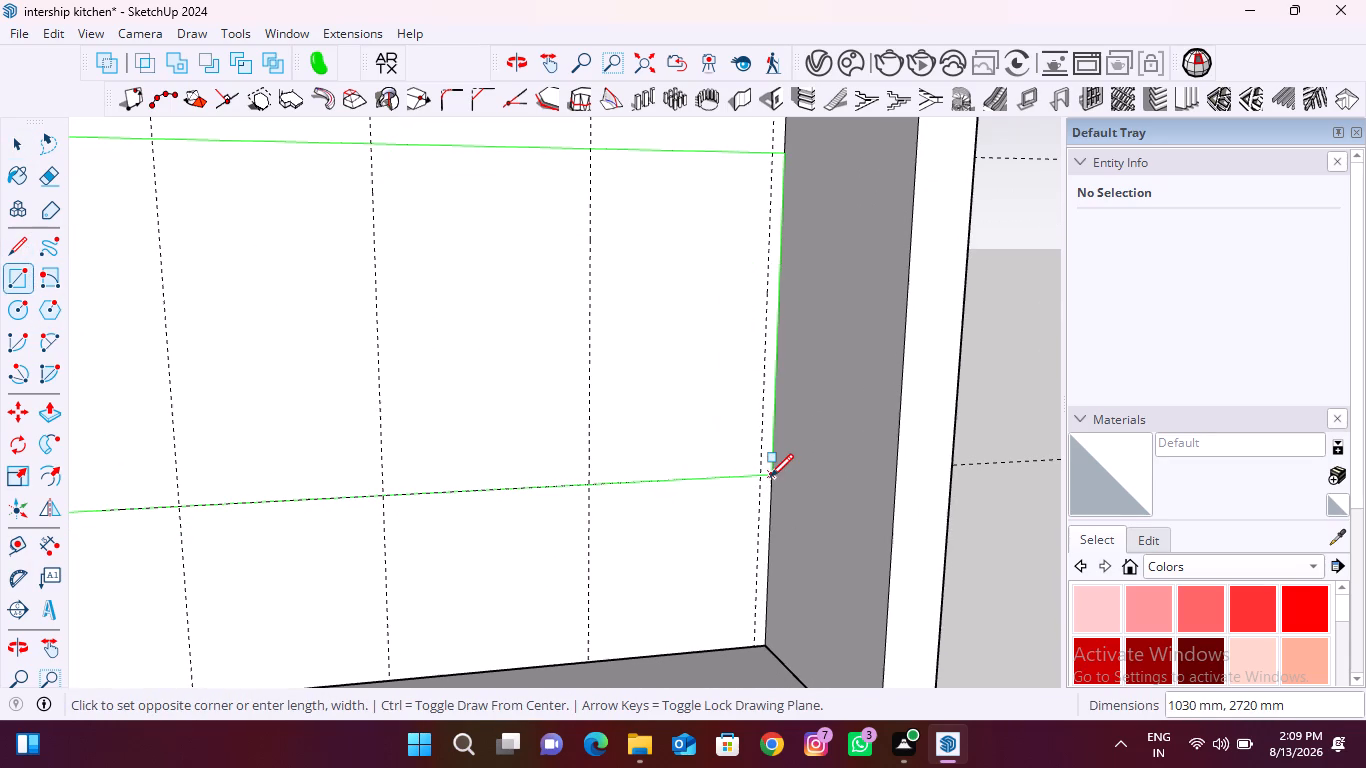
{"action": "left_click", "coordinate": [771, 477]}
Make the new rectangle's face and edges between the horizontal guides into a group, and clear the selection.
{"action": "key", "text": "space"}
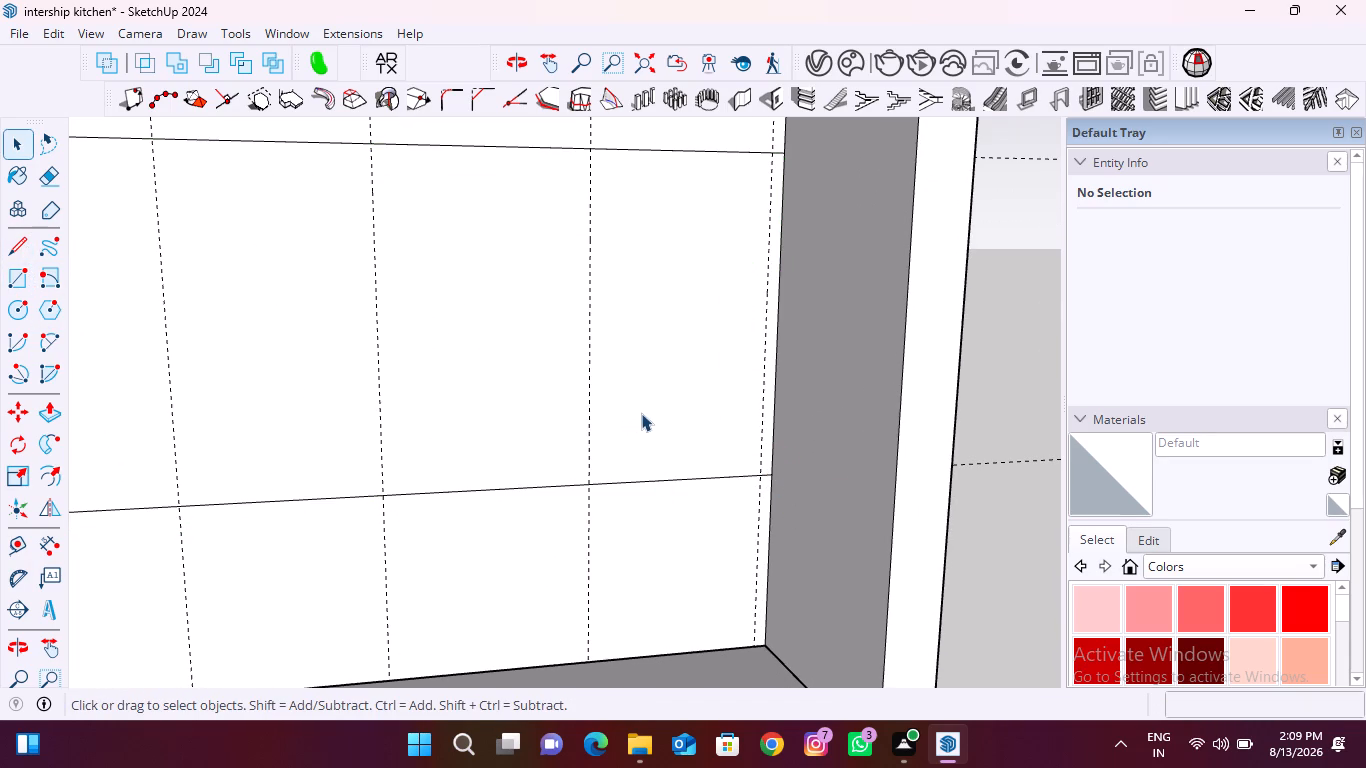
{"action": "double_click", "coordinate": [641, 413]}
{"action": "right_click", "coordinate": [641, 413]}
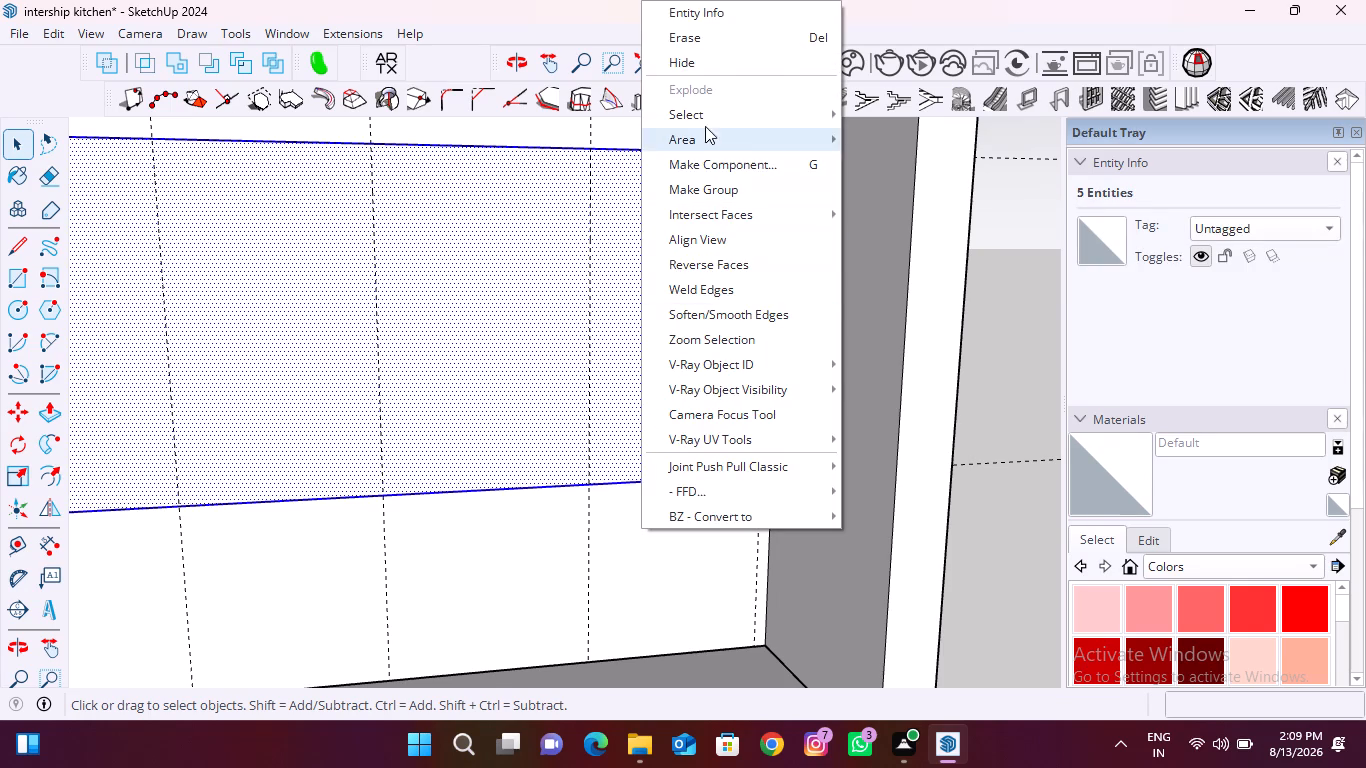
{"action": "left_click", "coordinate": [722, 190]}
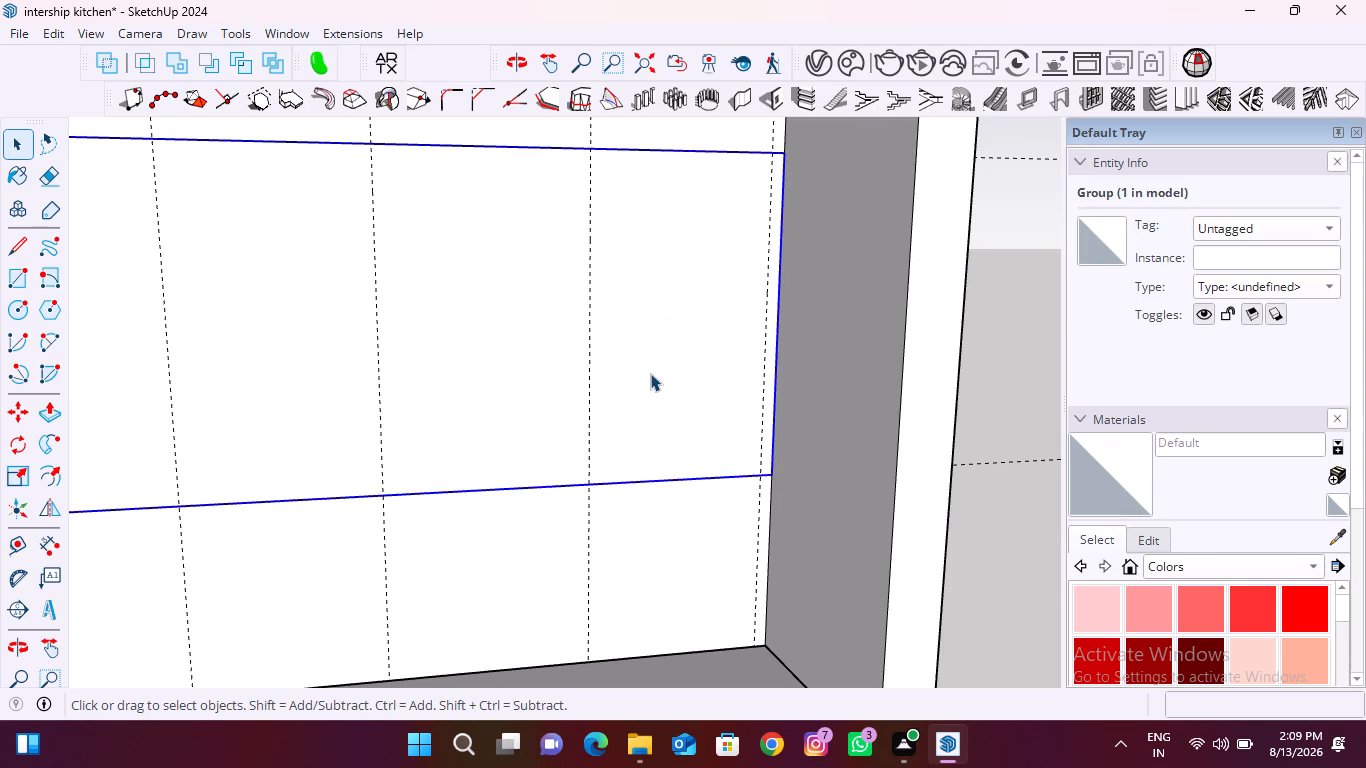
{"action": "scroll", "coordinate": [651, 374], "scroll_direction": "down", "scroll_amount": 5}
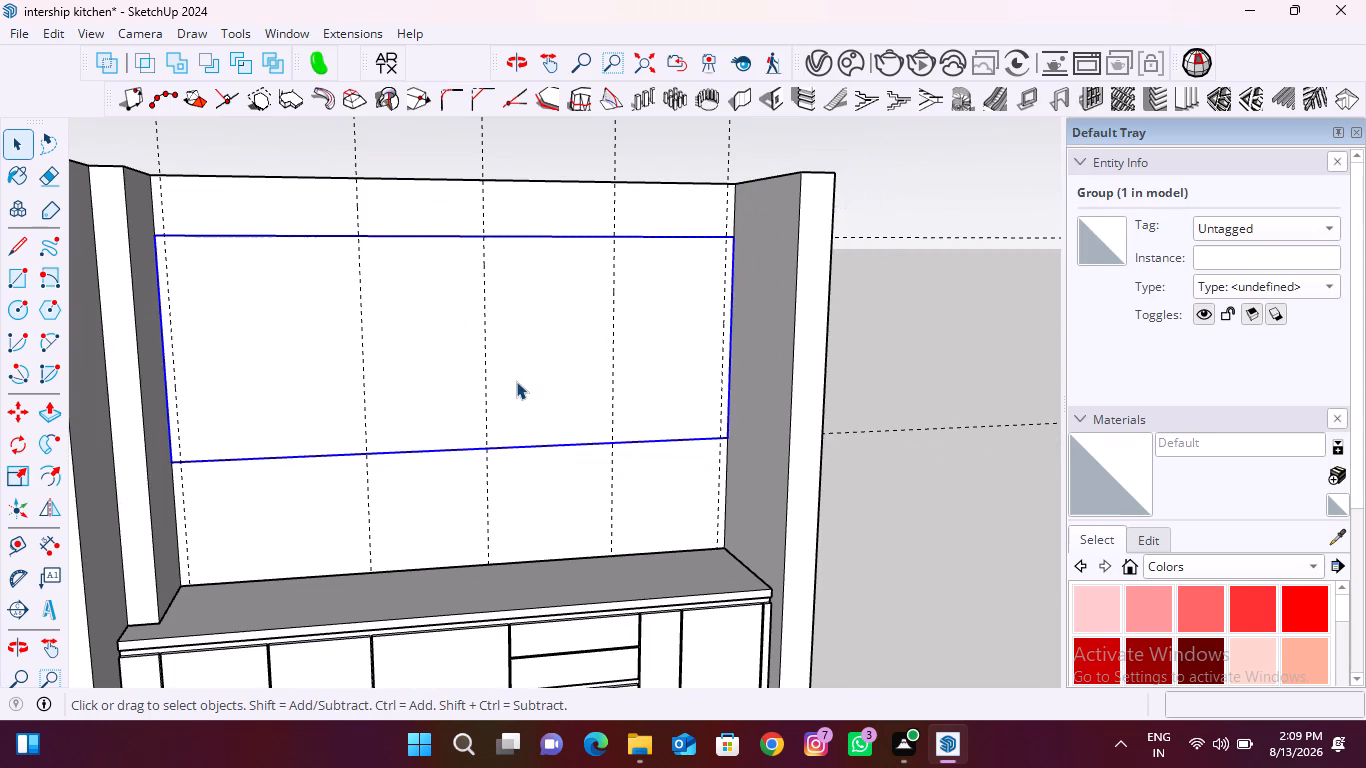
{"action": "left_click", "coordinate": [516, 381]}
{"action": "key", "text": "Escape"}
{"action": "key", "text": "space"}
{"action": "scroll", "coordinate": [345, 230], "scroll_direction": "up", "scroll_amount": 7}
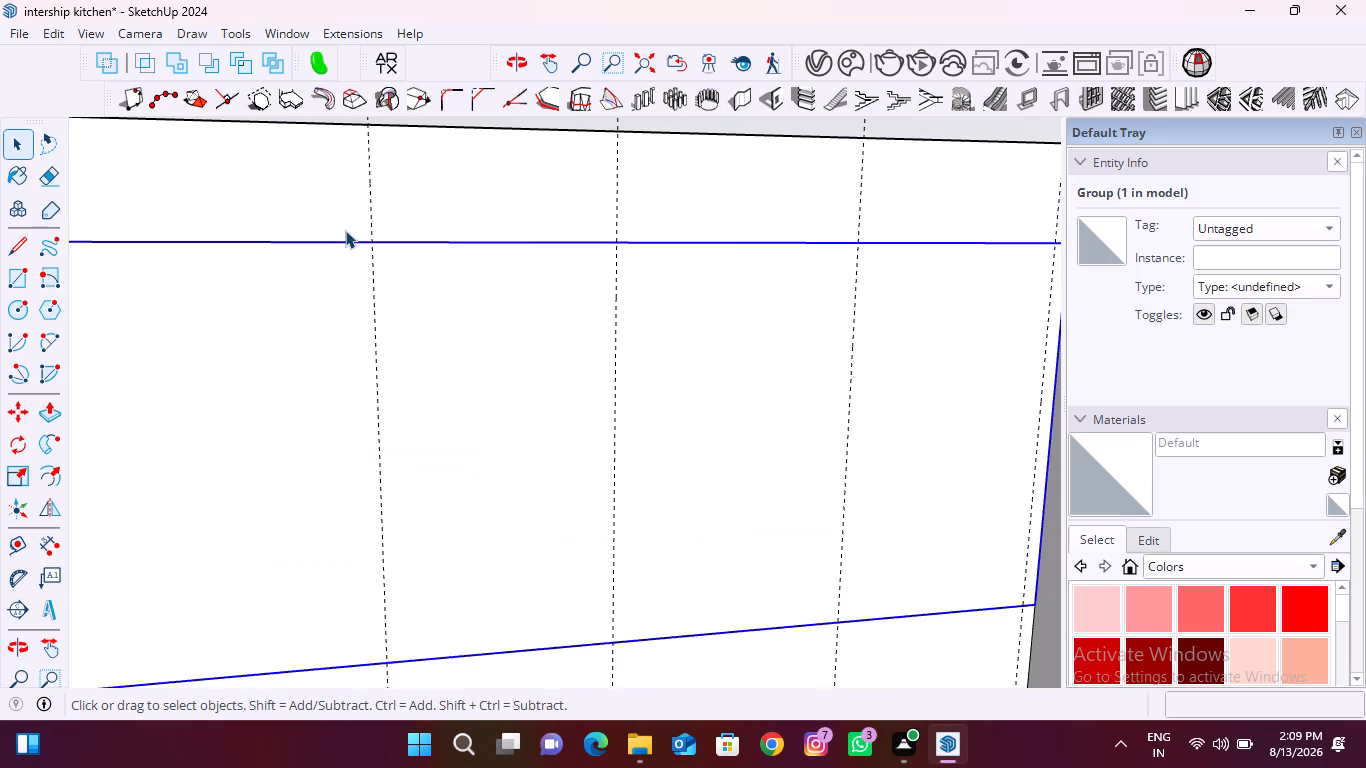
{"action": "left_click", "coordinate": [468, 160]}
{"action": "scroll", "coordinate": [397, 210], "scroll_direction": "down", "scroll_amount": 4}
{"action": "left_click", "coordinate": [453, 131]}
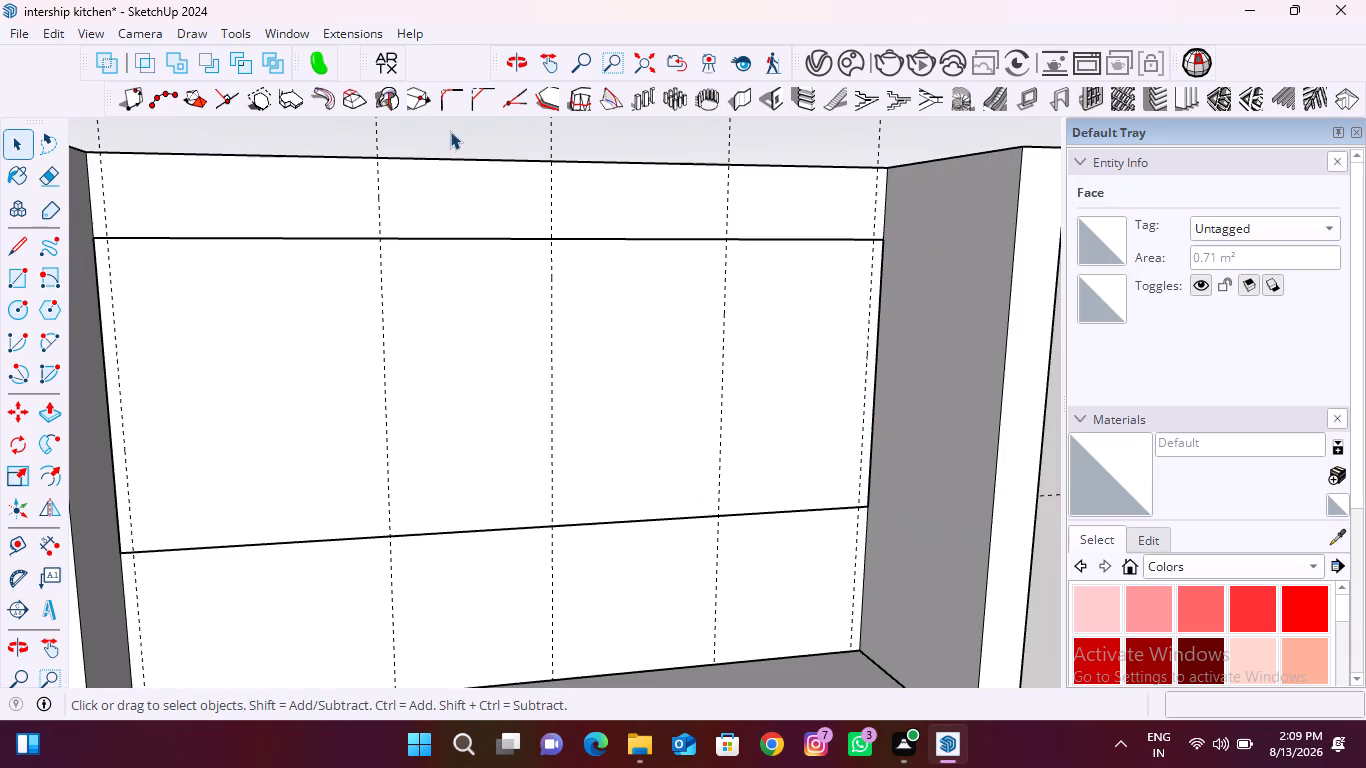
{"action": "scroll", "coordinate": [366, 142], "scroll_direction": "up", "scroll_amount": 2}
{"action": "scroll", "coordinate": [413, 142], "scroll_direction": "down", "scroll_amount": 2}
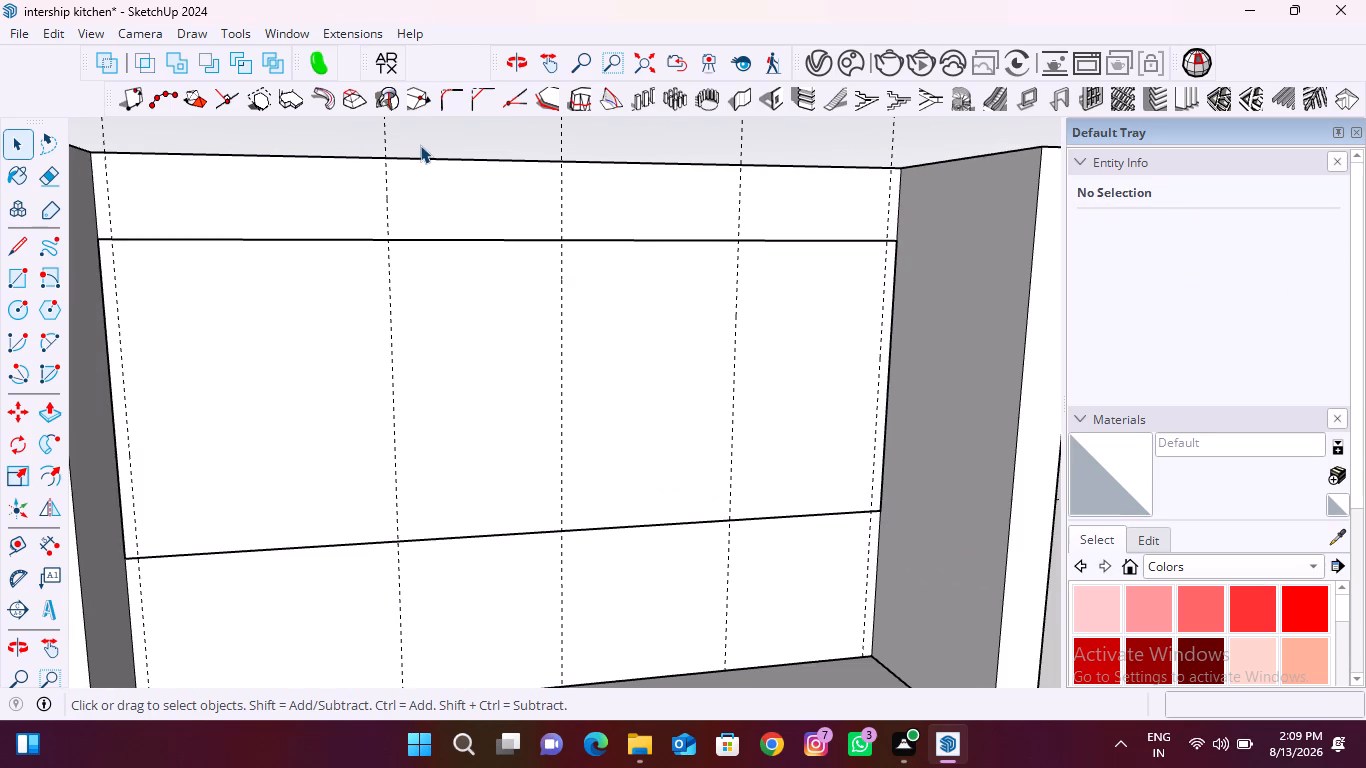
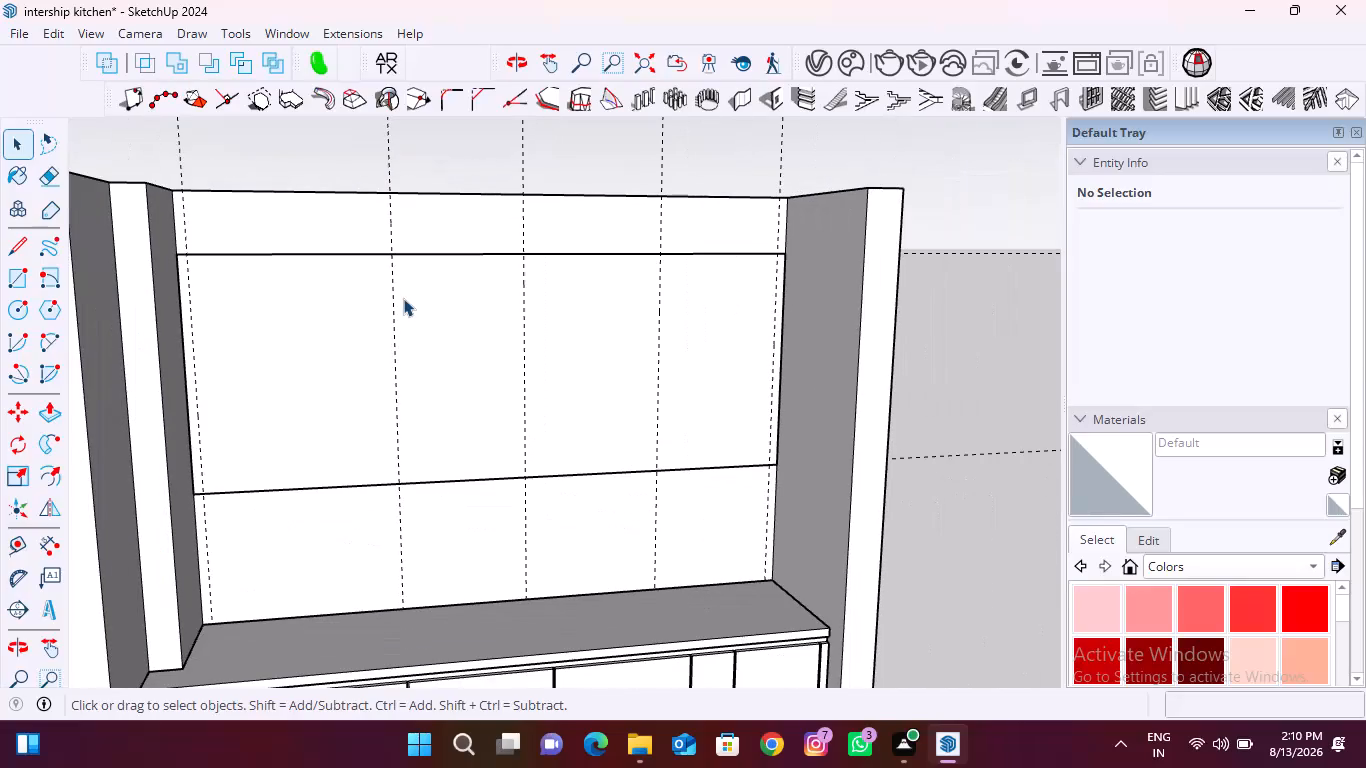
Place a guide 3.5 mm to the right of the upper panel's leftmost vertical guide, and another 7 mm back across it.
{"action": "middle_click_drag", "start_coordinate": [358, 397], "coordinate": [357, 397]}
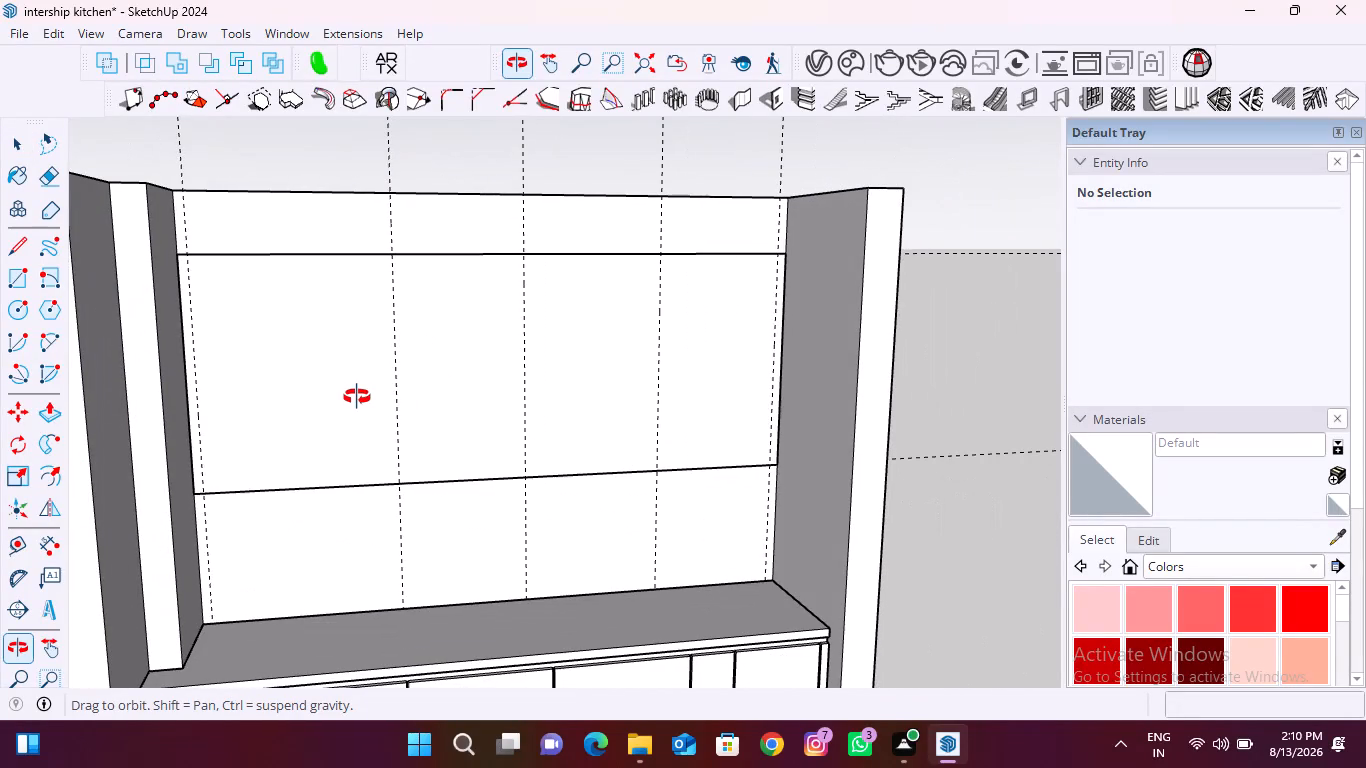
{"action": "middle_click_drag", "start_coordinate": [357, 397], "coordinate": [335, 397]}
{"action": "key", "text": "t"}
{"action": "scroll", "coordinate": [184, 317], "scroll_direction": "up", "scroll_amount": 3}
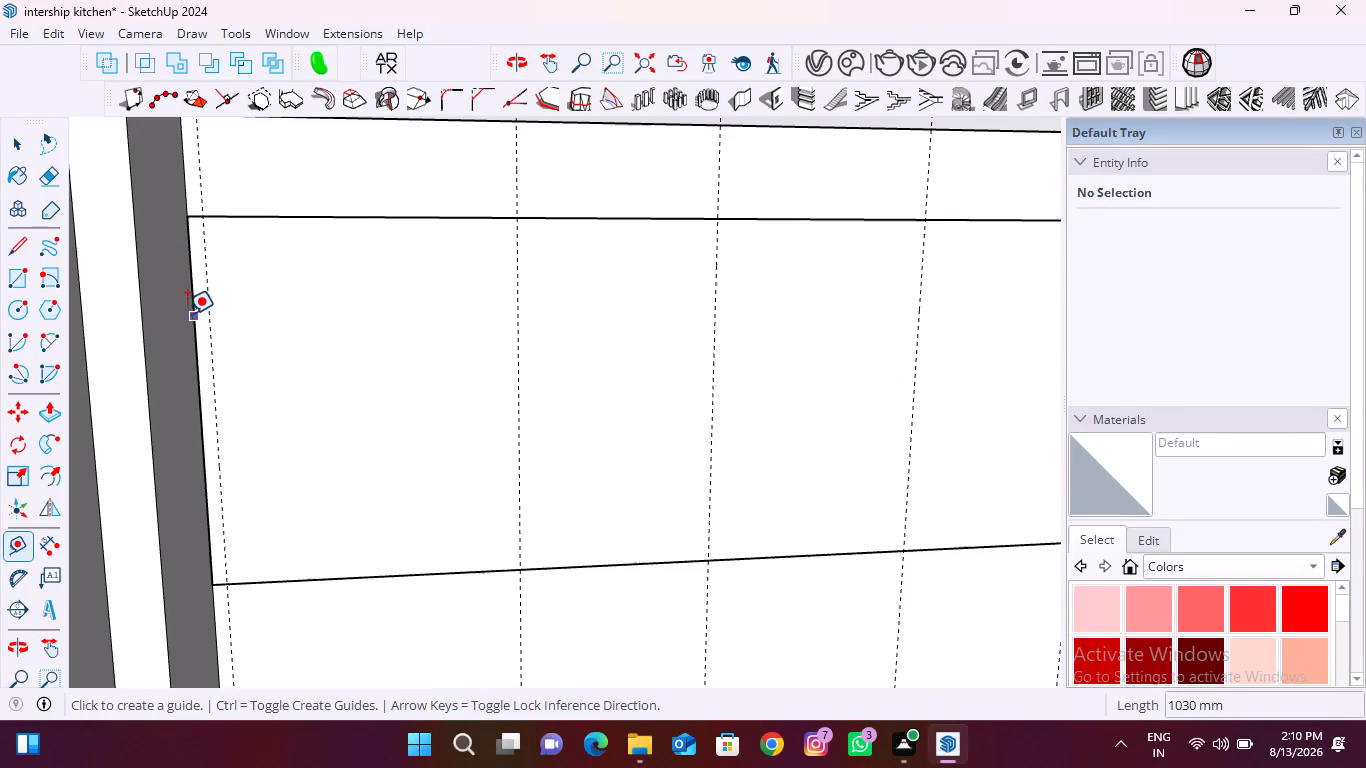
{"action": "scroll", "coordinate": [187, 314], "scroll_direction": "up", "scroll_amount": 9}
{"action": "left_click", "coordinate": [214, 298]}
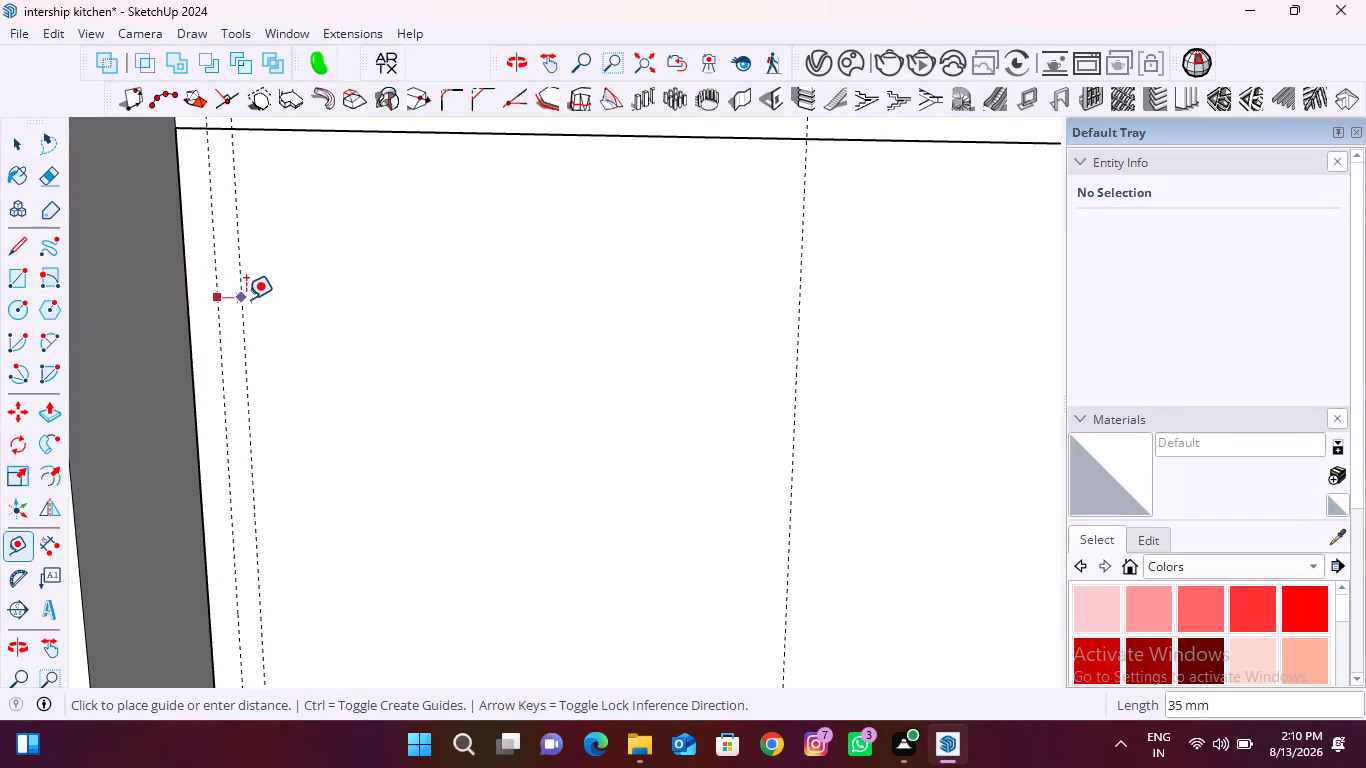
{"action": "type", "text": "3.5"}
{"action": "key", "text": "Return"}
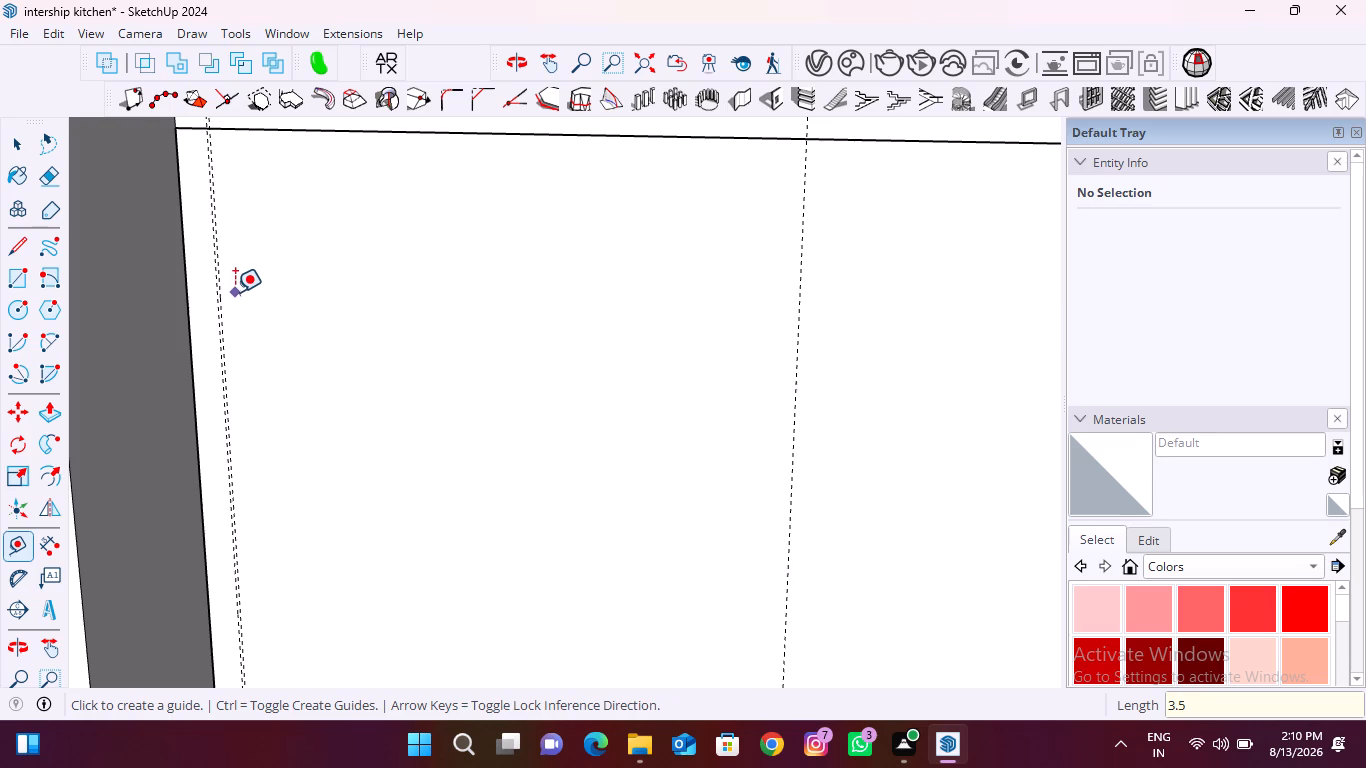
{"action": "scroll", "coordinate": [211, 286], "scroll_direction": "up", "scroll_amount": 16}
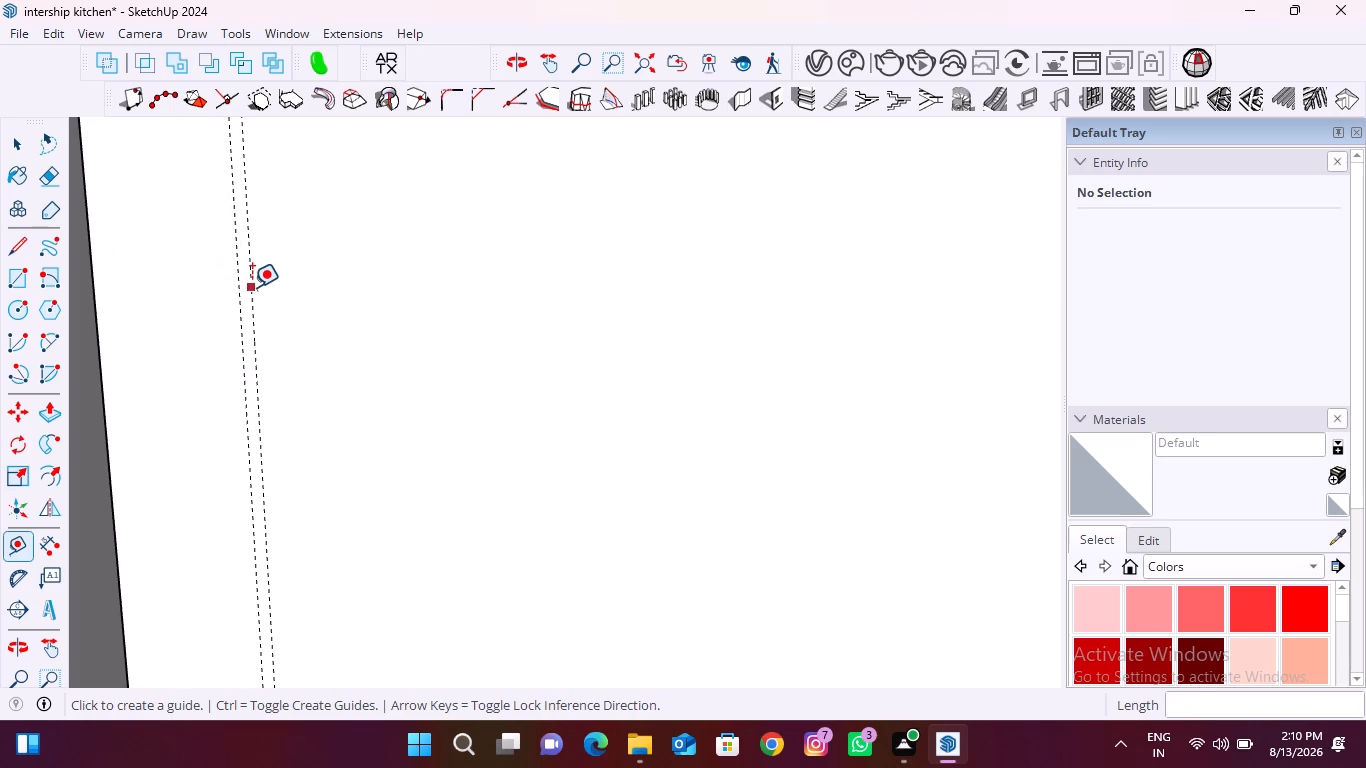
{"action": "left_click", "coordinate": [252, 287]}
{"action": "key", "text": "7"}
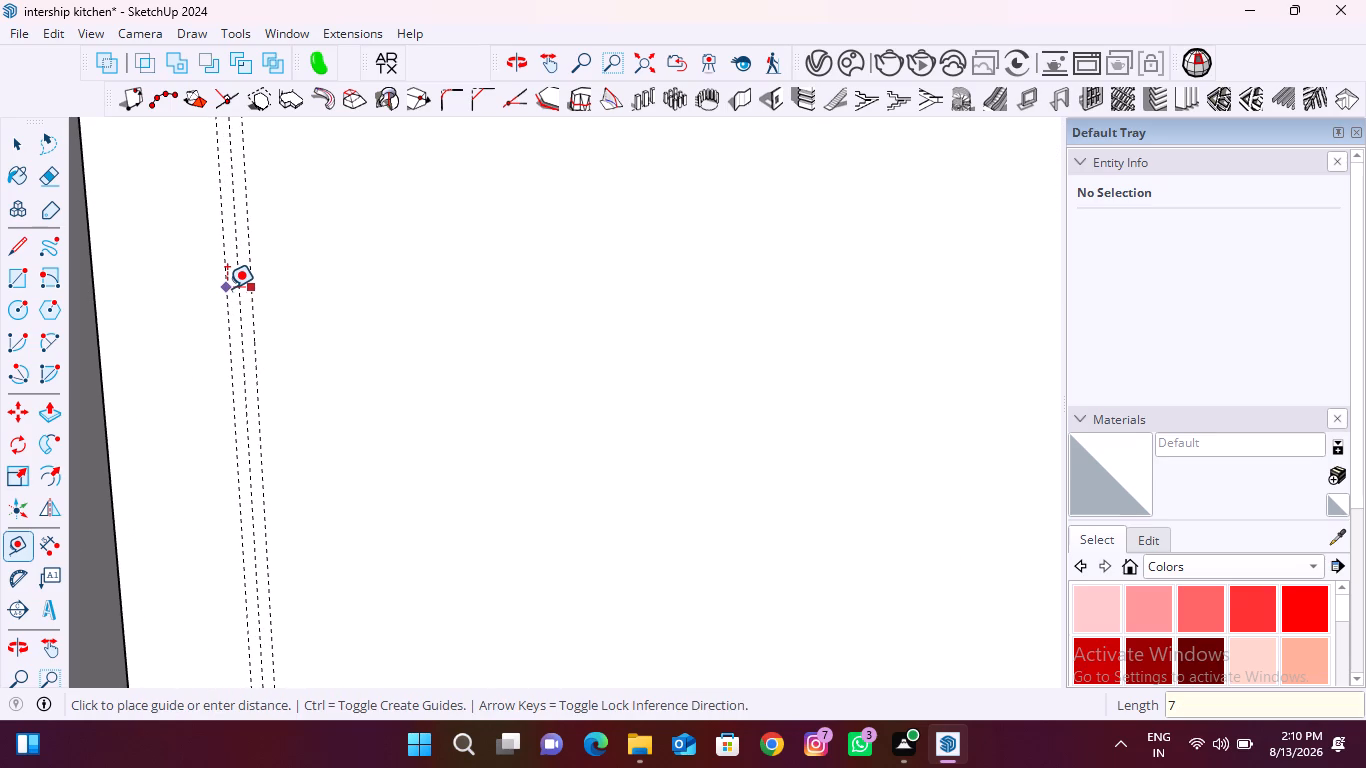
{"action": "key", "text": "Return"}
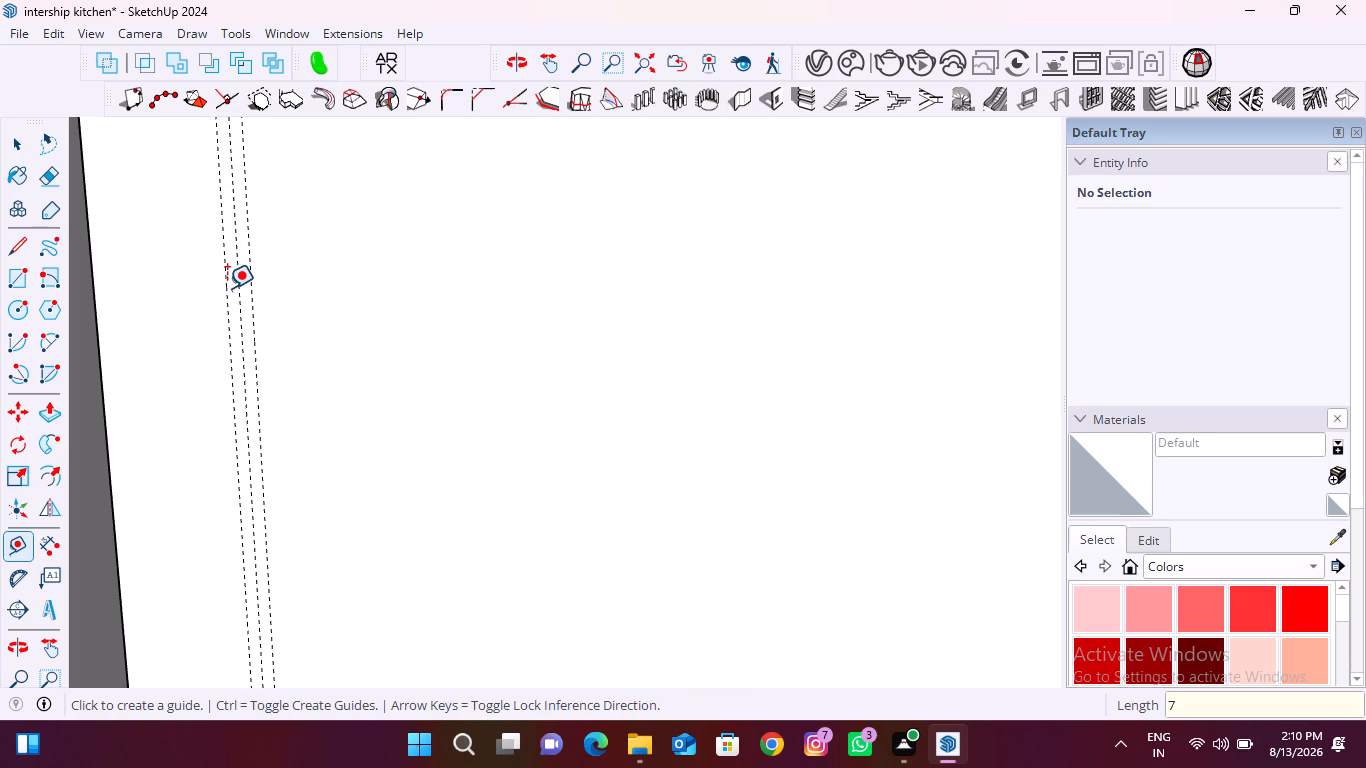
Delete the original leftmost guide running between the two offset guides.
{"action": "key", "text": "space"}
{"action": "left_click", "coordinate": [238, 294]}
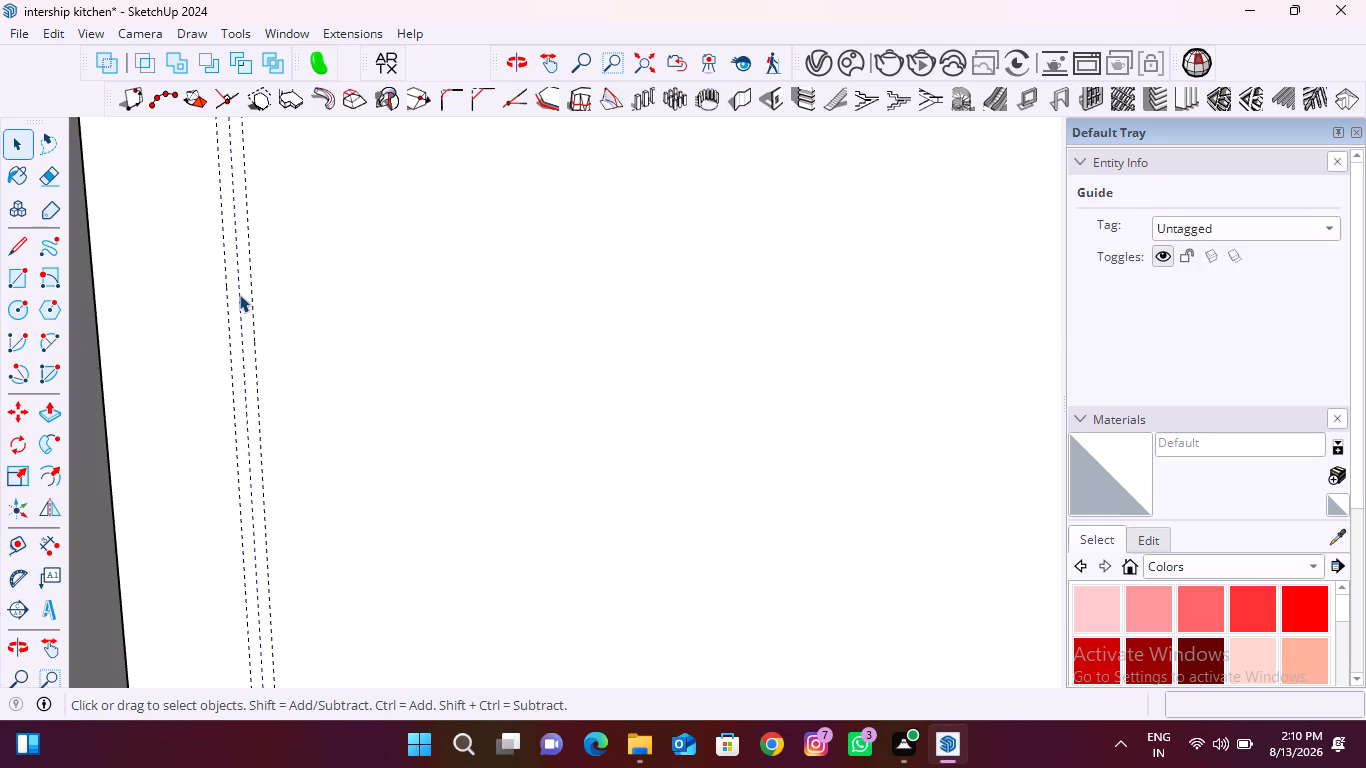
{"action": "key", "text": "Delete"}
Place a guide 3.5 mm to the right of the second vertical guide, and another 7 mm back across it.
{"action": "scroll", "coordinate": [98, 298], "scroll_direction": "down", "scroll_amount": 19}
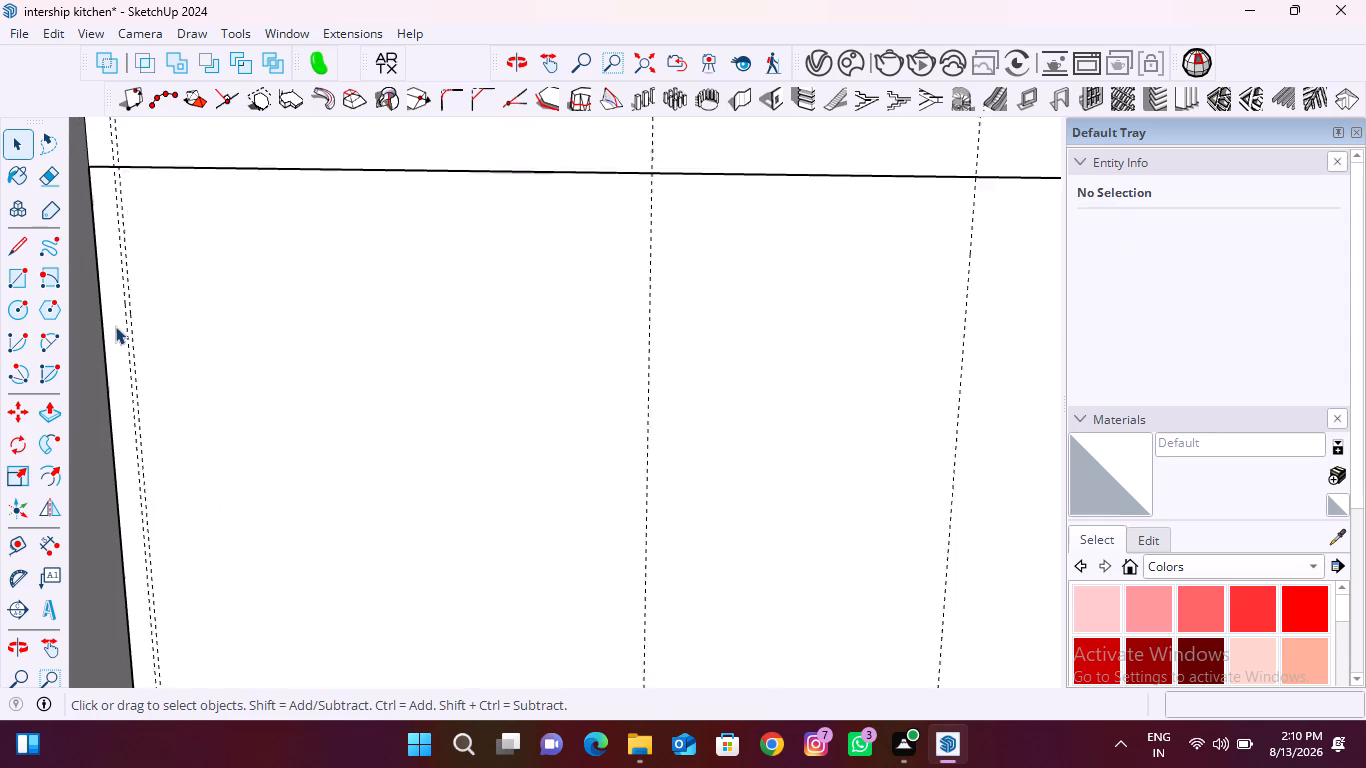
{"action": "scroll", "coordinate": [115, 326], "scroll_direction": "down", "scroll_amount": 10}
{"action": "scroll", "coordinate": [370, 292], "scroll_direction": "up", "scroll_amount": 8}
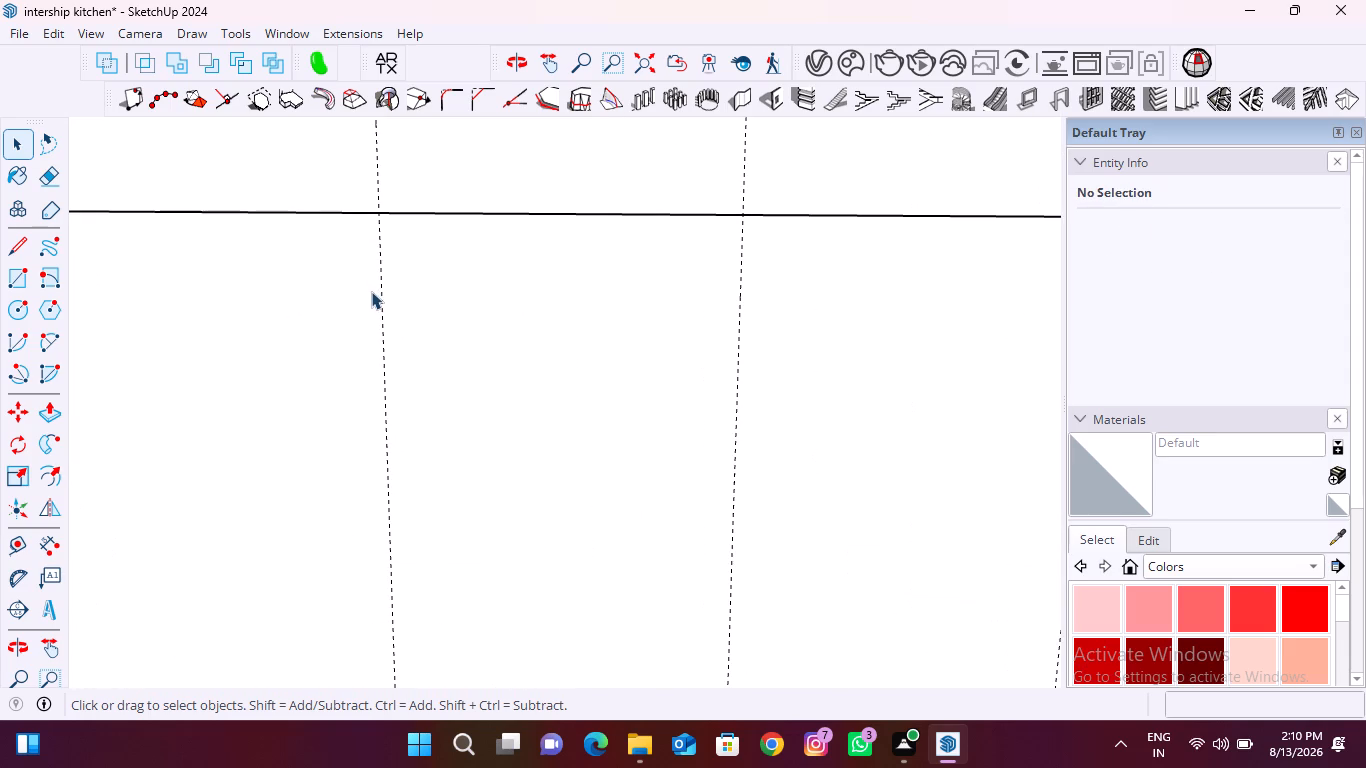
{"action": "key", "text": "t"}
{"action": "left_click", "coordinate": [382, 293]}
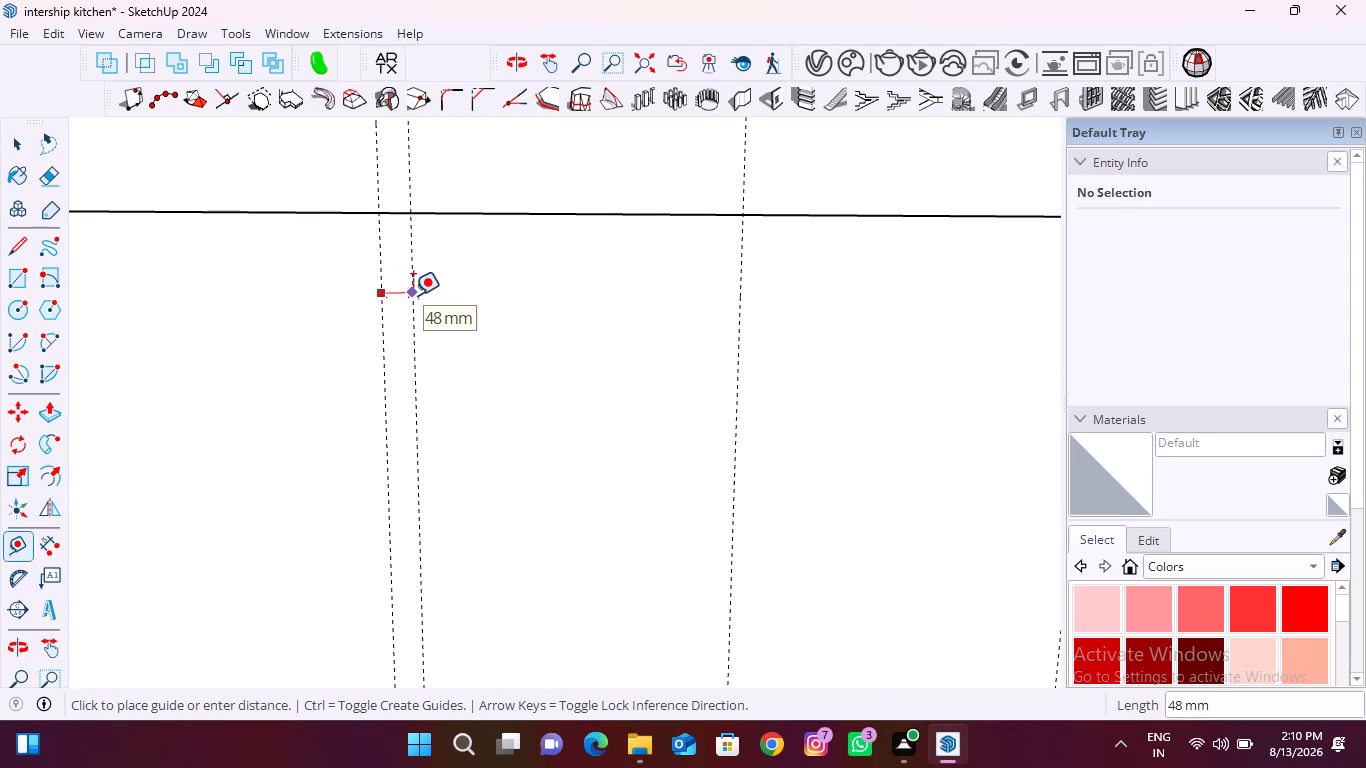
{"action": "type", "text": "3.5"}
{"action": "key", "text": "Return"}
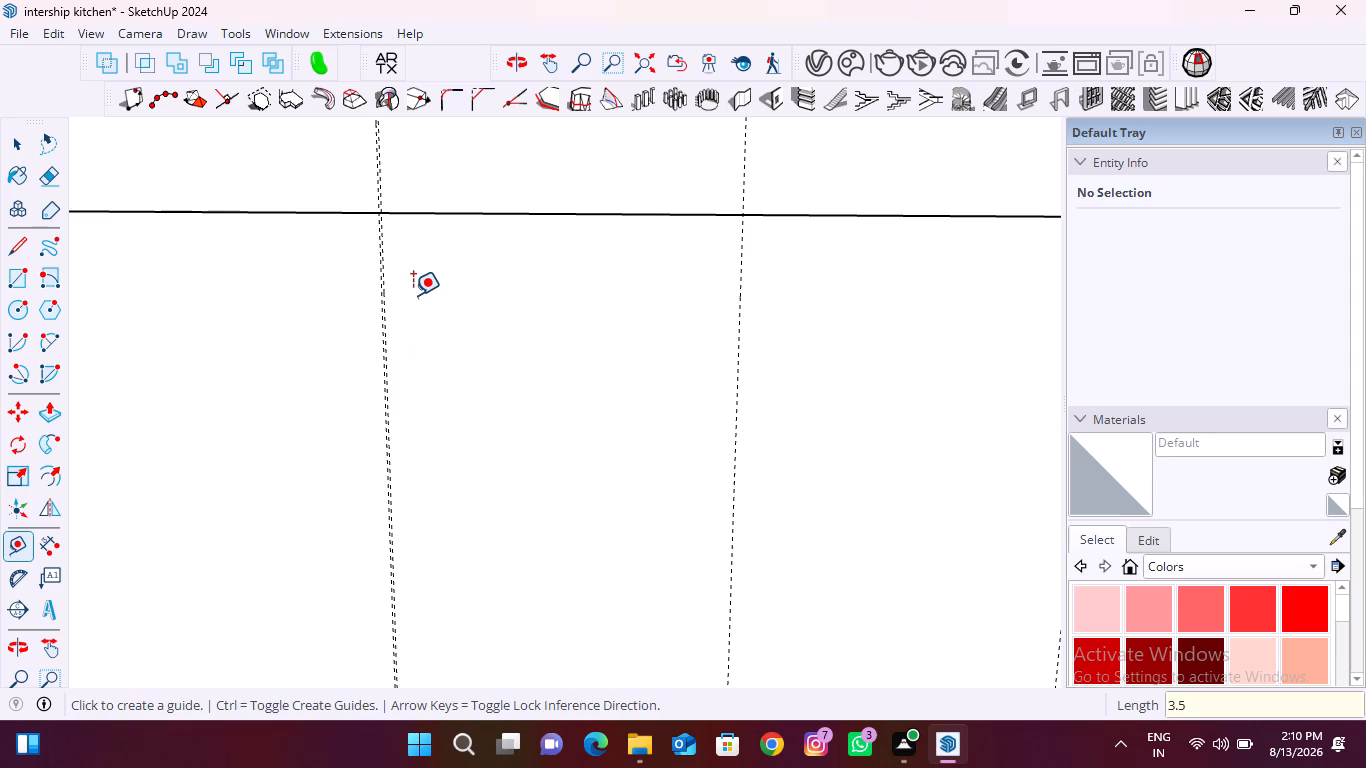
{"action": "scroll", "coordinate": [363, 292], "scroll_direction": "up", "scroll_amount": 8}
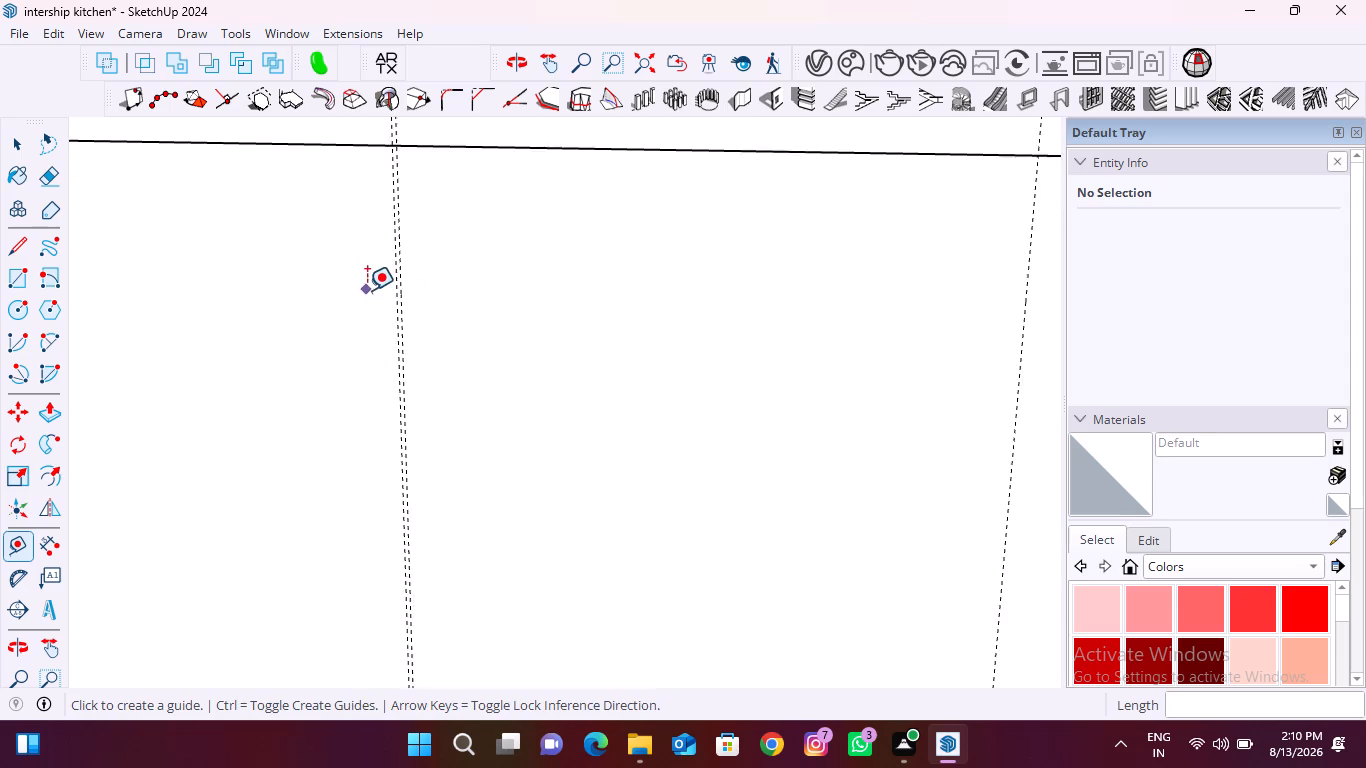
{"action": "scroll", "coordinate": [367, 290], "scroll_direction": "up", "scroll_amount": 7}
{"action": "left_click", "coordinate": [449, 293]}
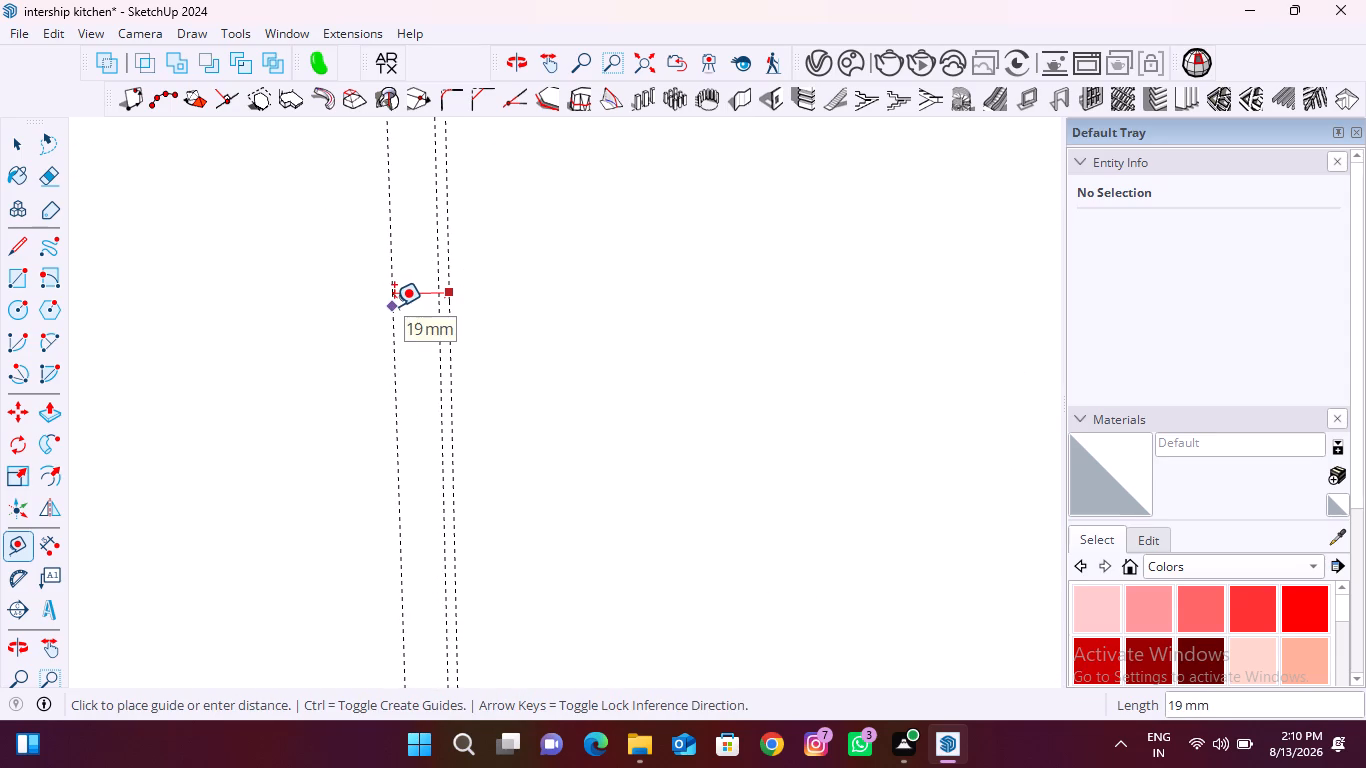
{"action": "key", "text": "7"}
{"action": "key", "text": "Return"}
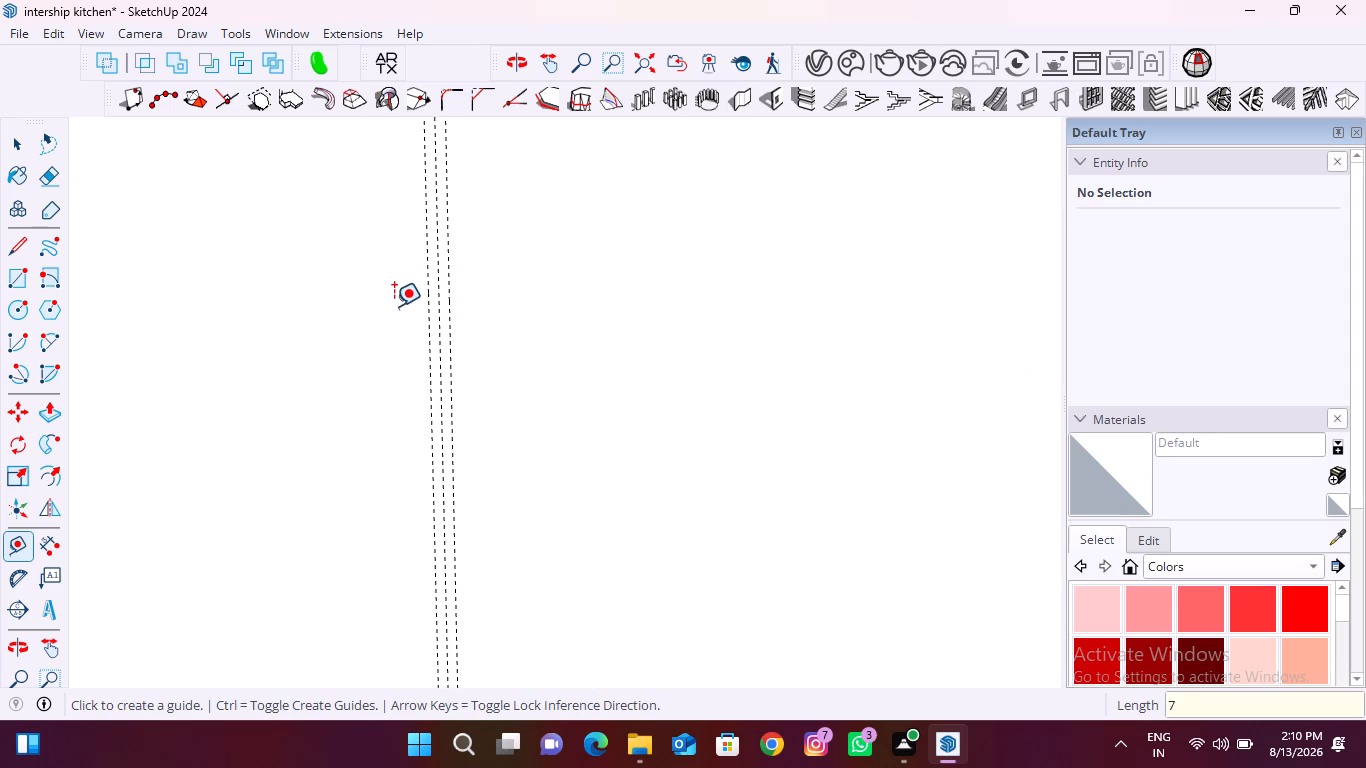
Delete the original second vertical guide between its two offset guides.
{"action": "key", "text": "space"}
{"action": "left_click", "coordinate": [440, 297]}
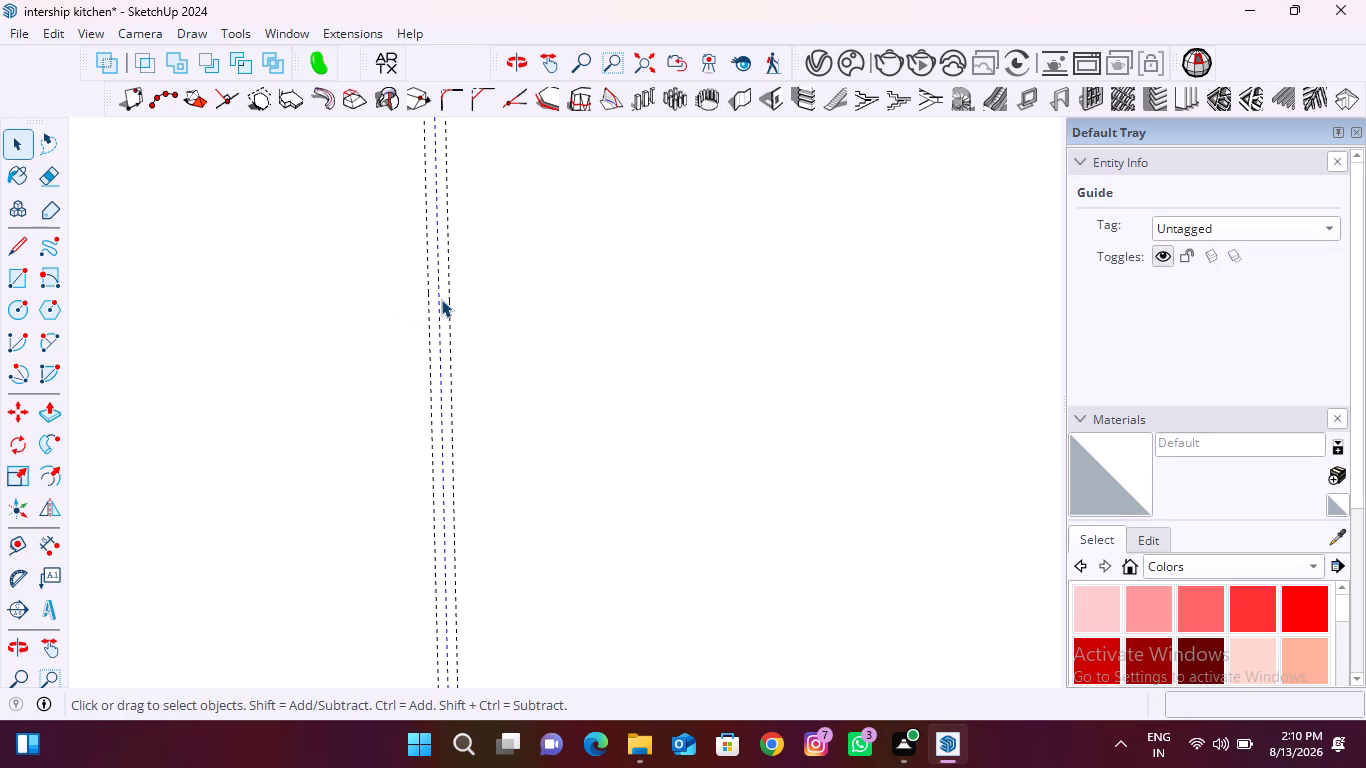
{"action": "key", "text": "Delete"}
Place guides 3.5 mm to each side of the middle vertical guide on the upper panel.
{"action": "scroll", "coordinate": [304, 287], "scroll_direction": "down", "scroll_amount": 16}
{"action": "scroll", "coordinate": [173, 324], "scroll_direction": "down", "scroll_amount": 2}
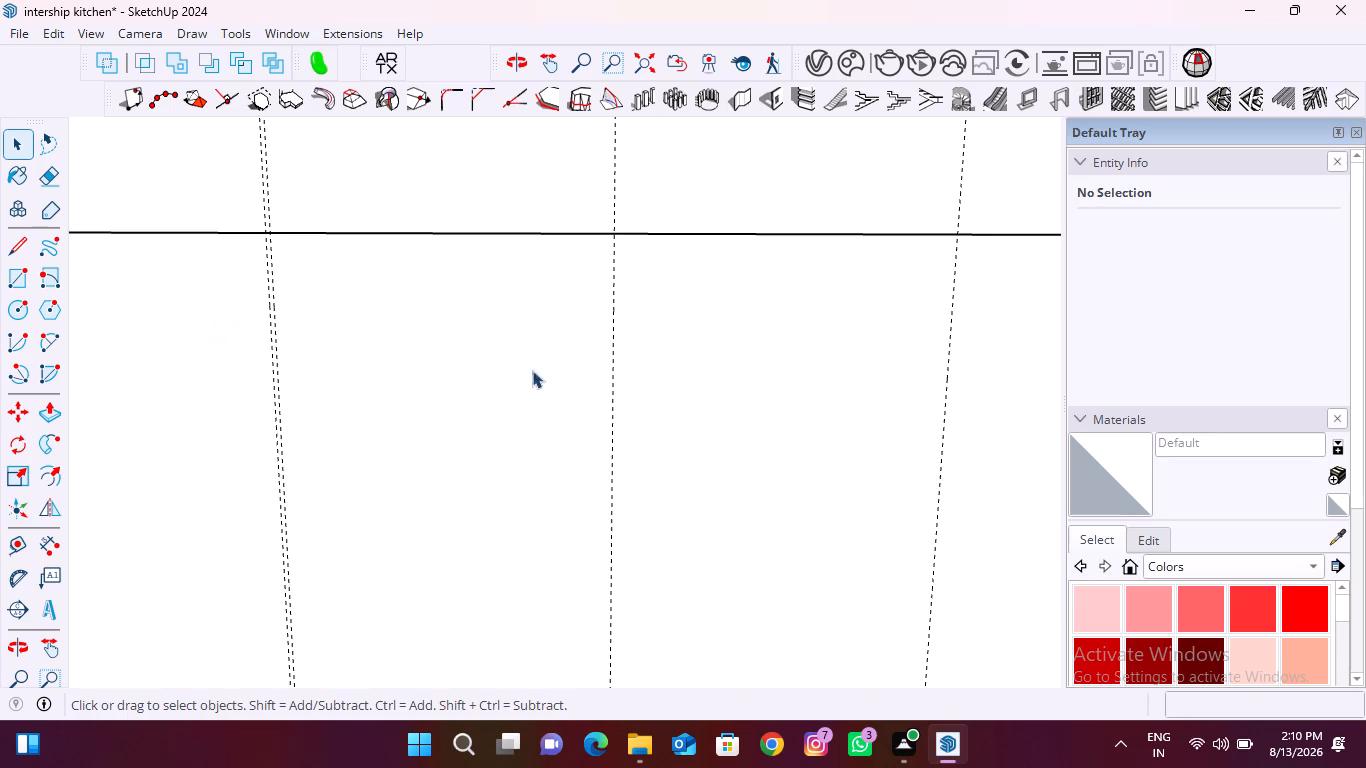
{"action": "scroll", "coordinate": [611, 371], "scroll_direction": "up", "scroll_amount": 9}
{"action": "key", "text": "t"}
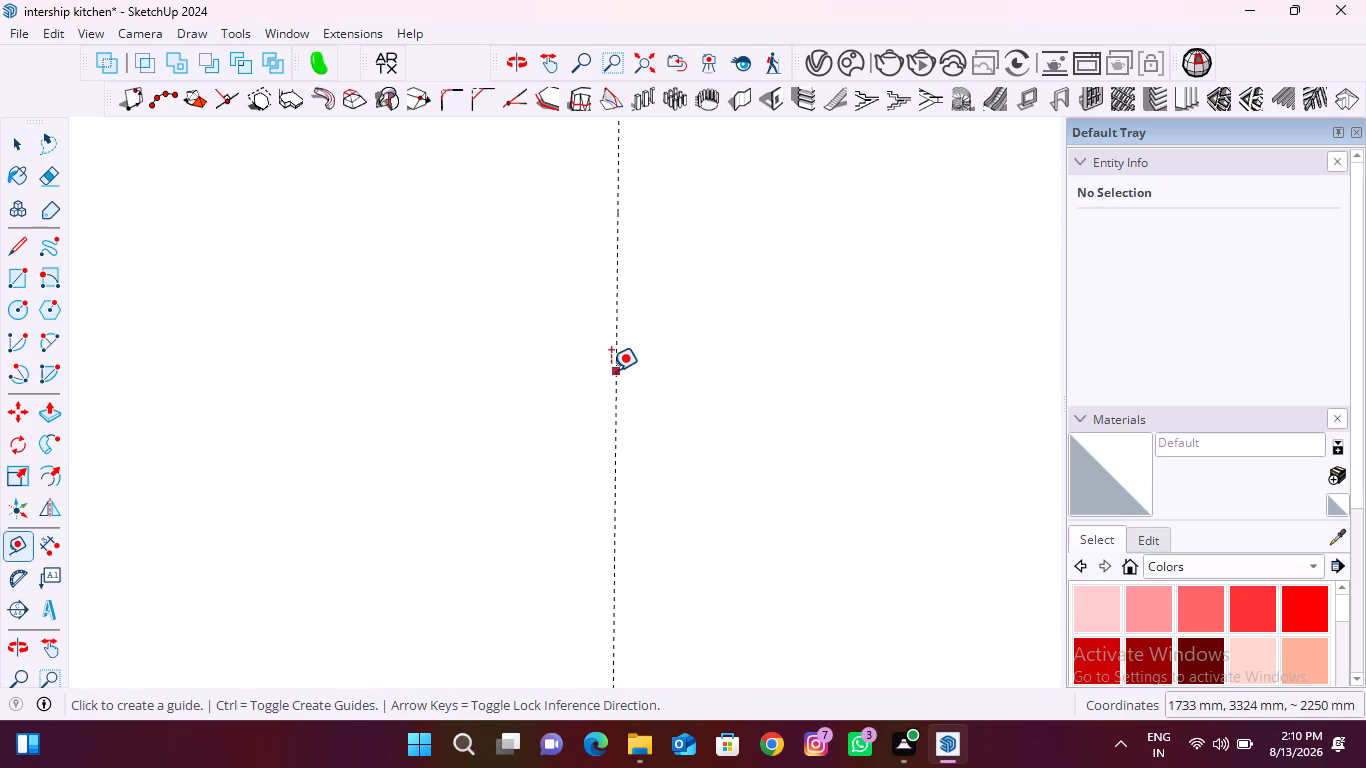
{"action": "left_click", "coordinate": [613, 369]}
{"action": "type", "text": "3.5"}
{"action": "key", "text": "Return"}
{"action": "scroll", "coordinate": [607, 364], "scroll_direction": "up", "scroll_amount": 5}
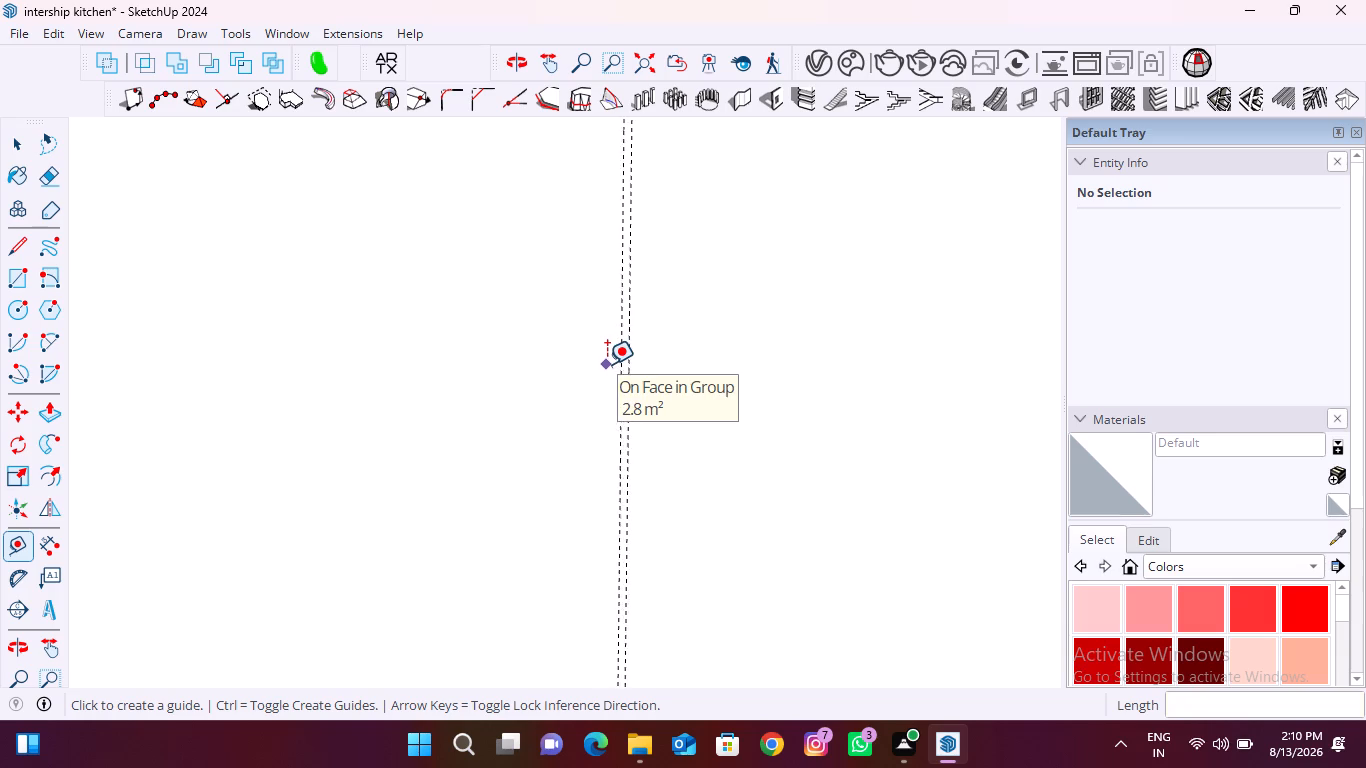
{"action": "scroll", "coordinate": [607, 364], "scroll_direction": "up", "scroll_amount": 3}
{"action": "left_click", "coordinate": [628, 362]}
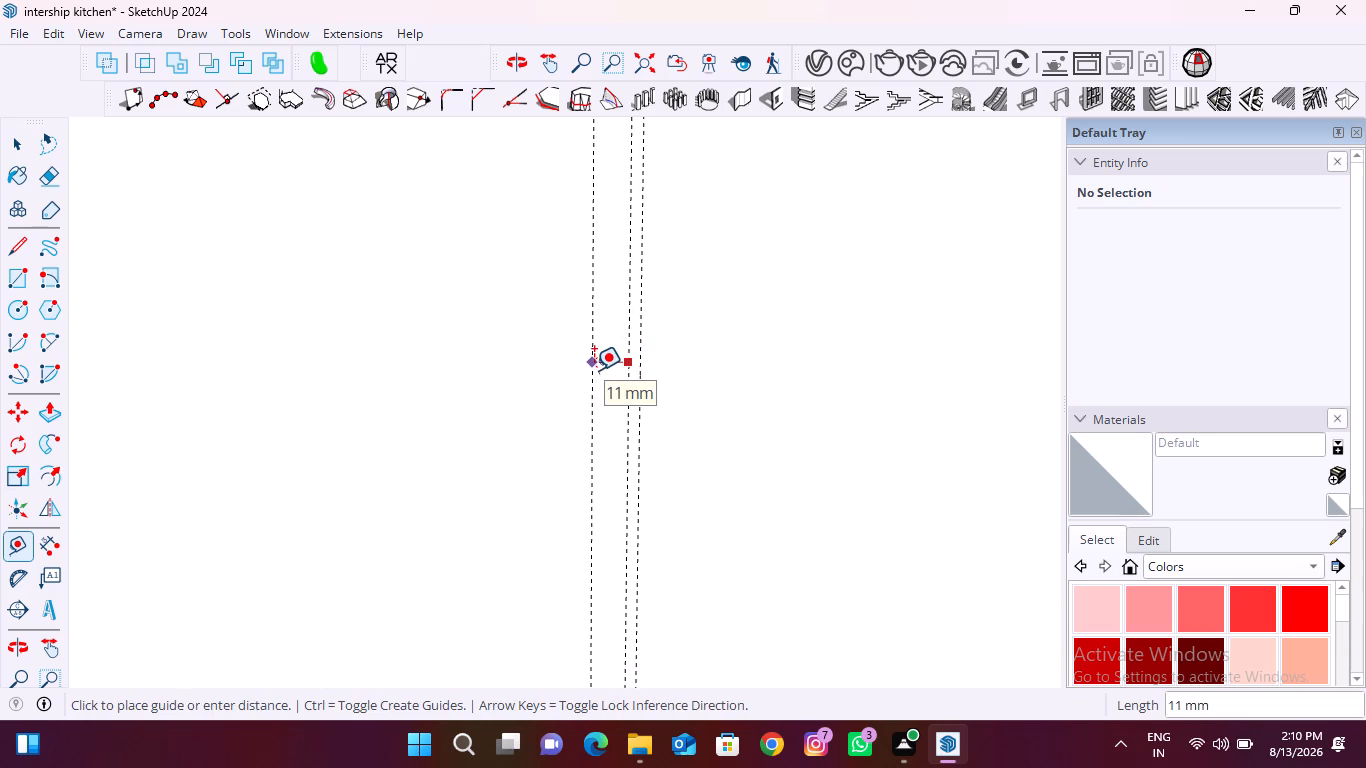
{"action": "key", "text": "7"}
{"action": "key", "text": "7"}
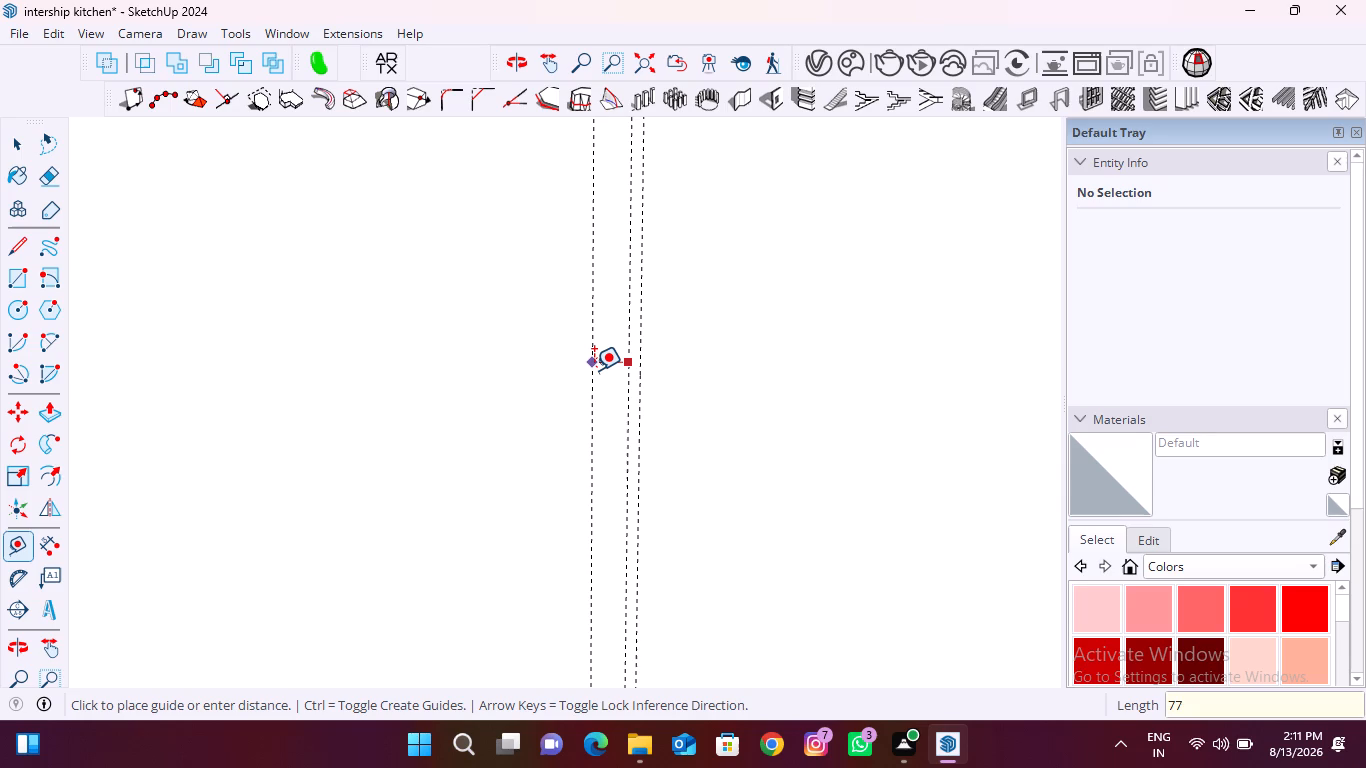
{"action": "key", "text": "BackSpace"}
{"action": "key", "text": "BackSpace"}
{"action": "type", "text": "3.5"}
{"action": "key", "text": "Return"}
Delete the original middle vertical guide between its two offset guides.
{"action": "key", "text": "space"}
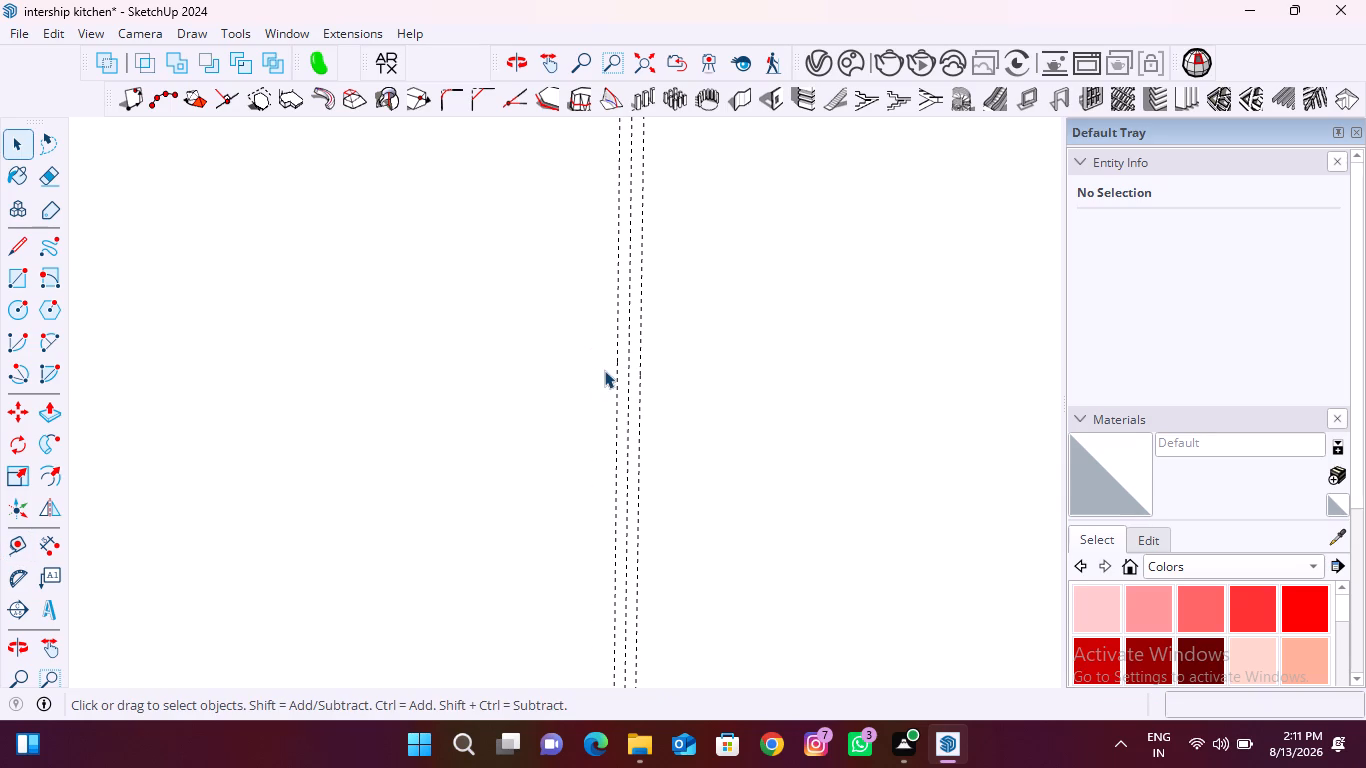
{"action": "left_click", "coordinate": [628, 369]}
{"action": "key", "text": "Delete"}
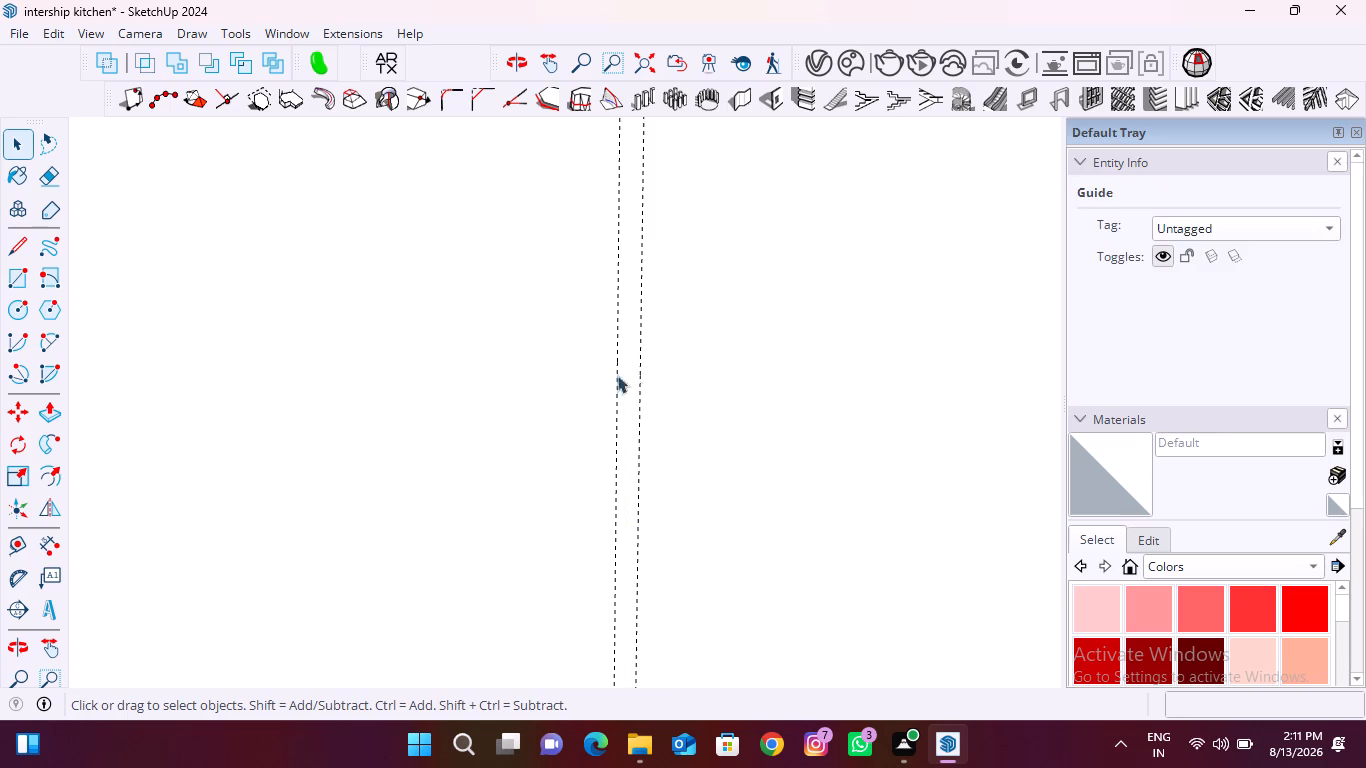
Place a guide 3.5 mm to the right of the fourth vertical guide, and another 7 mm back across it.
{"action": "scroll", "coordinate": [424, 368], "scroll_direction": "down", "scroll_amount": 20}
{"action": "scroll", "coordinate": [424, 368], "scroll_direction": "down", "scroll_amount": 17}
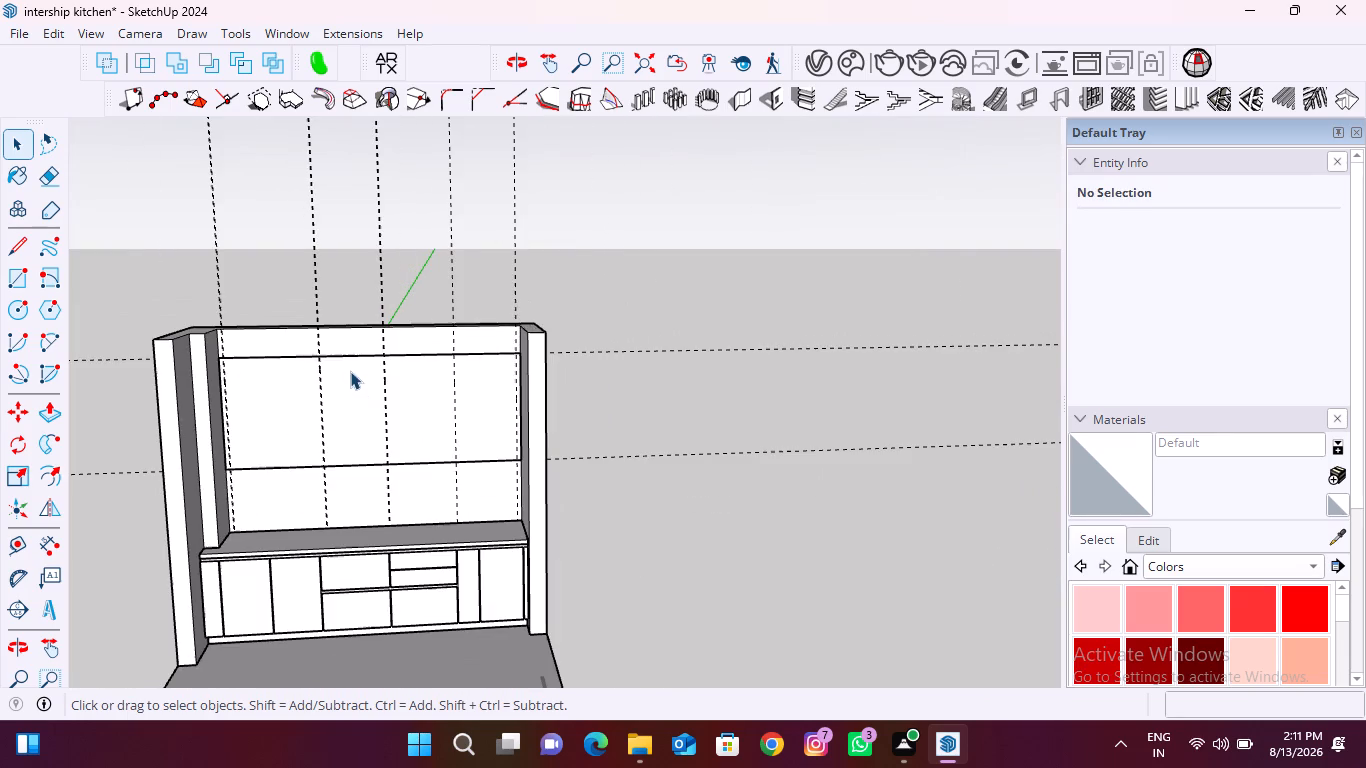
{"action": "scroll", "coordinate": [370, 594], "scroll_direction": "up", "scroll_amount": 6}
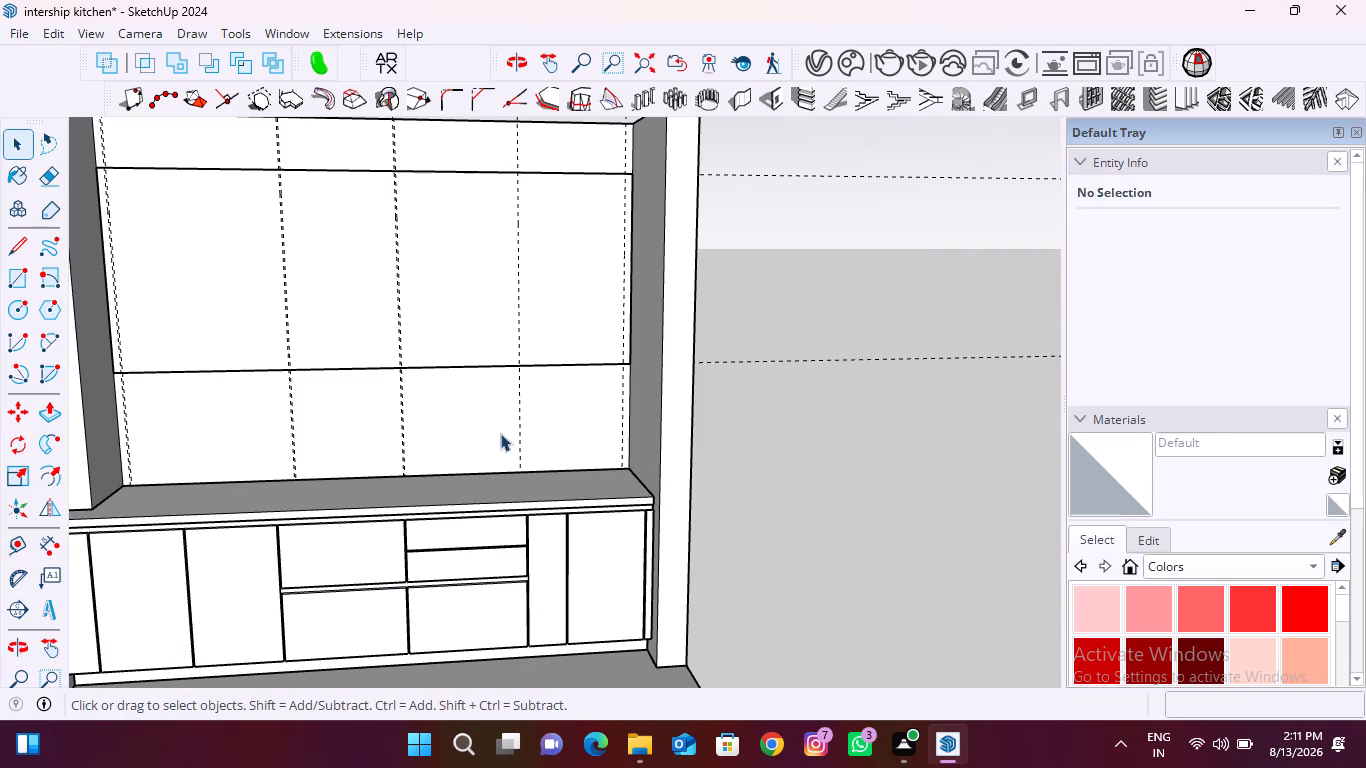
{"action": "scroll", "coordinate": [516, 353], "scroll_direction": "up", "scroll_amount": 9}
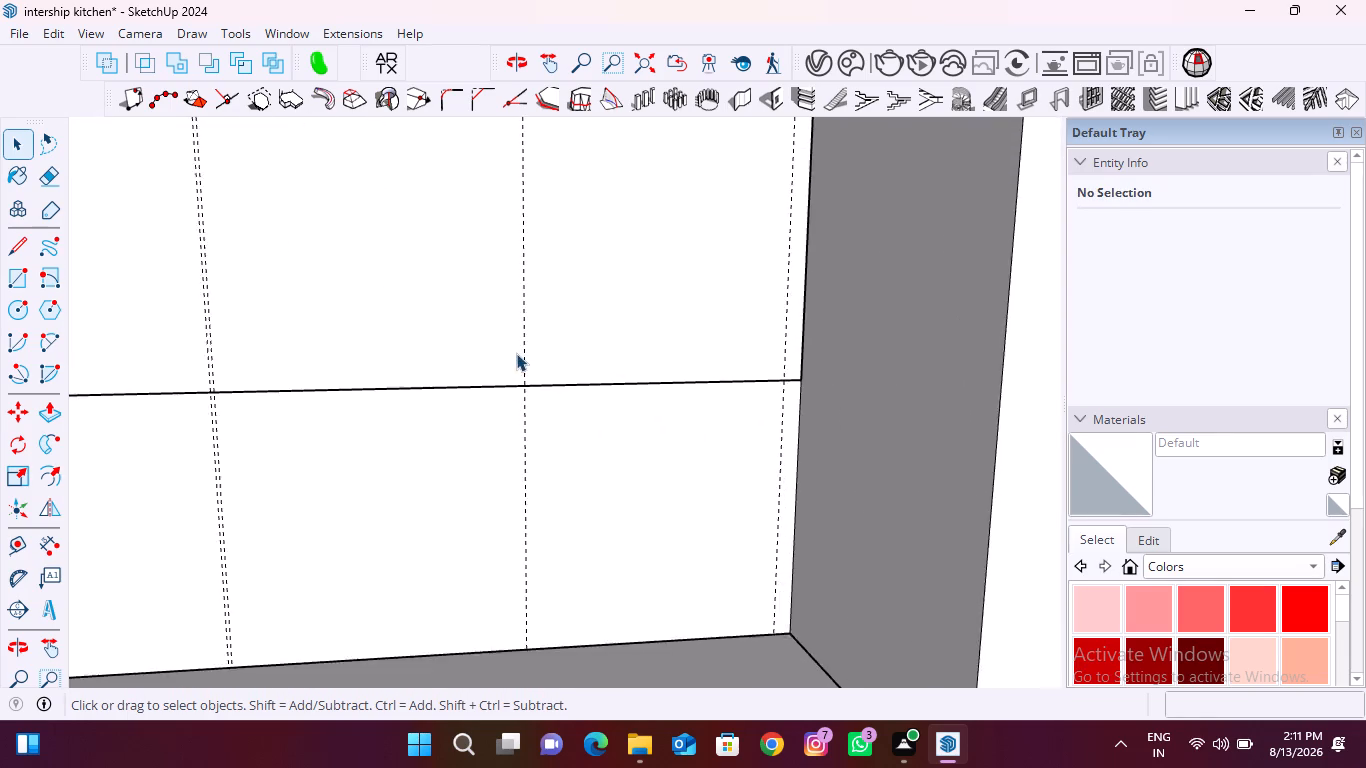
{"action": "scroll", "coordinate": [516, 353], "scroll_direction": "up", "scroll_amount": 3}
{"action": "key", "text": "t"}
{"action": "scroll", "coordinate": [516, 352], "scroll_direction": "up", "scroll_amount": 9}
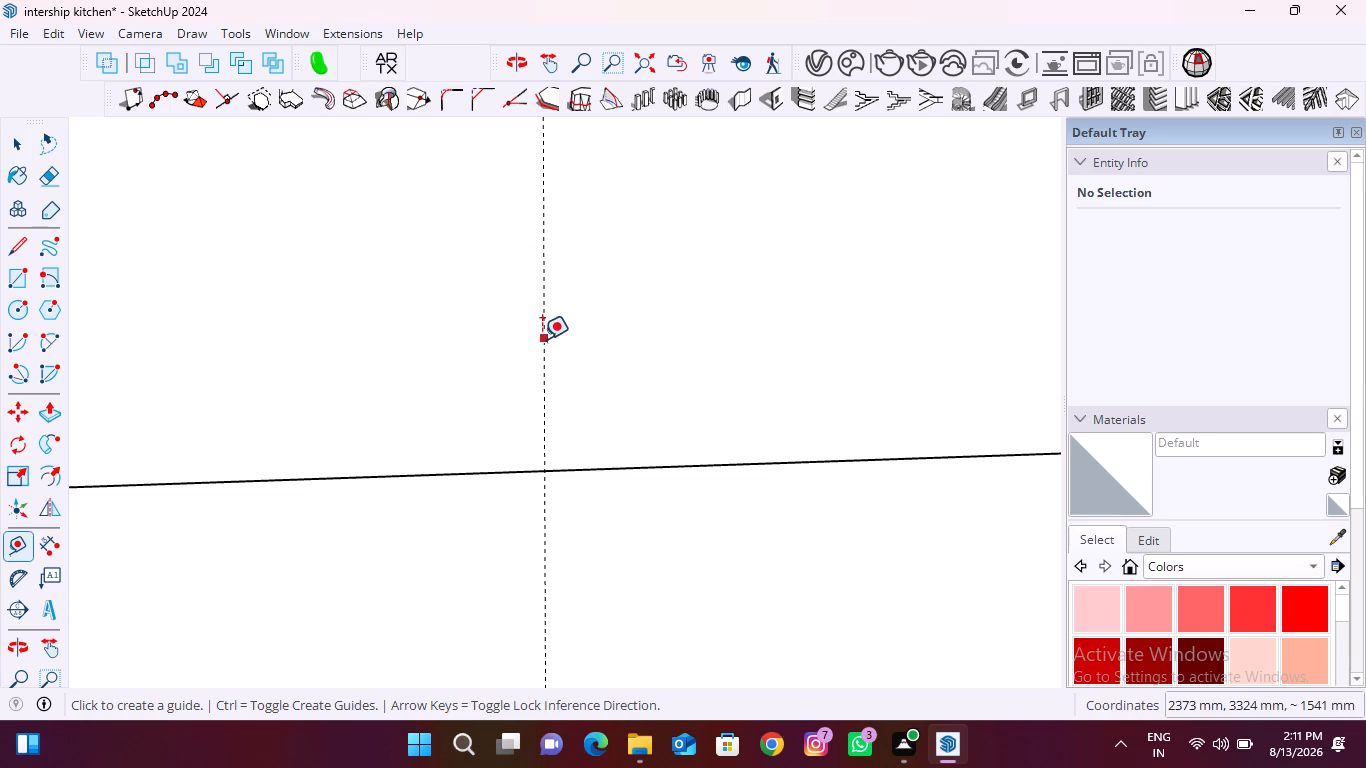
{"action": "left_click", "coordinate": [542, 339]}
{"action": "type", "text": "3.5"}
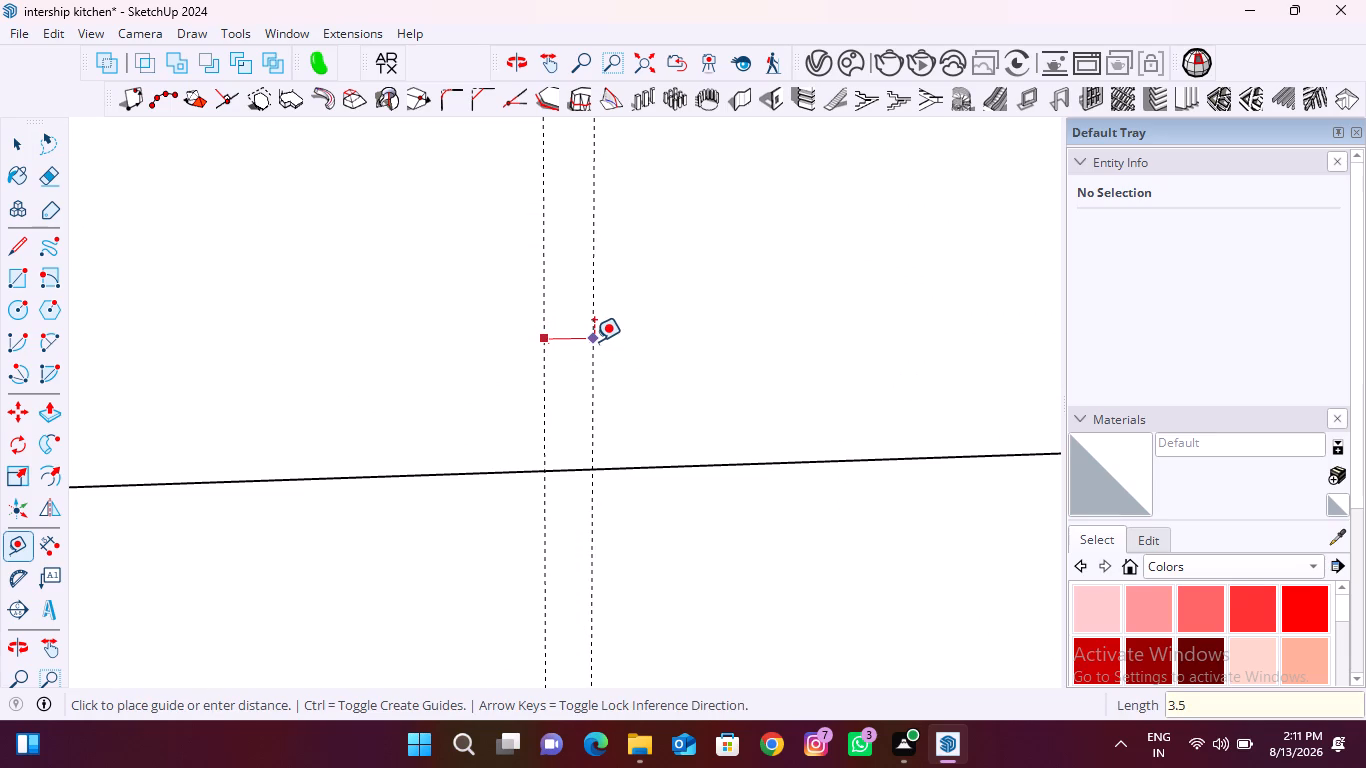
{"action": "key", "text": "Return"}
{"action": "scroll", "coordinate": [572, 328], "scroll_direction": "up", "scroll_amount": 6}
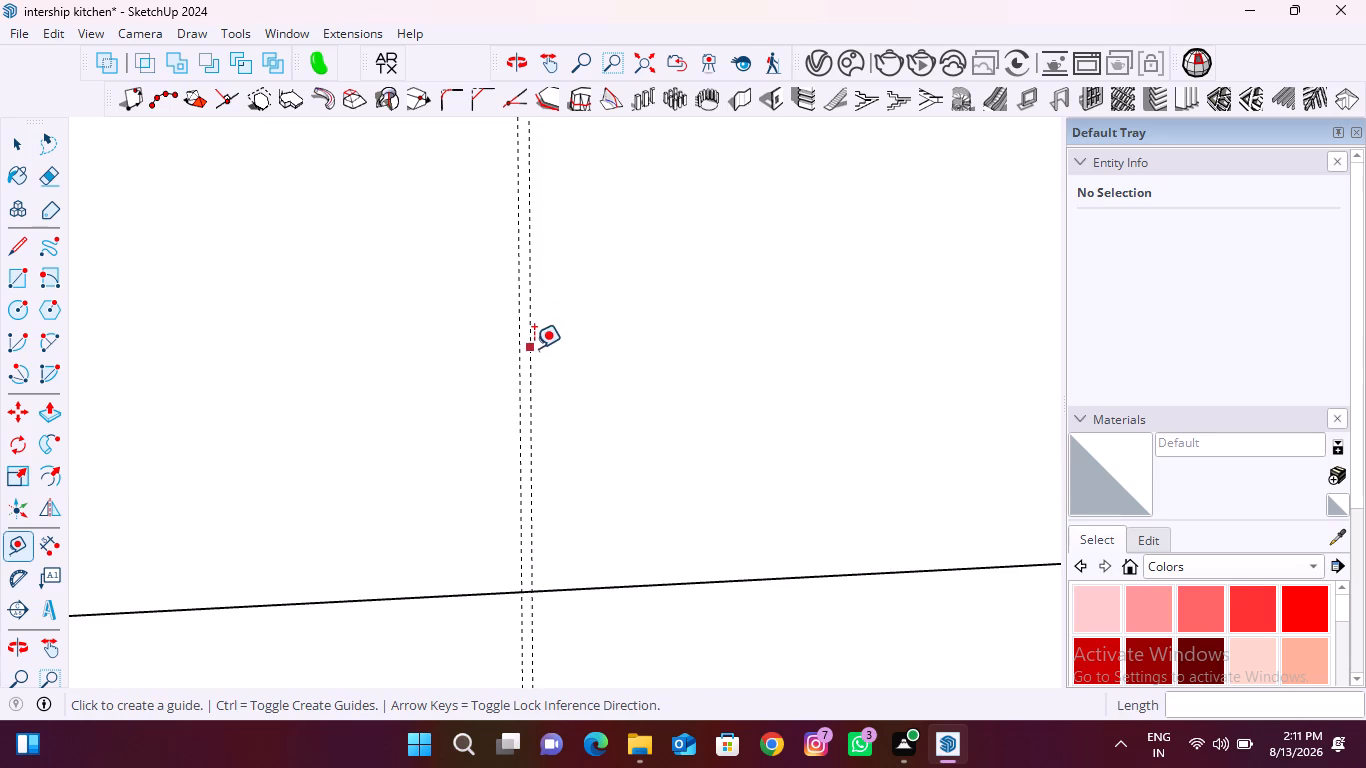
{"action": "left_click", "coordinate": [533, 349]}
{"action": "key", "text": "7"}
{"action": "key", "text": "Return"}
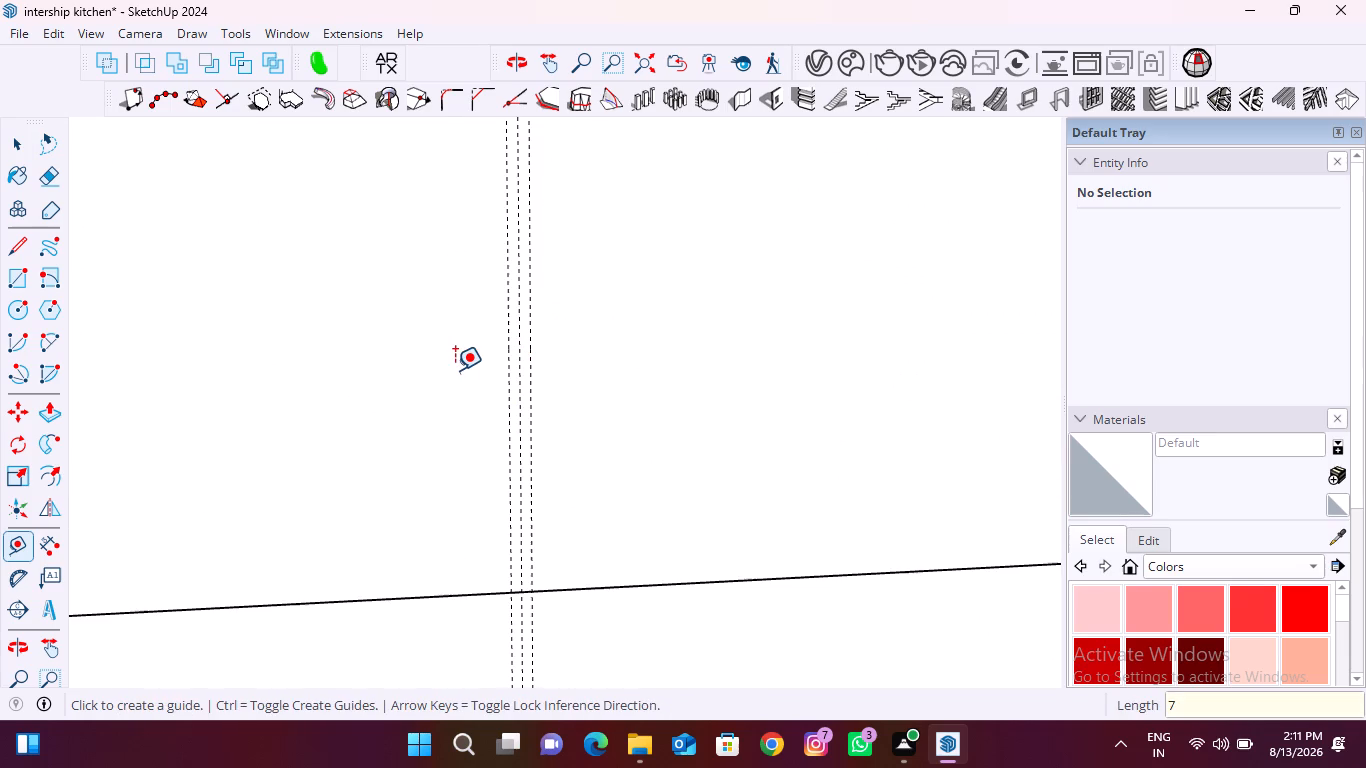
Delete the original fourth vertical guide between its two offset guides.
{"action": "key", "text": "space"}
{"action": "left_click", "coordinate": [518, 369]}
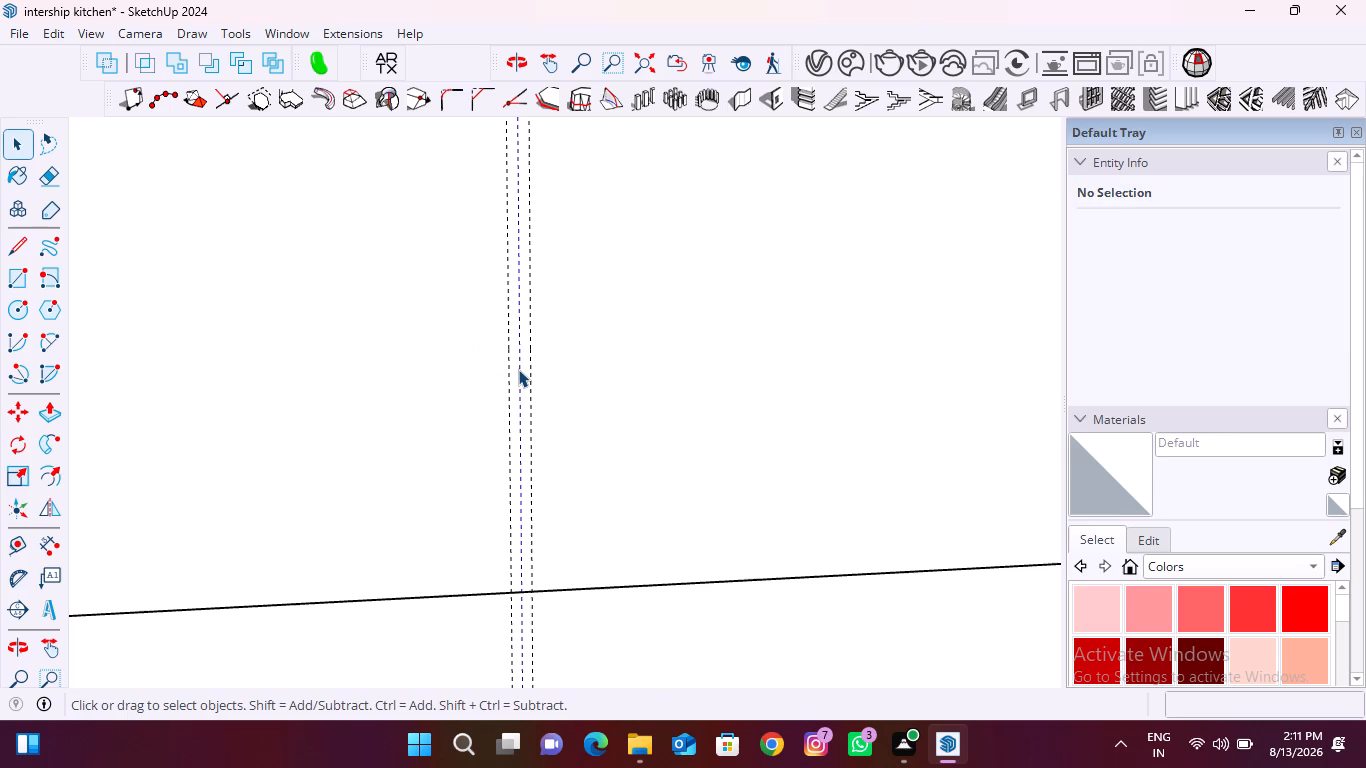
{"action": "key", "text": "Delete"}
Place a guide 3.5 mm to the left of the rightmost vertical guide, and another 7 mm back across it.
{"action": "scroll", "coordinate": [469, 365], "scroll_direction": "down", "scroll_amount": 14}
{"action": "key", "text": "t"}
{"action": "scroll", "coordinate": [350, 404], "scroll_direction": "down", "scroll_amount": 6}
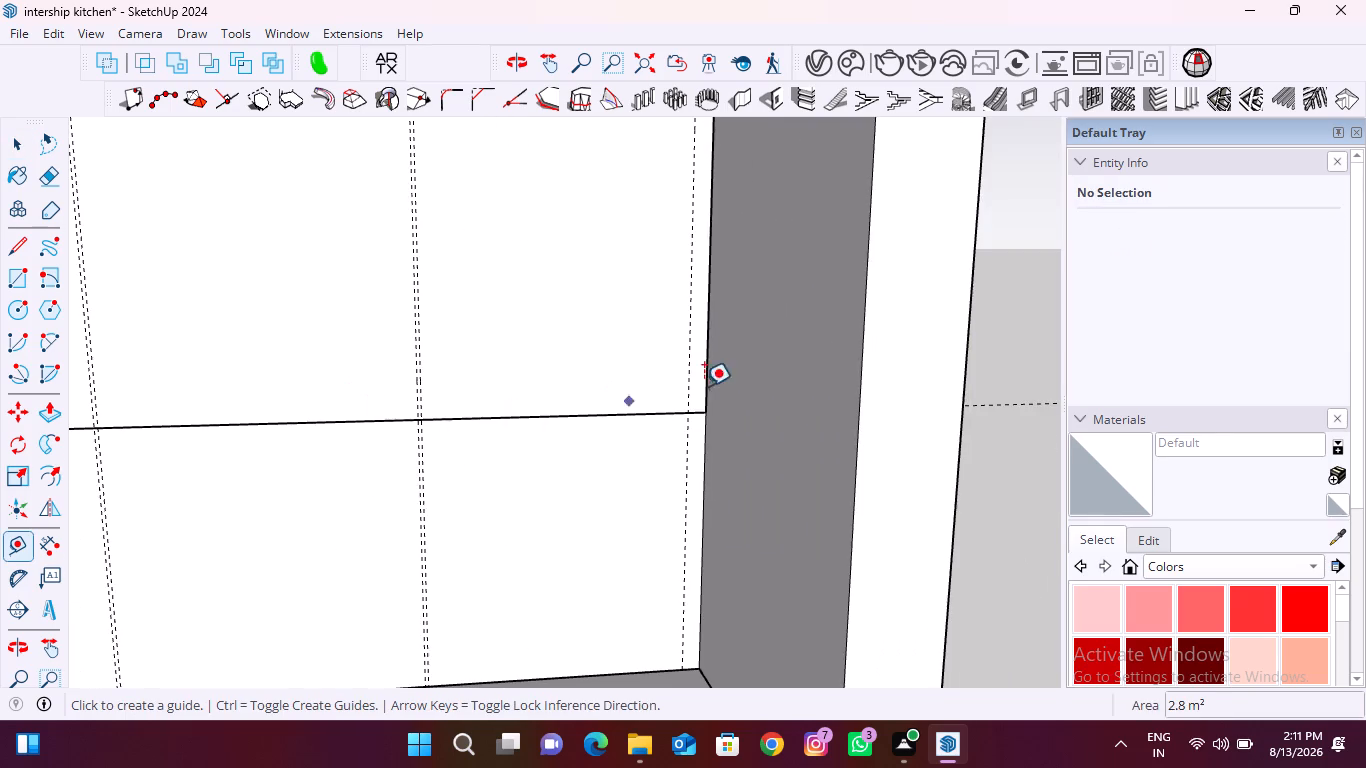
{"action": "scroll", "coordinate": [679, 373], "scroll_direction": "up", "scroll_amount": 14}
{"action": "left_click", "coordinate": [715, 355]}
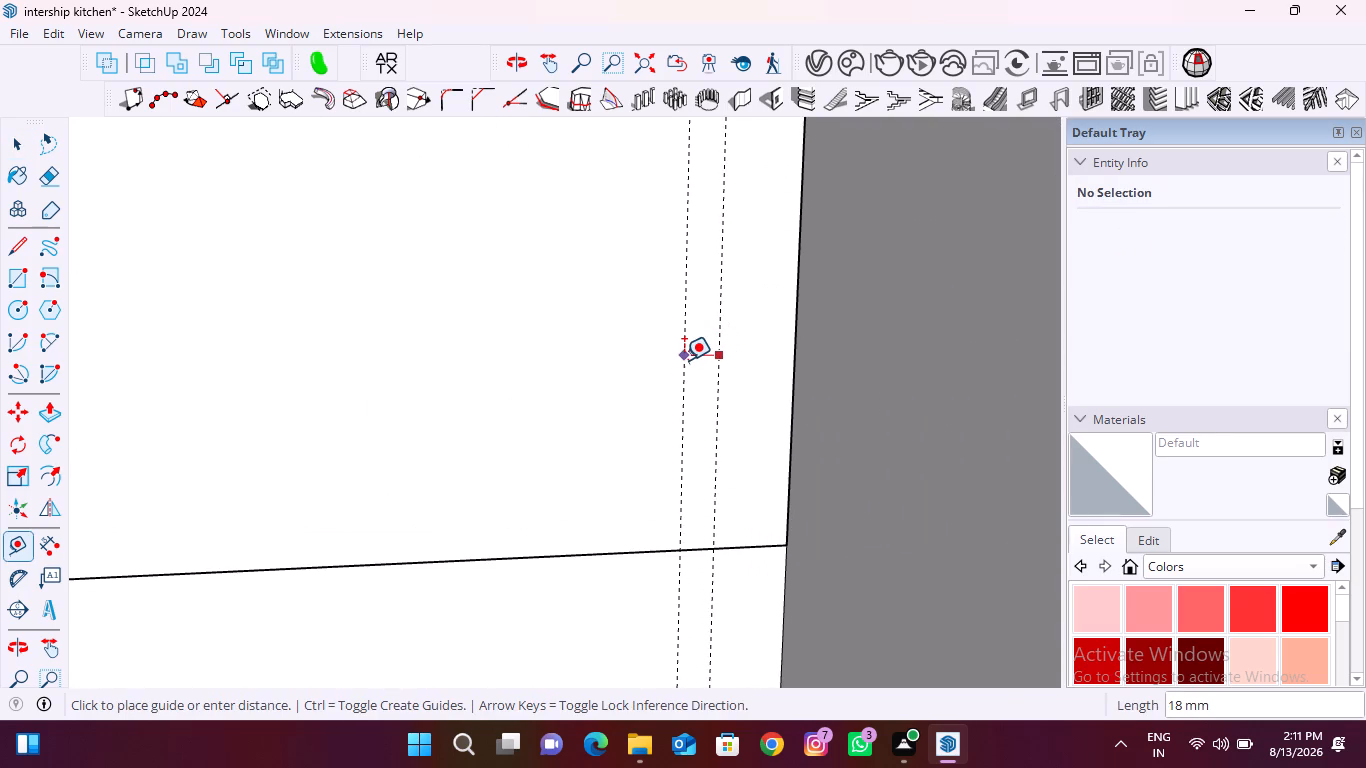
{"action": "type", "text": "3.5"}
{"action": "key", "text": "Return"}
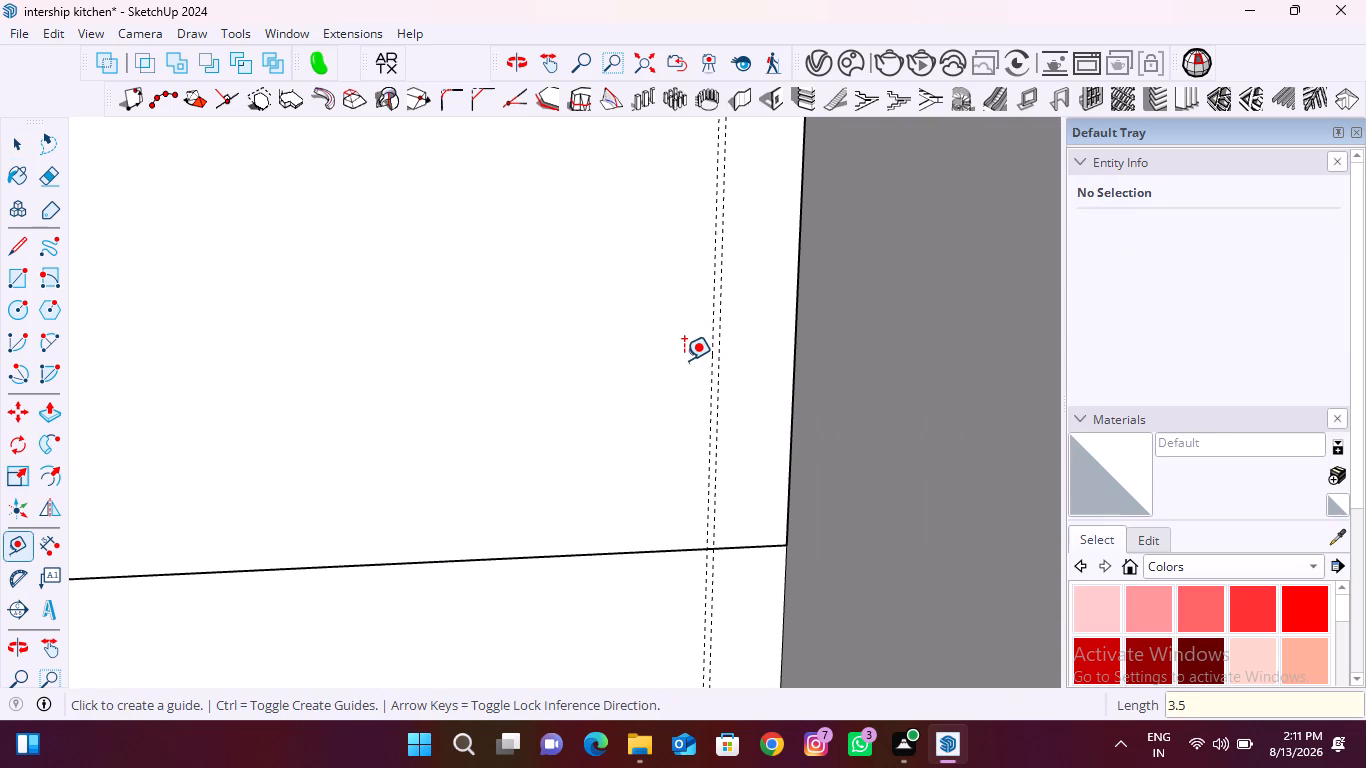
{"action": "scroll", "coordinate": [721, 362], "scroll_direction": "up", "scroll_amount": 11}
{"action": "left_click", "coordinate": [690, 367]}
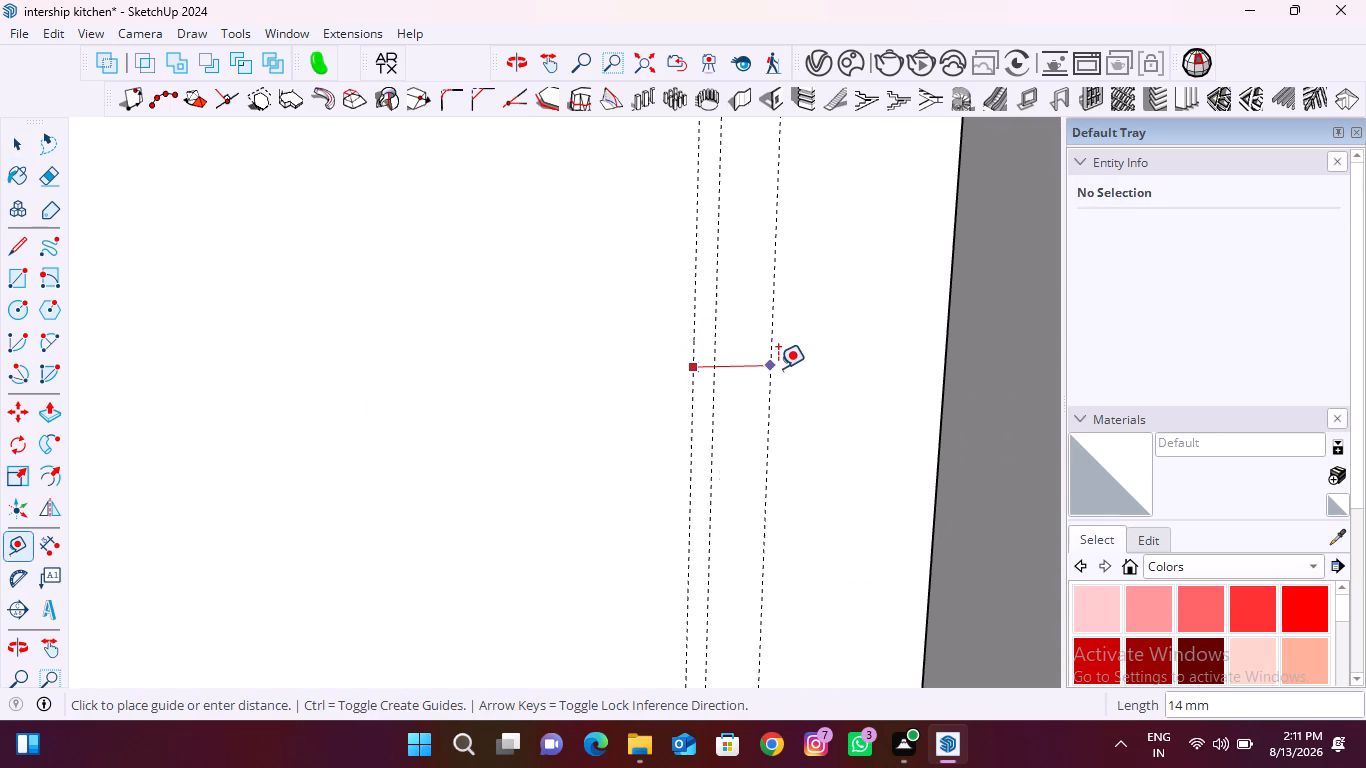
{"action": "key", "text": "7"}
{"action": "key", "text": "Return"}
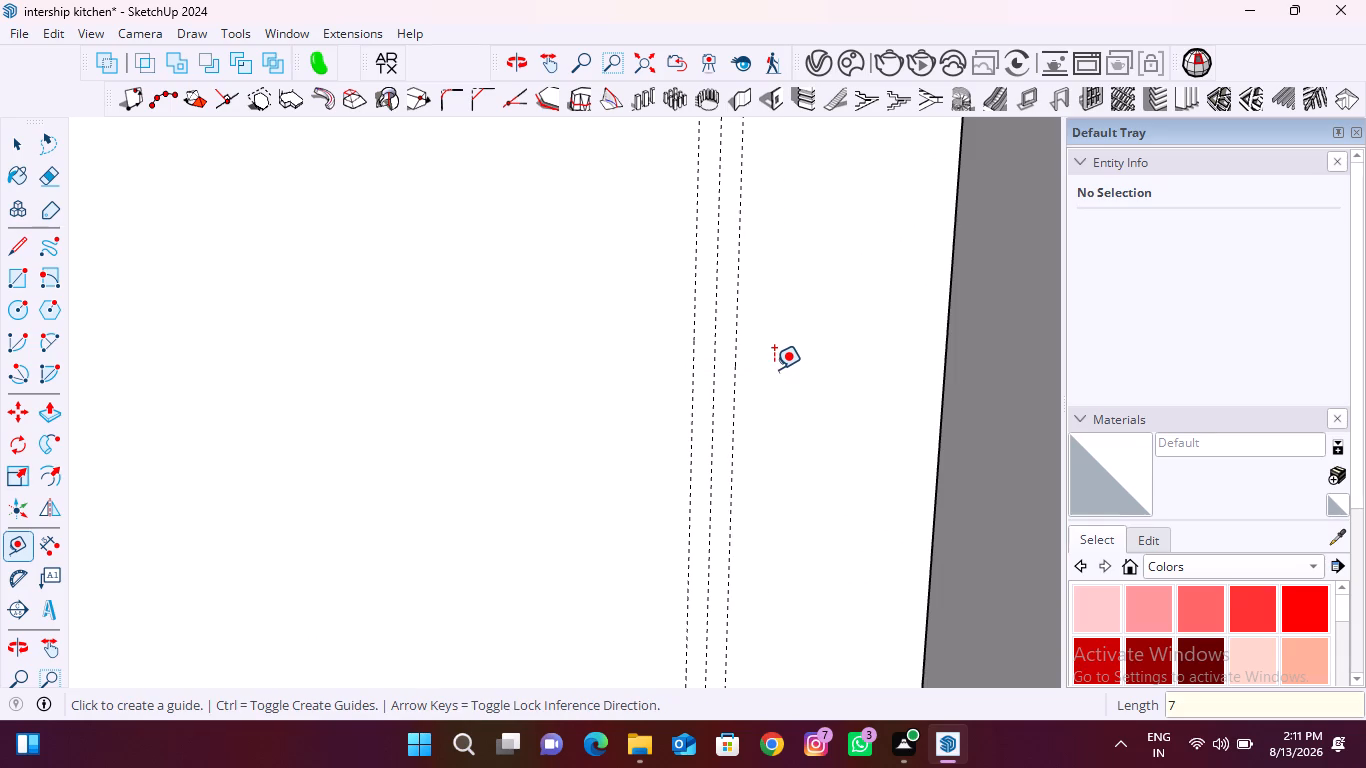
Delete the original rightmost vertical guide between its two offset guides.
{"action": "key", "text": "space"}
{"action": "left_click", "coordinate": [713, 404]}
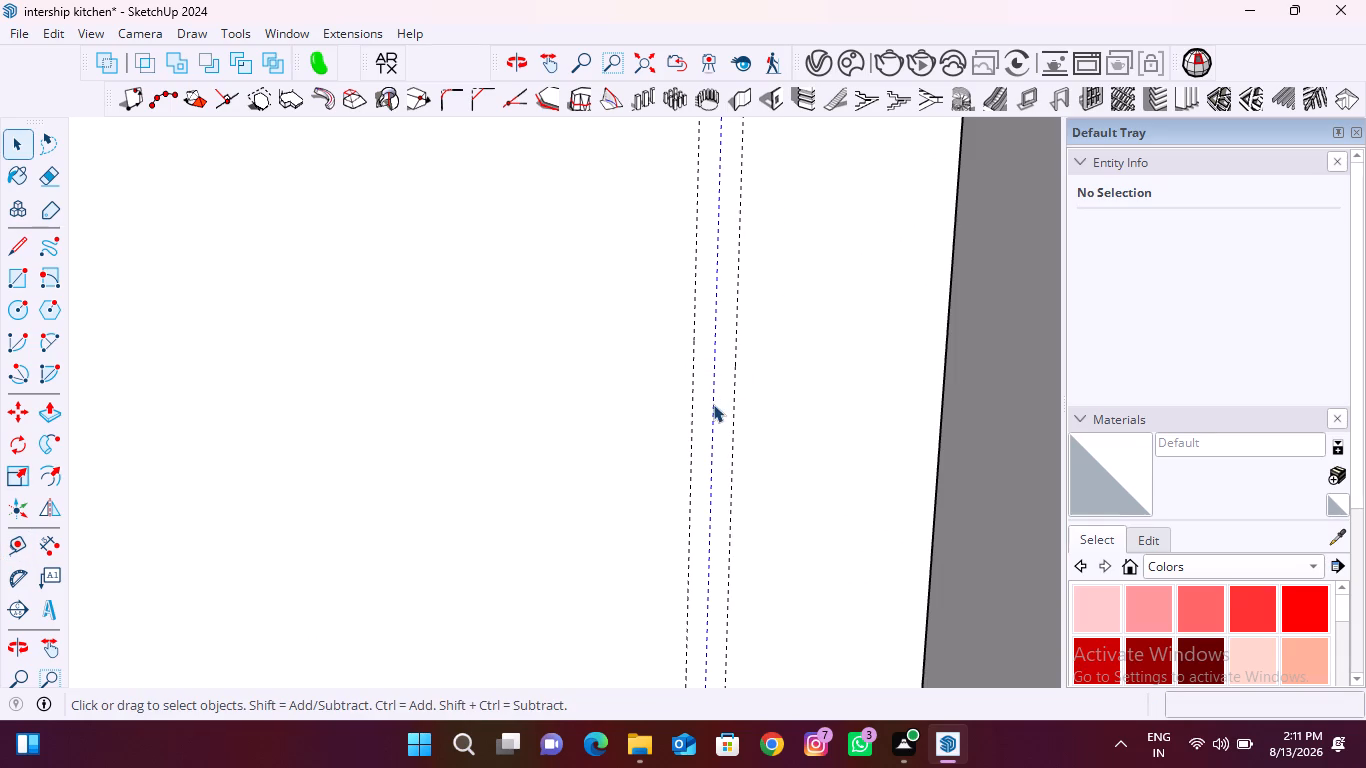
{"action": "key", "text": "Delete"}
Open the upper wall panel group for editing.
{"action": "scroll", "coordinate": [694, 403], "scroll_direction": "down", "scroll_amount": 12}
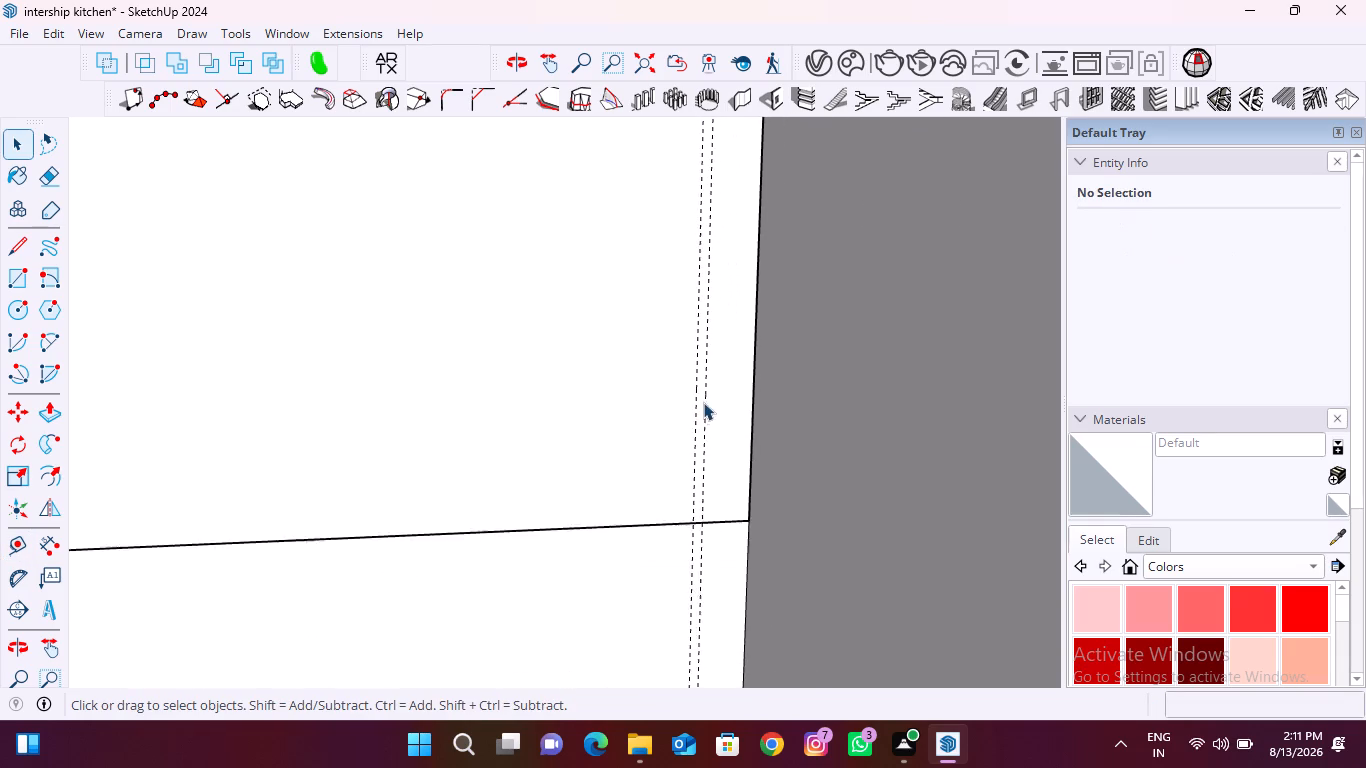
{"action": "scroll", "coordinate": [703, 402], "scroll_direction": "down", "scroll_amount": 20}
{"action": "scroll", "coordinate": [703, 402], "scroll_direction": "down", "scroll_amount": 4}
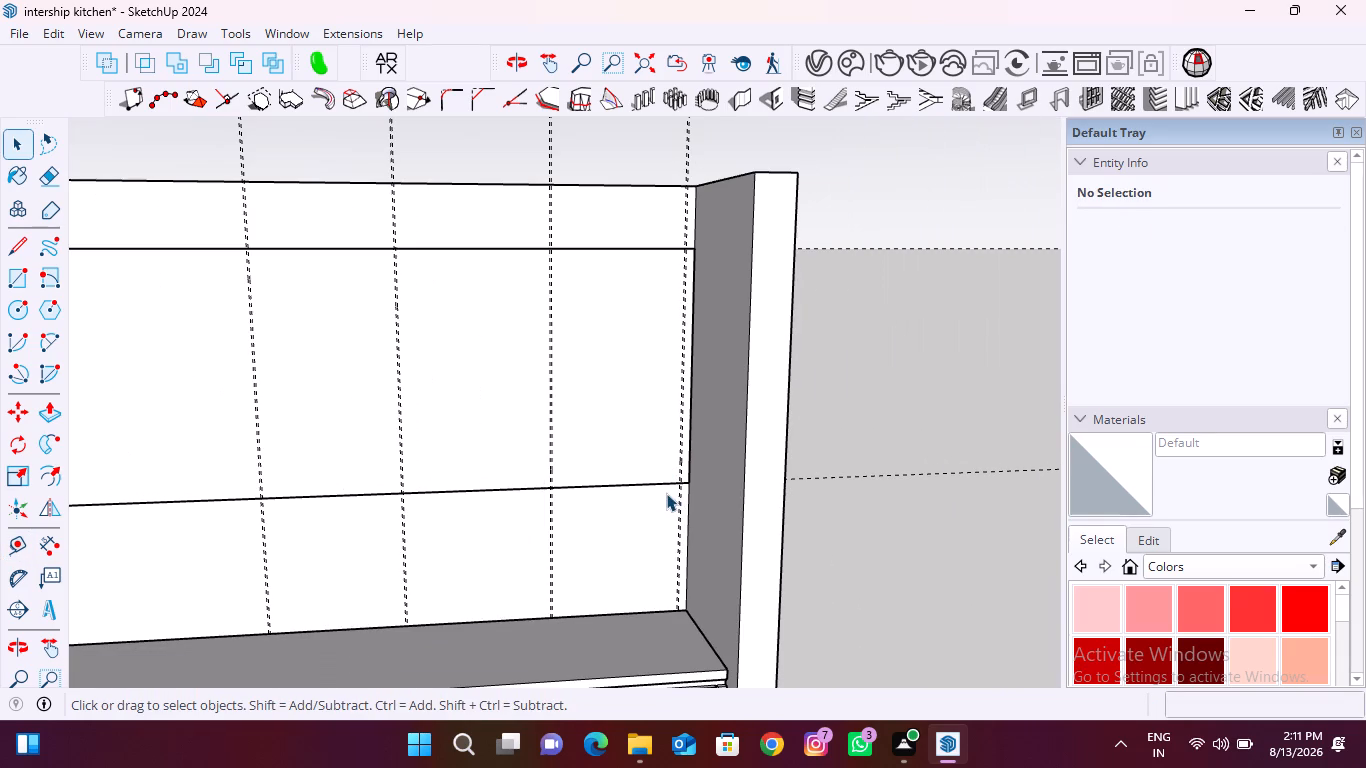
{"action": "key", "text": "l"}
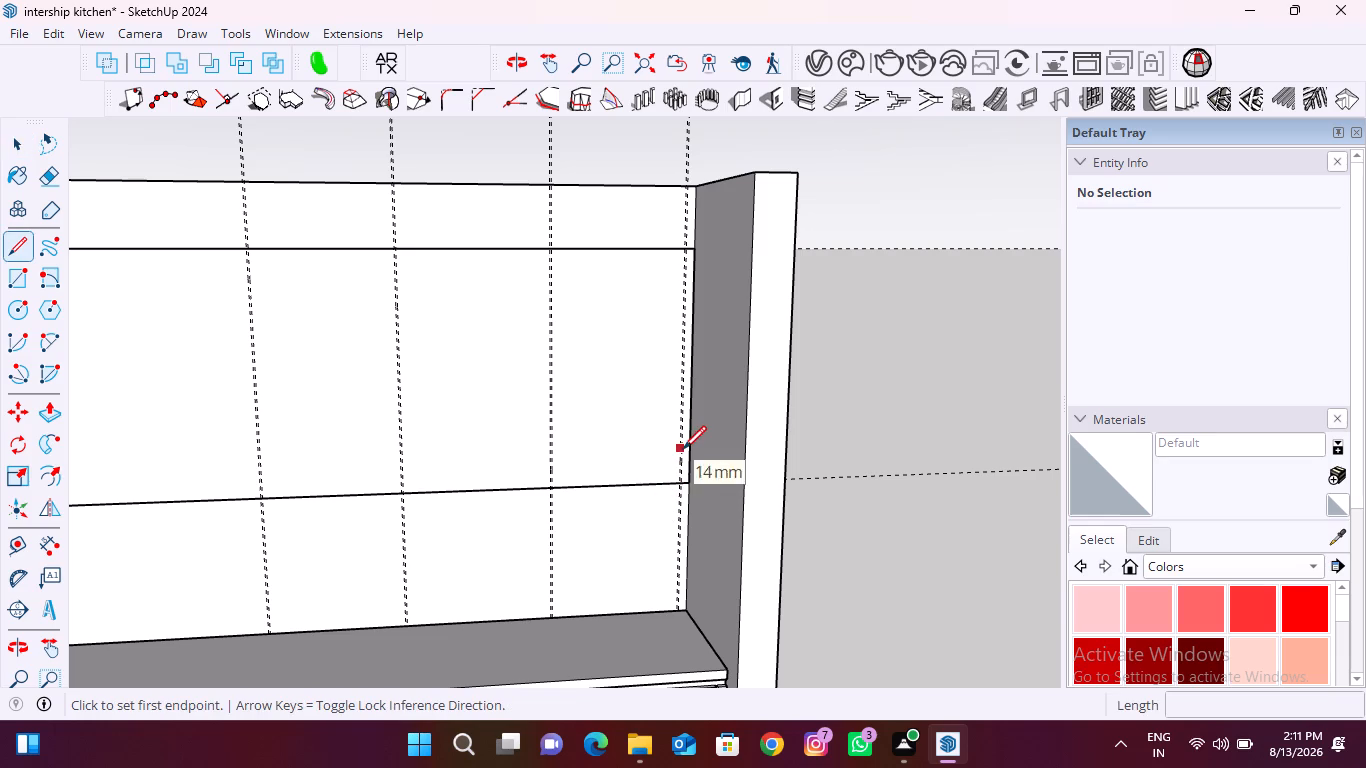
{"action": "key", "text": "space"}
{"action": "double_click", "coordinate": [646, 450]}
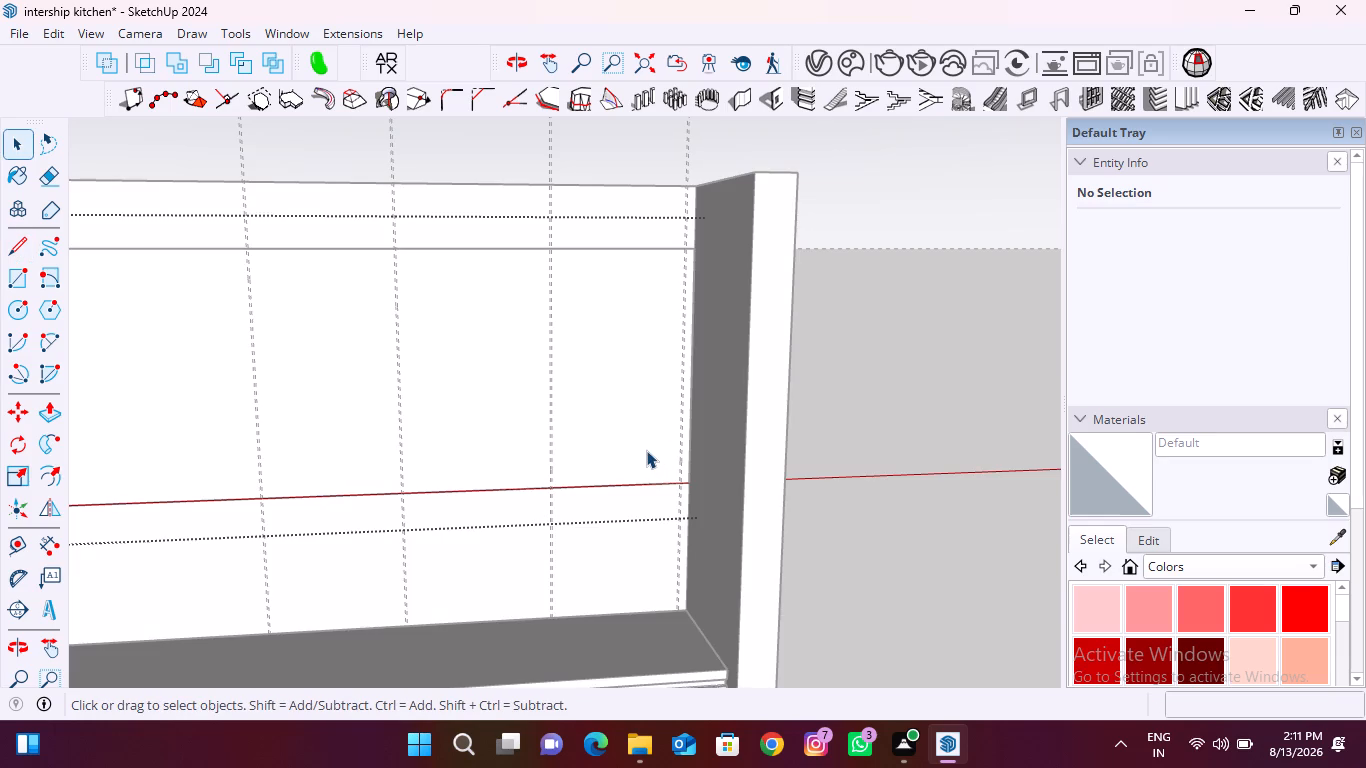
Draw a 7 mm wide rectangle between the rightmost guide pair, from the panel's upper horizontal edge to its lower one.
{"action": "key", "text": "l"}
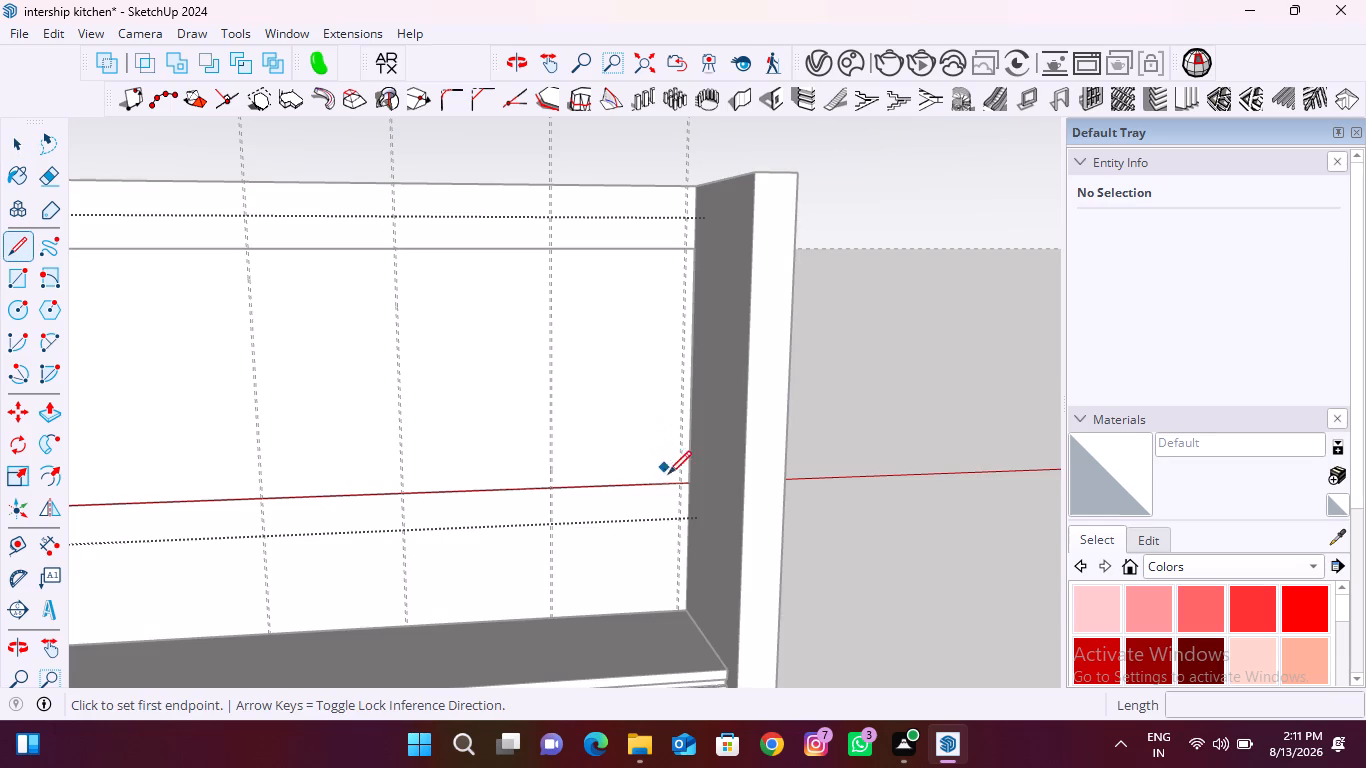
{"action": "scroll", "coordinate": [688, 248], "scroll_direction": "up", "scroll_amount": 10}
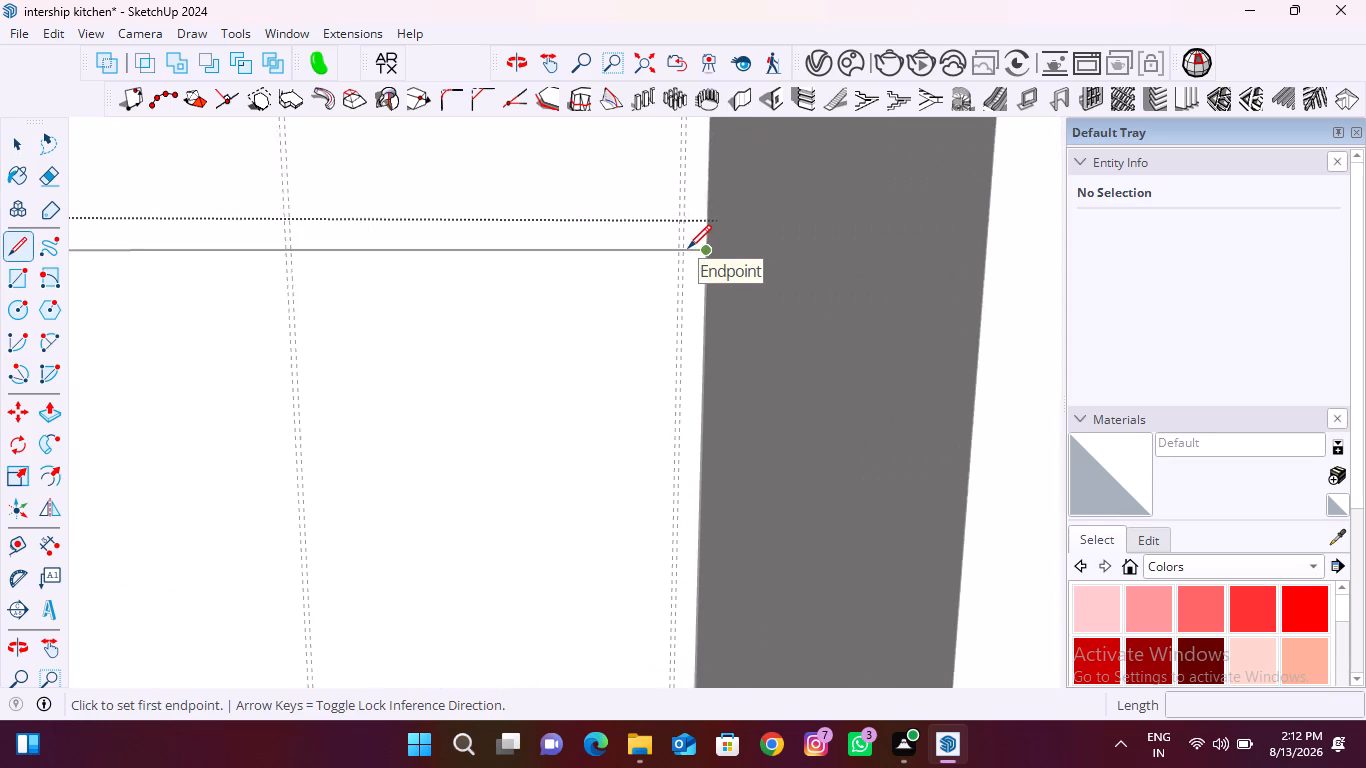
{"action": "scroll", "coordinate": [688, 248], "scroll_direction": "up", "scroll_amount": 15}
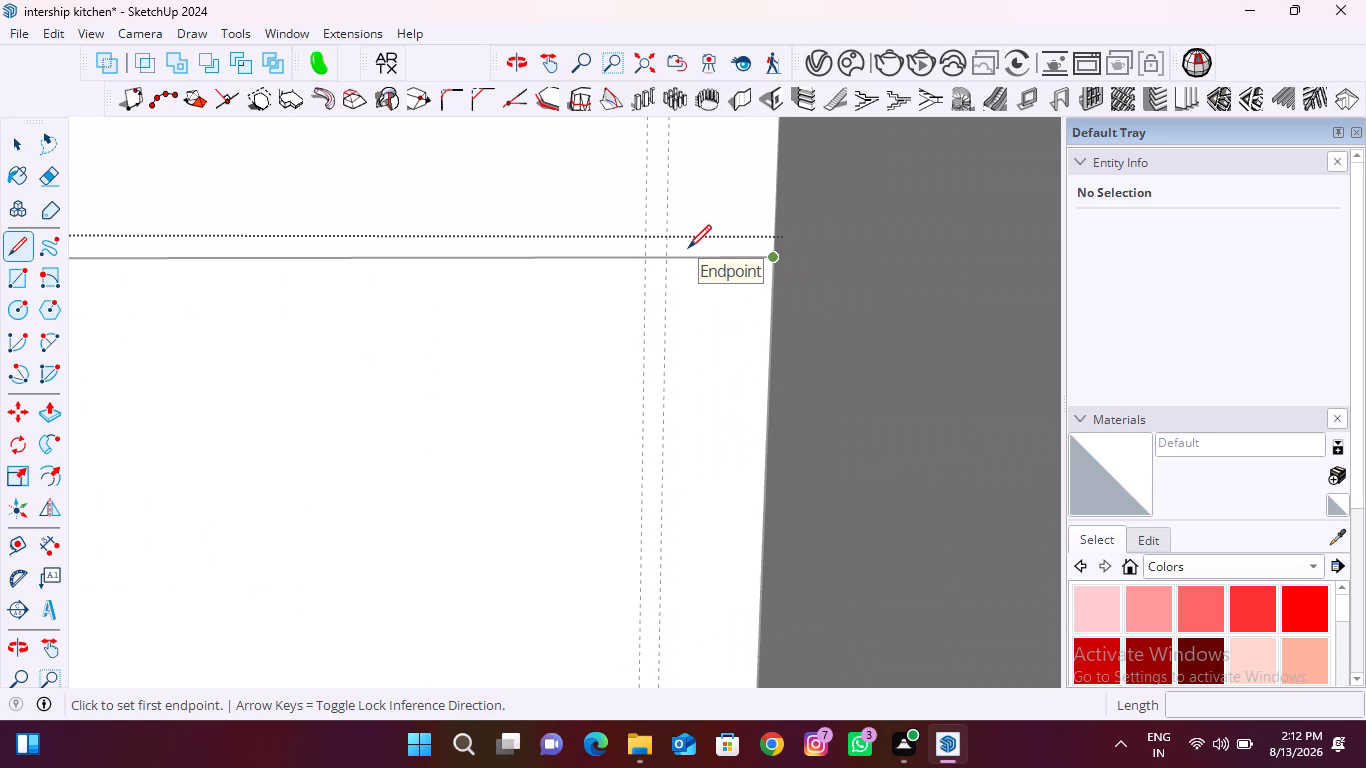
{"action": "key", "text": "r"}
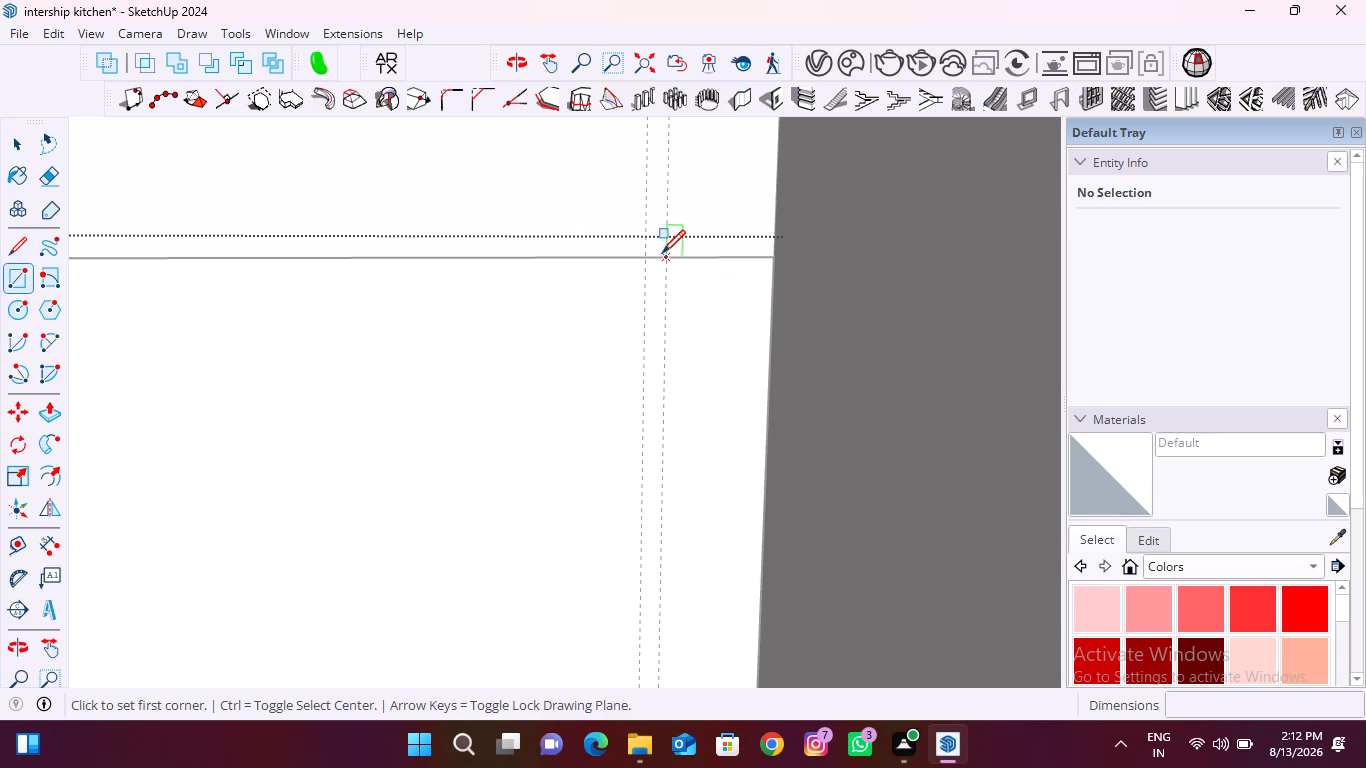
{"action": "left_click", "coordinate": [650, 257]}
{"action": "scroll", "coordinate": [639, 255], "scroll_direction": "down", "scroll_amount": 20}
{"action": "scroll", "coordinate": [639, 255], "scroll_direction": "down", "scroll_amount": 2}
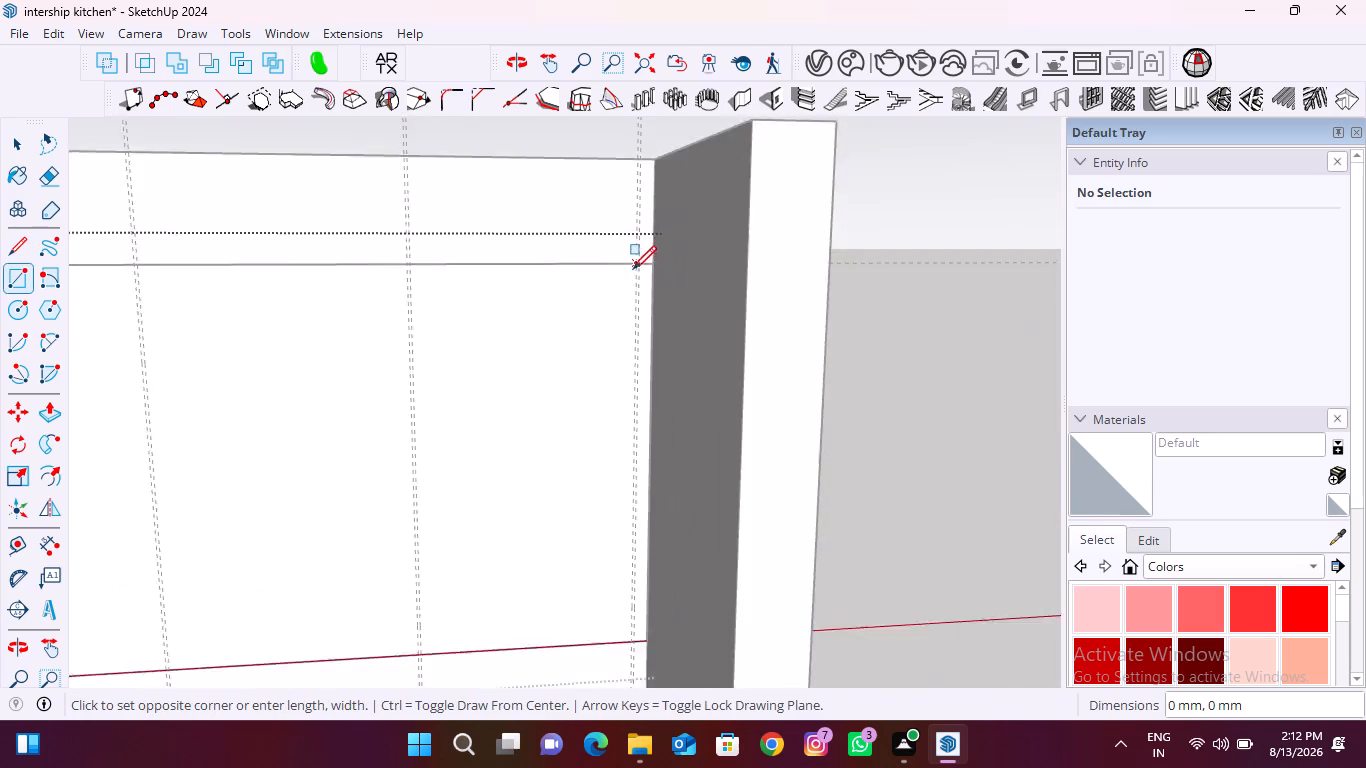
{"action": "scroll", "coordinate": [633, 269], "scroll_direction": "down", "scroll_amount": 4}
{"action": "scroll", "coordinate": [628, 560], "scroll_direction": "up", "scroll_amount": 14}
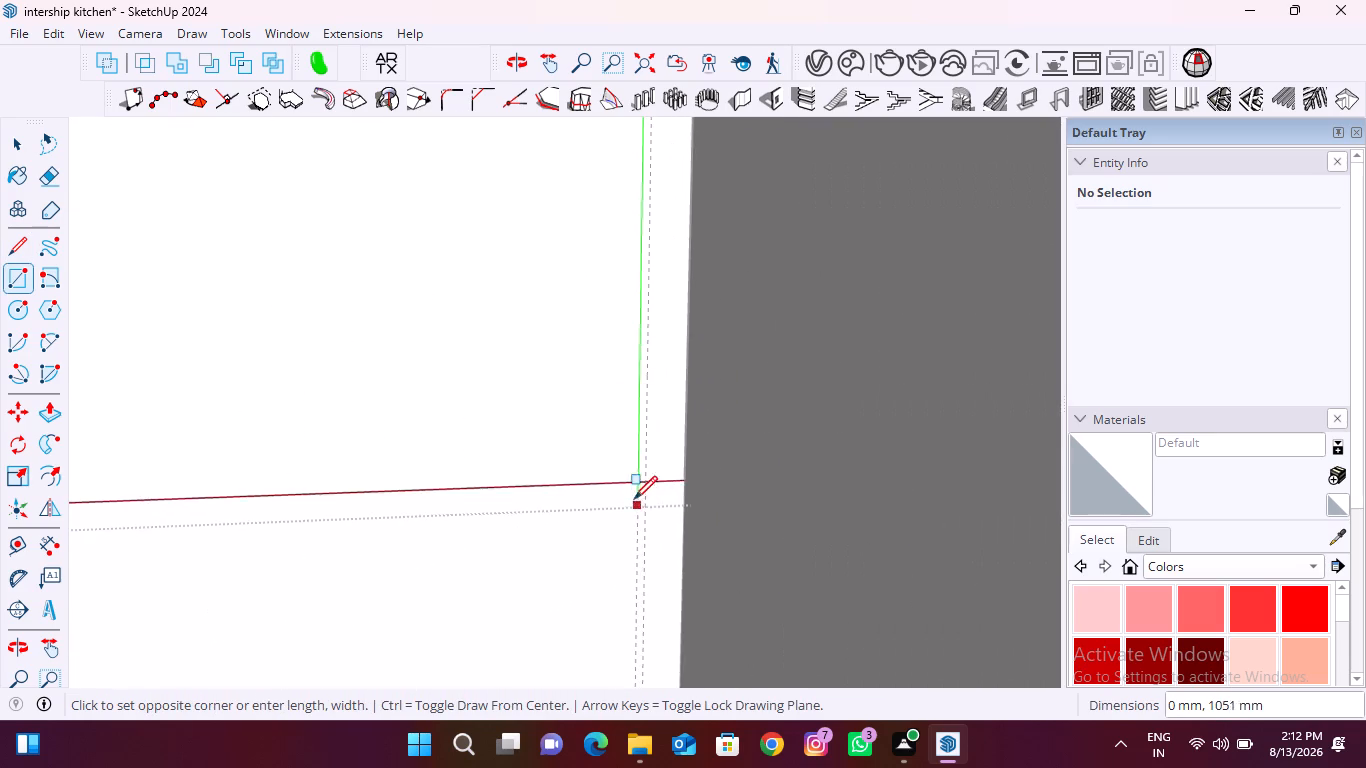
{"action": "scroll", "coordinate": [634, 499], "scroll_direction": "up", "scroll_amount": 19}
{"action": "scroll", "coordinate": [655, 455], "scroll_direction": "up", "scroll_amount": 6}
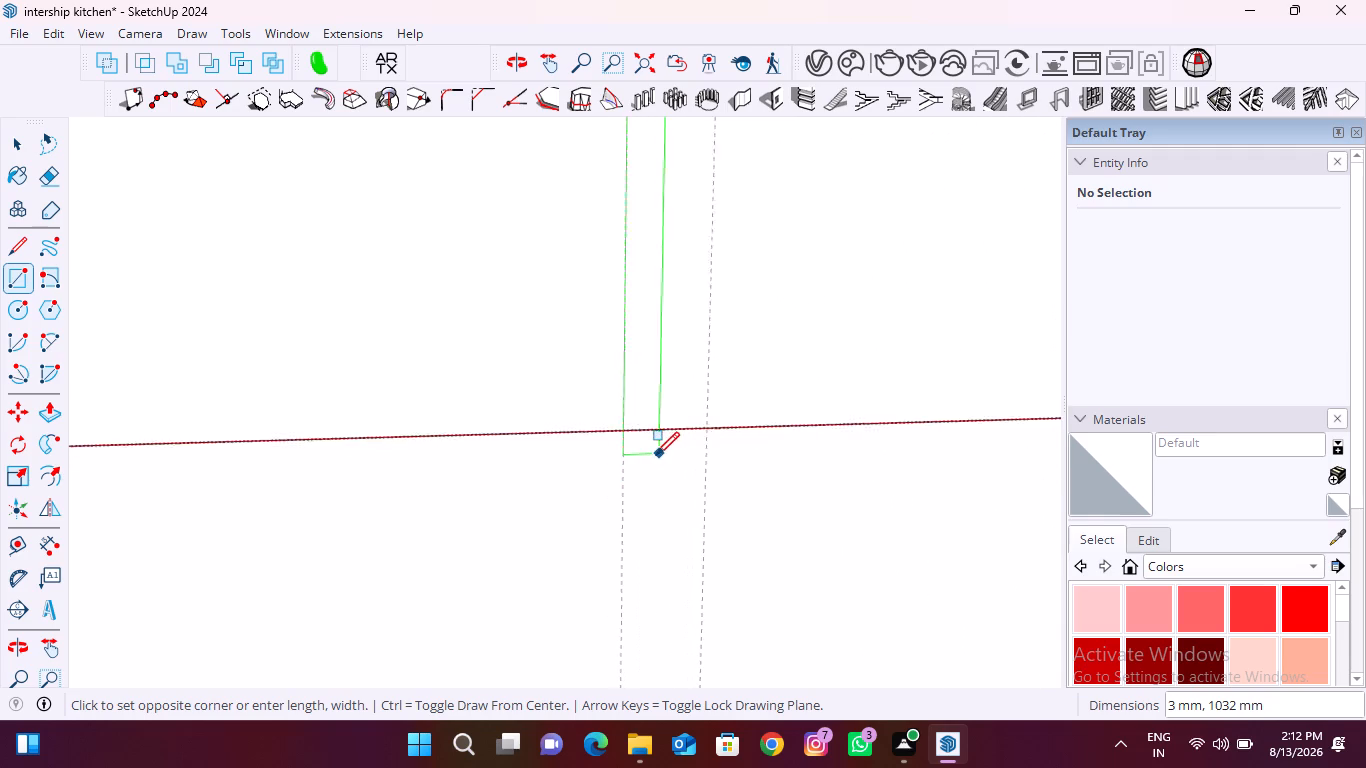
{"action": "scroll", "coordinate": [656, 455], "scroll_direction": "up", "scroll_amount": 1}
{"action": "left_click", "coordinate": [726, 420]}
Draw a 7 mm by 1030 mm rectangle between the fourth guide pair, spanning the panel's lower and upper horizontal edges.
{"action": "scroll", "coordinate": [723, 422], "scroll_direction": "down", "scroll_amount": 8}
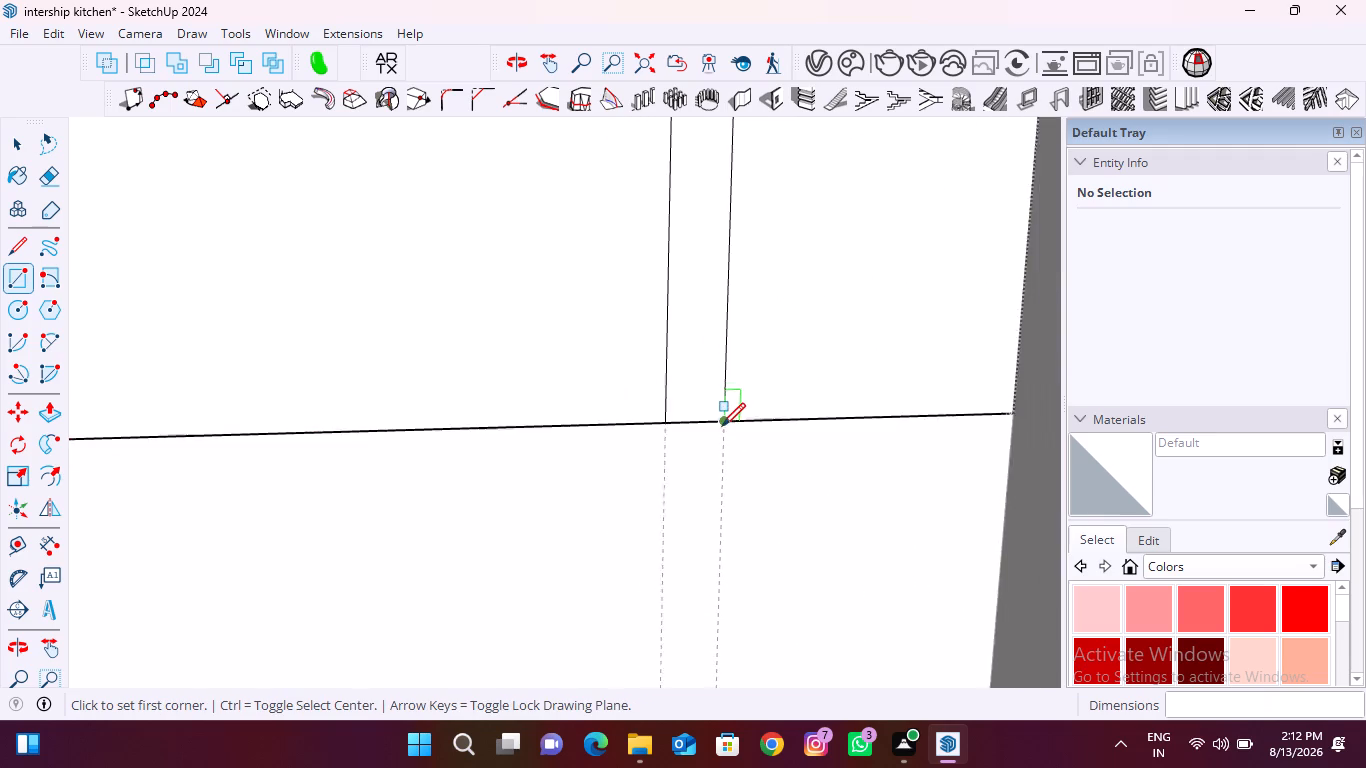
{"action": "scroll", "coordinate": [722, 426], "scroll_direction": "down", "scroll_amount": 20}
{"action": "scroll", "coordinate": [722, 426], "scroll_direction": "down", "scroll_amount": 16}
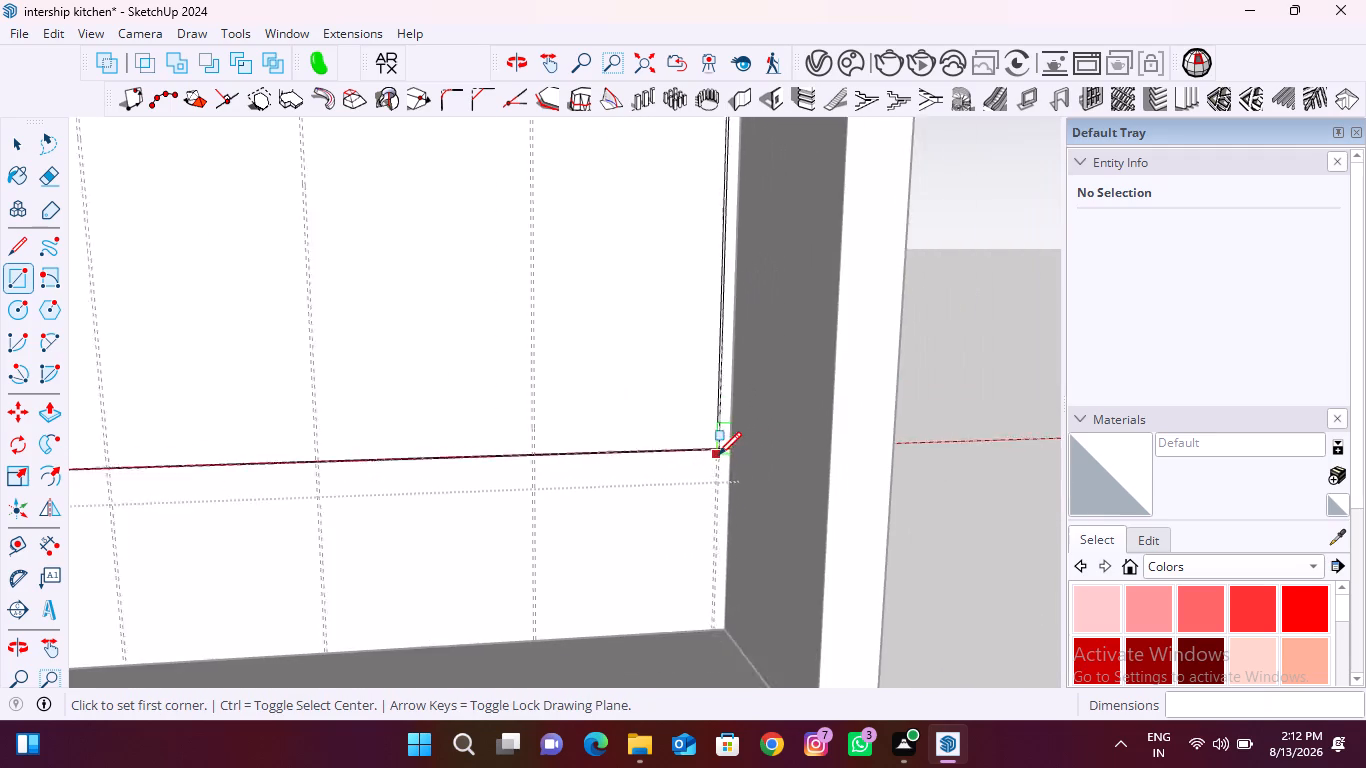
{"action": "scroll", "coordinate": [718, 455], "scroll_direction": "down", "scroll_amount": 2}
{"action": "scroll", "coordinate": [580, 453], "scroll_direction": "up", "scroll_amount": 19}
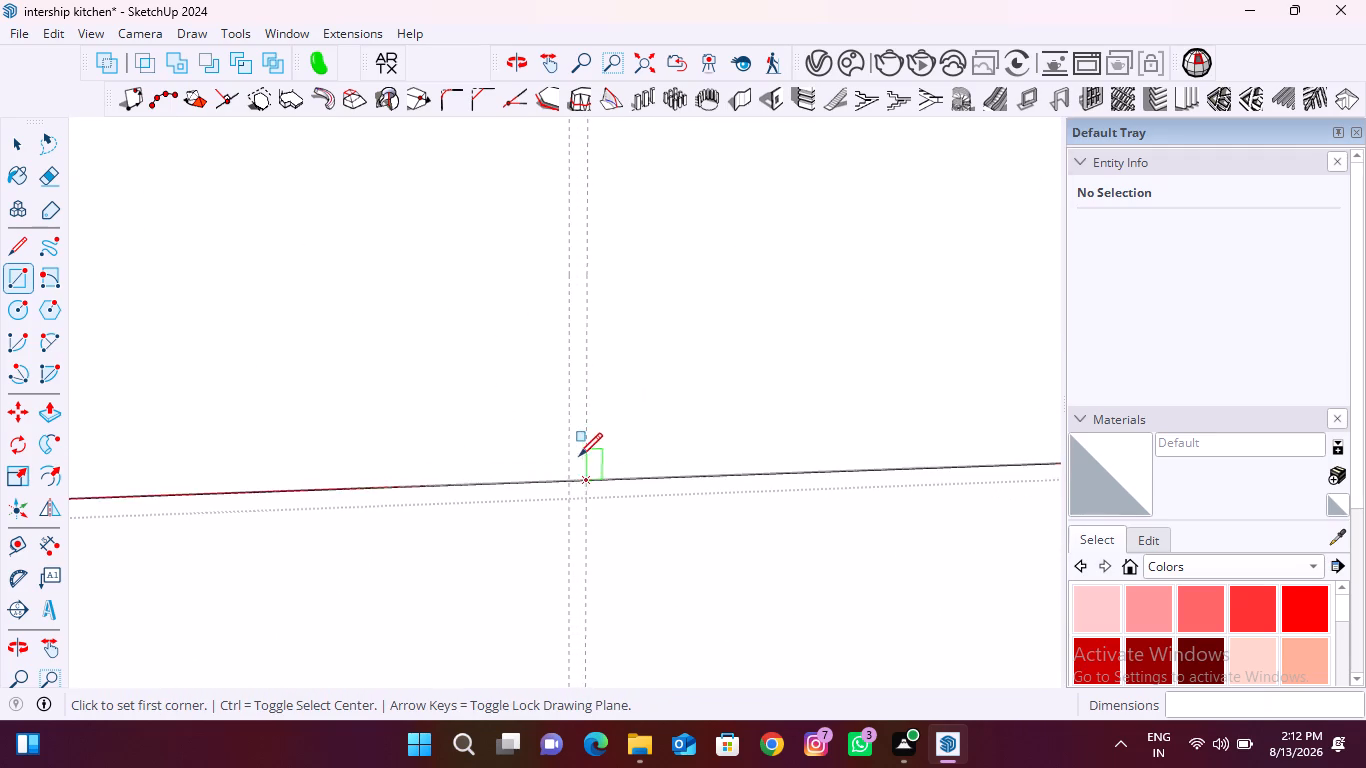
{"action": "scroll", "coordinate": [579, 456], "scroll_direction": "up", "scroll_amount": 13}
{"action": "left_click", "coordinate": [554, 509]}
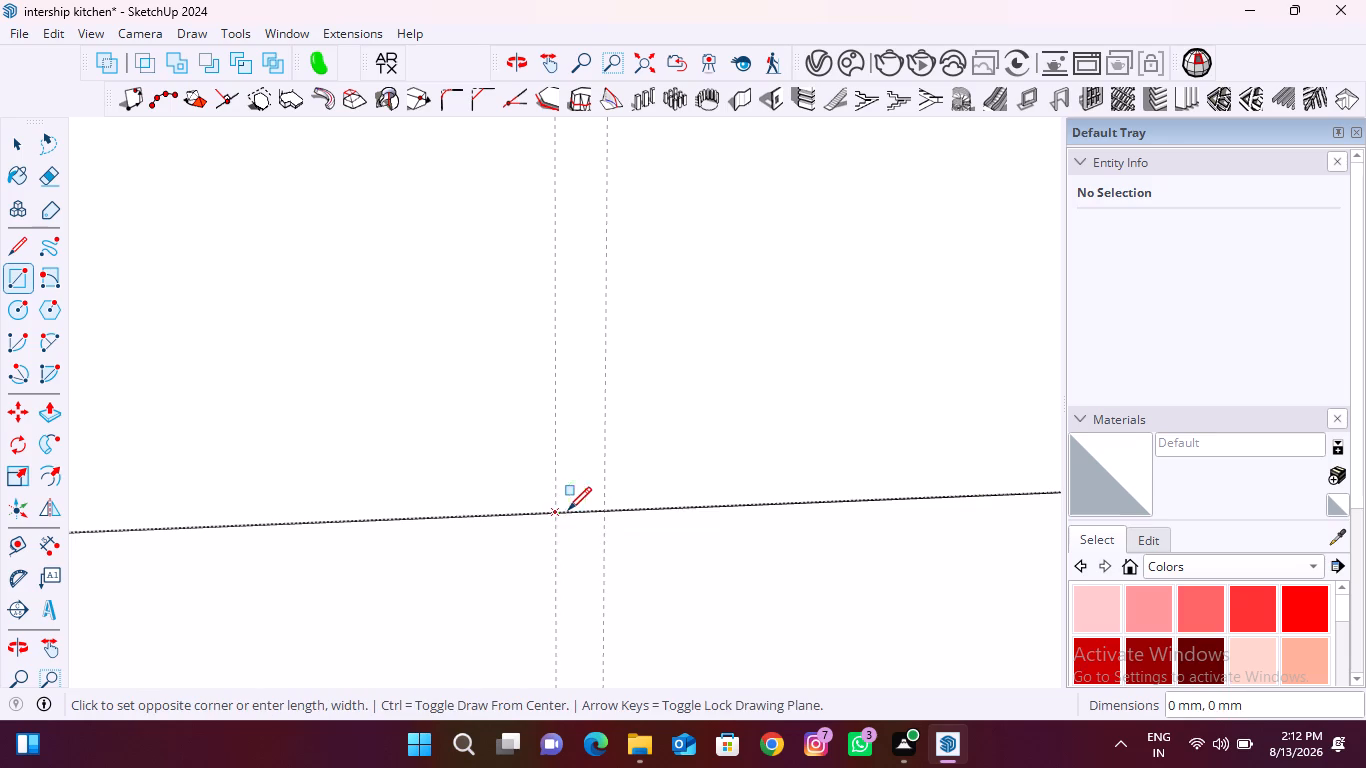
{"action": "scroll", "coordinate": [604, 596], "scroll_direction": "down", "scroll_amount": 20}
{"action": "scroll", "coordinate": [604, 596], "scroll_direction": "down", "scroll_amount": 13}
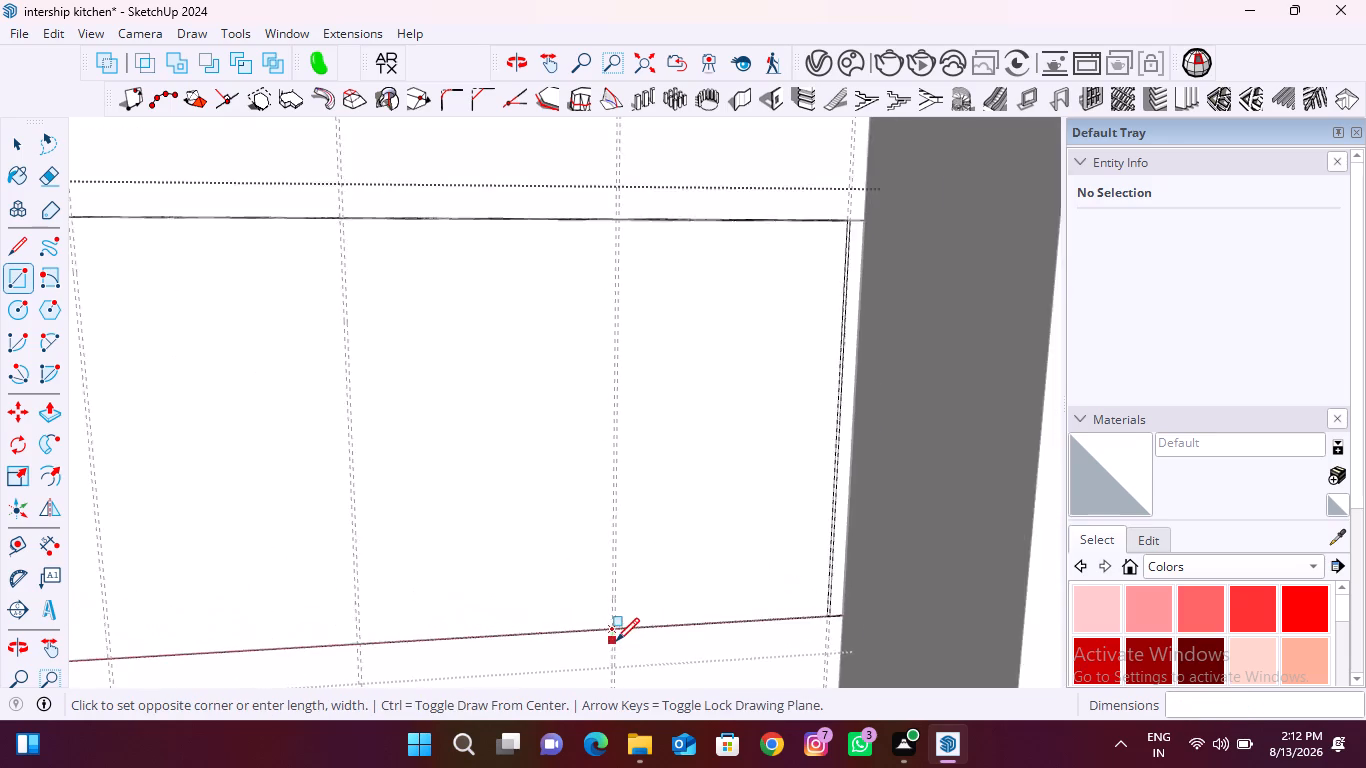
{"action": "scroll", "coordinate": [621, 287], "scroll_direction": "up", "scroll_amount": 19}
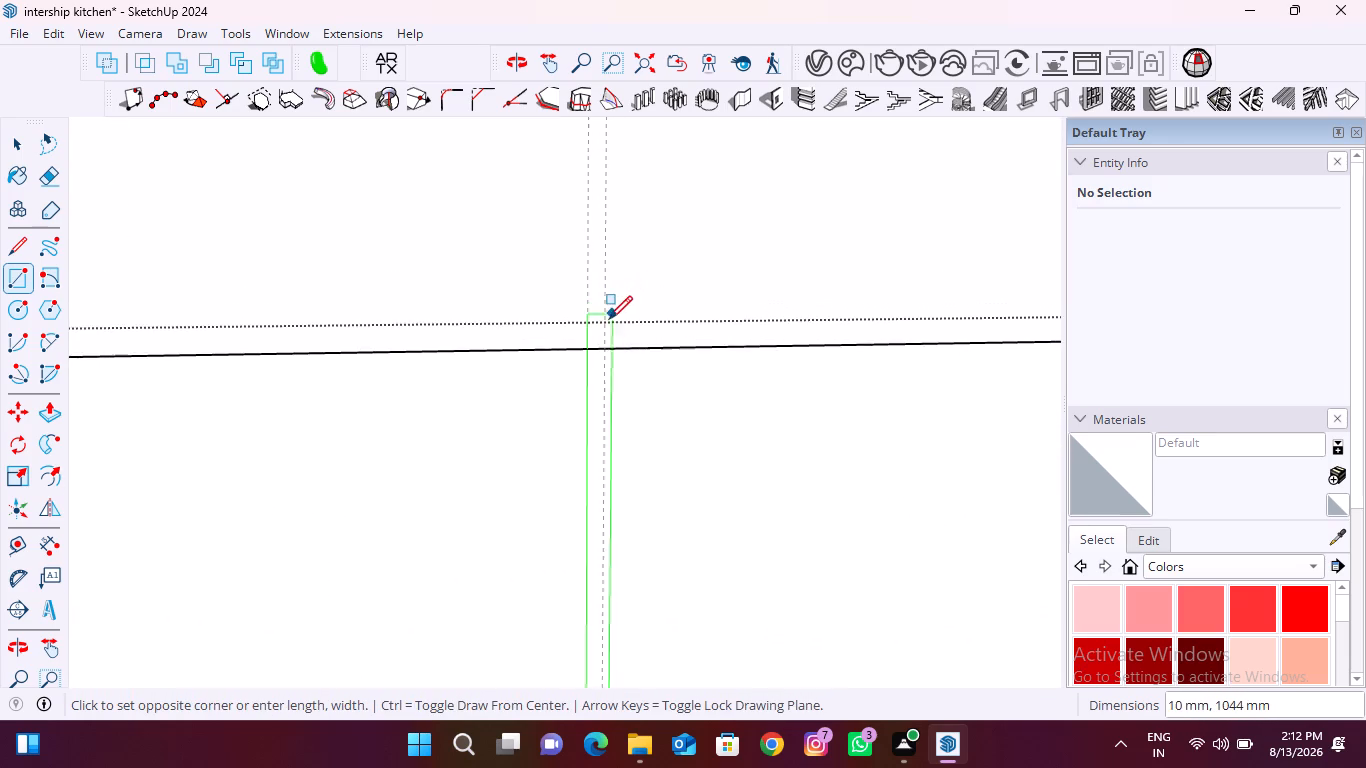
{"action": "scroll", "coordinate": [609, 319], "scroll_direction": "up", "scroll_amount": 16}
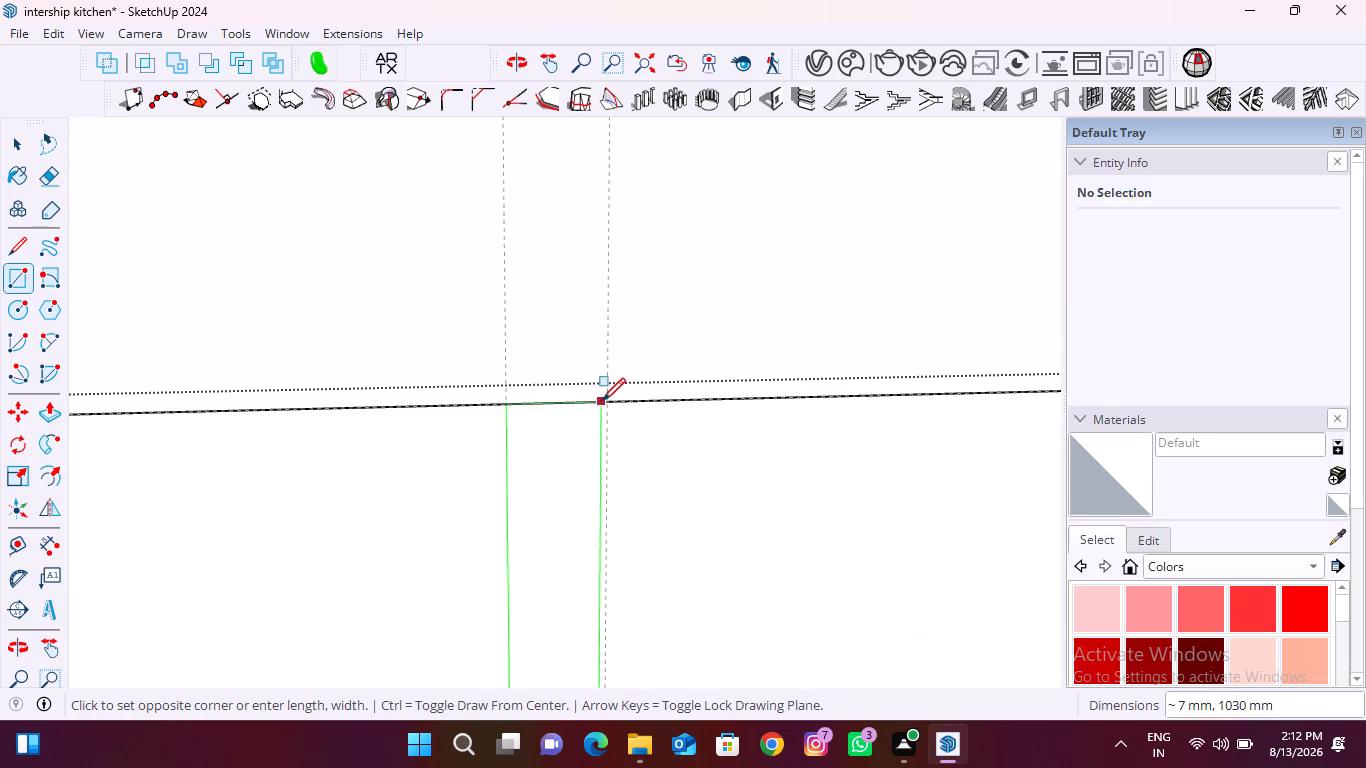
{"action": "left_click", "coordinate": [607, 401]}
Draw a 7 mm by 1030 mm rectangle between the middle guide pair, spanning the panel's upper and lower horizontal edges.
{"action": "scroll", "coordinate": [691, 397], "scroll_direction": "down", "scroll_amount": 20}
{"action": "scroll", "coordinate": [691, 397], "scroll_direction": "down", "scroll_amount": 1}
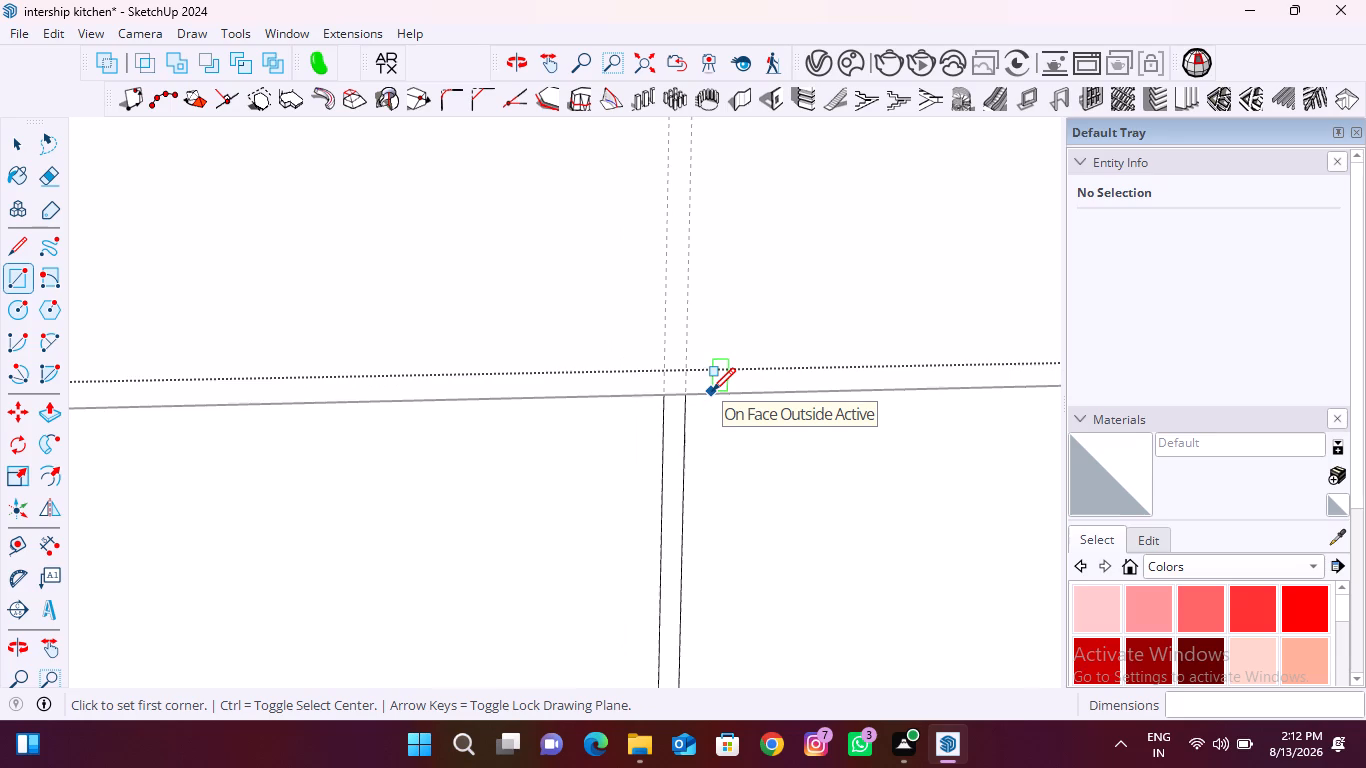
{"action": "scroll", "coordinate": [712, 391], "scroll_direction": "down", "scroll_amount": 19}
{"action": "scroll", "coordinate": [463, 402], "scroll_direction": "up", "scroll_amount": 7}
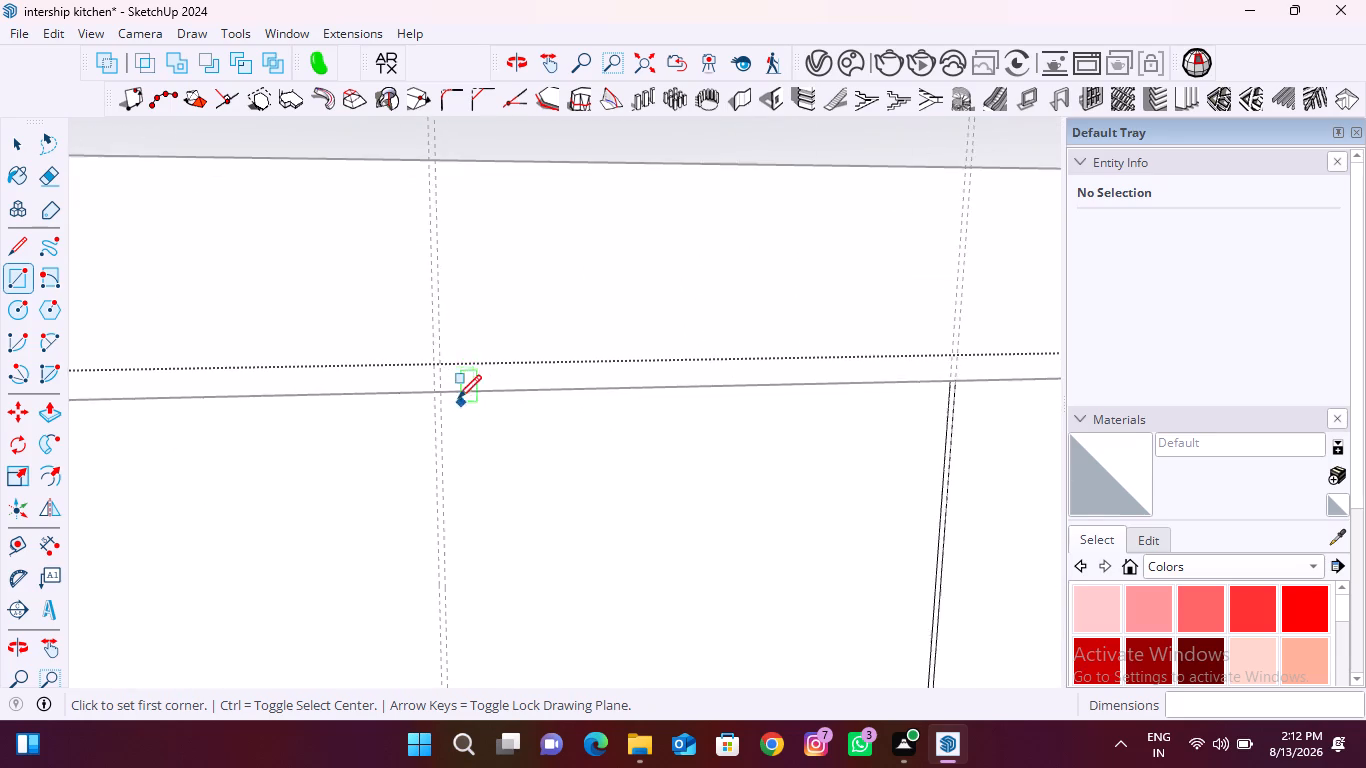
{"action": "scroll", "coordinate": [451, 394], "scroll_direction": "up", "scroll_amount": 5}
{"action": "middle_click_drag", "start_coordinate": [443, 383], "coordinate": [444, 251]}
{"action": "scroll", "coordinate": [425, 372], "scroll_direction": "up", "scroll_amount": 6}
{"action": "left_click", "coordinate": [428, 403]}
{"action": "scroll", "coordinate": [454, 335], "scroll_direction": "down", "scroll_amount": 4}
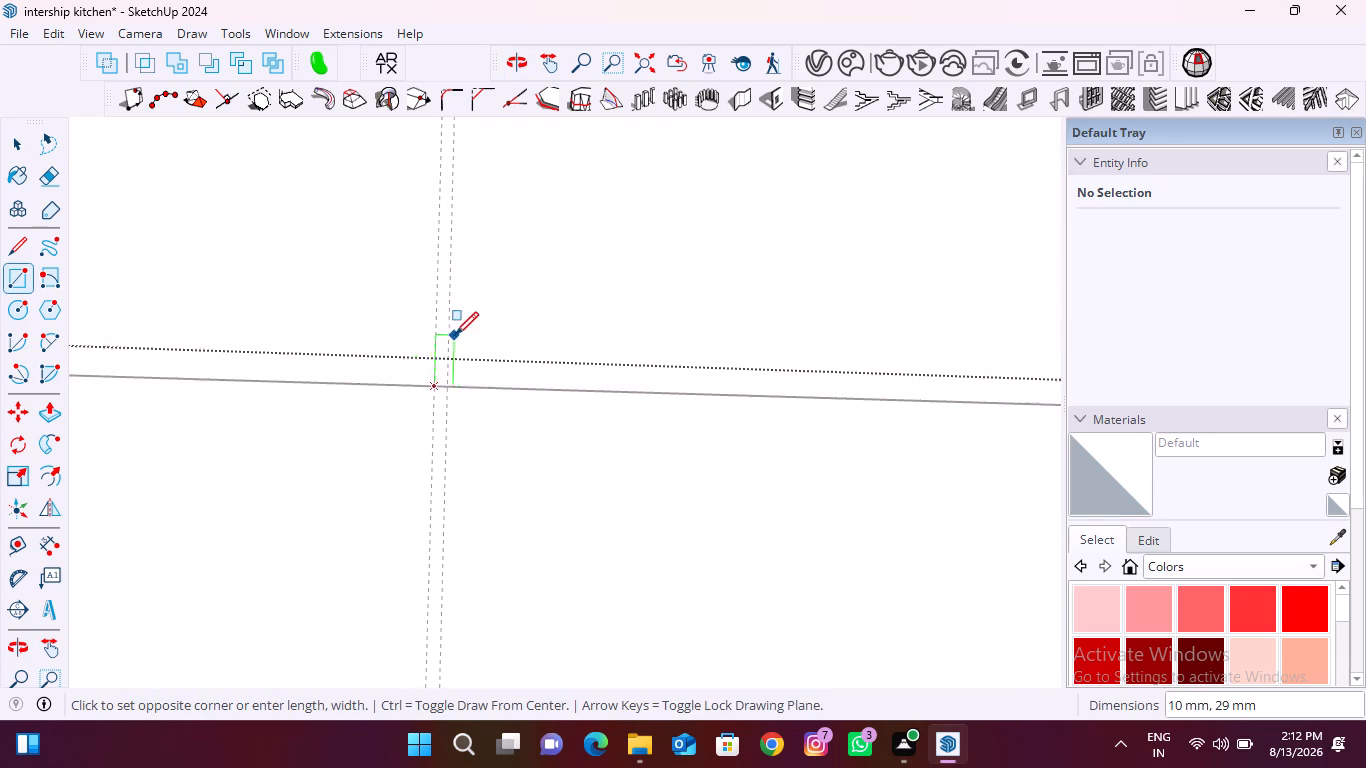
{"action": "scroll", "coordinate": [455, 335], "scroll_direction": "down", "scroll_amount": 20}
{"action": "scroll", "coordinate": [455, 335], "scroll_direction": "down", "scroll_amount": 3}
{"action": "scroll", "coordinate": [448, 533], "scroll_direction": "up", "scroll_amount": 2}
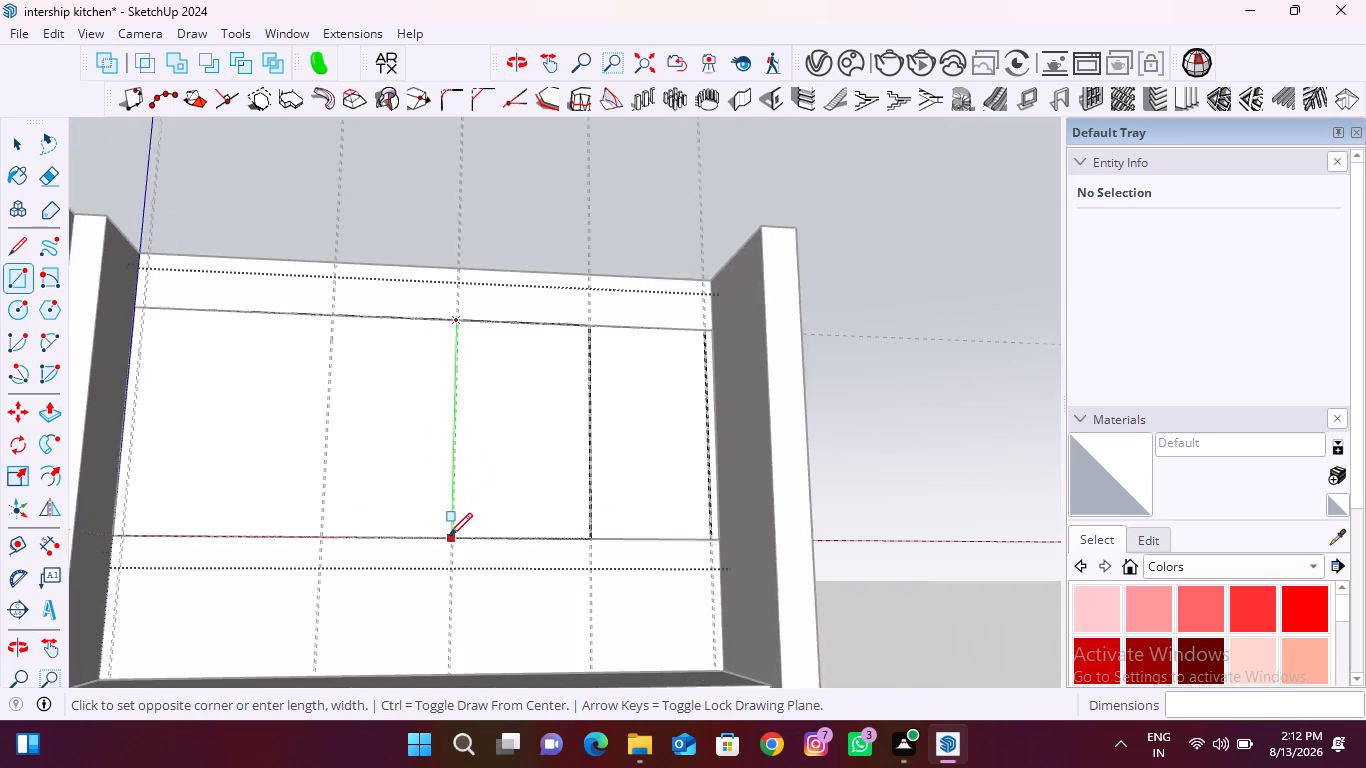
{"action": "scroll", "coordinate": [449, 536], "scroll_direction": "up", "scroll_amount": 20}
{"action": "scroll", "coordinate": [449, 536], "scroll_direction": "up", "scroll_amount": 13}
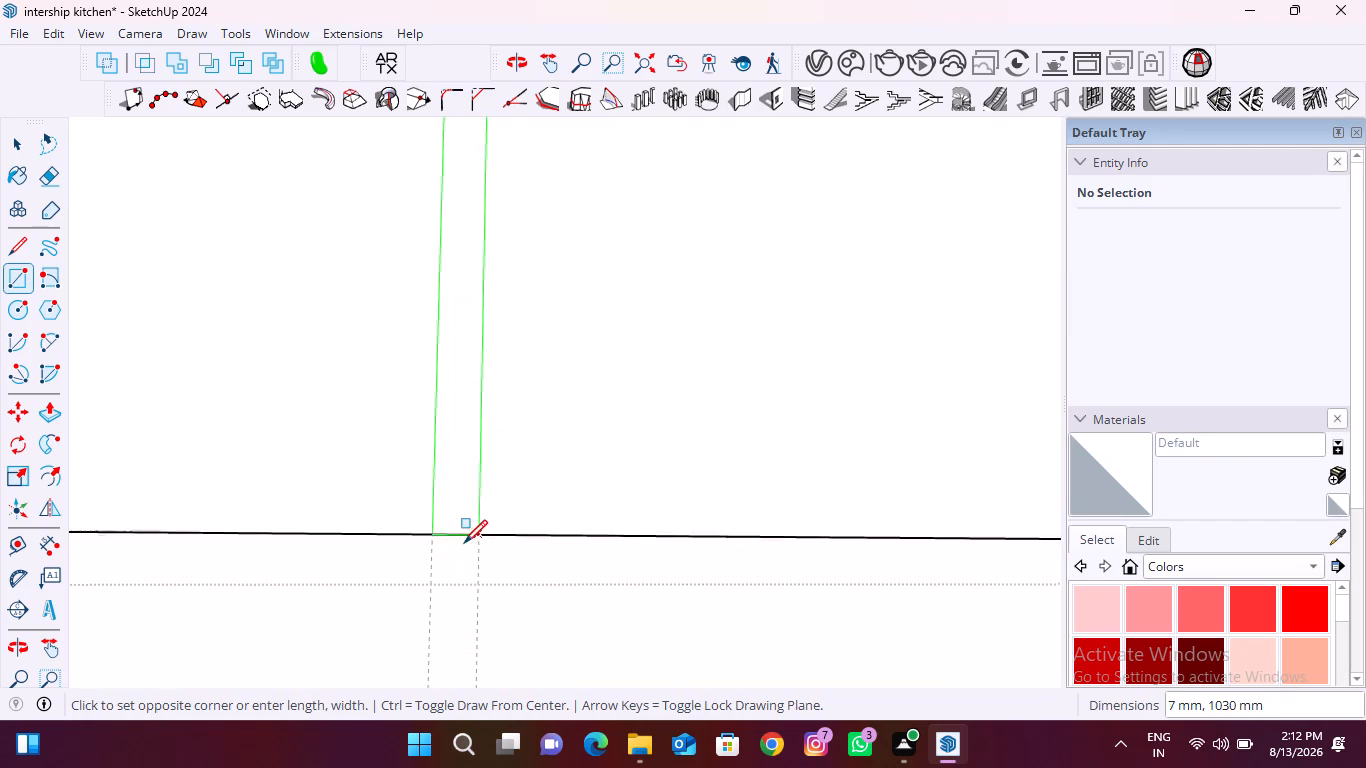
{"action": "left_click", "coordinate": [482, 534]}
Draw a 7 mm by 1030 mm rectangle between the second guide pair, spanning the panel's lower and upper horizontal edges.
{"action": "scroll", "coordinate": [654, 466], "scroll_direction": "down", "scroll_amount": 13}
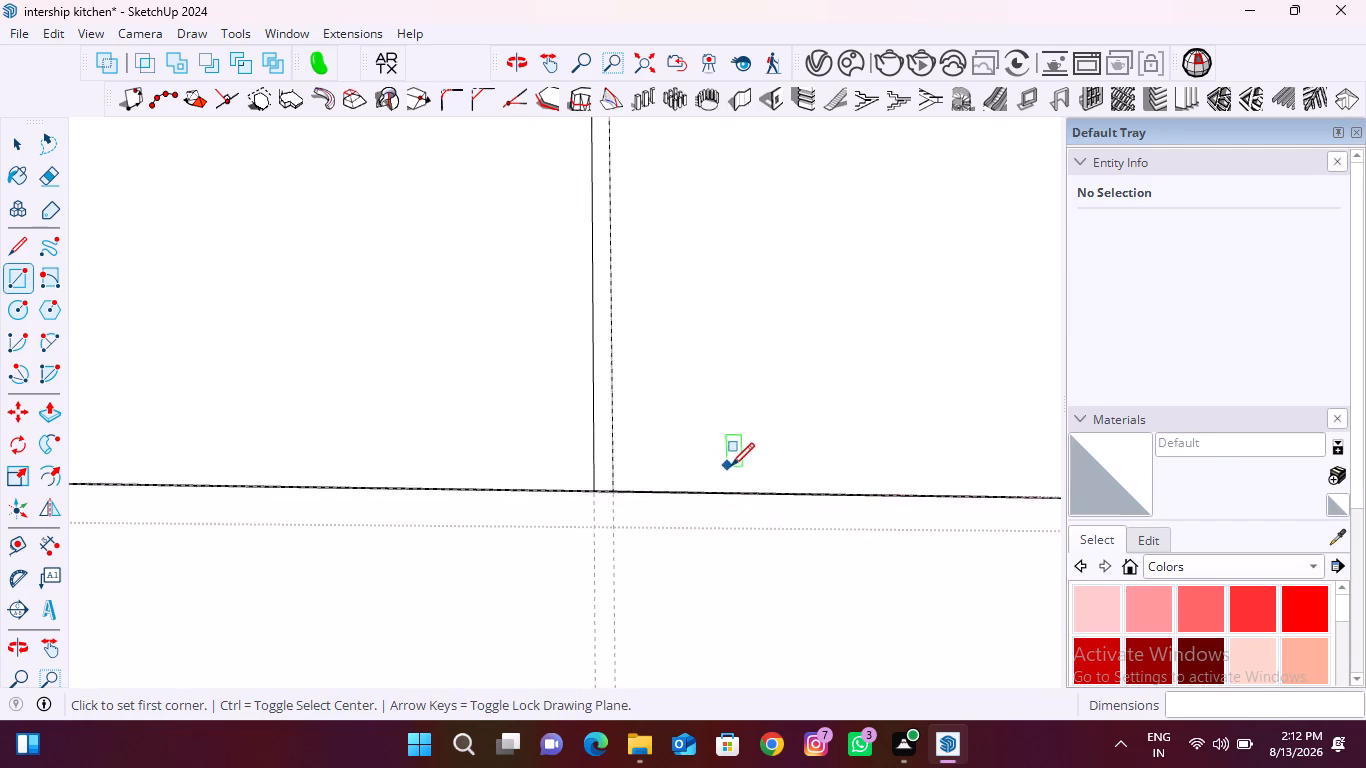
{"action": "scroll", "coordinate": [731, 466], "scroll_direction": "down", "scroll_amount": 20}
{"action": "scroll", "coordinate": [731, 466], "scroll_direction": "down", "scroll_amount": 1}
{"action": "scroll", "coordinate": [531, 474], "scroll_direction": "up", "scroll_amount": 7}
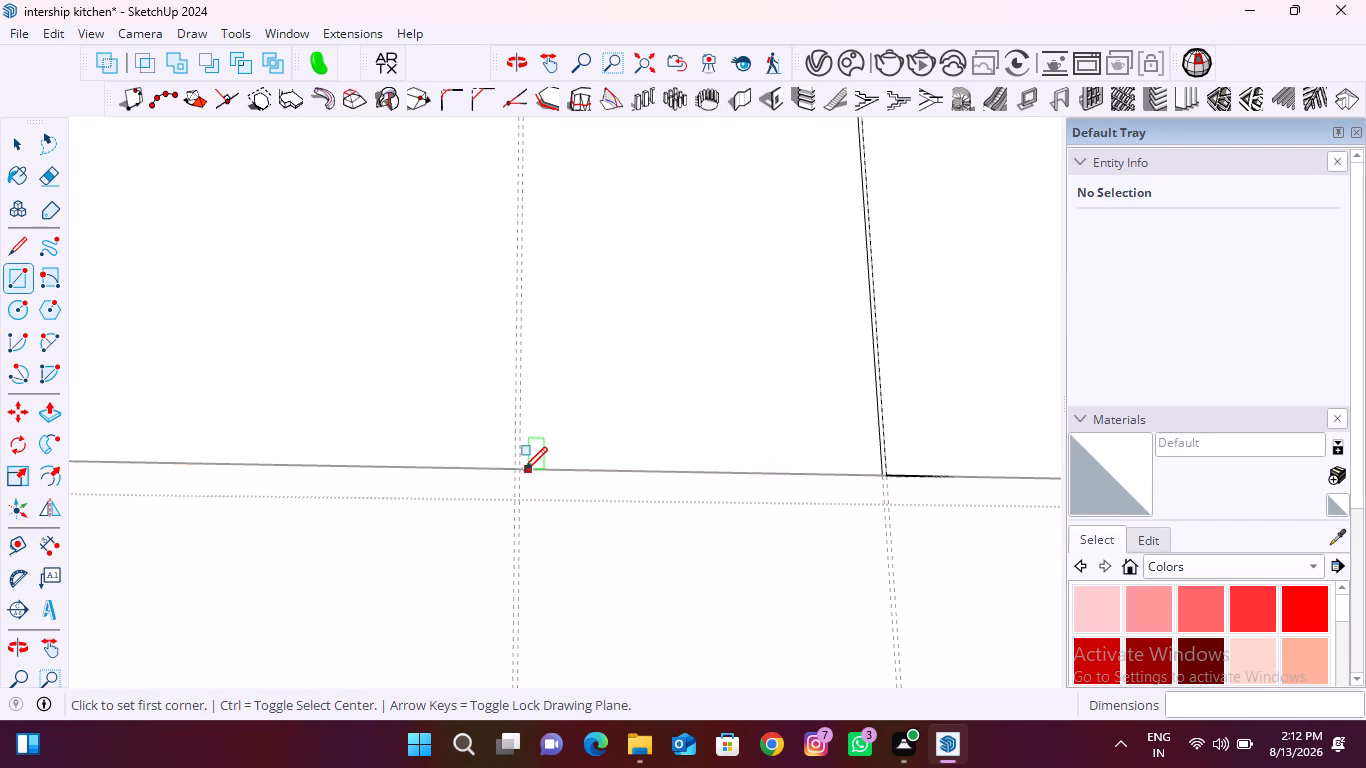
{"action": "scroll", "coordinate": [524, 470], "scroll_direction": "up", "scroll_amount": 19}
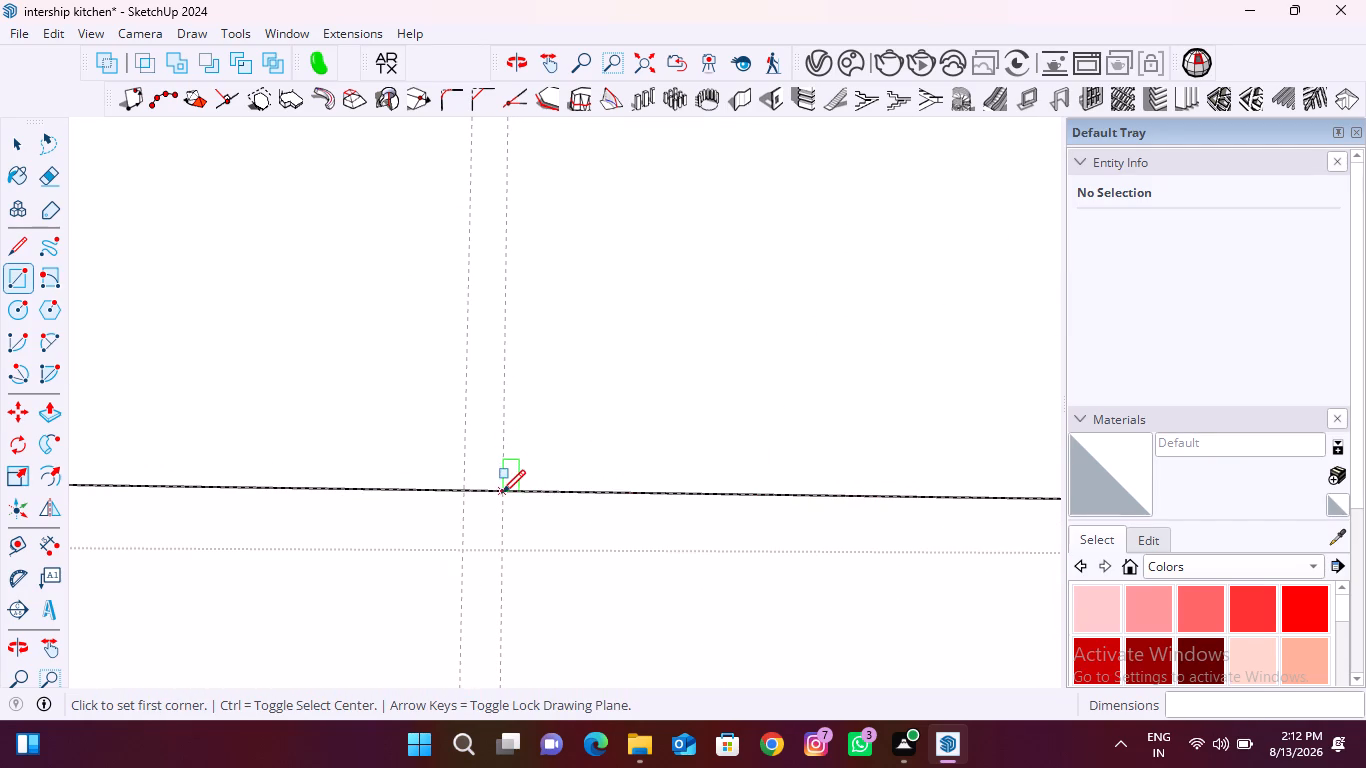
{"action": "left_click", "coordinate": [502, 493]}
{"action": "scroll", "coordinate": [478, 564], "scroll_direction": "down", "scroll_amount": 20}
{"action": "scroll", "coordinate": [478, 564], "scroll_direction": "down", "scroll_amount": 6}
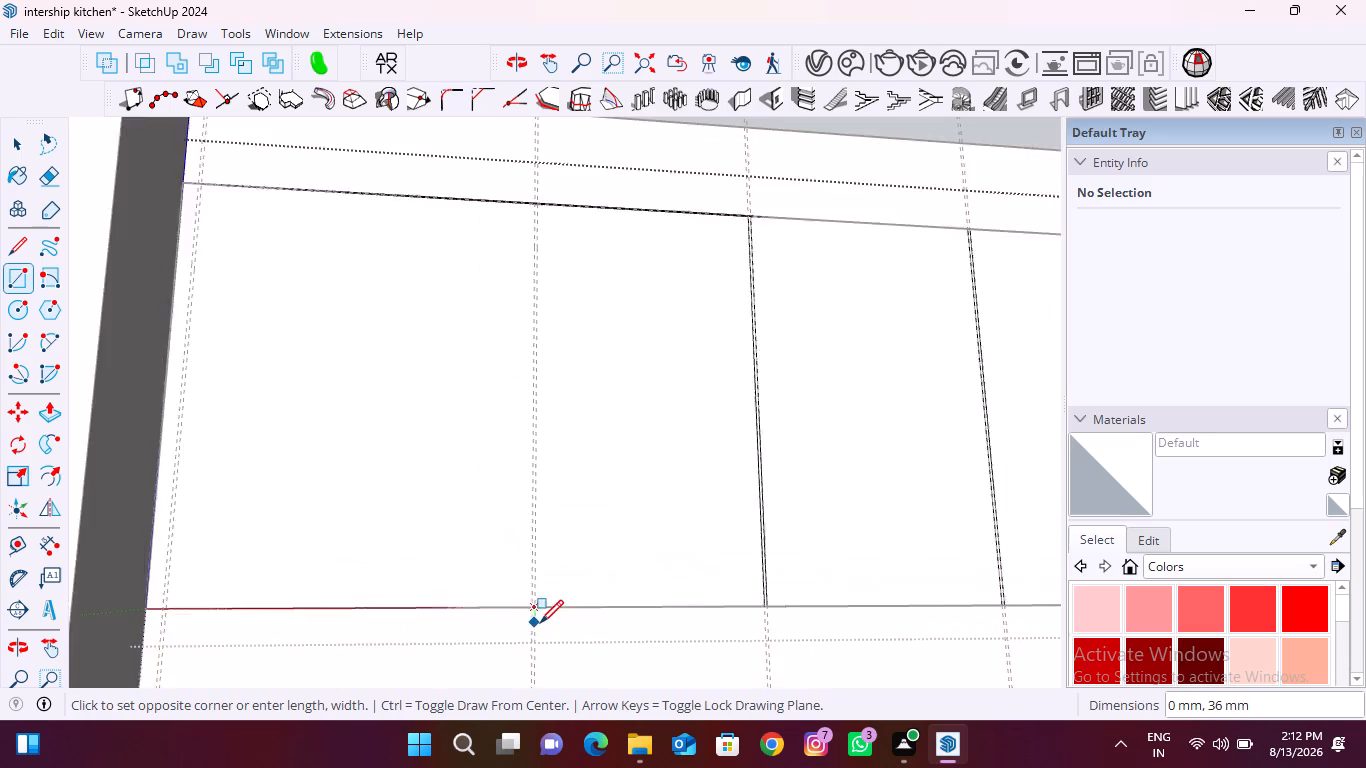
{"action": "scroll", "coordinate": [540, 623], "scroll_direction": "down", "scroll_amount": 4}
{"action": "scroll", "coordinate": [538, 268], "scroll_direction": "up", "scroll_amount": 13}
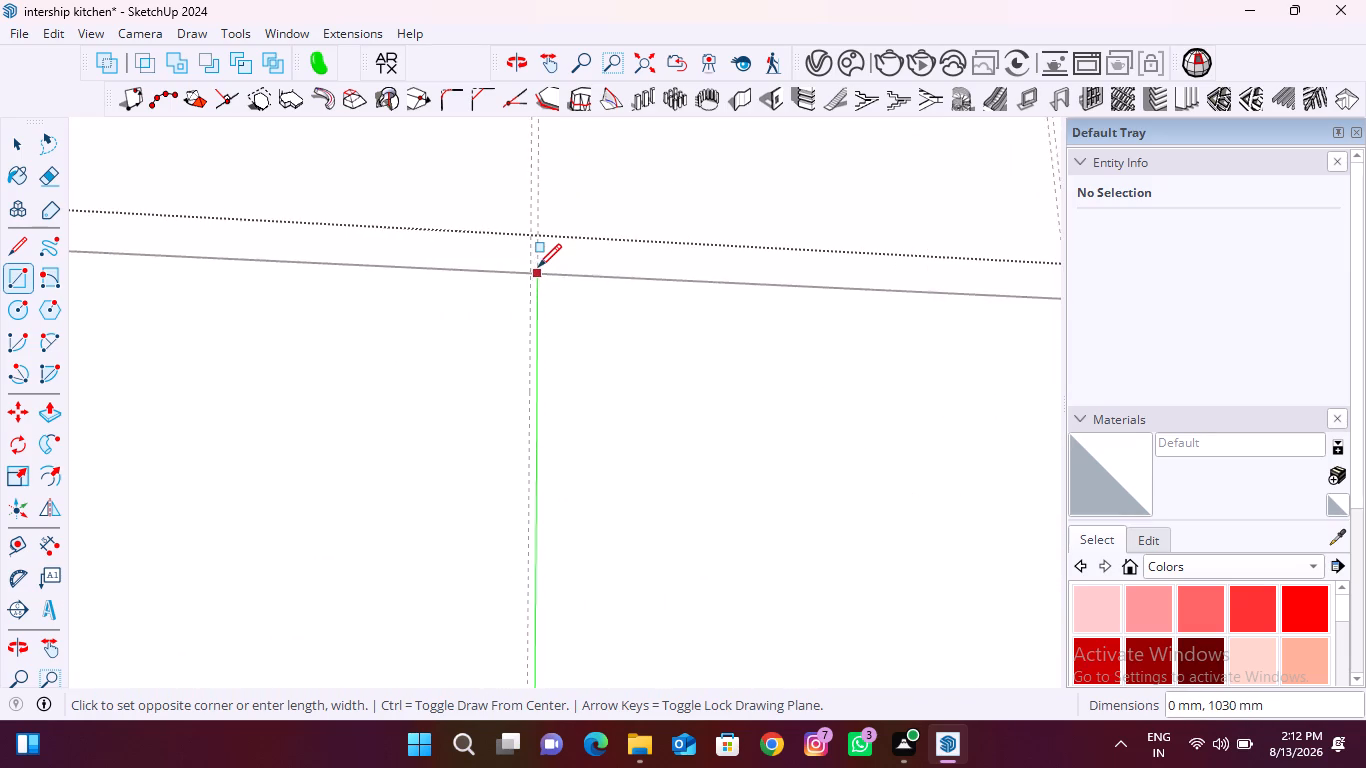
{"action": "scroll", "coordinate": [538, 267], "scroll_direction": "up", "scroll_amount": 9}
{"action": "left_click", "coordinate": [511, 286]}
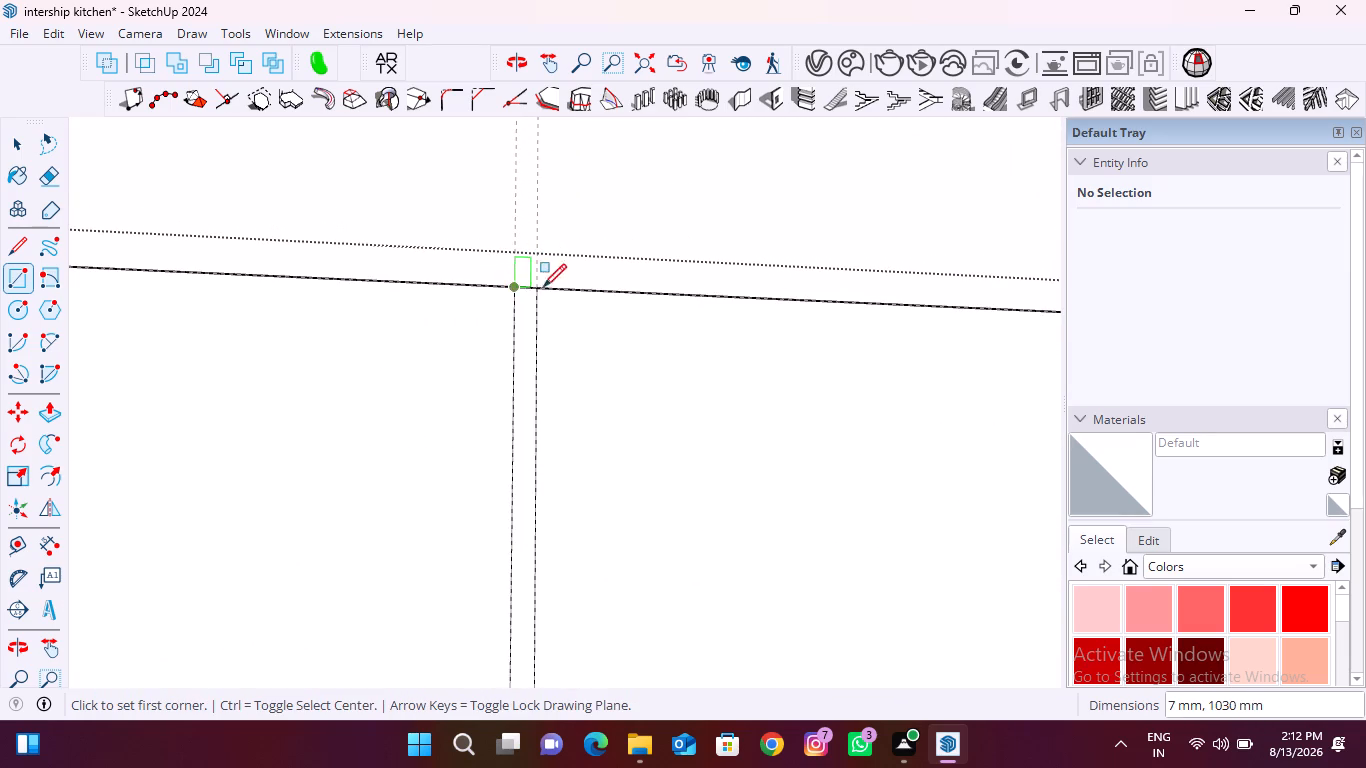
Draw a 7 mm by 1030 mm rectangle between the leftmost guide pair, spanning the panel's upper and lower horizontal edges.
{"action": "scroll", "coordinate": [594, 287], "scroll_direction": "down", "scroll_amount": 20}
{"action": "scroll", "coordinate": [594, 287], "scroll_direction": "down", "scroll_amount": 3}
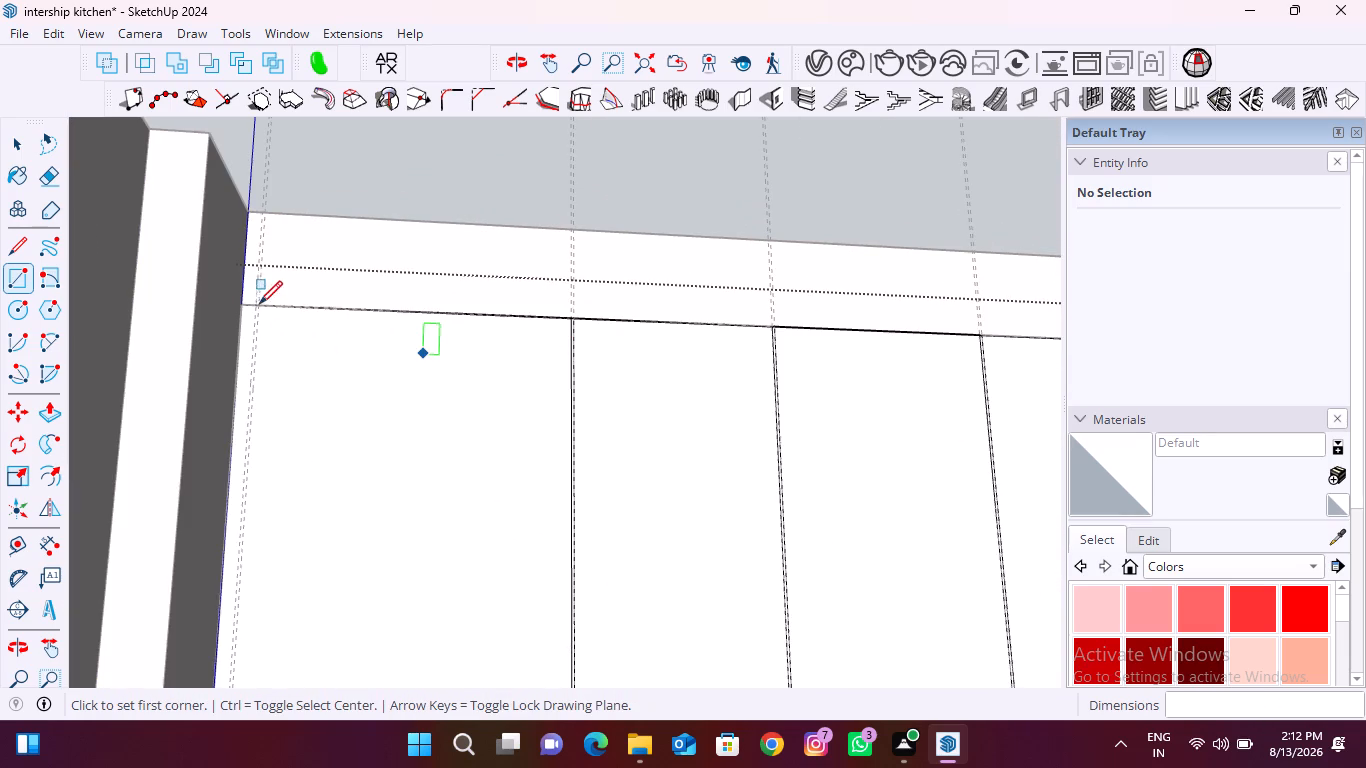
{"action": "scroll", "coordinate": [259, 303], "scroll_direction": "up", "scroll_amount": 5}
{"action": "scroll", "coordinate": [250, 315], "scroll_direction": "up", "scroll_amount": 20}
{"action": "scroll", "coordinate": [250, 315], "scroll_direction": "up", "scroll_amount": 3}
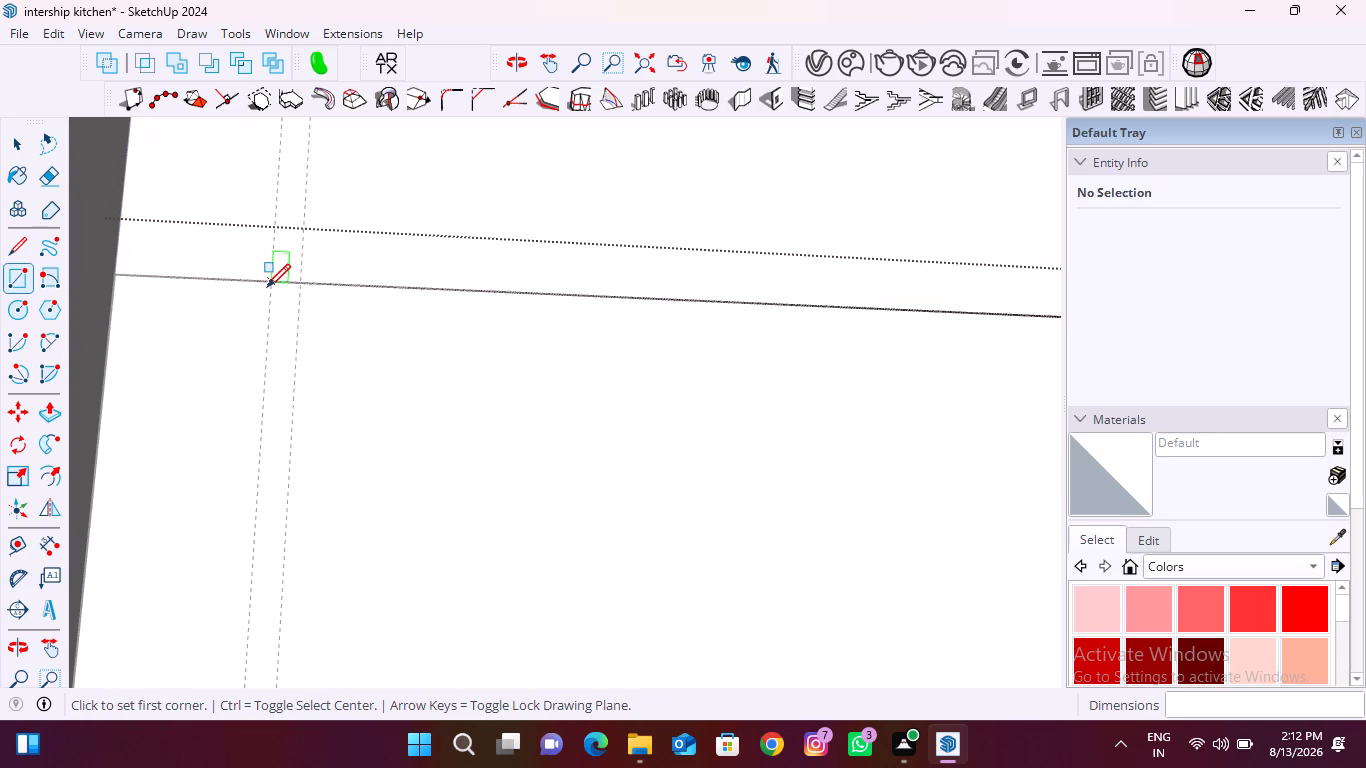
{"action": "left_click", "coordinate": [270, 282]}
{"action": "scroll", "coordinate": [282, 276], "scroll_direction": "down", "scroll_amount": 3}
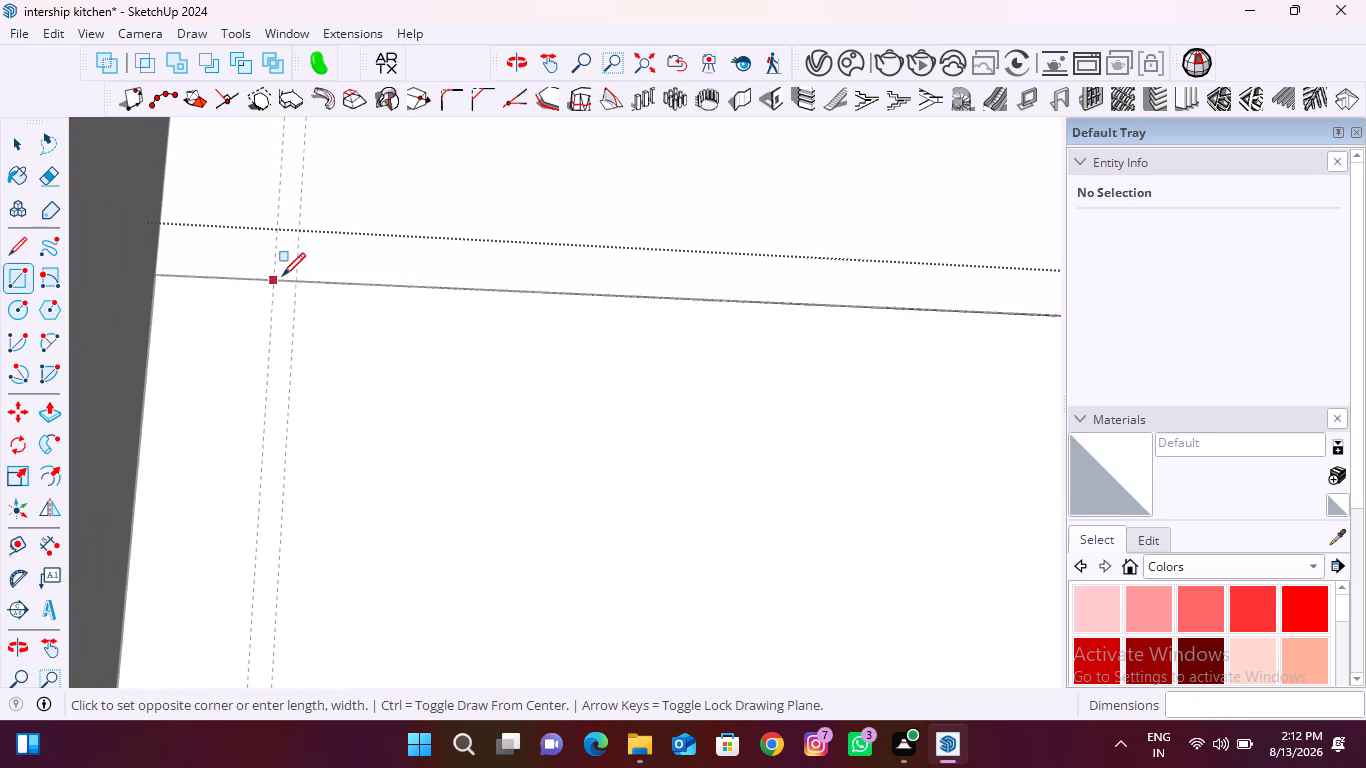
{"action": "scroll", "coordinate": [282, 276], "scroll_direction": "down", "scroll_amount": 20}
{"action": "scroll", "coordinate": [282, 276], "scroll_direction": "down", "scroll_amount": 11}
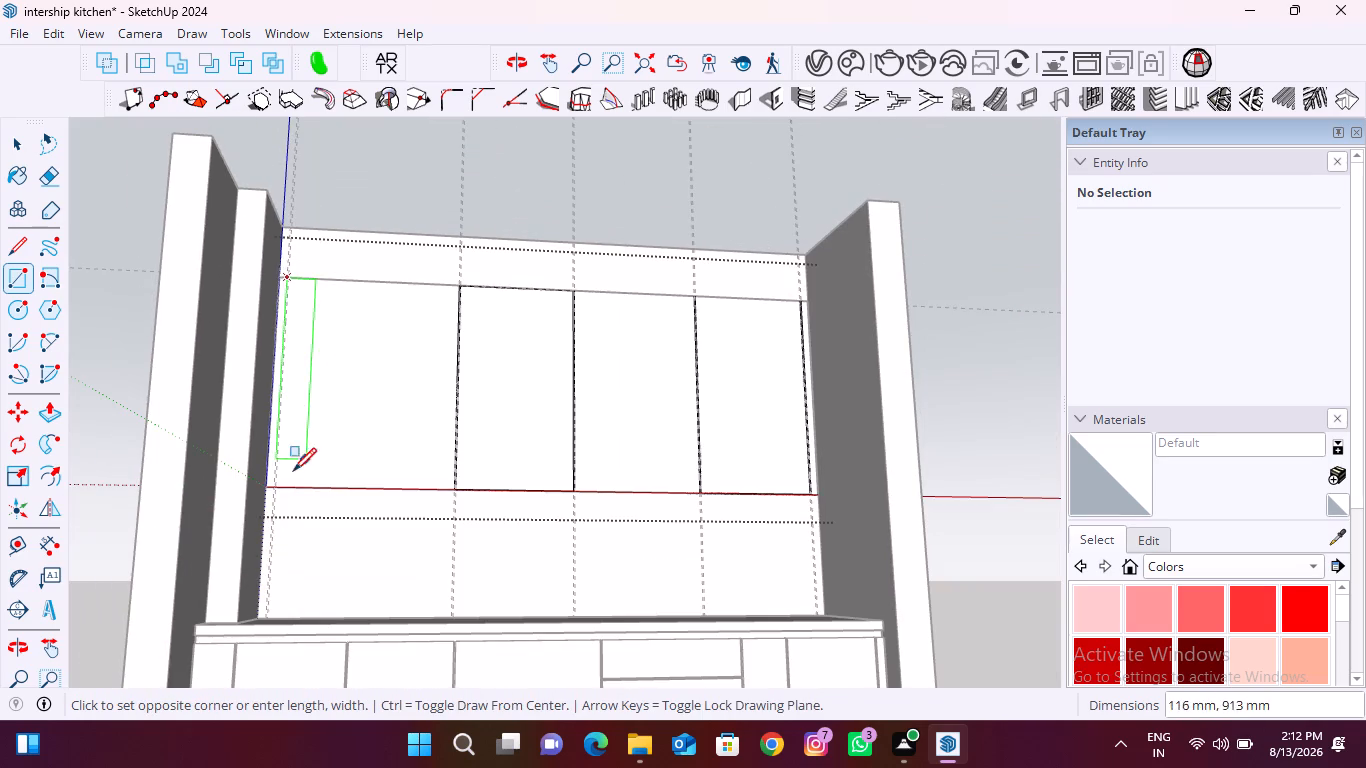
{"action": "scroll", "coordinate": [279, 485], "scroll_direction": "up", "scroll_amount": 6}
{"action": "scroll", "coordinate": [278, 497], "scroll_direction": "up", "scroll_amount": 17}
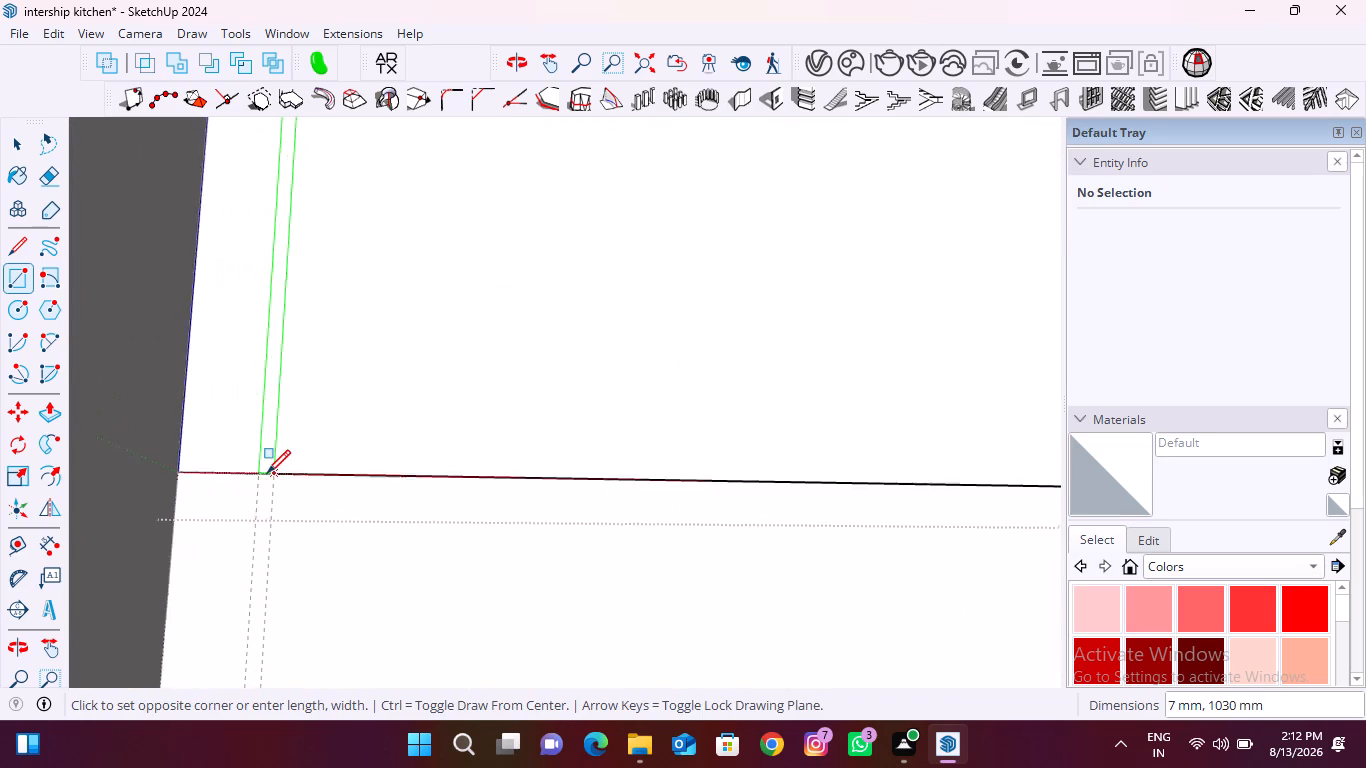
{"action": "scroll", "coordinate": [267, 473], "scroll_direction": "up", "scroll_amount": 16}
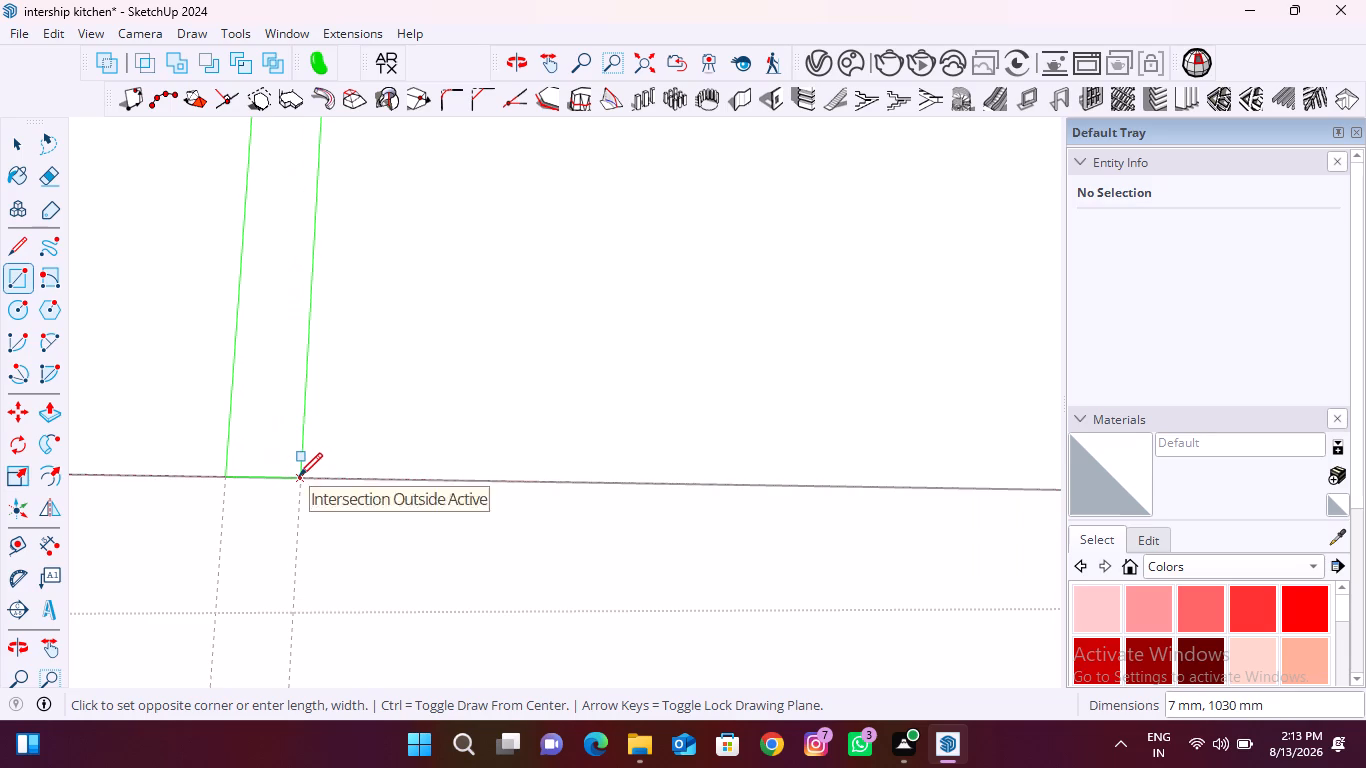
{"action": "left_click", "coordinate": [299, 476]}
{"action": "key", "text": "space"}
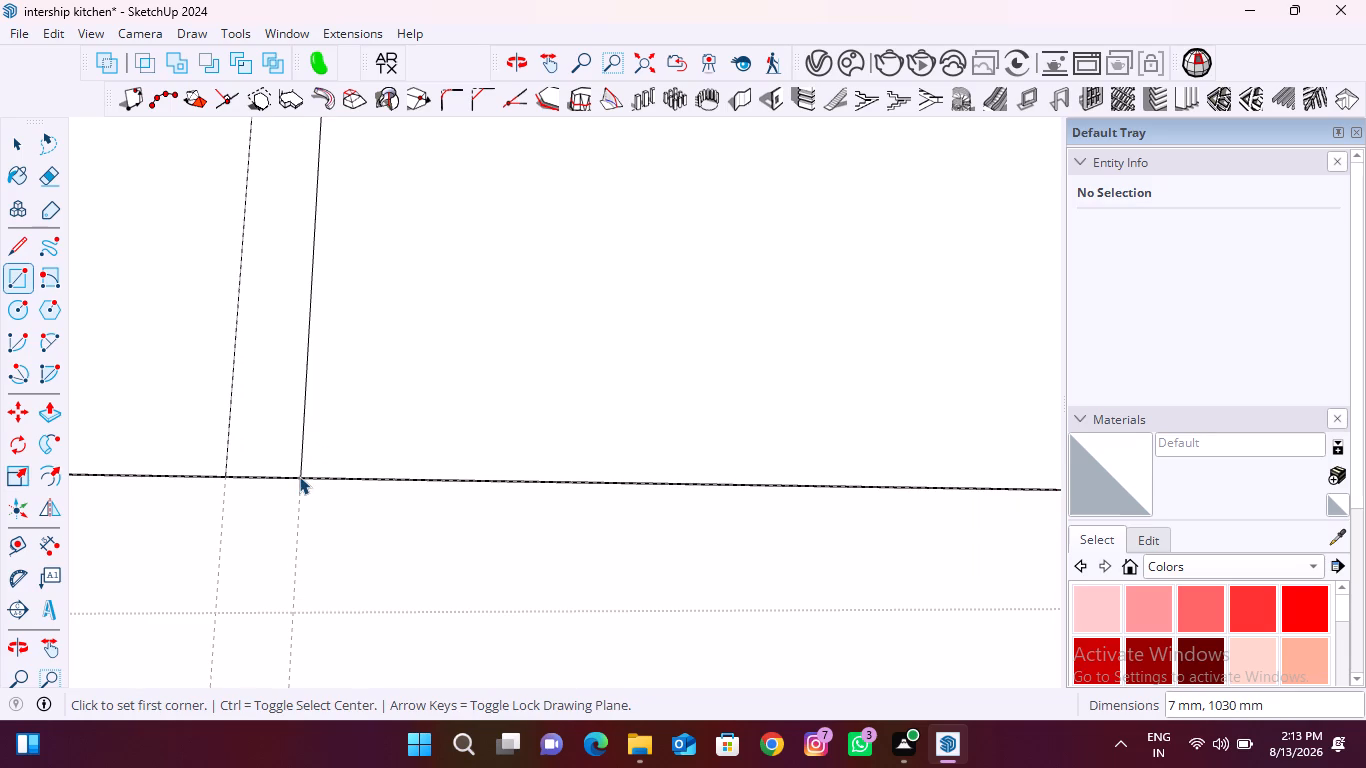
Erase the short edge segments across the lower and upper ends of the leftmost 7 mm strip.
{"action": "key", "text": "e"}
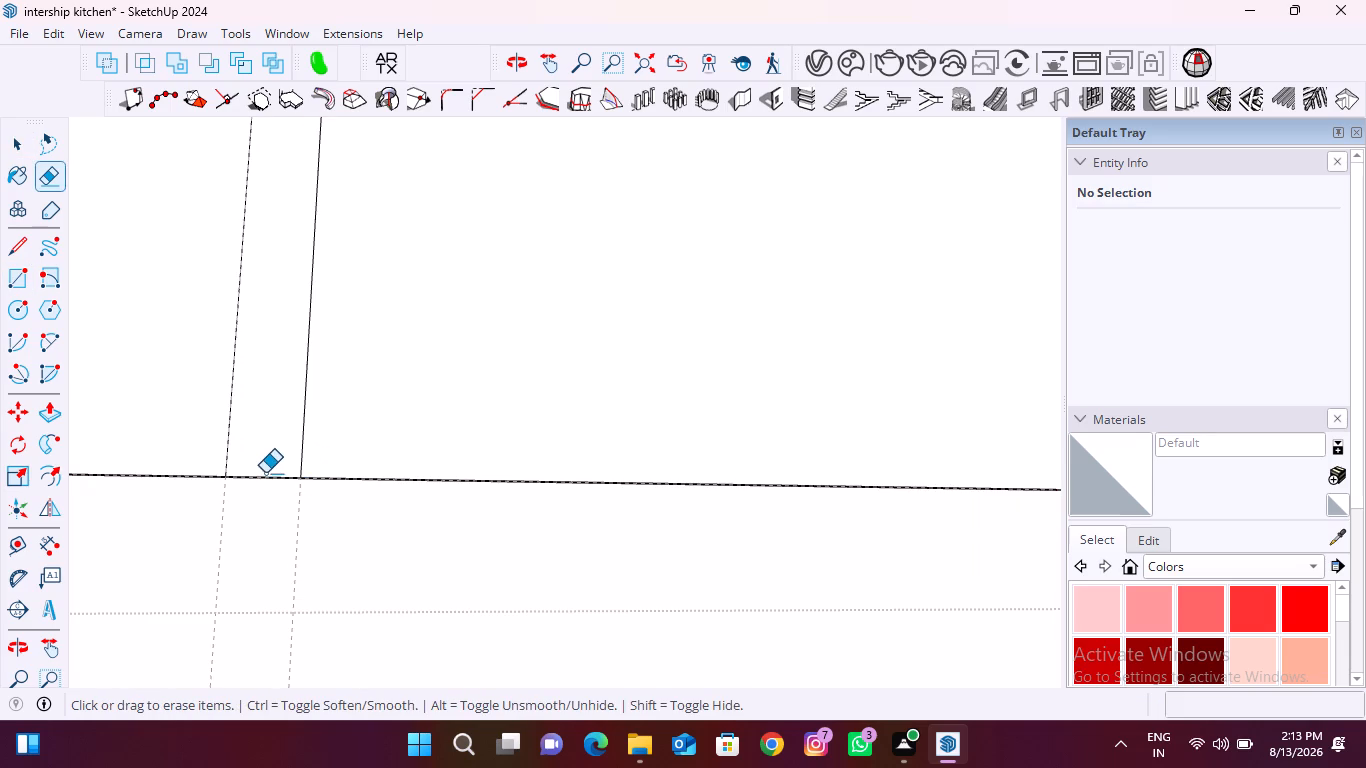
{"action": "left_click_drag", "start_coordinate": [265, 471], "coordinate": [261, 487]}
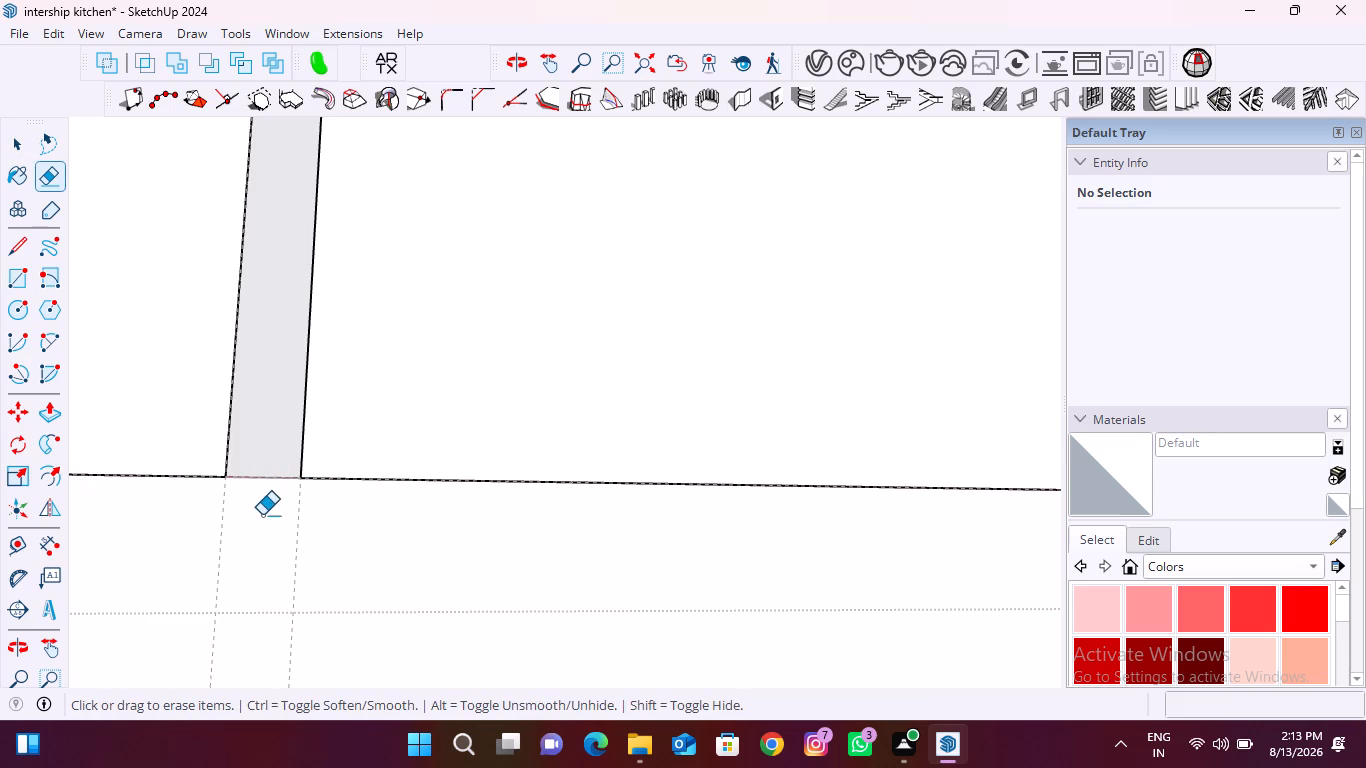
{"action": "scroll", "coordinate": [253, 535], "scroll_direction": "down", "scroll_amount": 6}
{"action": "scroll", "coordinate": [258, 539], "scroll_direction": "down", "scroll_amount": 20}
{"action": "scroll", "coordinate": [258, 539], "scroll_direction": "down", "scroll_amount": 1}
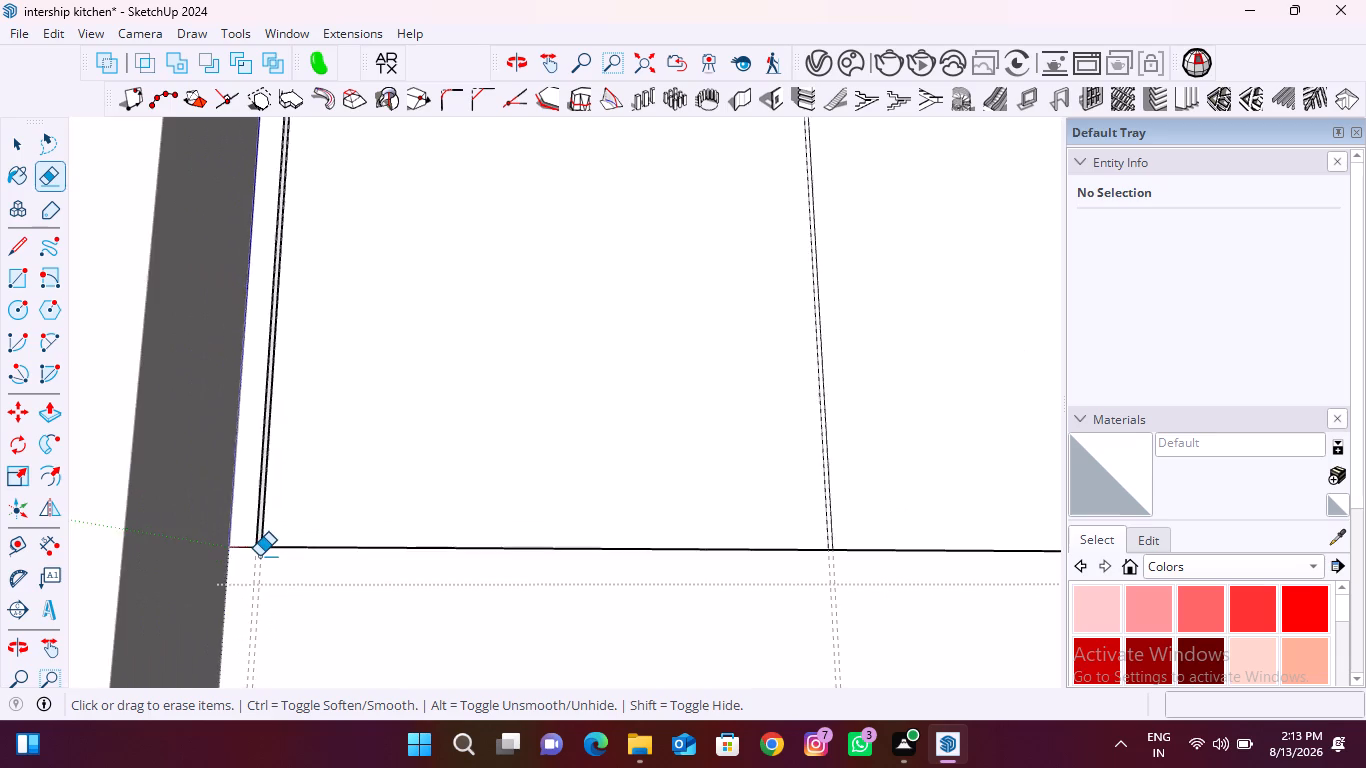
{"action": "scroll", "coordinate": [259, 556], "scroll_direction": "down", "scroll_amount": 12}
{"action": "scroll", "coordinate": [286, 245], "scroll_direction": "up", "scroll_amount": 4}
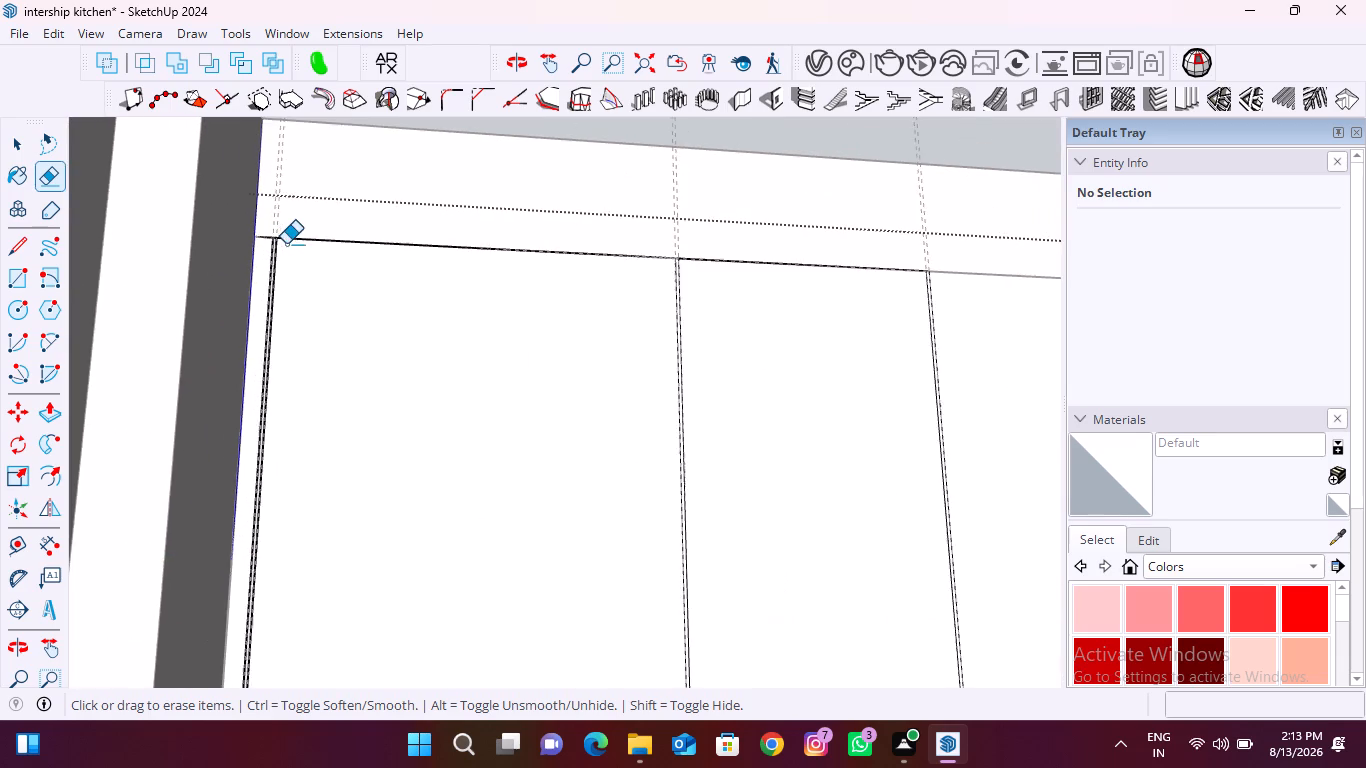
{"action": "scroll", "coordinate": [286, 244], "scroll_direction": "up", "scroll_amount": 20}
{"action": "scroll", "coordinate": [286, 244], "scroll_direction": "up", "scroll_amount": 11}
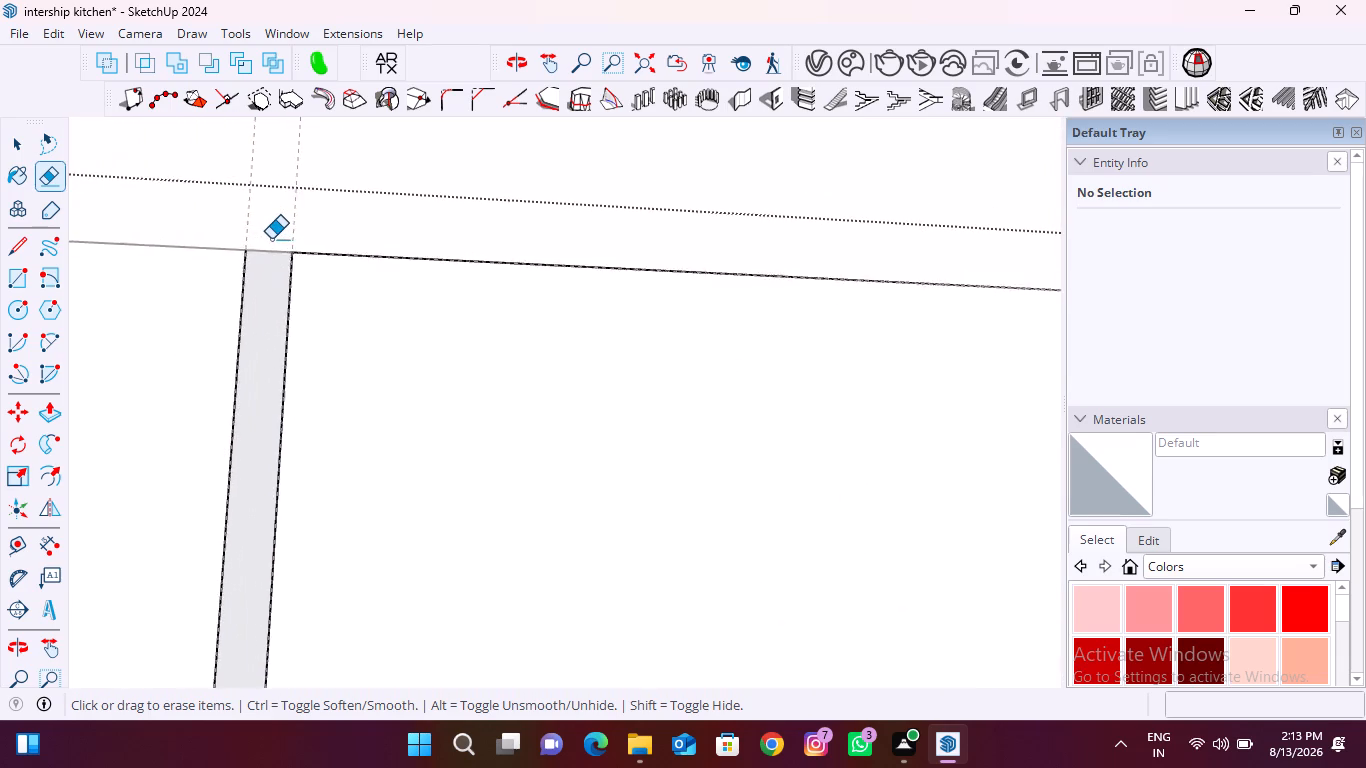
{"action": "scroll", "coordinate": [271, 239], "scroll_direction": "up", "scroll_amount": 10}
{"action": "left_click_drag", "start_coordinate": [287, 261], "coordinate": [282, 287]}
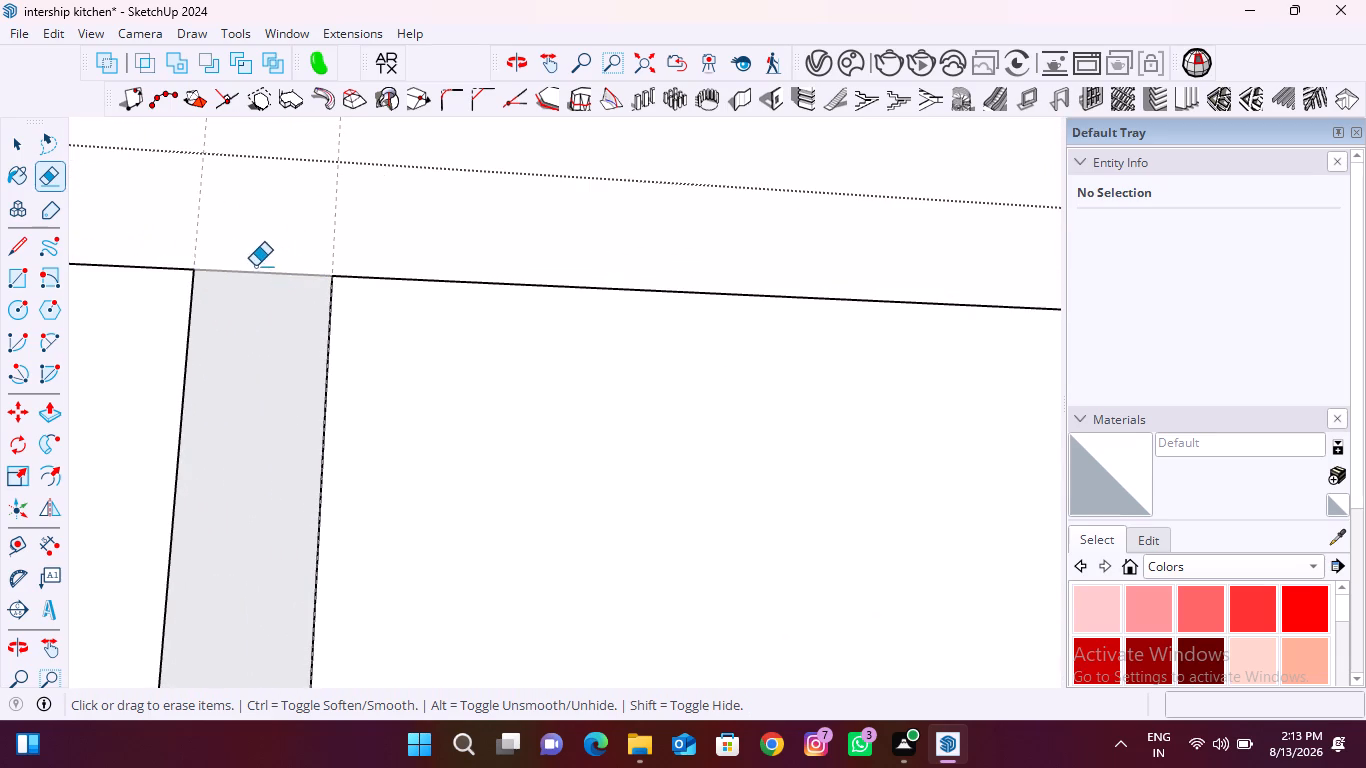
Leave the panel group and examine the leftmost strip's face and its lower end from several angles.
{"action": "middle_click_drag", "start_coordinate": [258, 283], "coordinate": [286, 391]}
{"action": "scroll", "coordinate": [283, 320], "scroll_direction": "down", "scroll_amount": 20}
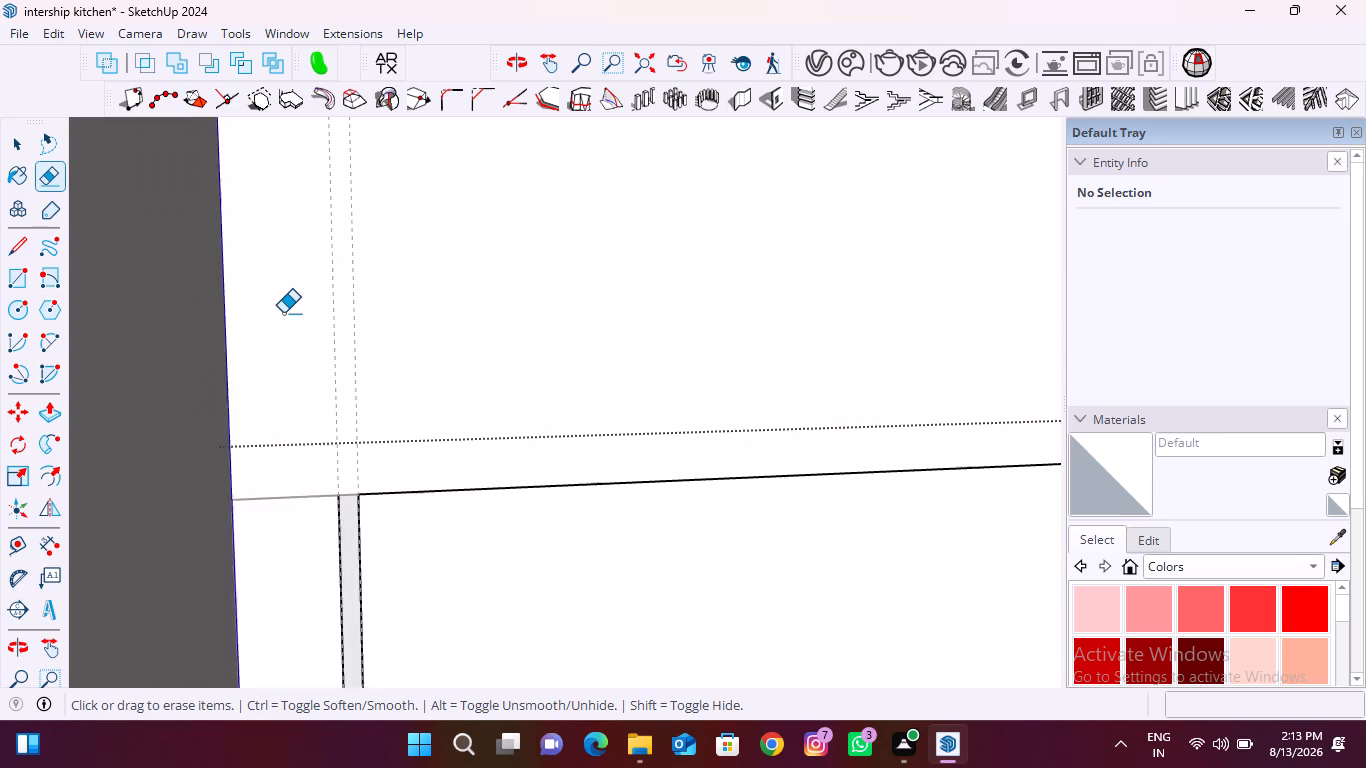
{"action": "scroll", "coordinate": [283, 313], "scroll_direction": "down", "scroll_amount": 2}
{"action": "key", "text": "space"}
{"action": "left_click", "coordinate": [416, 302]}
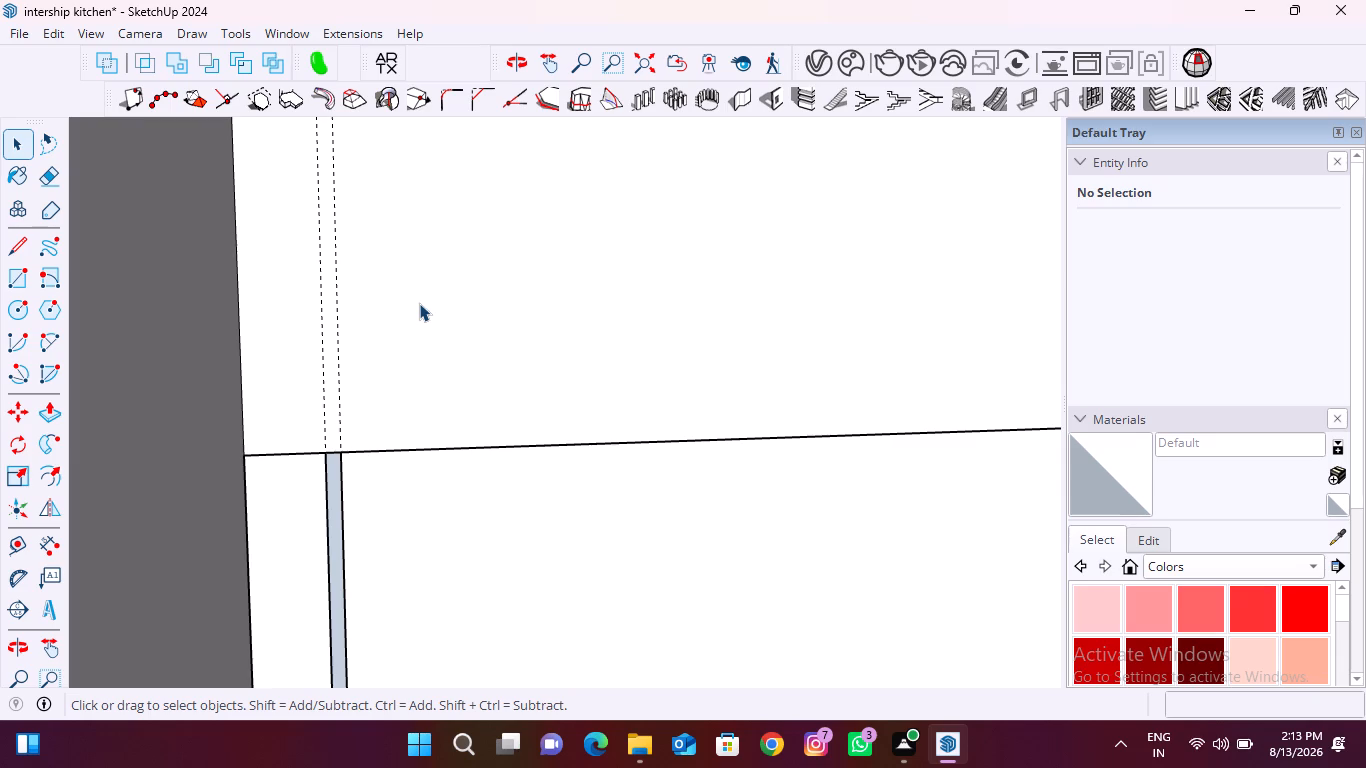
{"action": "scroll", "coordinate": [394, 290], "scroll_direction": "down", "scroll_amount": 10}
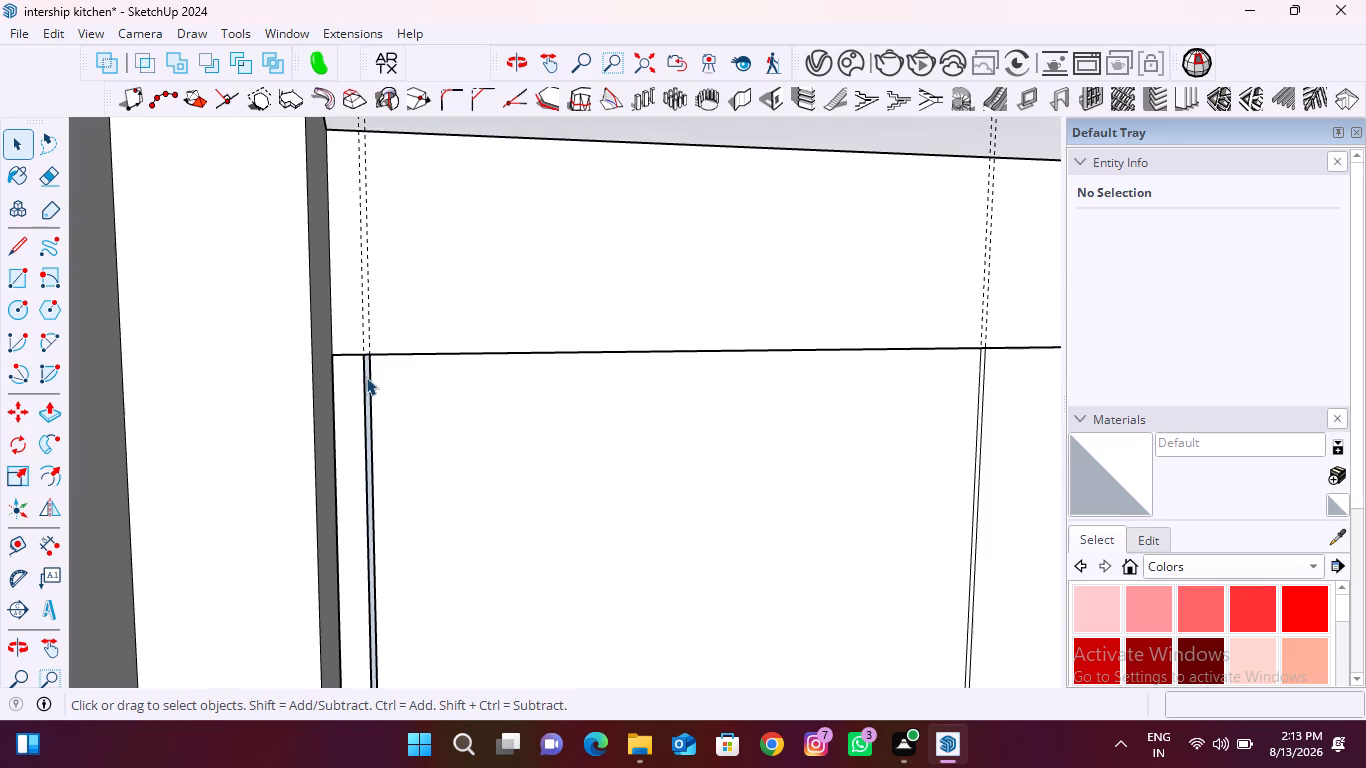
{"action": "scroll", "coordinate": [366, 371], "scroll_direction": "up", "scroll_amount": 19}
{"action": "scroll", "coordinate": [383, 304], "scroll_direction": "down", "scroll_amount": 5}
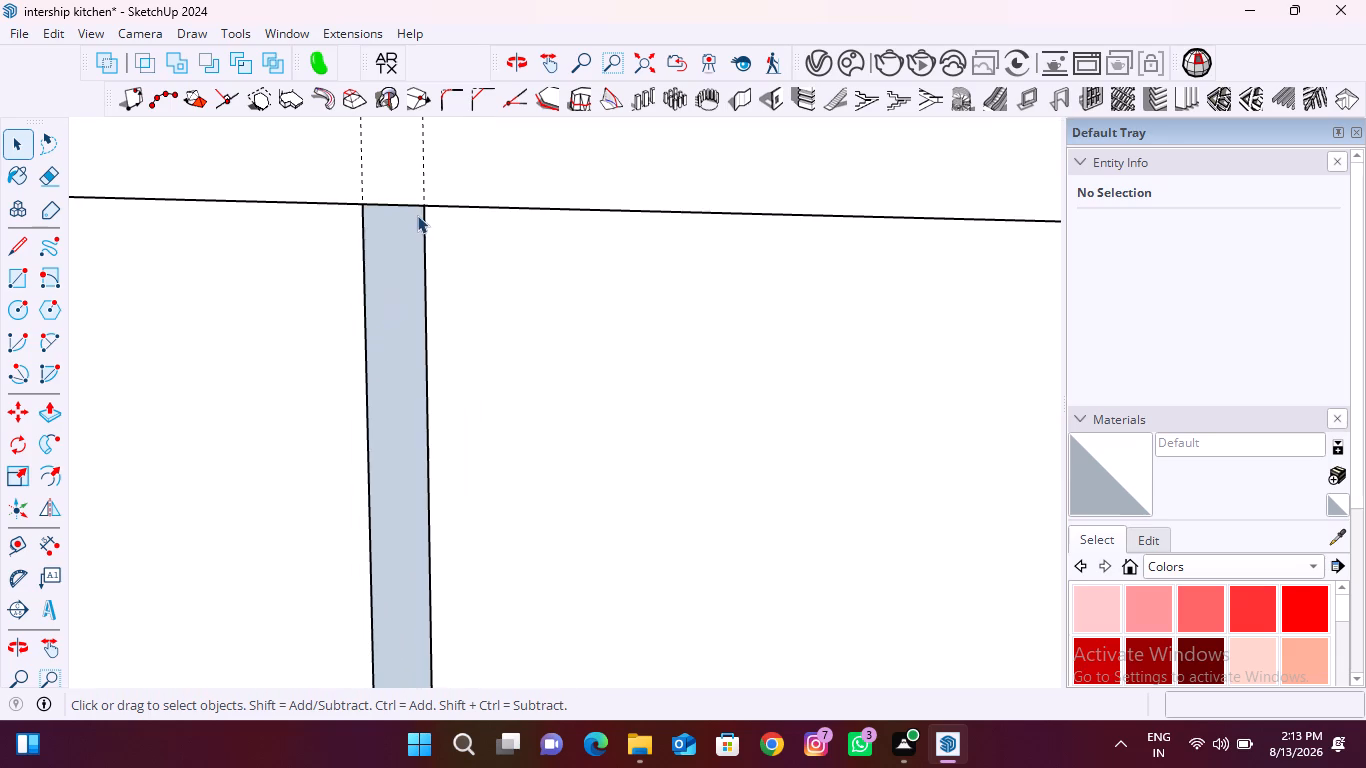
{"action": "left_click", "coordinate": [410, 215]}
{"action": "middle_click_drag", "start_coordinate": [403, 192], "coordinate": [388, 309]}
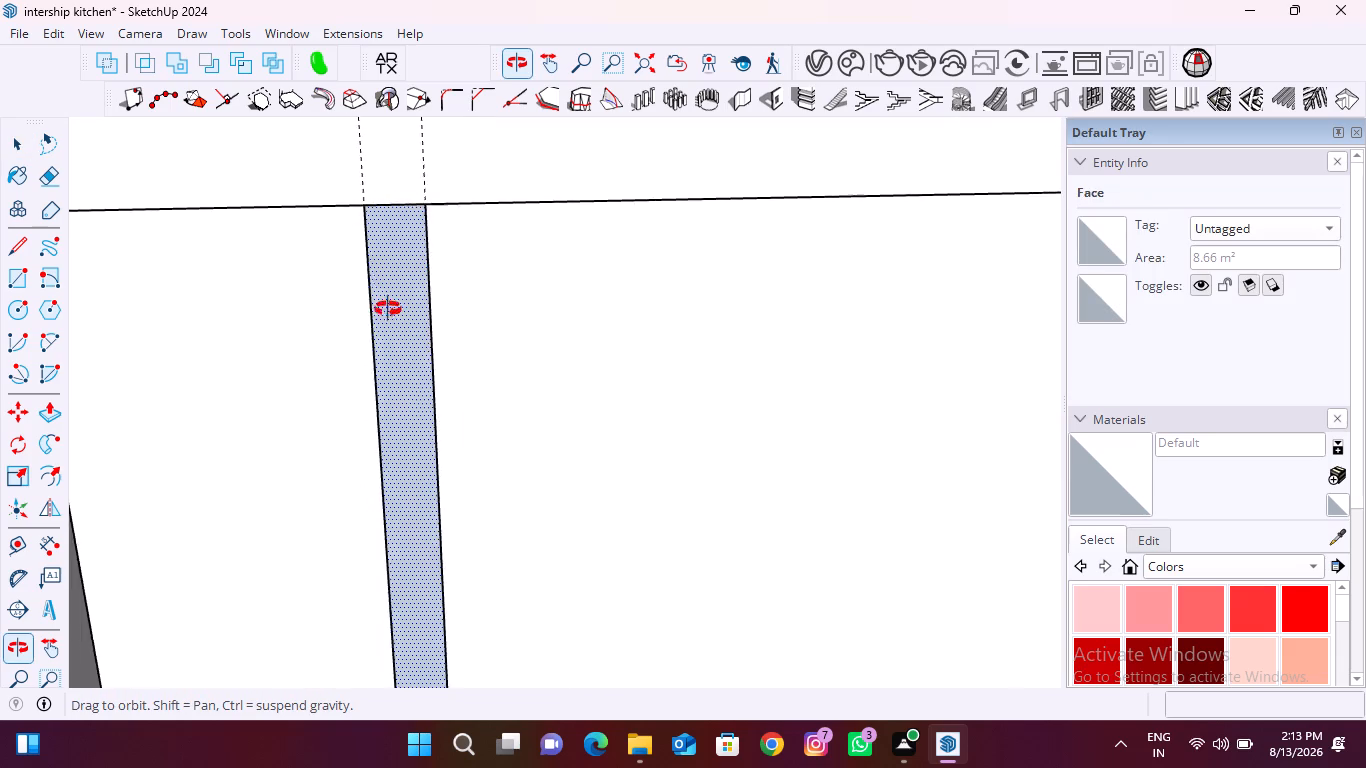
{"action": "middle_click_drag", "start_coordinate": [388, 309], "coordinate": [336, 532]}
{"action": "middle_click_drag", "start_coordinate": [422, 310], "coordinate": [413, 467]}
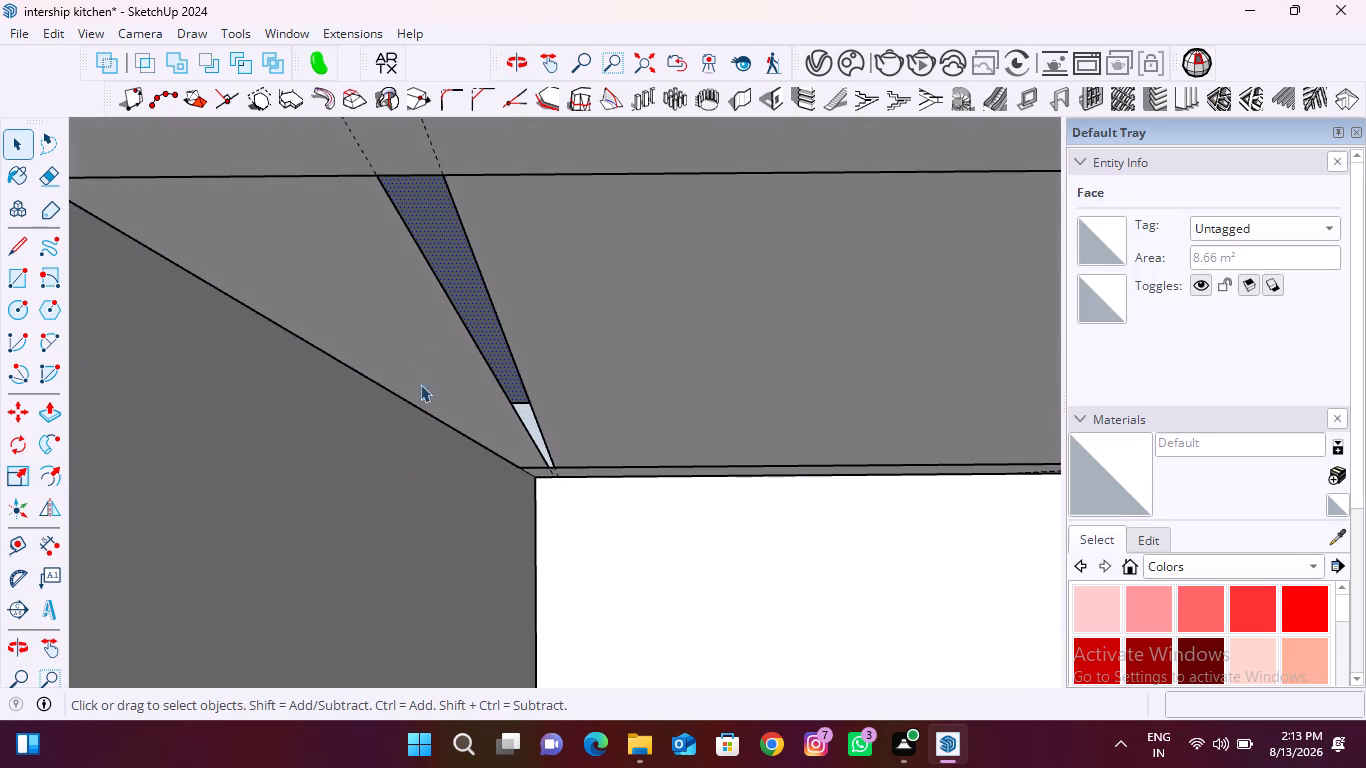
{"action": "scroll", "coordinate": [529, 453], "scroll_direction": "up", "scroll_amount": 8}
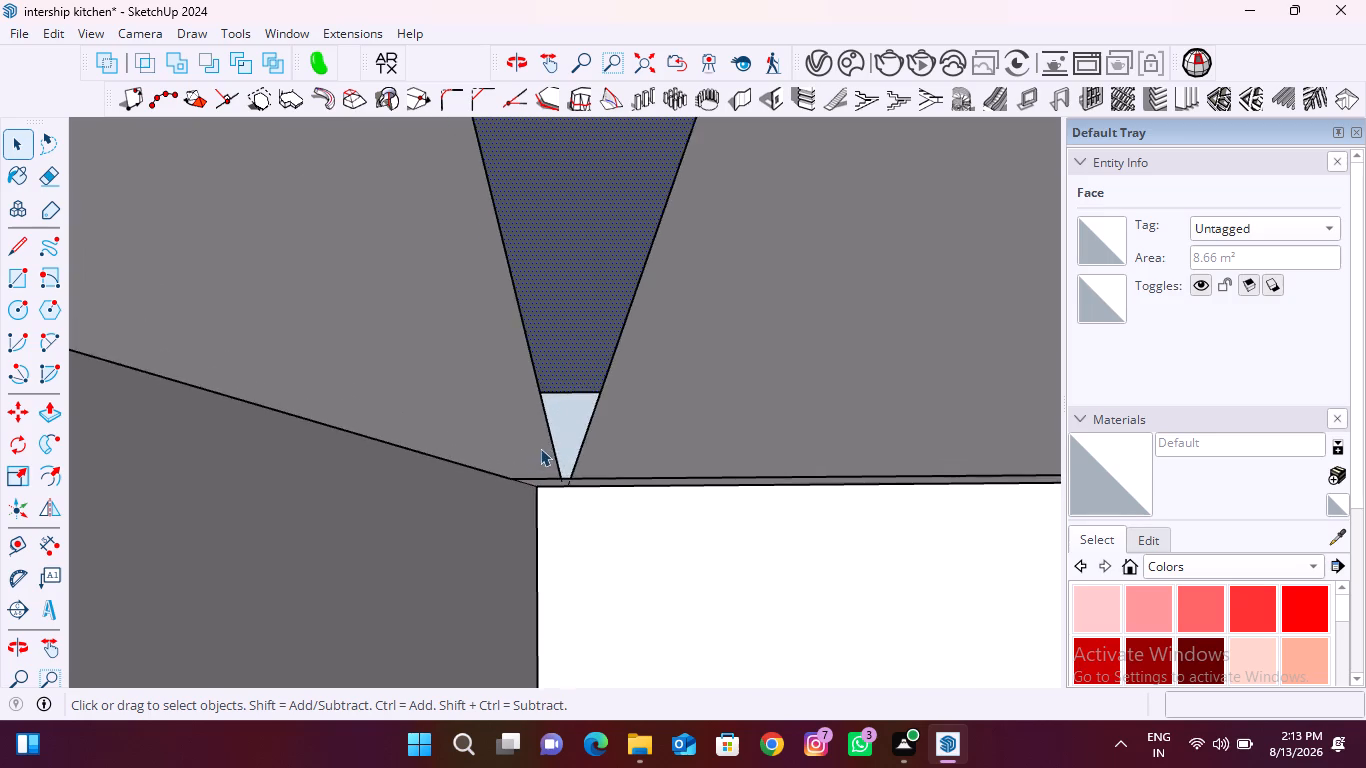
{"action": "scroll", "coordinate": [540, 448], "scroll_direction": "up", "scroll_amount": 13}
{"action": "scroll", "coordinate": [565, 461], "scroll_direction": "down", "scroll_amount": 5}
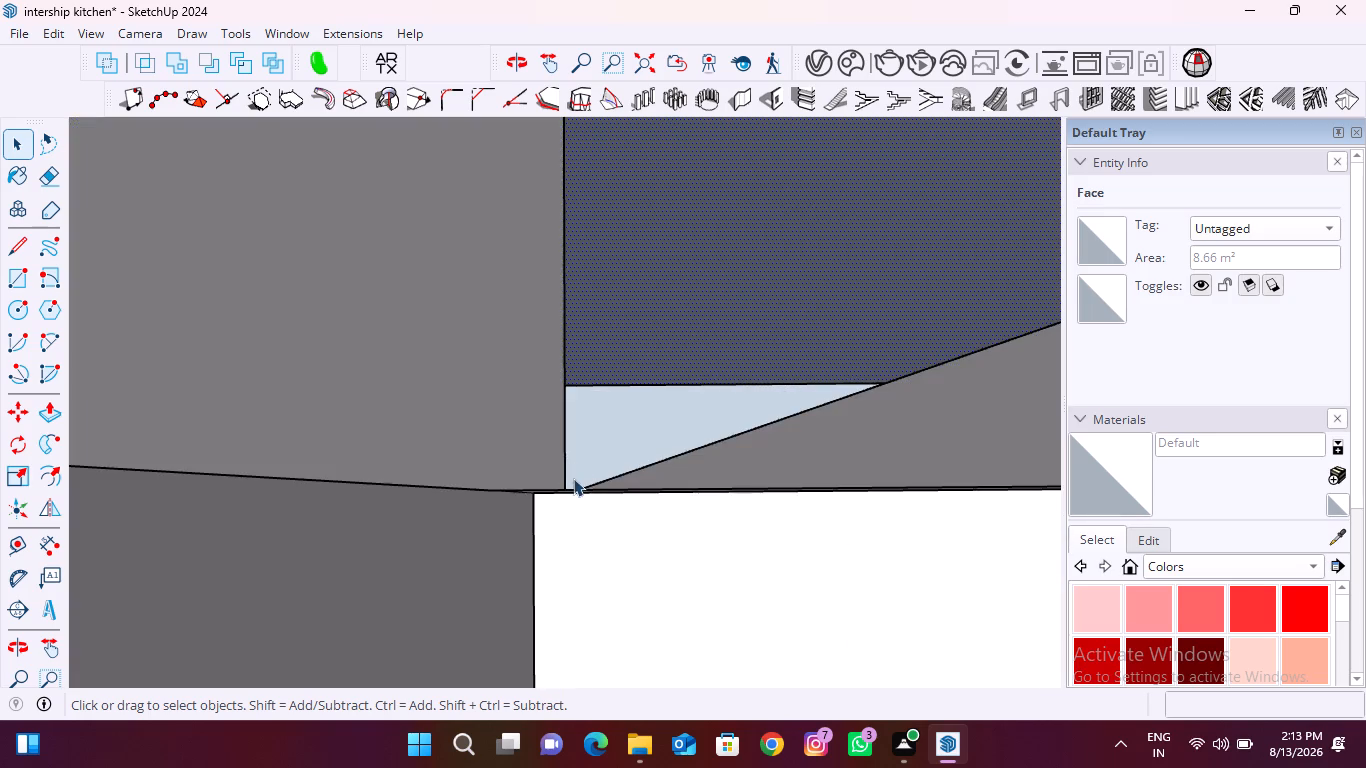
{"action": "middle_click_drag", "start_coordinate": [573, 478], "coordinate": [558, 429]}
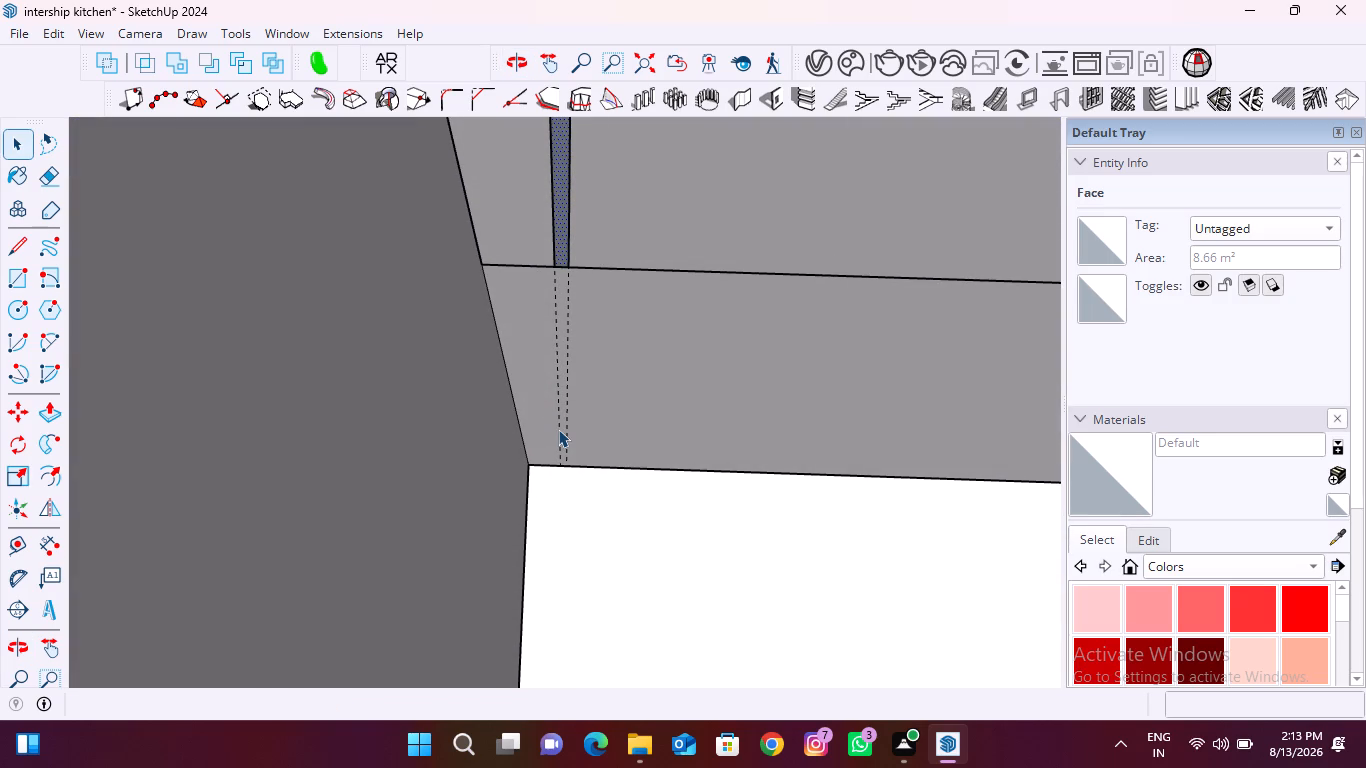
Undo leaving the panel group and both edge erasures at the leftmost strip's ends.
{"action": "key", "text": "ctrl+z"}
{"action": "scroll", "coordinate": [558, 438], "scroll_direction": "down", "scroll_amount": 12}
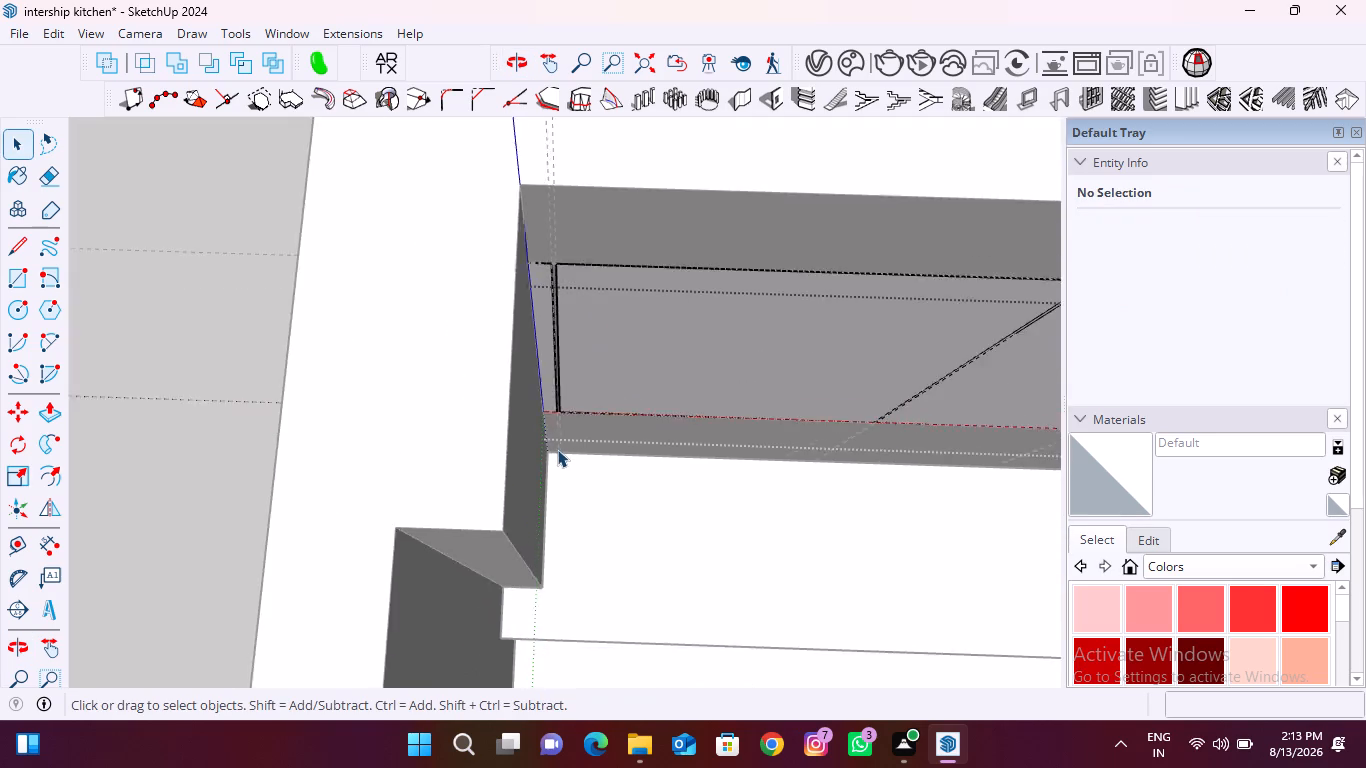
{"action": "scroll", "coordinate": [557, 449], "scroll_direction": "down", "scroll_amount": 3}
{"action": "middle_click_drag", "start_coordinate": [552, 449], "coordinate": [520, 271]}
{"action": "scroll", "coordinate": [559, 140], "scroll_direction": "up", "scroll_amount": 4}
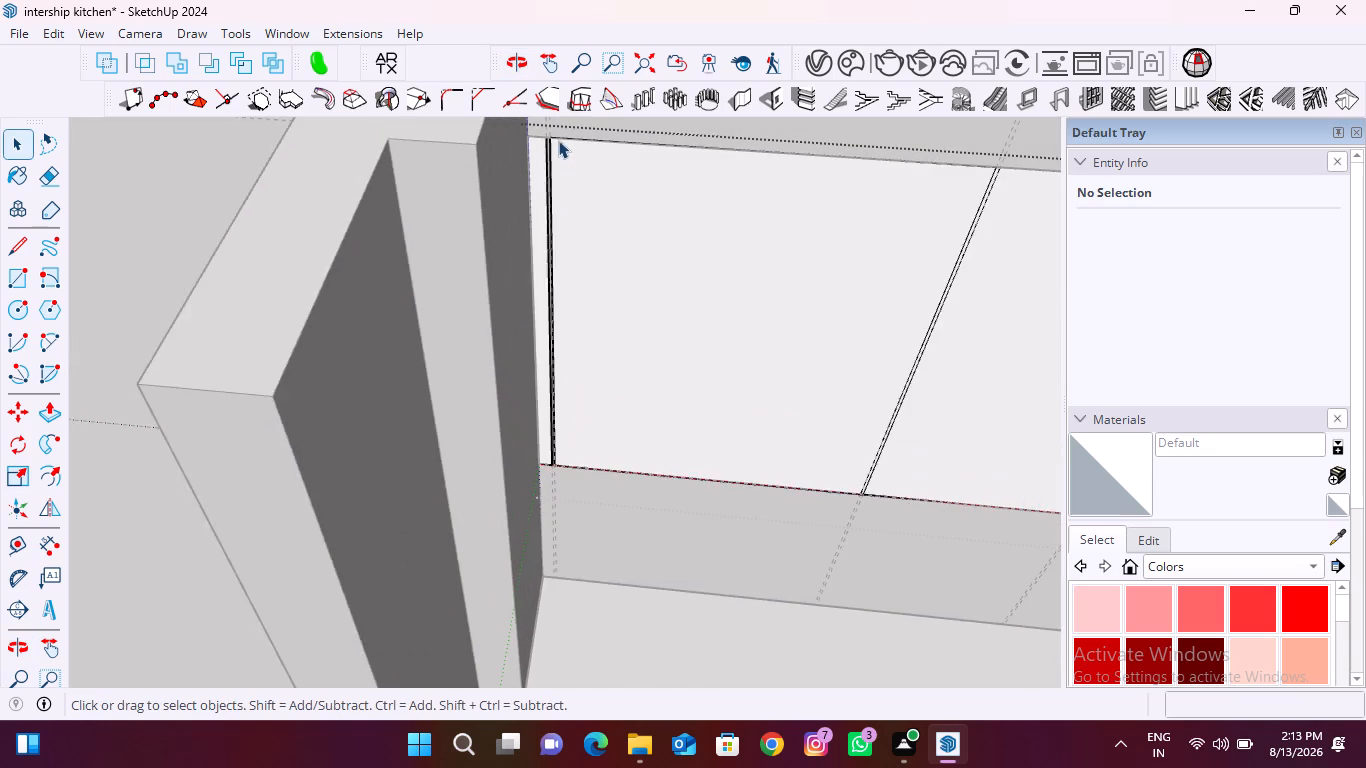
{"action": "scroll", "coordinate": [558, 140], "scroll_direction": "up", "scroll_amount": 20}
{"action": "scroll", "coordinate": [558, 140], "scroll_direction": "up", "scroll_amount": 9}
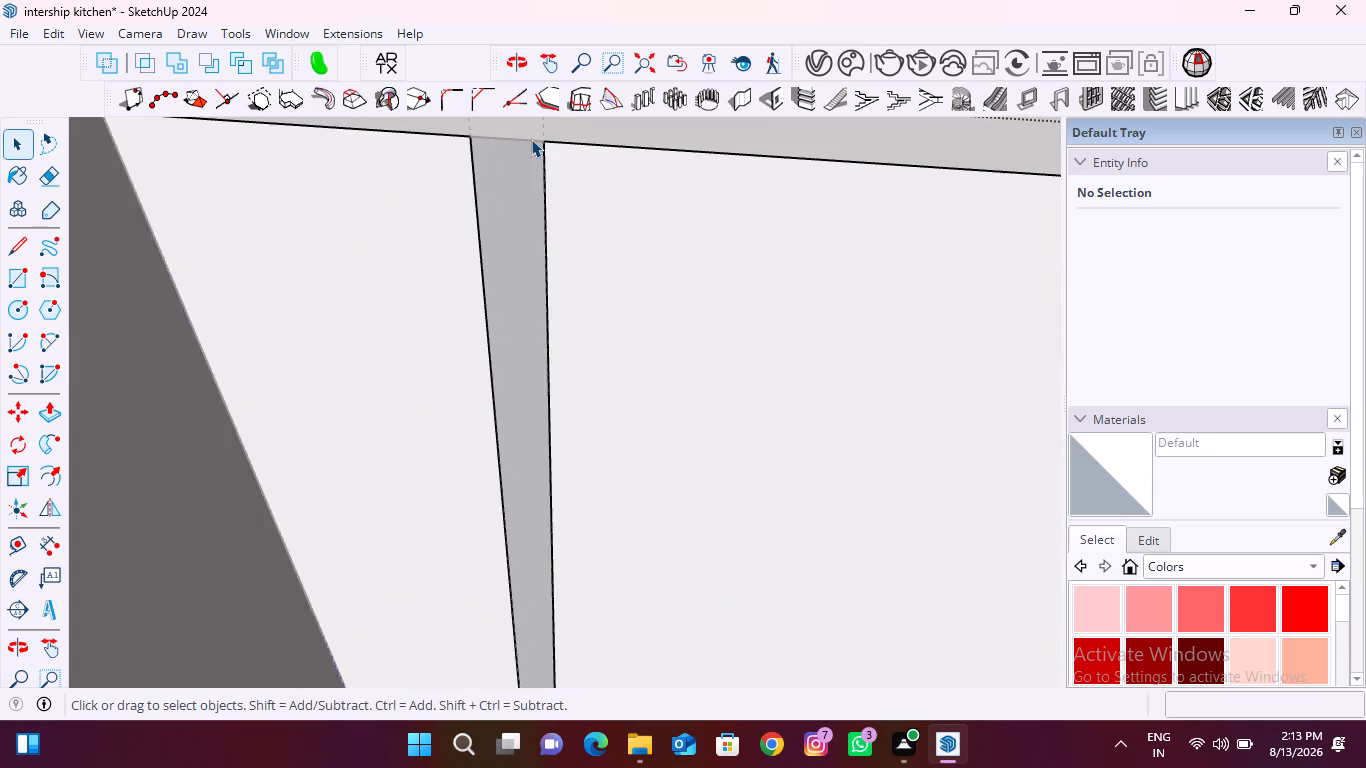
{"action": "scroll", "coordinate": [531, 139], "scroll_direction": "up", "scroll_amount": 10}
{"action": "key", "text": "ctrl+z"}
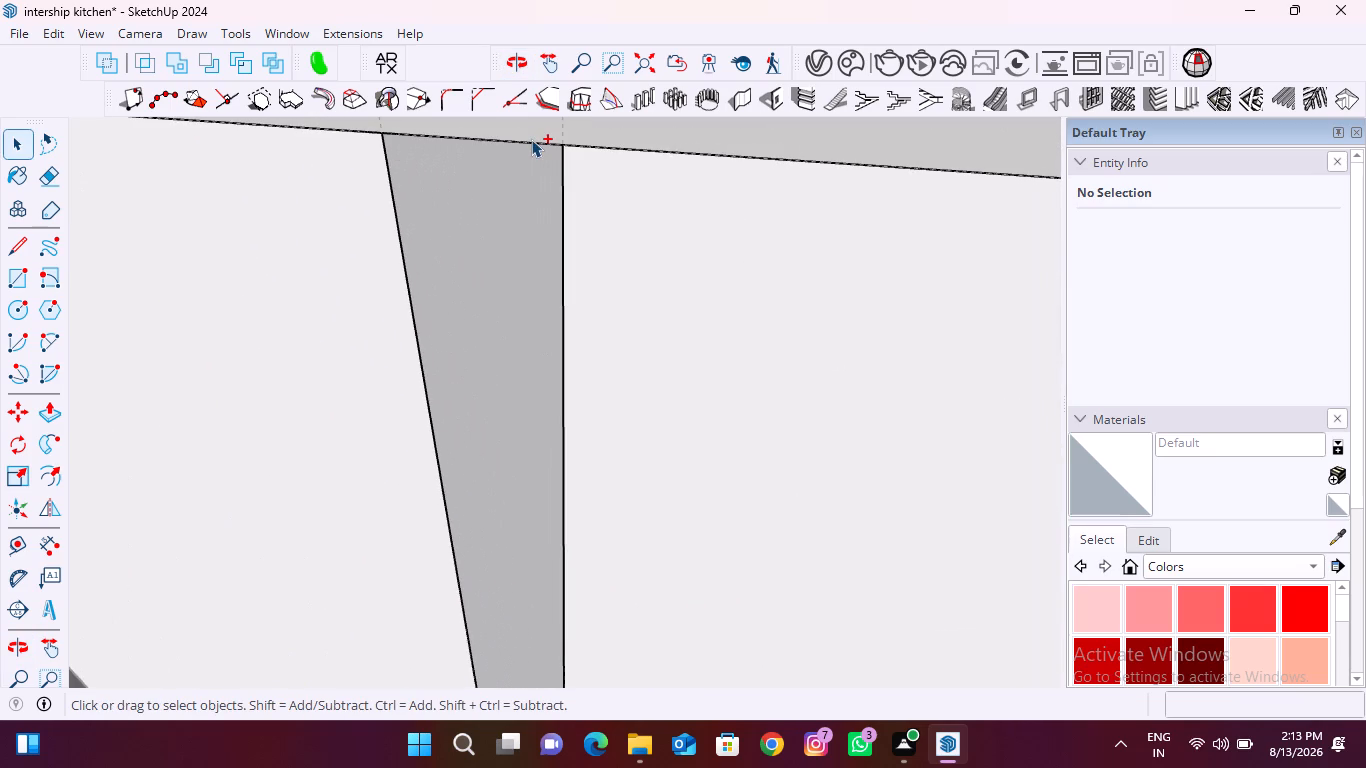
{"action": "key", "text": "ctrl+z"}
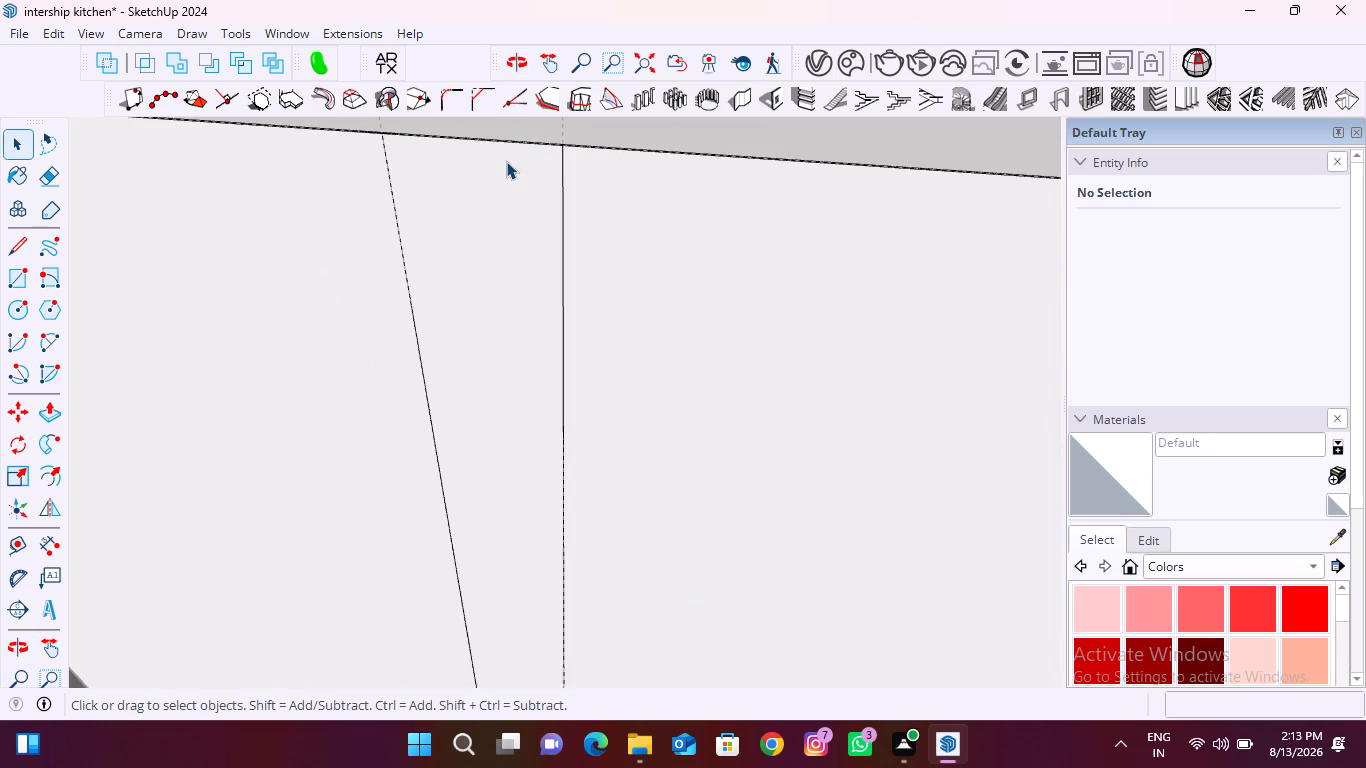
Leave the panel group and delete all guides from the model.
{"action": "scroll", "coordinate": [506, 161], "scroll_direction": "down", "scroll_amount": 20}
{"action": "scroll", "coordinate": [506, 161], "scroll_direction": "down", "scroll_amount": 11}
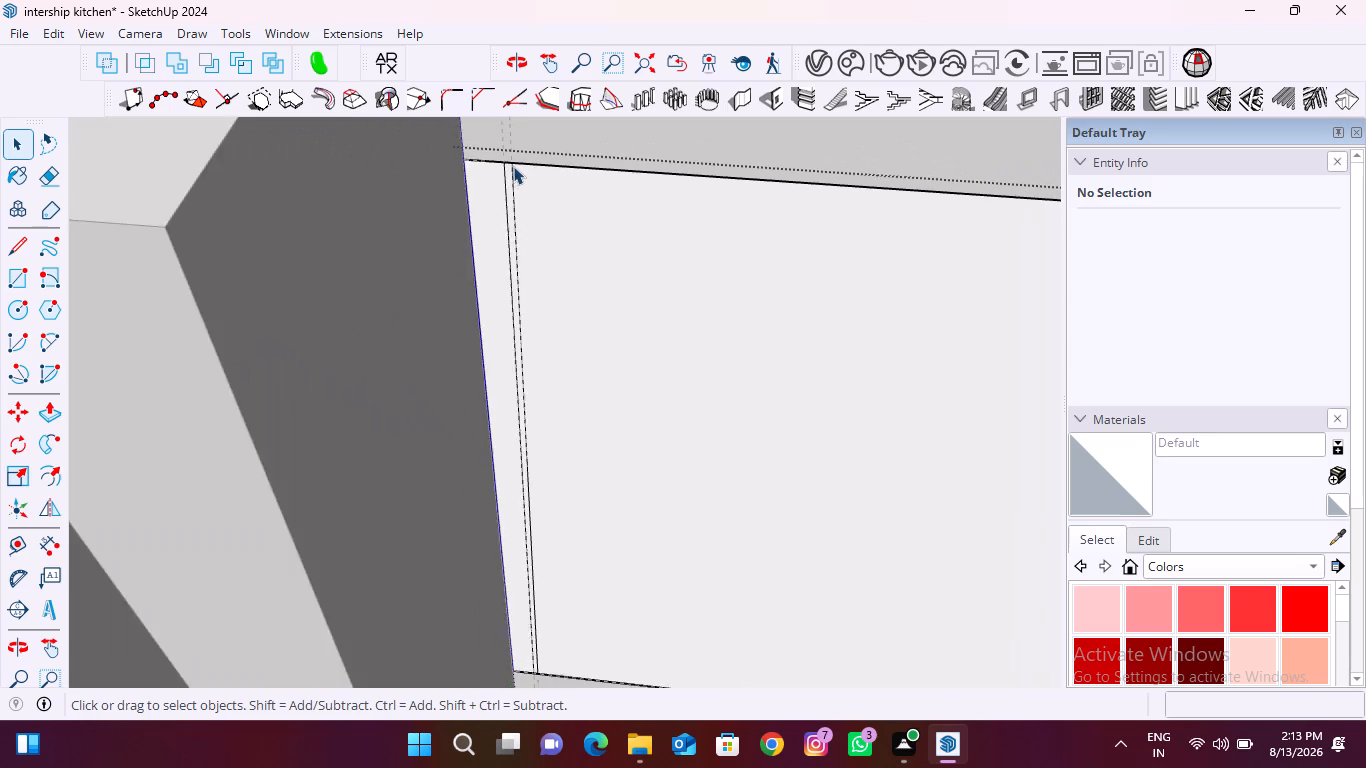
{"action": "scroll", "coordinate": [513, 166], "scroll_direction": "down", "scroll_amount": 20}
{"action": "left_click", "coordinate": [338, 373]}
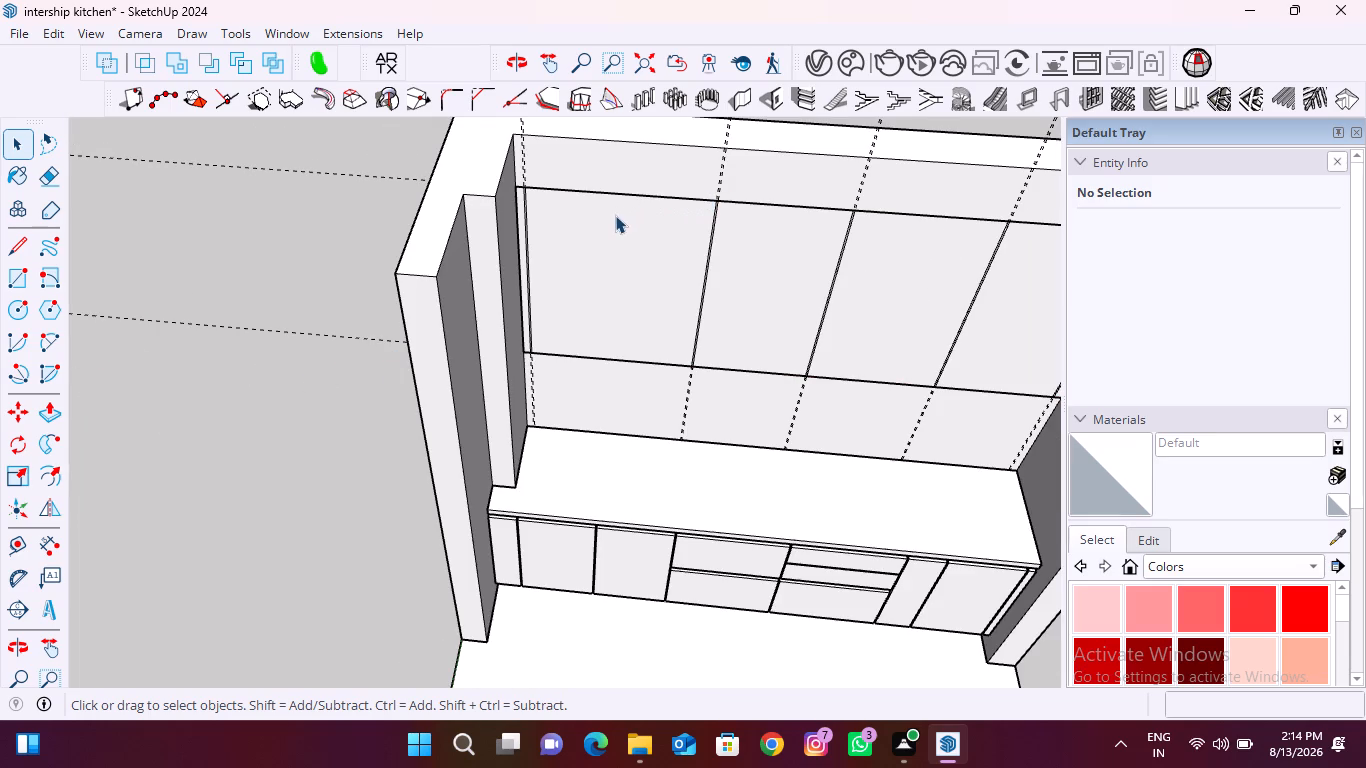
{"action": "scroll", "coordinate": [586, 217], "scroll_direction": "down", "scroll_amount": 6}
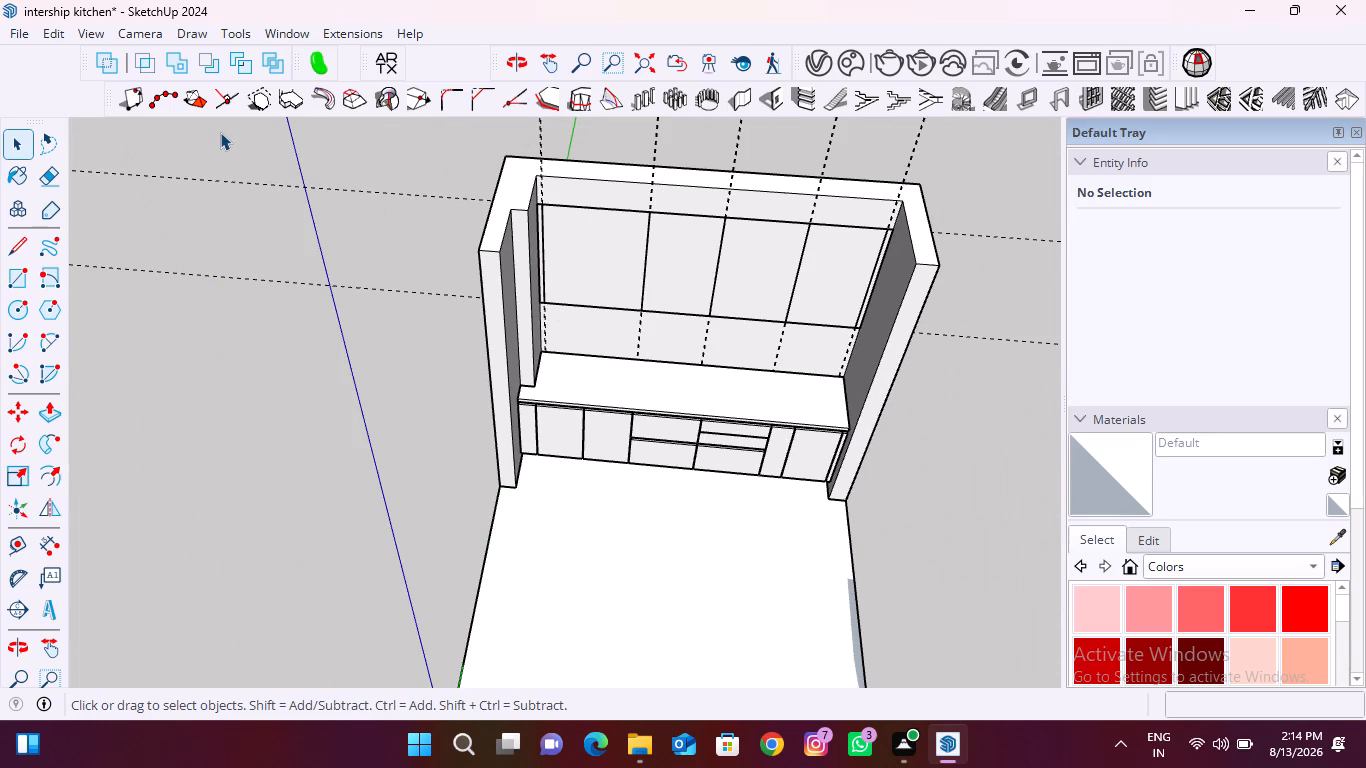
{"action": "left_click", "coordinate": [50, 30]}
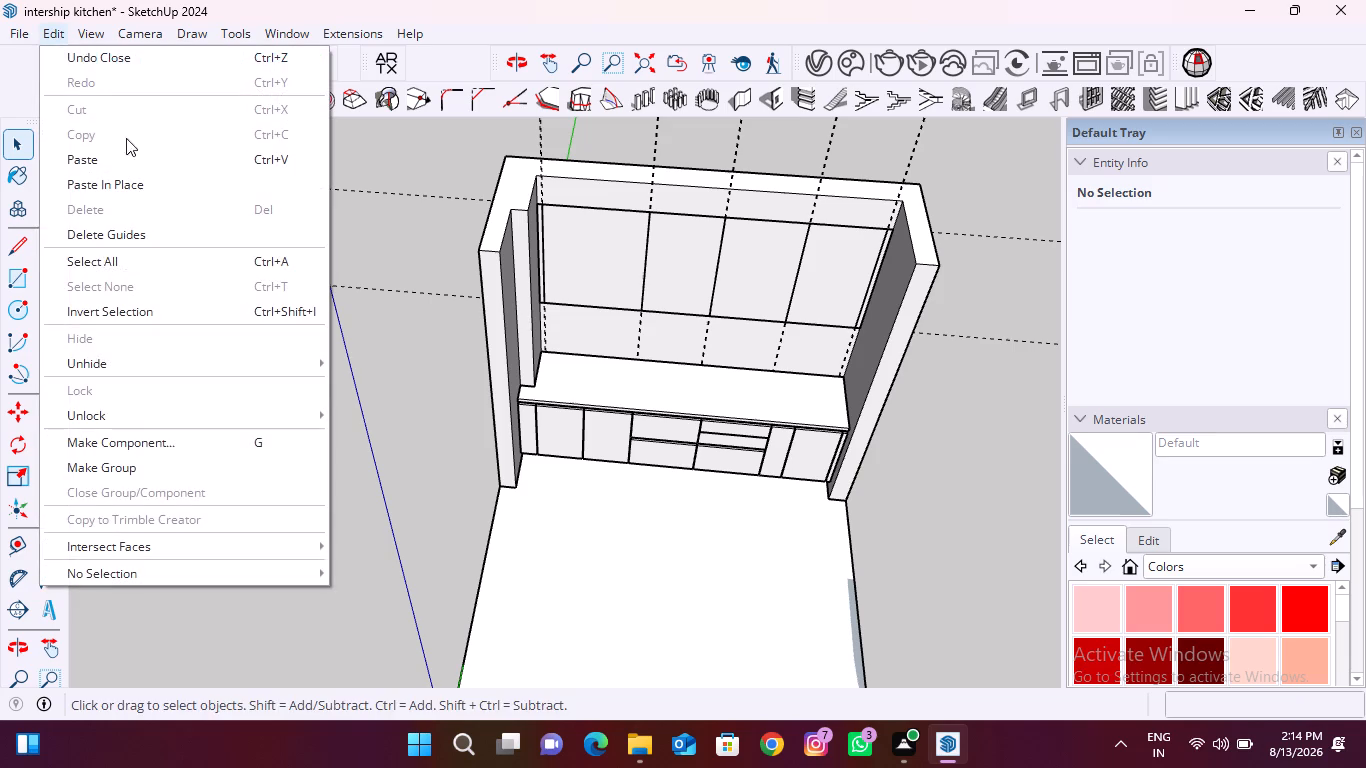
{"action": "left_click", "coordinate": [168, 236]}
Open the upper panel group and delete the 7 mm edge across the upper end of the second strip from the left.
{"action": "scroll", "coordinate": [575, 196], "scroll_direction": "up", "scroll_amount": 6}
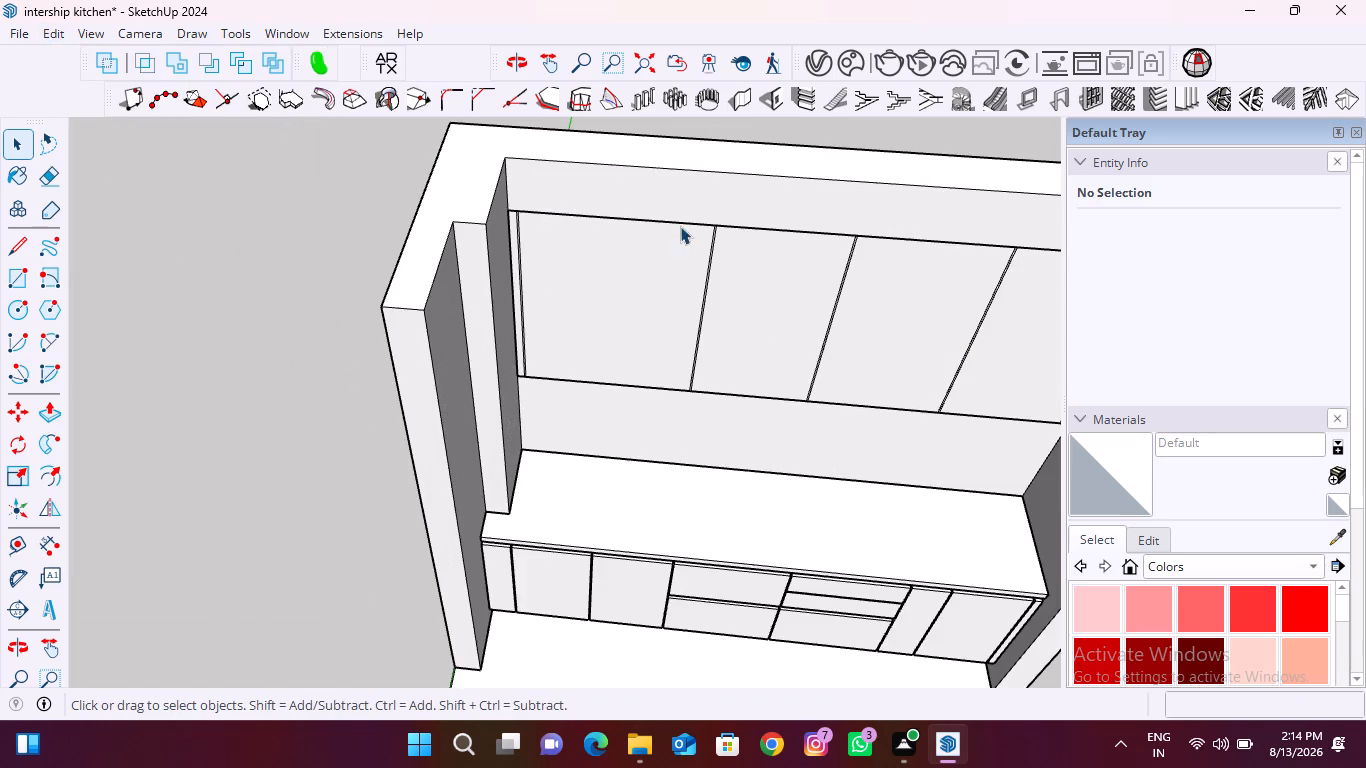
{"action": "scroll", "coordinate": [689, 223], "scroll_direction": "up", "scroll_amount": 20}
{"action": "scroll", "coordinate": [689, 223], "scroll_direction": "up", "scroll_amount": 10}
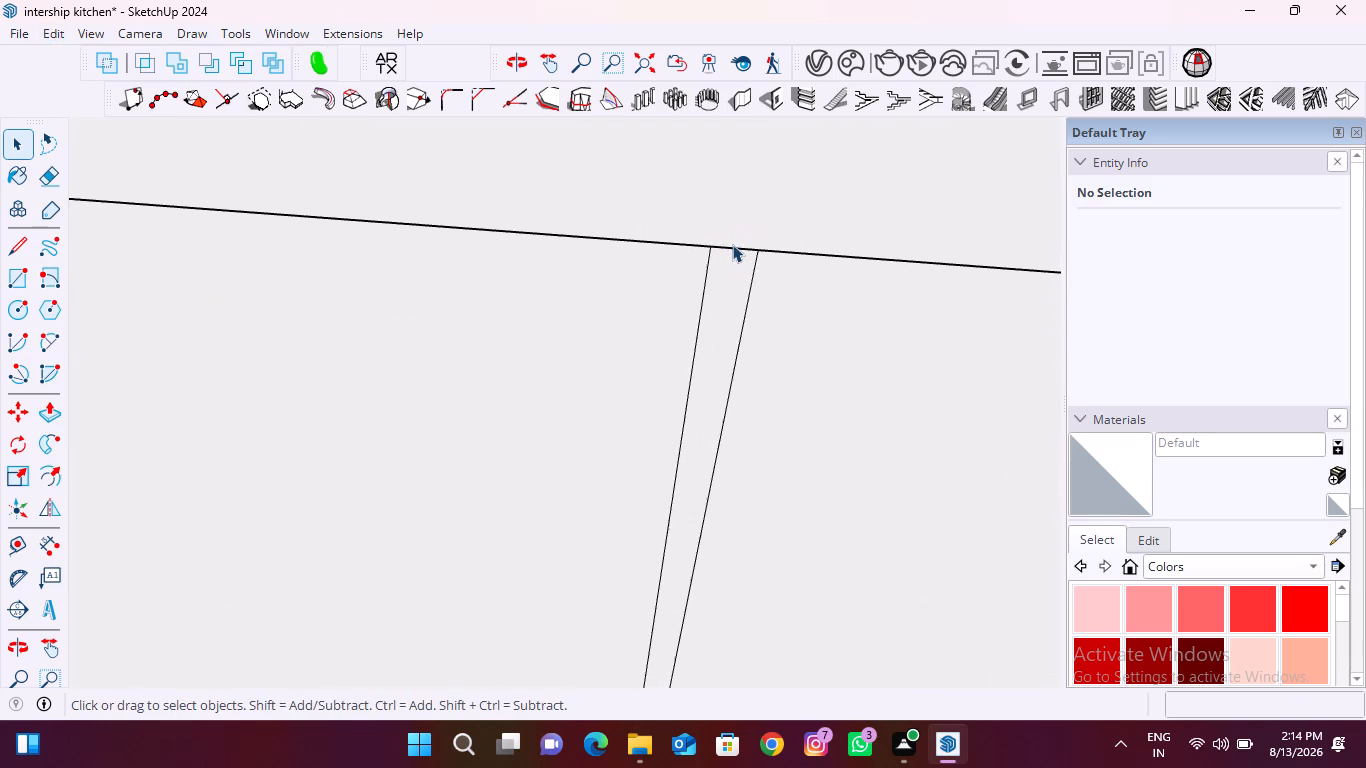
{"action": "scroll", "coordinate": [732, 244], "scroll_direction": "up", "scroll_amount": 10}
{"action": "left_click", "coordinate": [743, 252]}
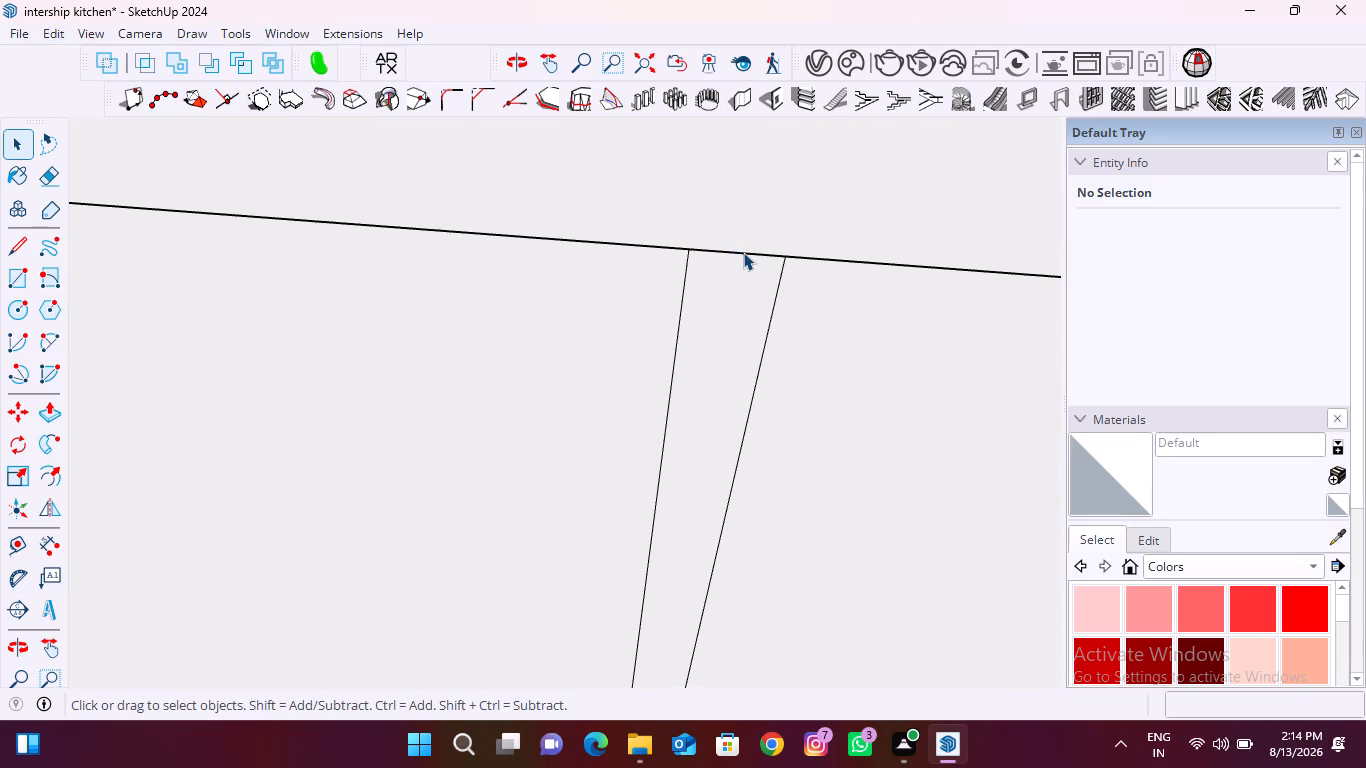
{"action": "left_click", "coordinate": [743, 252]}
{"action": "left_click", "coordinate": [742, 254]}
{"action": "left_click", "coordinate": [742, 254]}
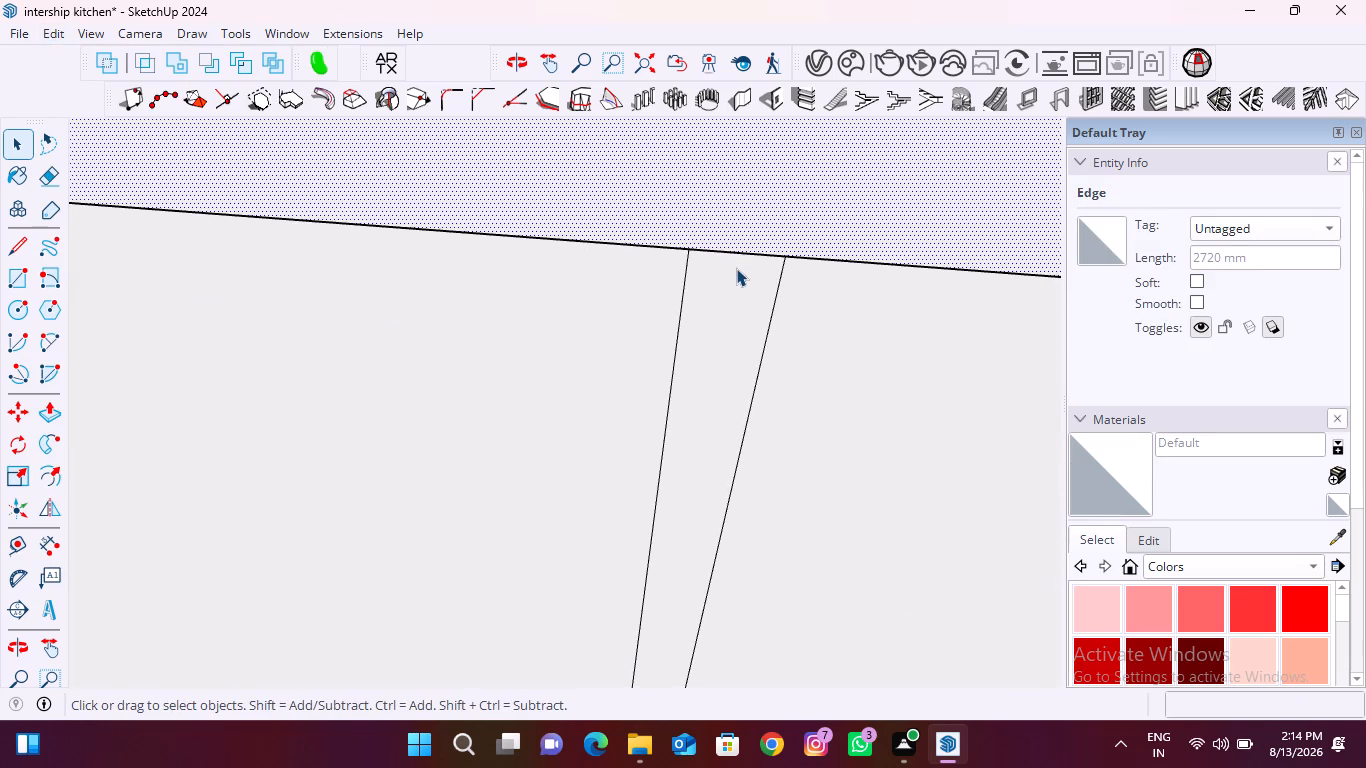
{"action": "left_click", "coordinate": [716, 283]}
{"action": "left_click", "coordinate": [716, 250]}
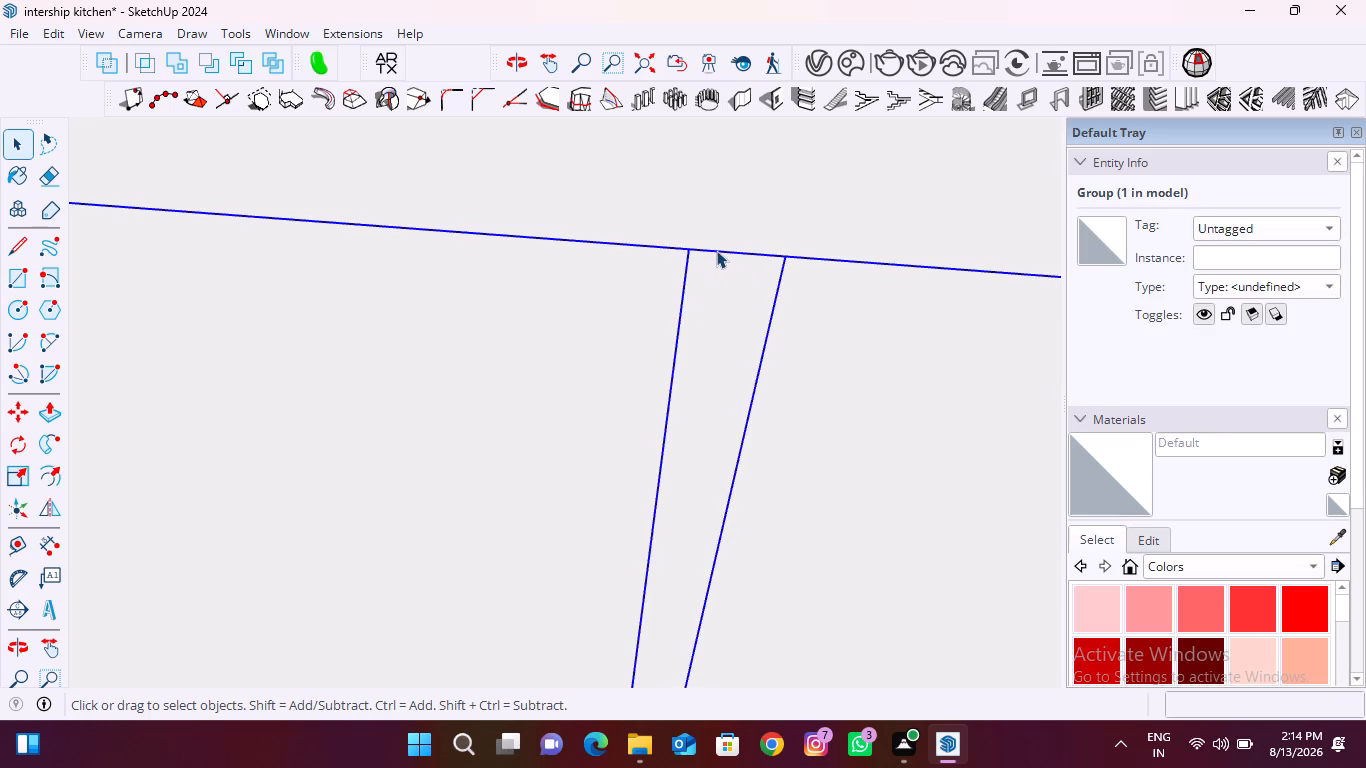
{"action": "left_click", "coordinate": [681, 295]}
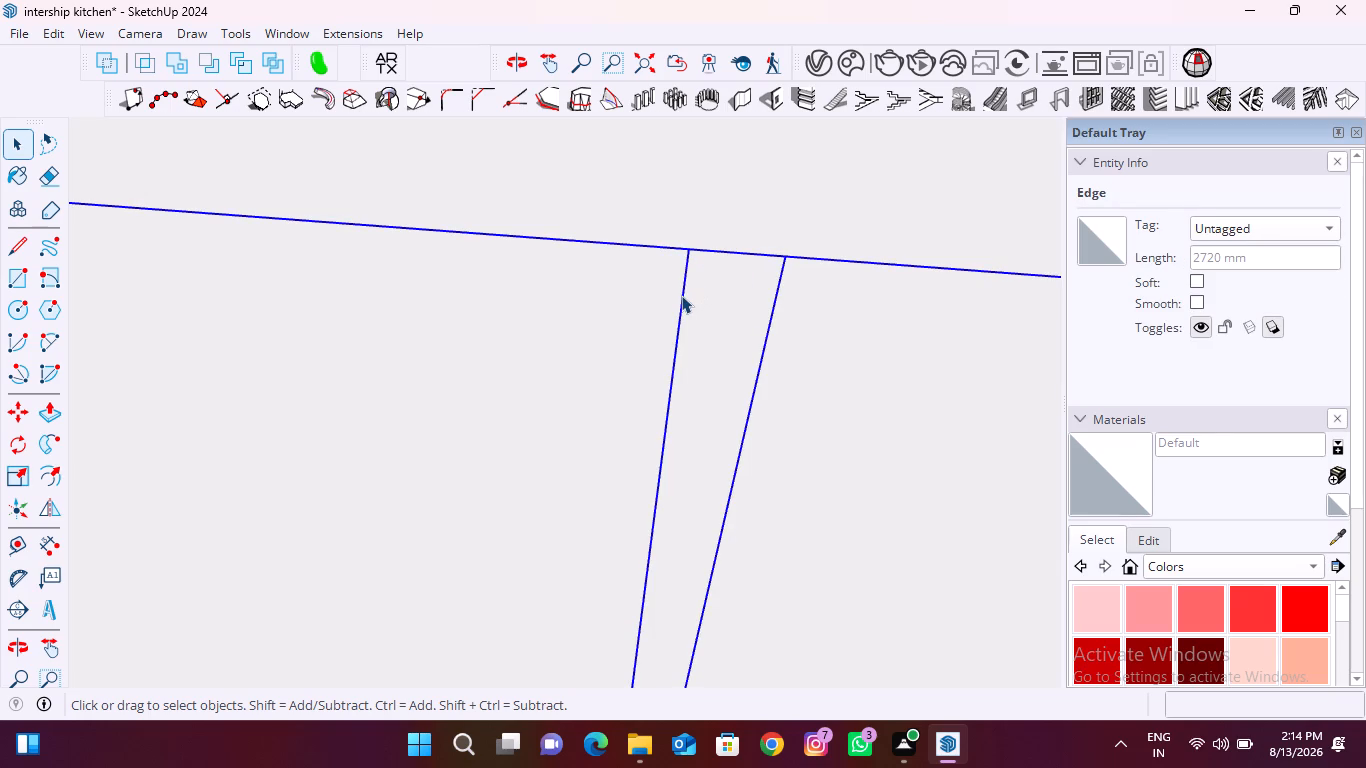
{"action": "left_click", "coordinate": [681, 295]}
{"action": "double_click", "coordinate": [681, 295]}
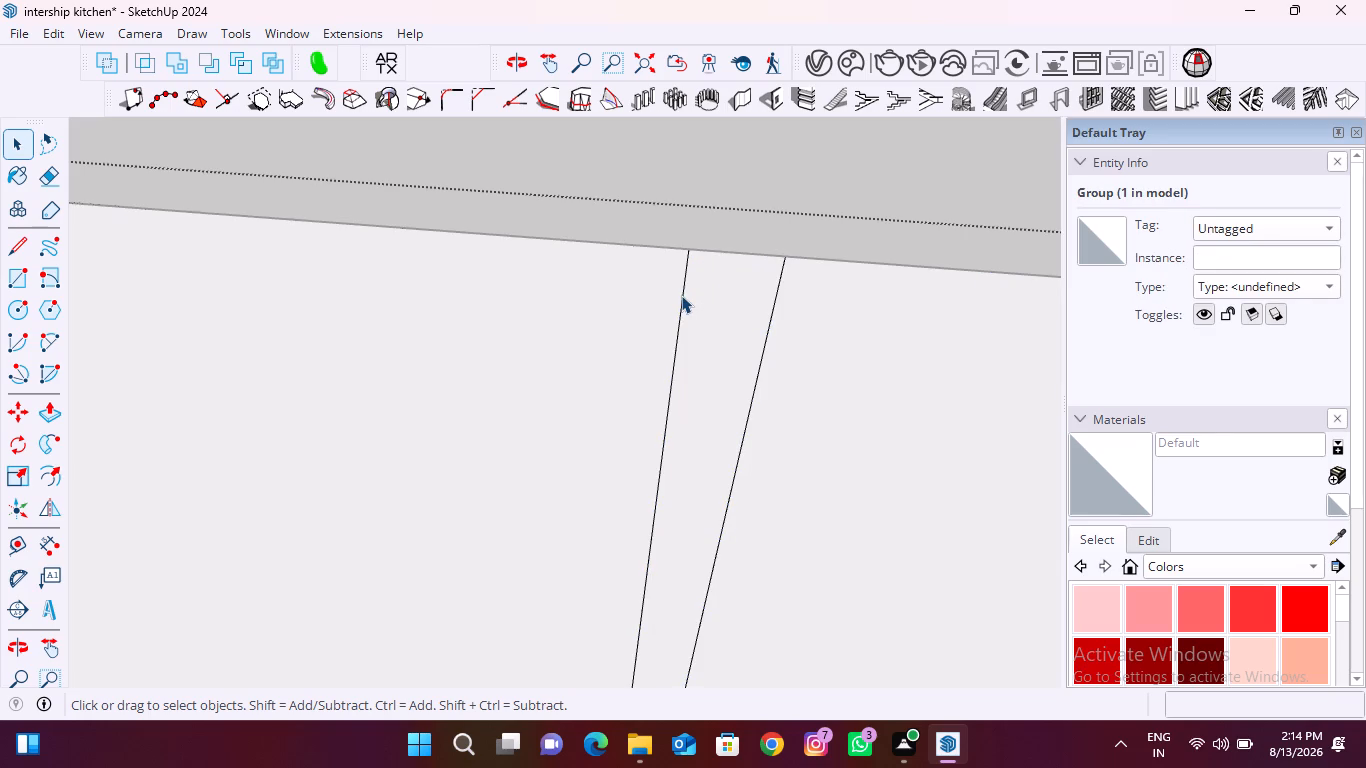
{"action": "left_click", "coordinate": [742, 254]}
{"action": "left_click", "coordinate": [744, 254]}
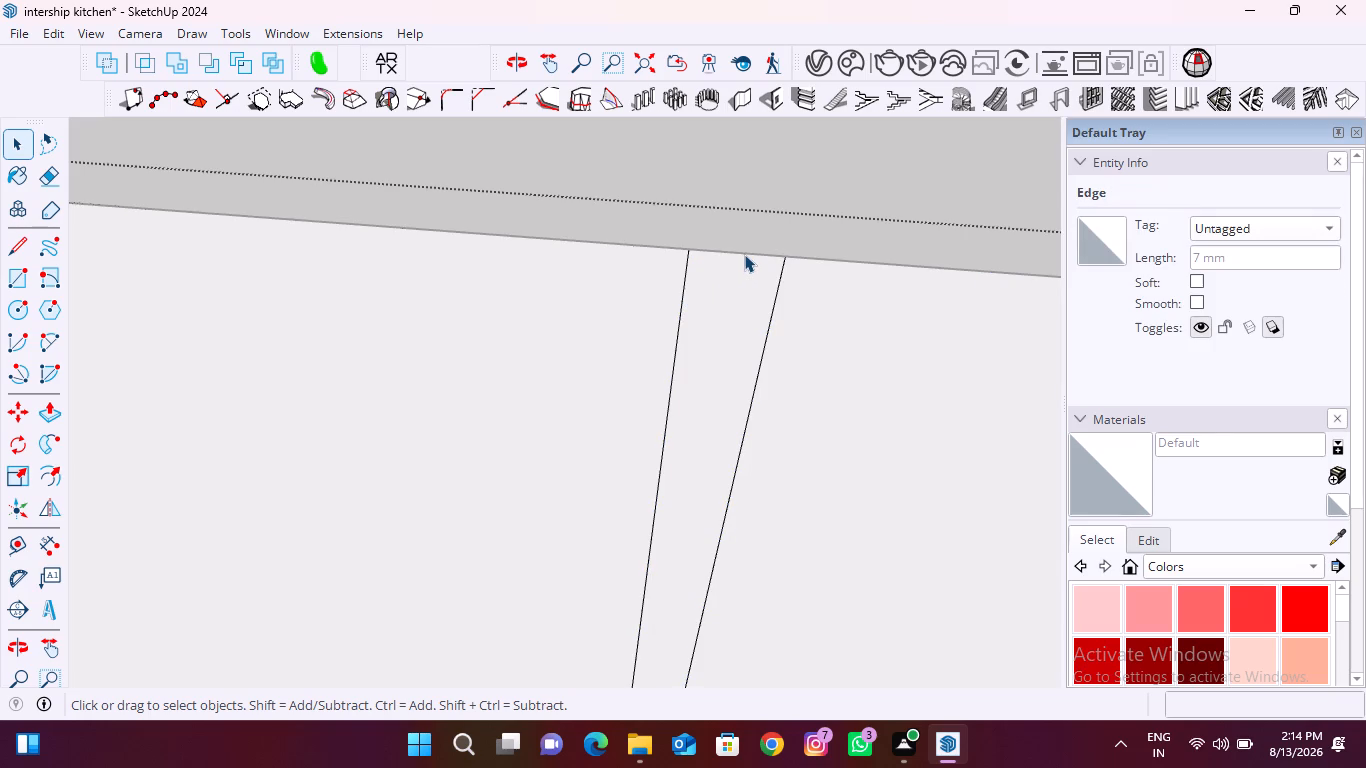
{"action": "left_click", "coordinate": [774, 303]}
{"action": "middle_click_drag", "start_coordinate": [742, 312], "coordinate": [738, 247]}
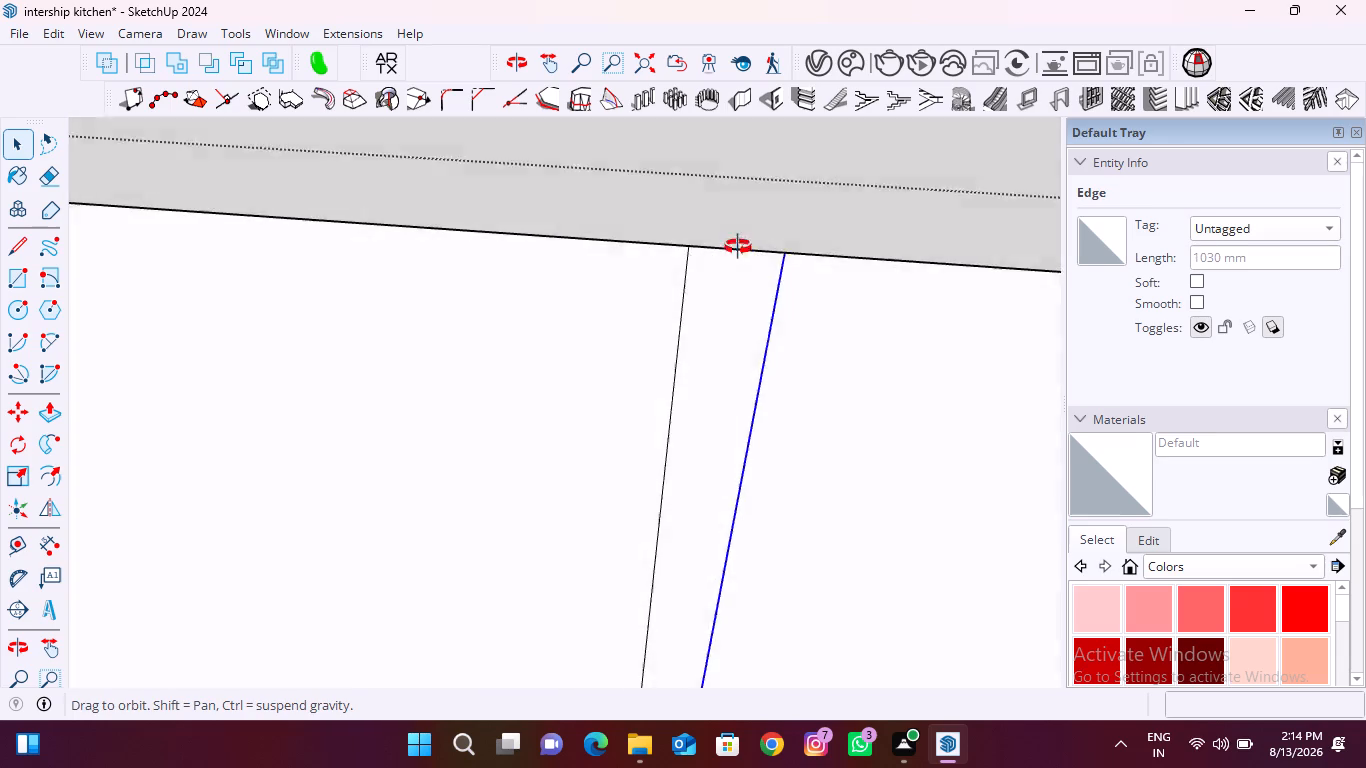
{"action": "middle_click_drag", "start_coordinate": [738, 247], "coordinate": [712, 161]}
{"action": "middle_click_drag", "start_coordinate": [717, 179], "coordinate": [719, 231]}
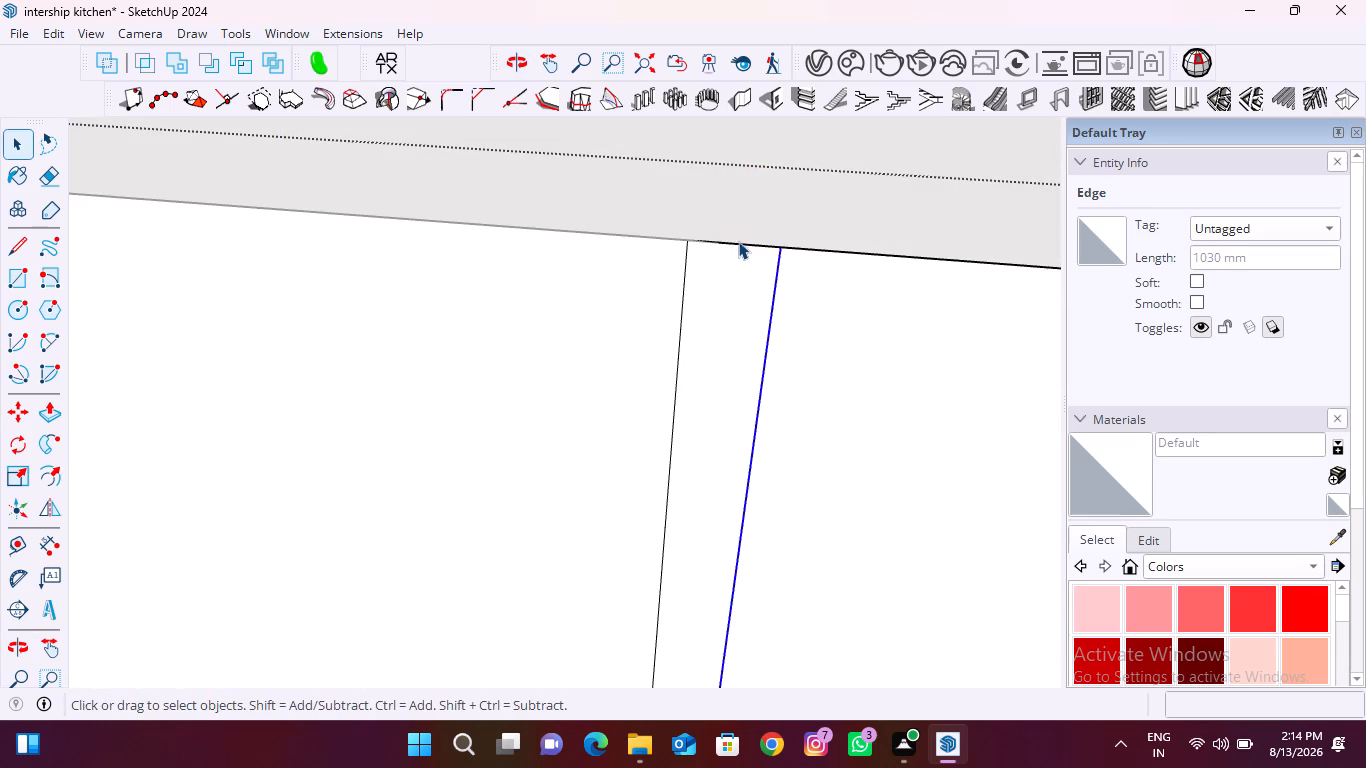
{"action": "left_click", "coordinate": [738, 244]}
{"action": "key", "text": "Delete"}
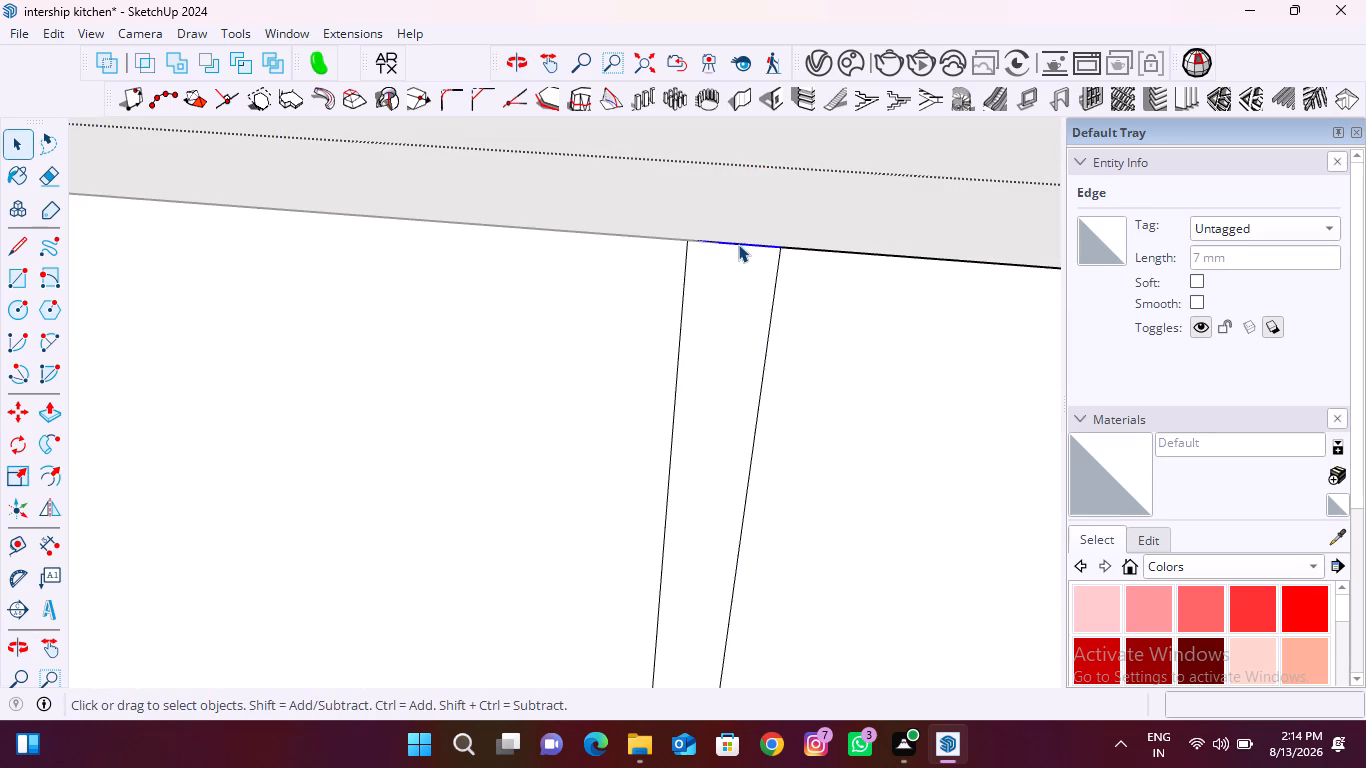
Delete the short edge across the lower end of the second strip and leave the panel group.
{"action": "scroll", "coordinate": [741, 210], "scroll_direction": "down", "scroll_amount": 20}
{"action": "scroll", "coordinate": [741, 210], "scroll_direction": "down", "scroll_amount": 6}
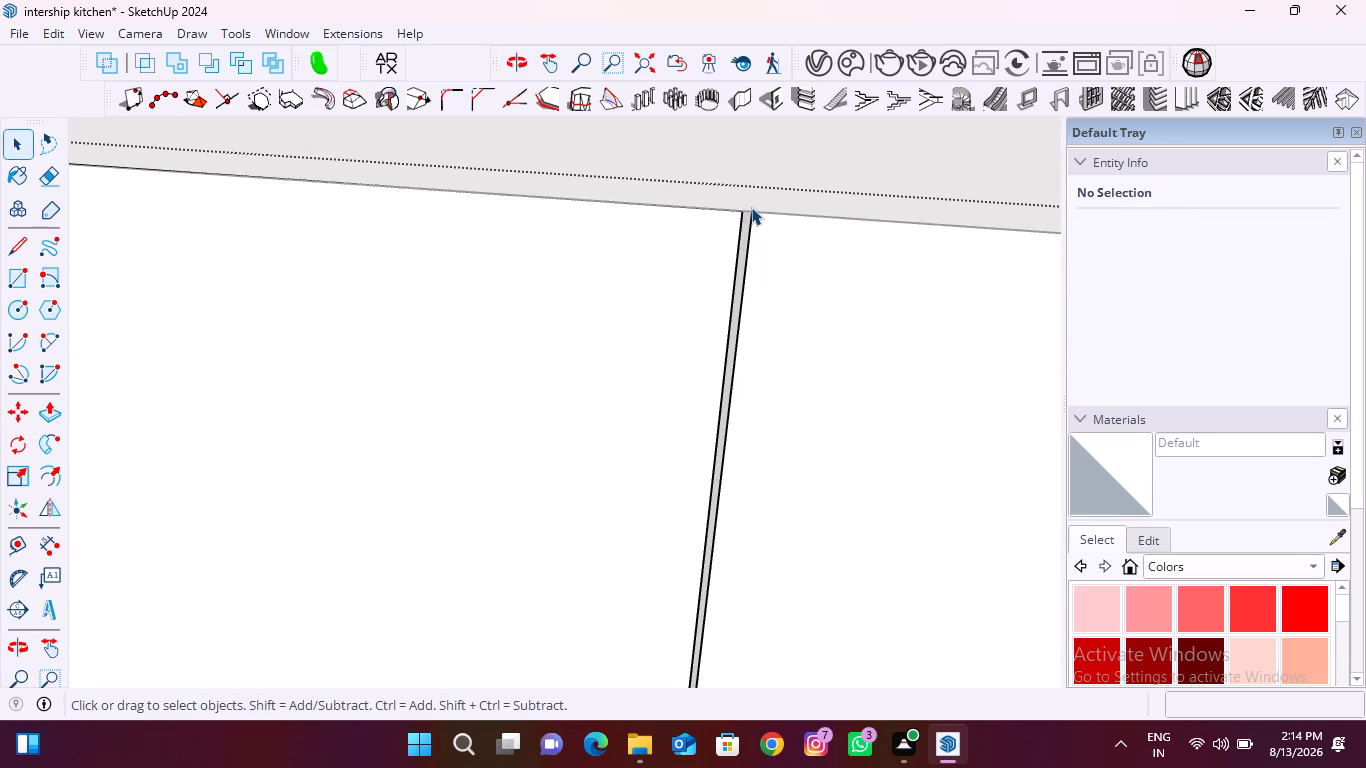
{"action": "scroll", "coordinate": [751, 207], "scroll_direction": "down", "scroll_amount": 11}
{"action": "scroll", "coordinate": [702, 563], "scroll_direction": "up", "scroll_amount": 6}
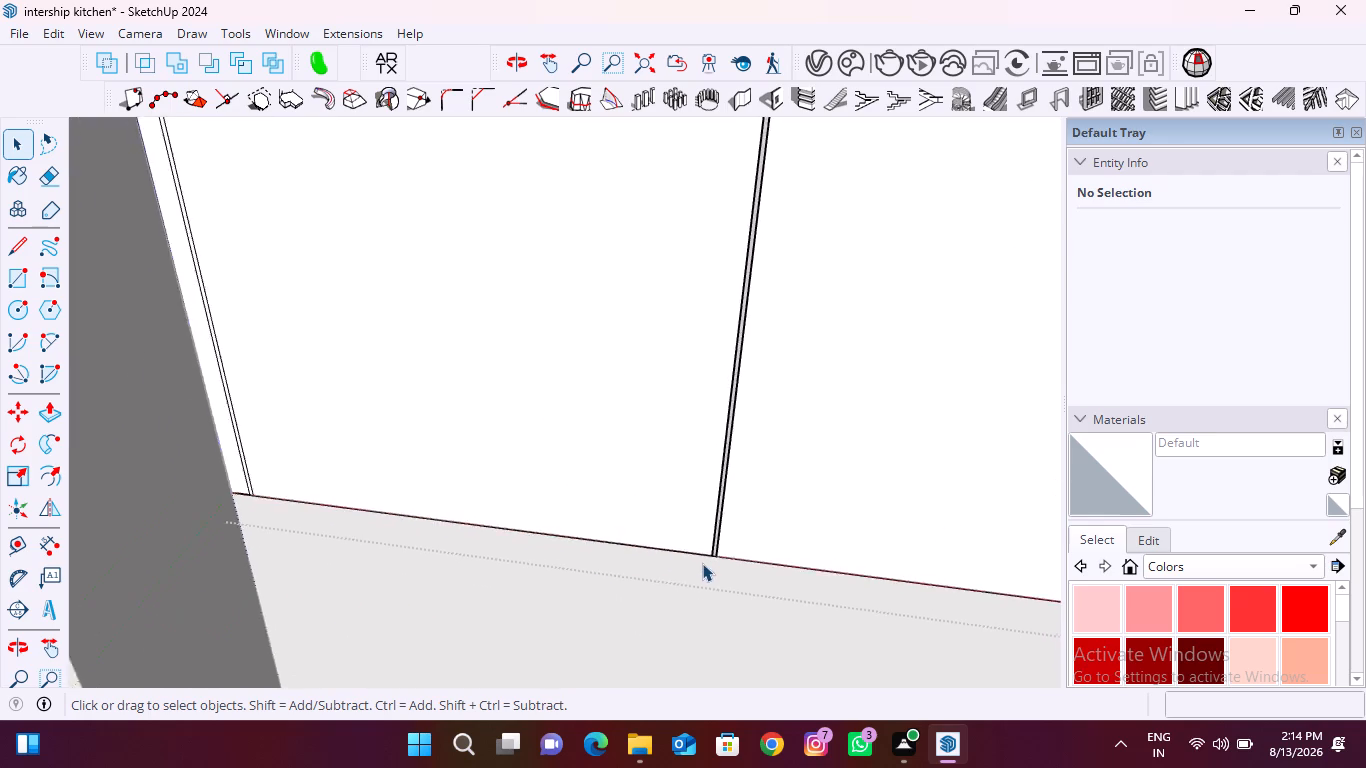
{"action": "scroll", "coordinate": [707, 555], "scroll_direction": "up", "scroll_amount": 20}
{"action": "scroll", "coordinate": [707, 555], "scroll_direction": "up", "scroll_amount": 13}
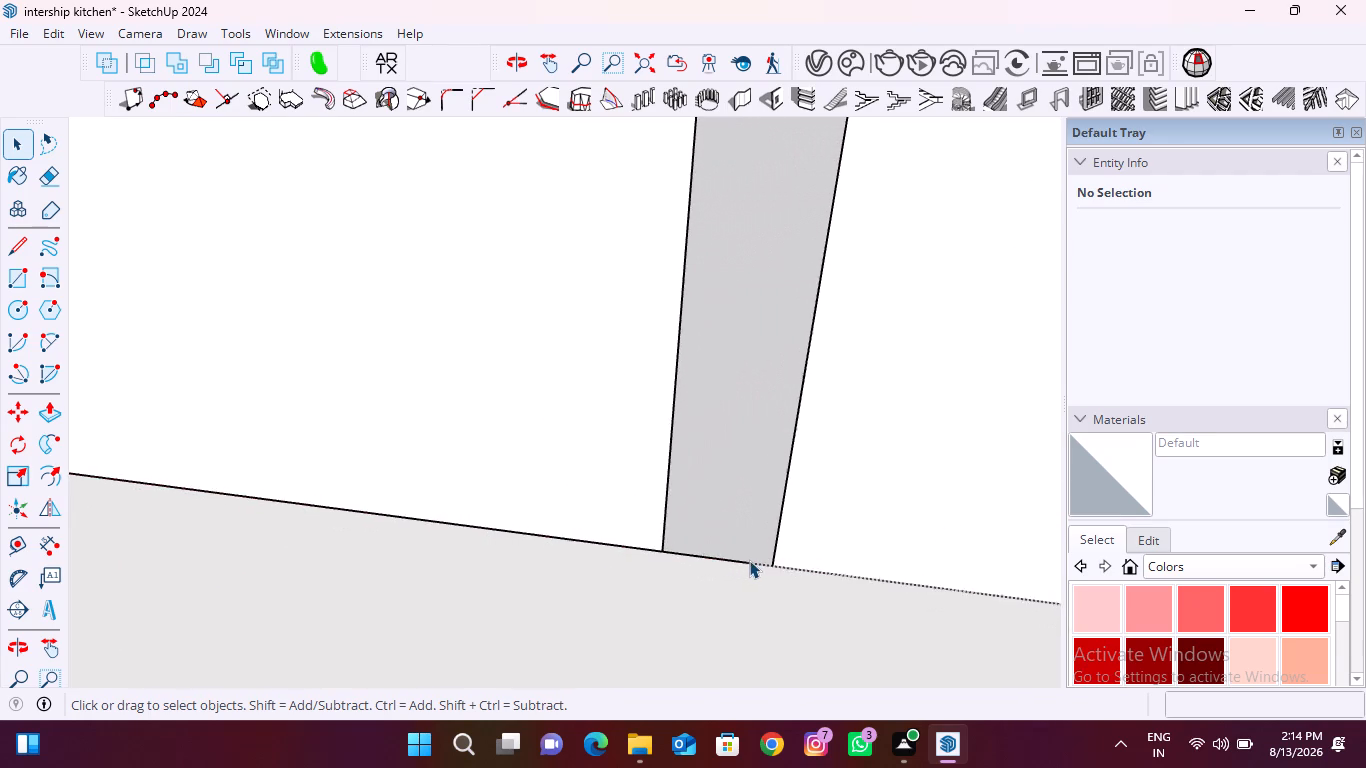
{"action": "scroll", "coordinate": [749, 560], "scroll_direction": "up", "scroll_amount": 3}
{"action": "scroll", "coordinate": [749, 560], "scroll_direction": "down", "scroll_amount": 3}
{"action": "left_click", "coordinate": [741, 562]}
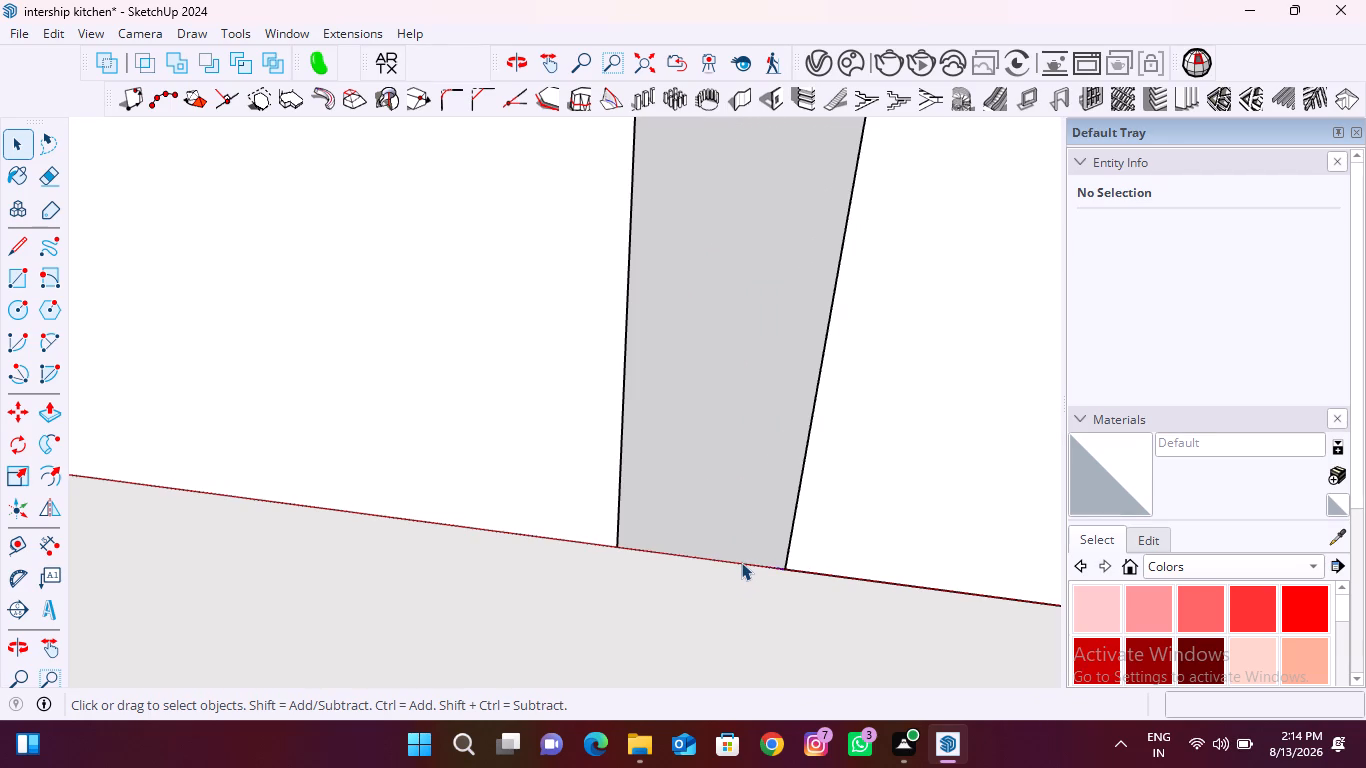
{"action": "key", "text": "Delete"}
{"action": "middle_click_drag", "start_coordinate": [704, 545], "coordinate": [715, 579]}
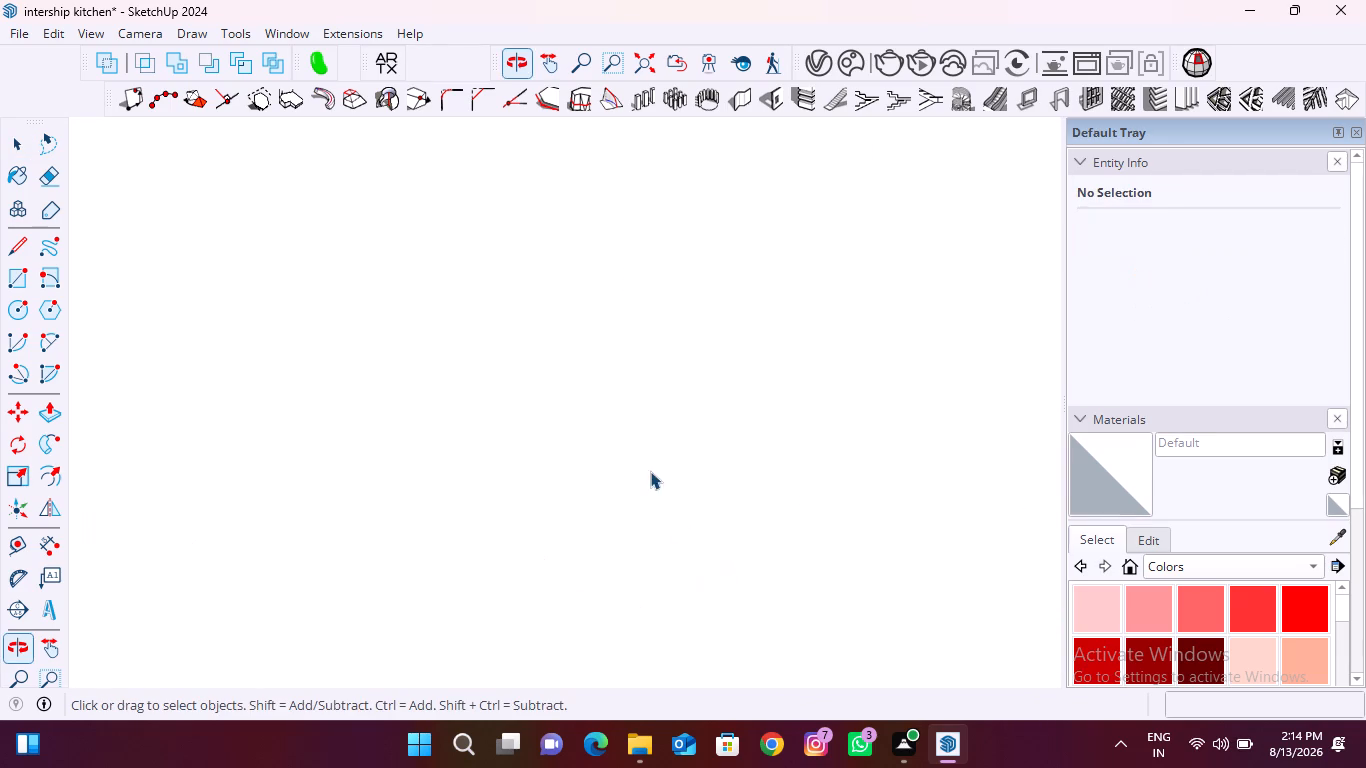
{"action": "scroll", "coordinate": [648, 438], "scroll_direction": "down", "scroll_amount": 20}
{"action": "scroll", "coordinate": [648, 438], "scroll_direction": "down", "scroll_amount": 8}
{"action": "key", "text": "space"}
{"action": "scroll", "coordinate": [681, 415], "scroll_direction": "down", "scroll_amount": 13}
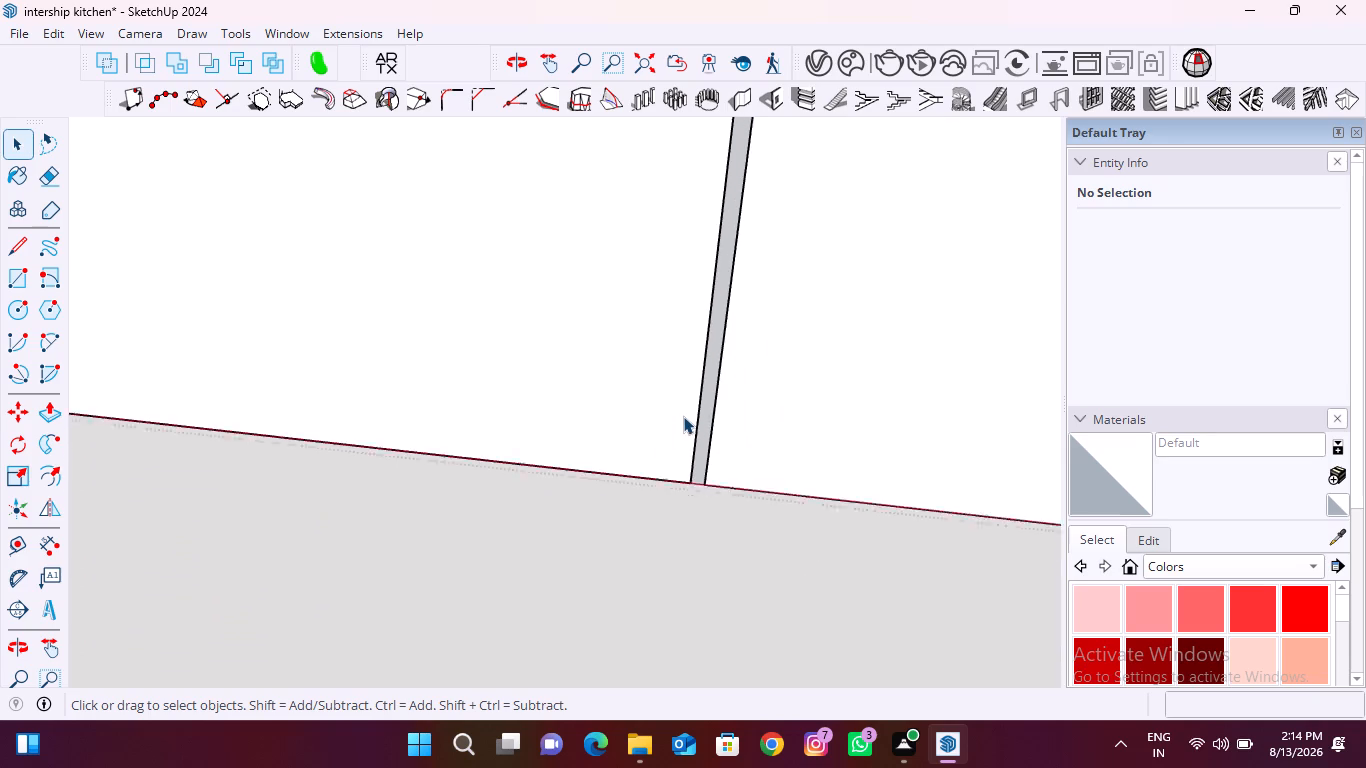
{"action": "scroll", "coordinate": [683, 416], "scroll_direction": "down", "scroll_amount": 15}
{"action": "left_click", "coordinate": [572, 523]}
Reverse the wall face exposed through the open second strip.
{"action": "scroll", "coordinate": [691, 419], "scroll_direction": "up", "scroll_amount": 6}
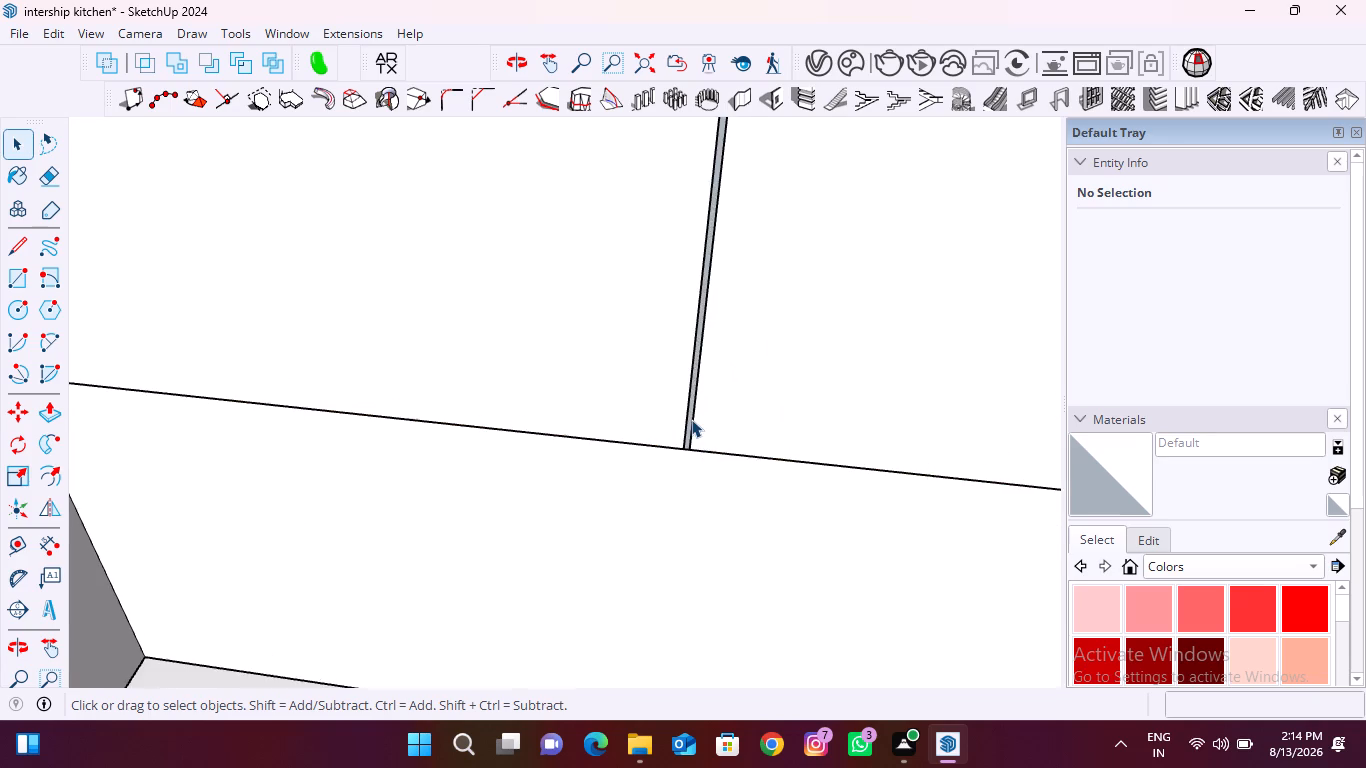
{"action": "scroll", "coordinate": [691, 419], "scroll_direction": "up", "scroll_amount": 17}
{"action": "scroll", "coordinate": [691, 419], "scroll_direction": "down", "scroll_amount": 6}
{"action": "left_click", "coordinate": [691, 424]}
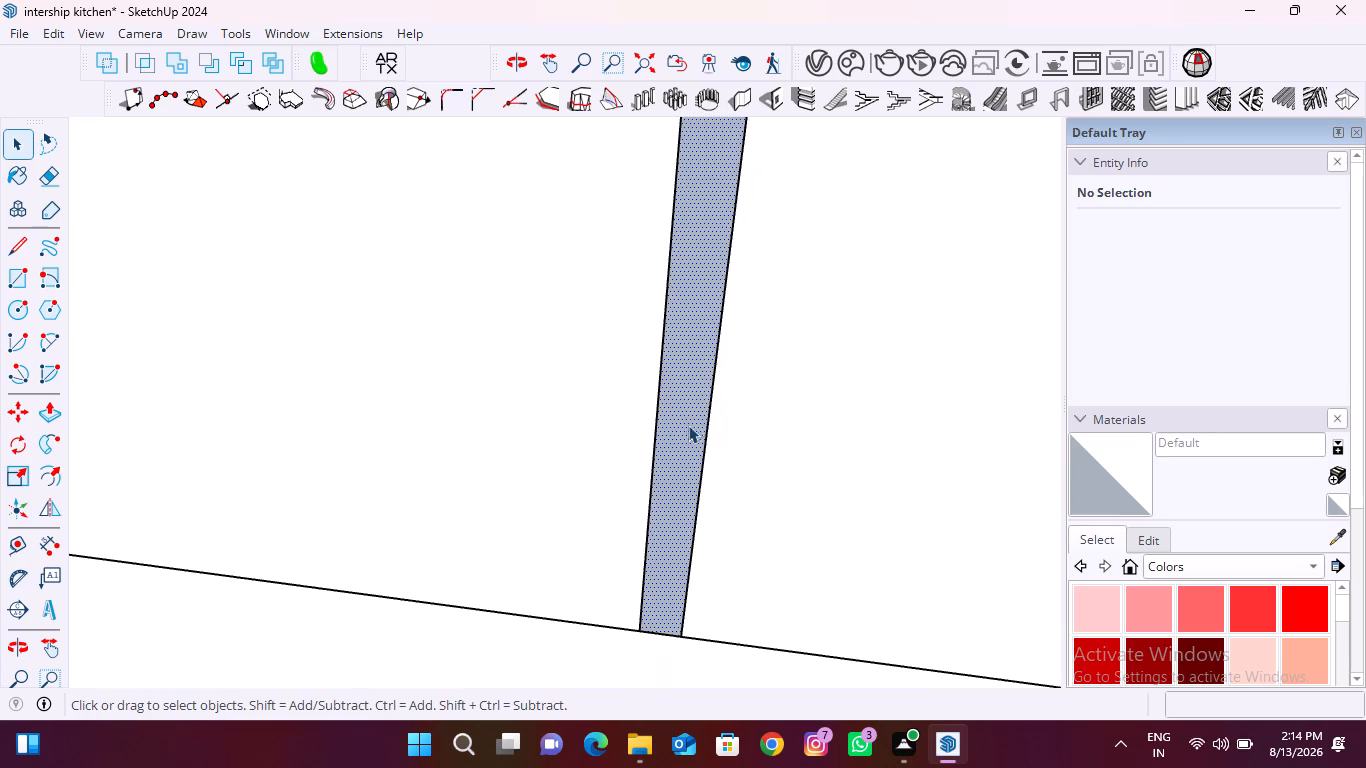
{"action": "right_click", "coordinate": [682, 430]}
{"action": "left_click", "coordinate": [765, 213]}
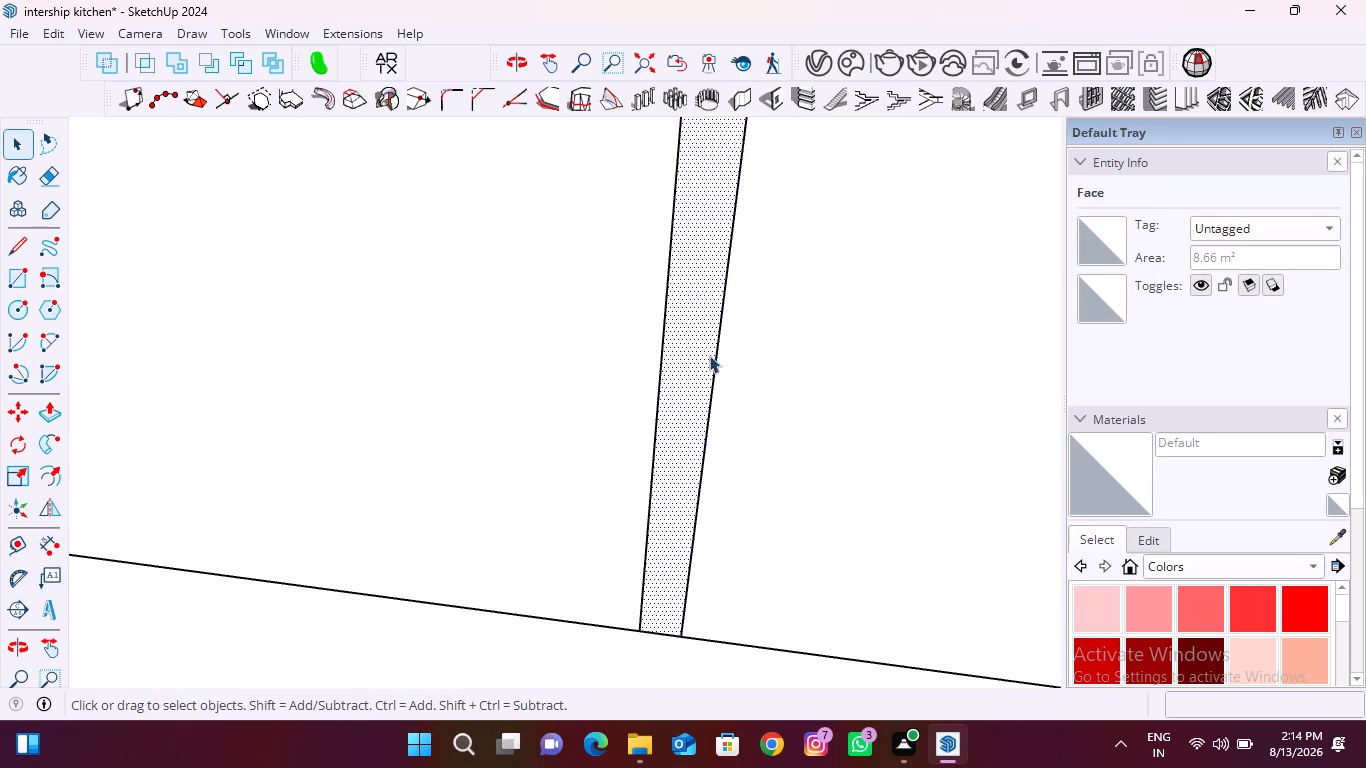
Examine the second strip's lower end and the panel's bottom edge from close up and from farther away.
{"action": "scroll", "coordinate": [639, 417], "scroll_direction": "down", "scroll_amount": 14}
{"action": "middle_click_drag", "start_coordinate": [658, 481], "coordinate": [689, 350]}
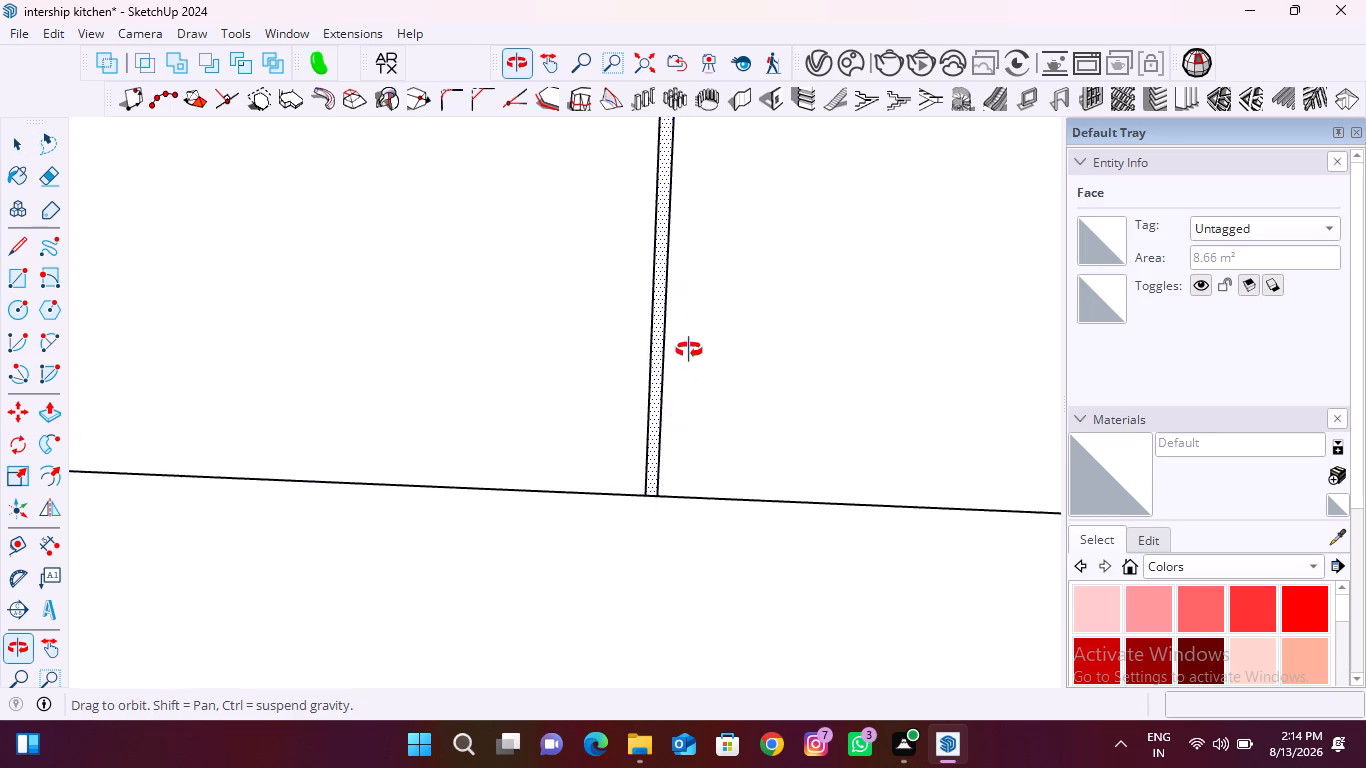
{"action": "middle_click_drag", "start_coordinate": [689, 350], "coordinate": [743, 239]}
{"action": "scroll", "coordinate": [637, 494], "scroll_direction": "up", "scroll_amount": 20}
{"action": "scroll", "coordinate": [637, 494], "scroll_direction": "up", "scroll_amount": 1}
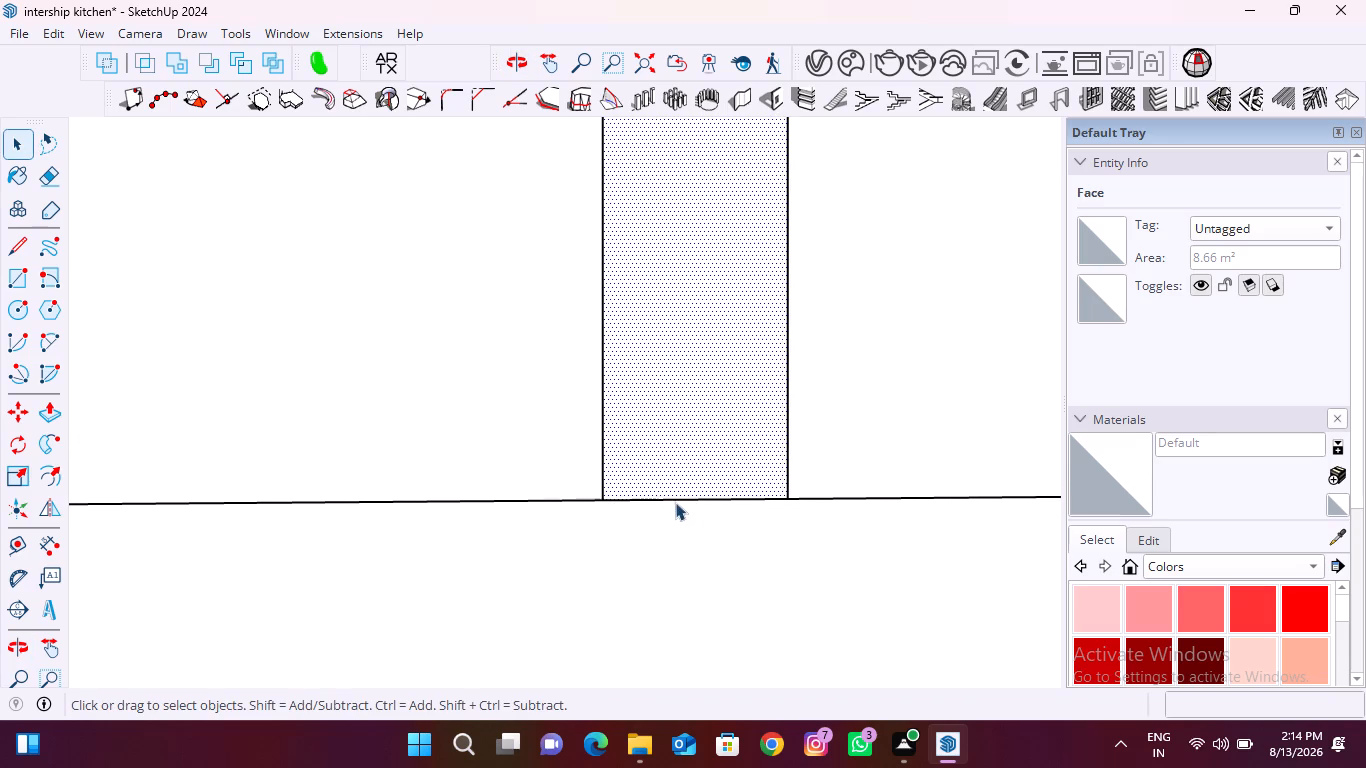
{"action": "left_click", "coordinate": [723, 499]}
{"action": "scroll", "coordinate": [397, 464], "scroll_direction": "down", "scroll_amount": 2}
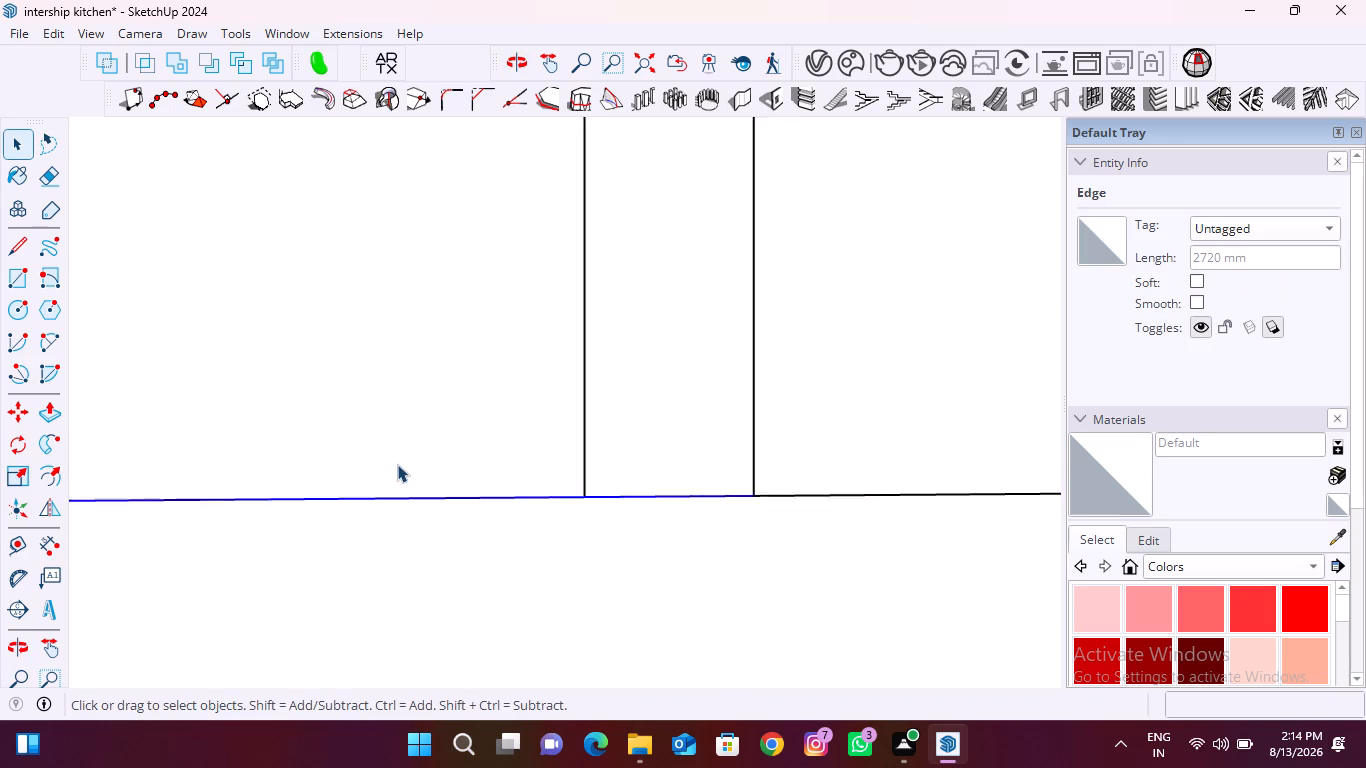
{"action": "scroll", "coordinate": [397, 464], "scroll_direction": "down", "scroll_amount": 20}
{"action": "scroll", "coordinate": [397, 464], "scroll_direction": "down", "scroll_amount": 20}
{"action": "scroll", "coordinate": [397, 464], "scroll_direction": "down", "scroll_amount": 2}
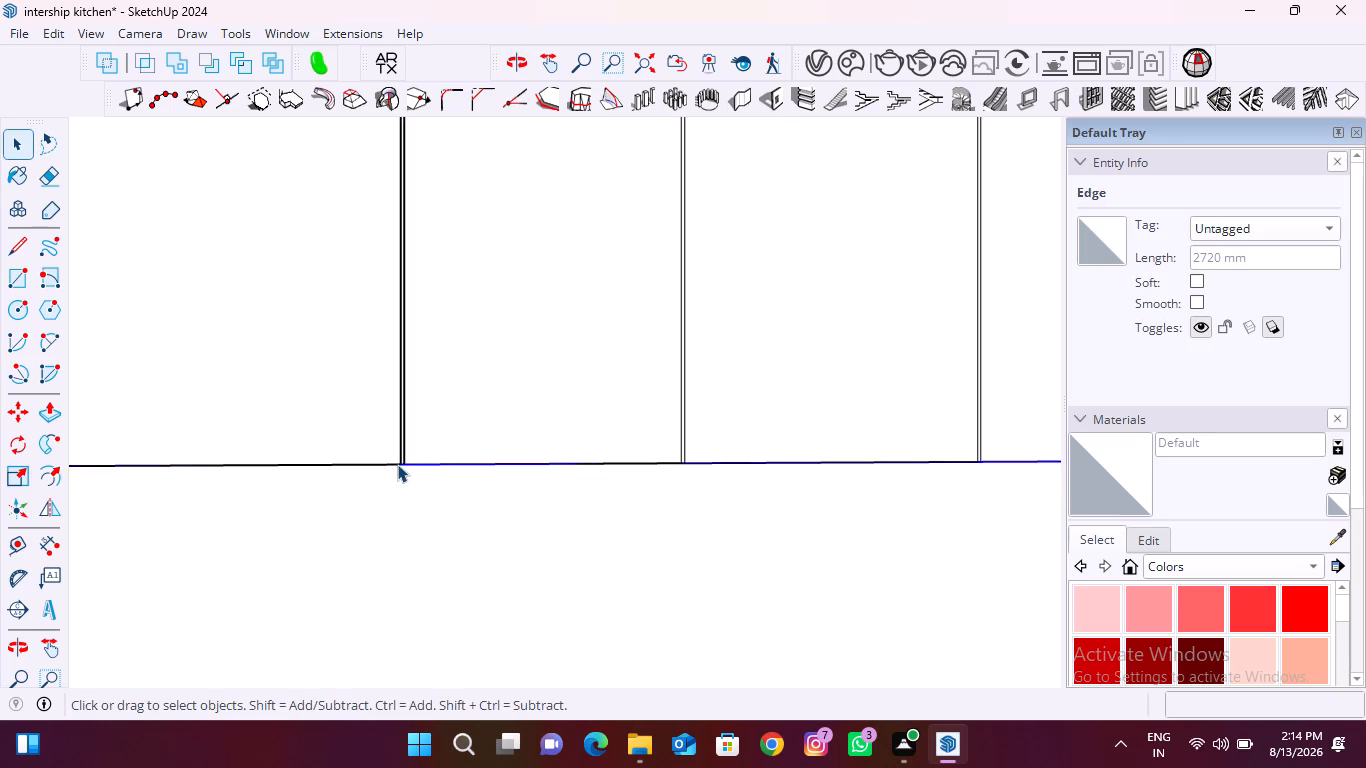
{"action": "scroll", "coordinate": [397, 464], "scroll_direction": "down", "scroll_amount": 10}
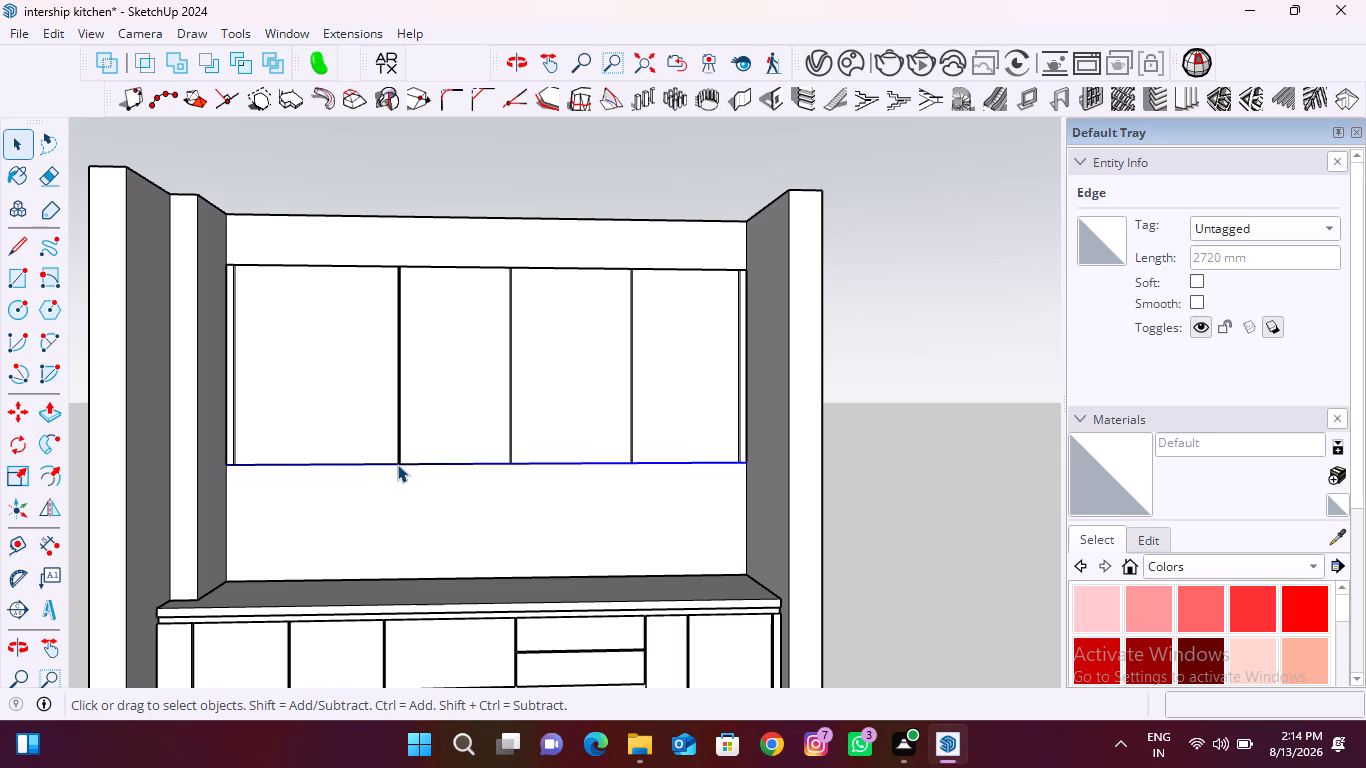
{"action": "middle_click_drag", "start_coordinate": [397, 464], "coordinate": [456, 258]}
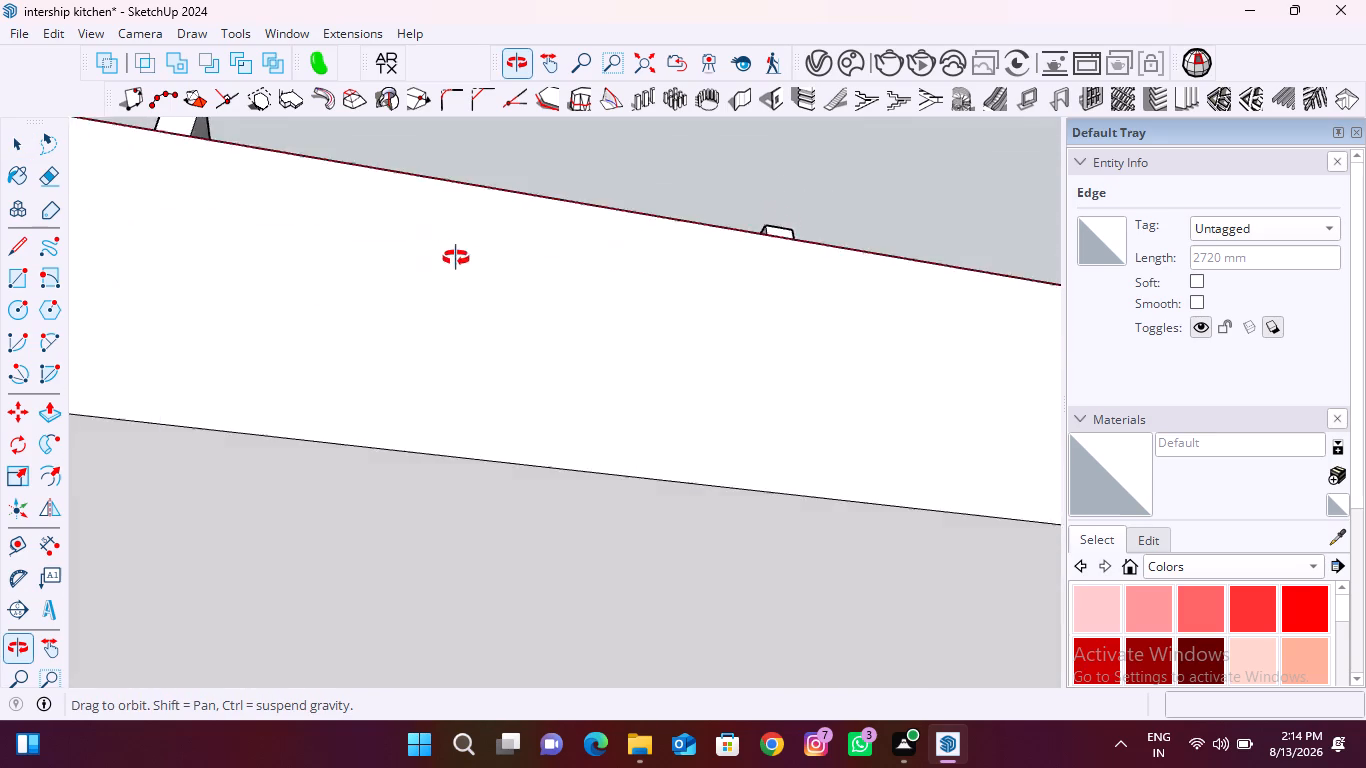
{"action": "middle_click_drag", "start_coordinate": [456, 258], "coordinate": [377, 420]}
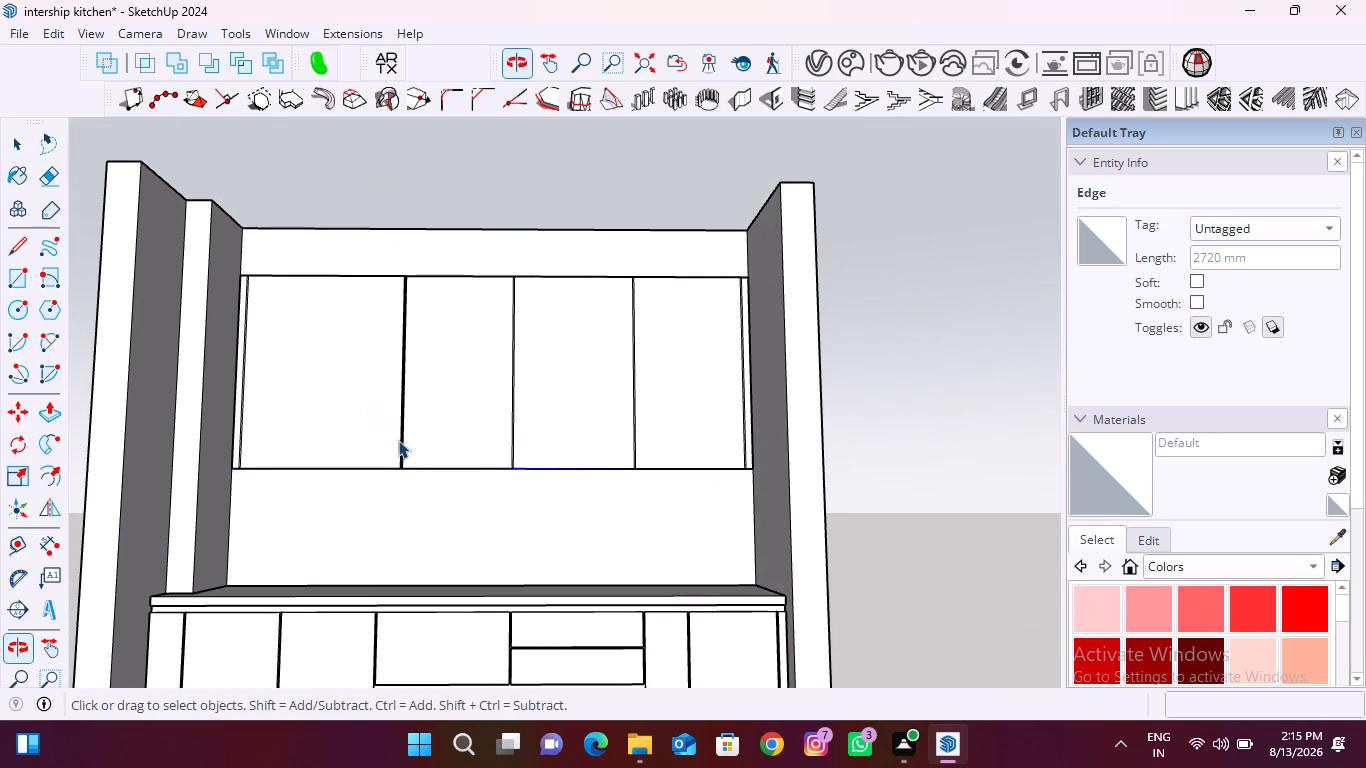
{"action": "scroll", "coordinate": [398, 451], "scroll_direction": "up", "scroll_amount": 16}
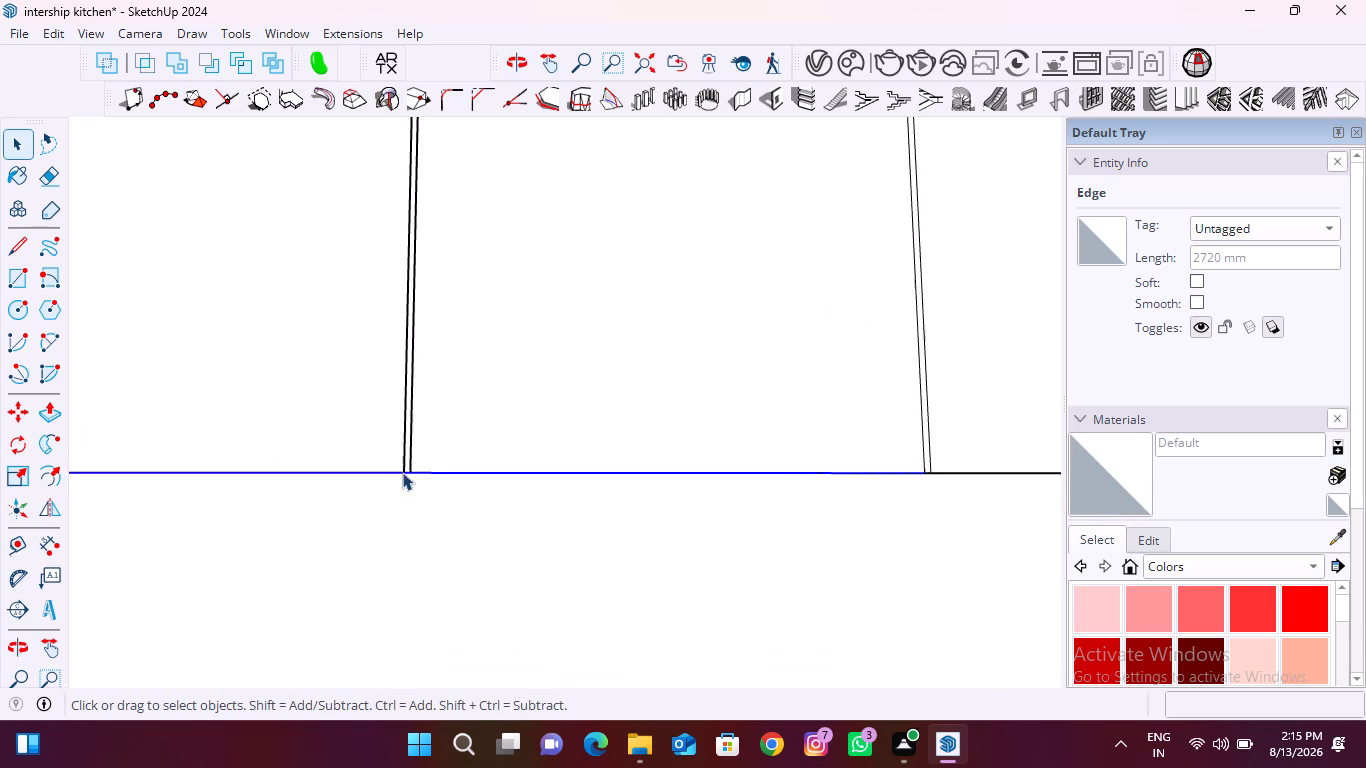
{"action": "scroll", "coordinate": [402, 472], "scroll_direction": "up", "scroll_amount": 17}
{"action": "scroll", "coordinate": [436, 468], "scroll_direction": "down", "scroll_amount": 9}
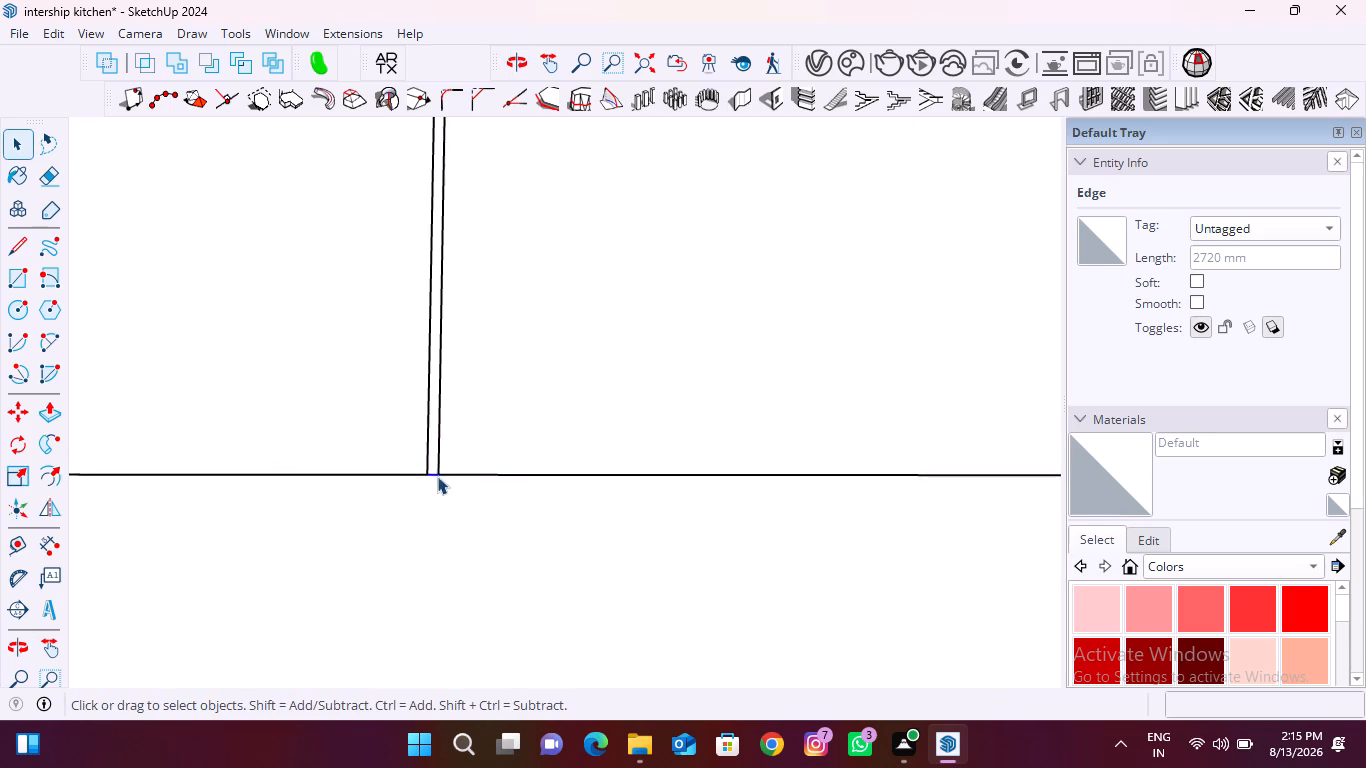
{"action": "scroll", "coordinate": [437, 476], "scroll_direction": "down", "scroll_amount": 20}
{"action": "scroll", "coordinate": [437, 476], "scroll_direction": "down", "scroll_amount": 5}
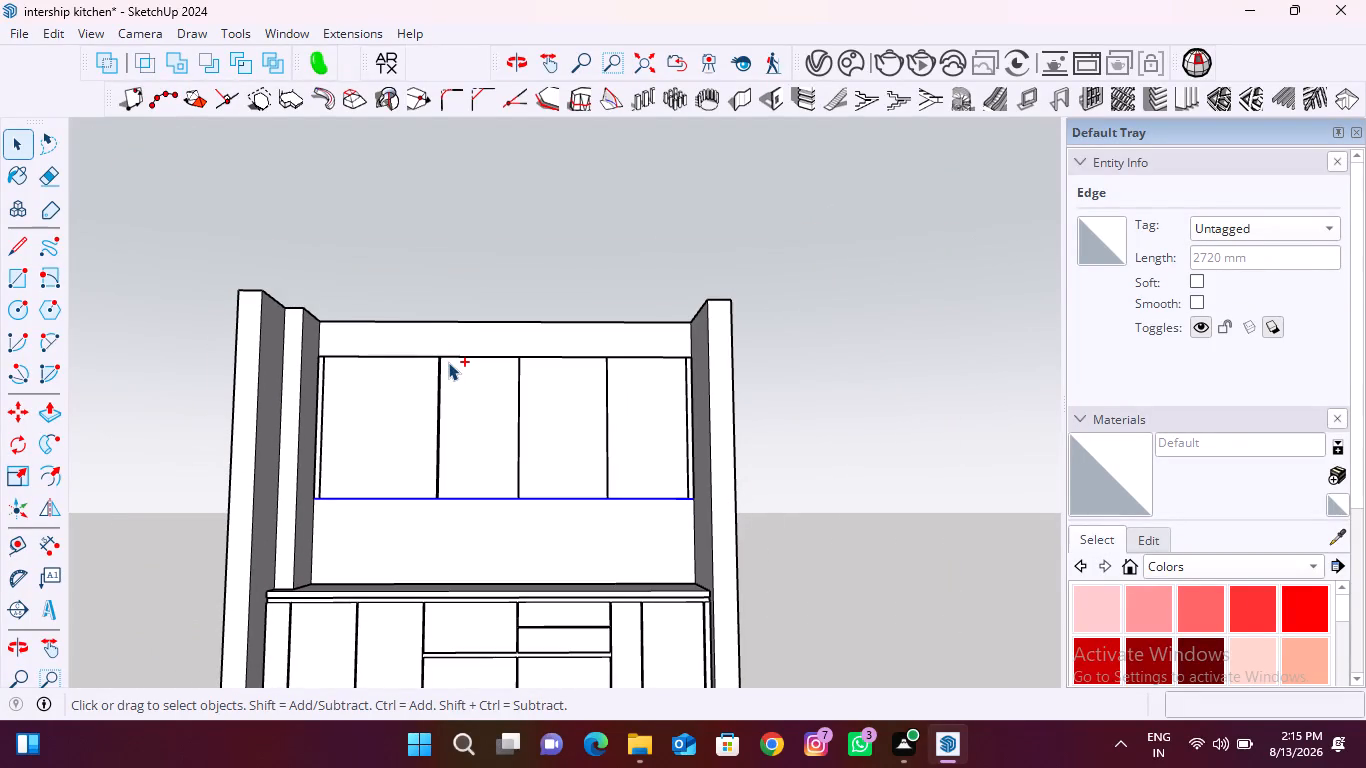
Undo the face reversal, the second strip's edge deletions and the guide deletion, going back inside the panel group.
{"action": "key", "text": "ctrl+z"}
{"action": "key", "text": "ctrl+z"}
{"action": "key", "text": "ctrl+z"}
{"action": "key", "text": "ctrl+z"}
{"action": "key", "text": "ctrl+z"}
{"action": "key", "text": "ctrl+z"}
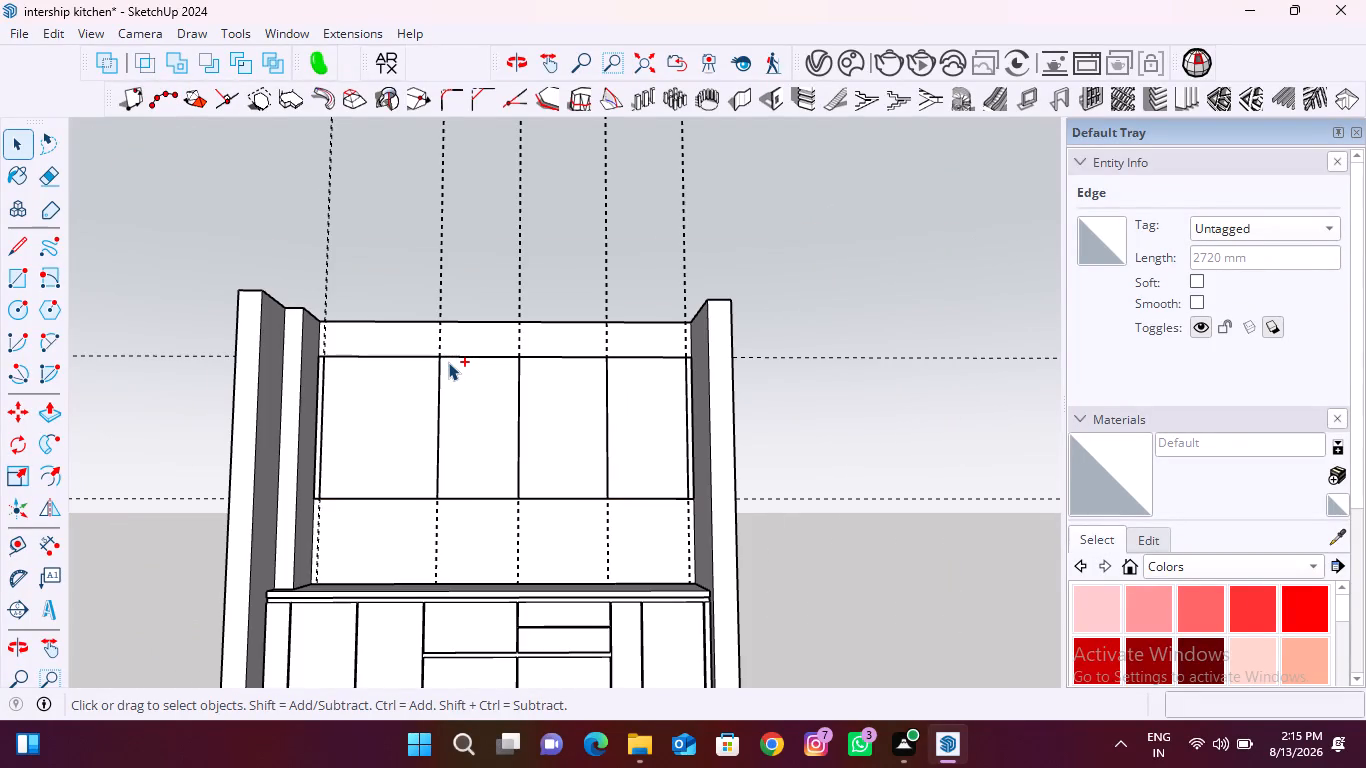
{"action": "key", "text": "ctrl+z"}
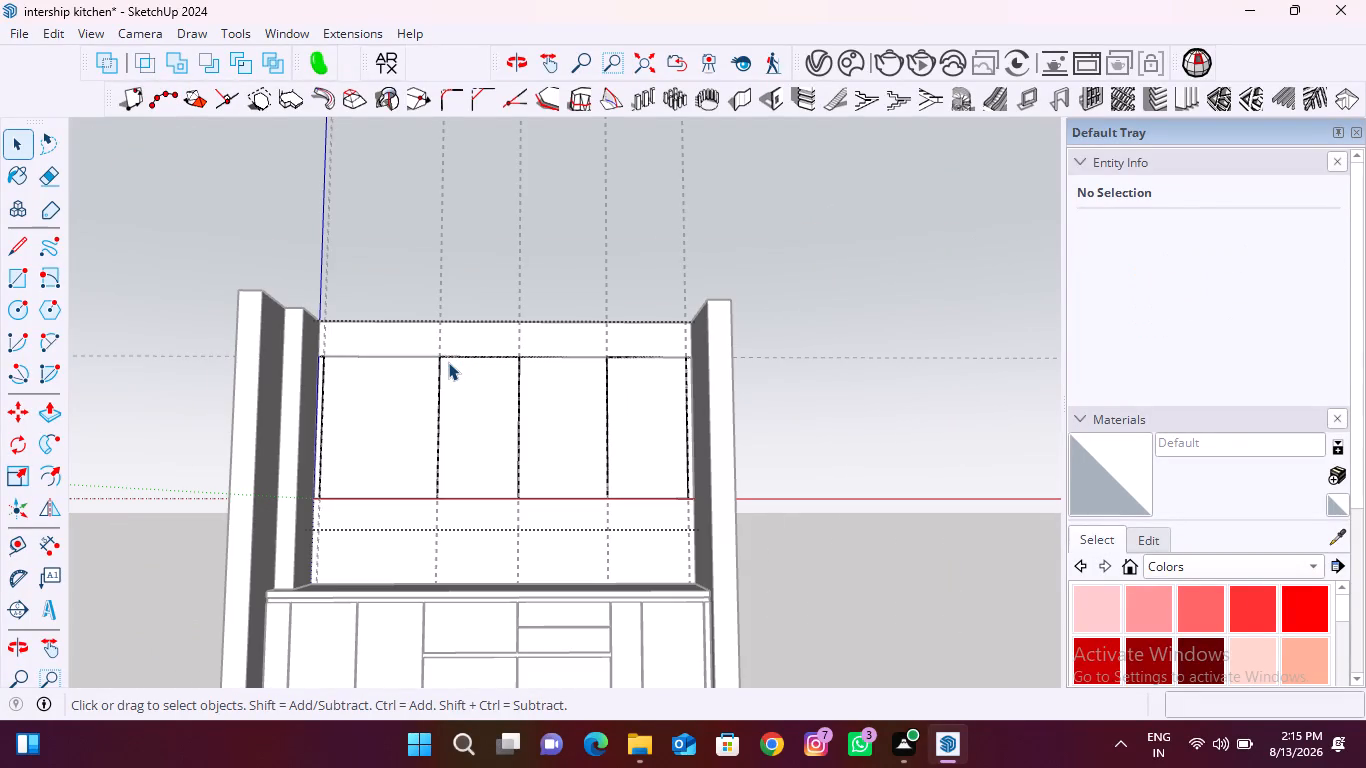
Examine the second strip's upper end and check the panel's connected geometry by selecting all of it.
{"action": "scroll", "coordinate": [437, 357], "scroll_direction": "up", "scroll_amount": 11}
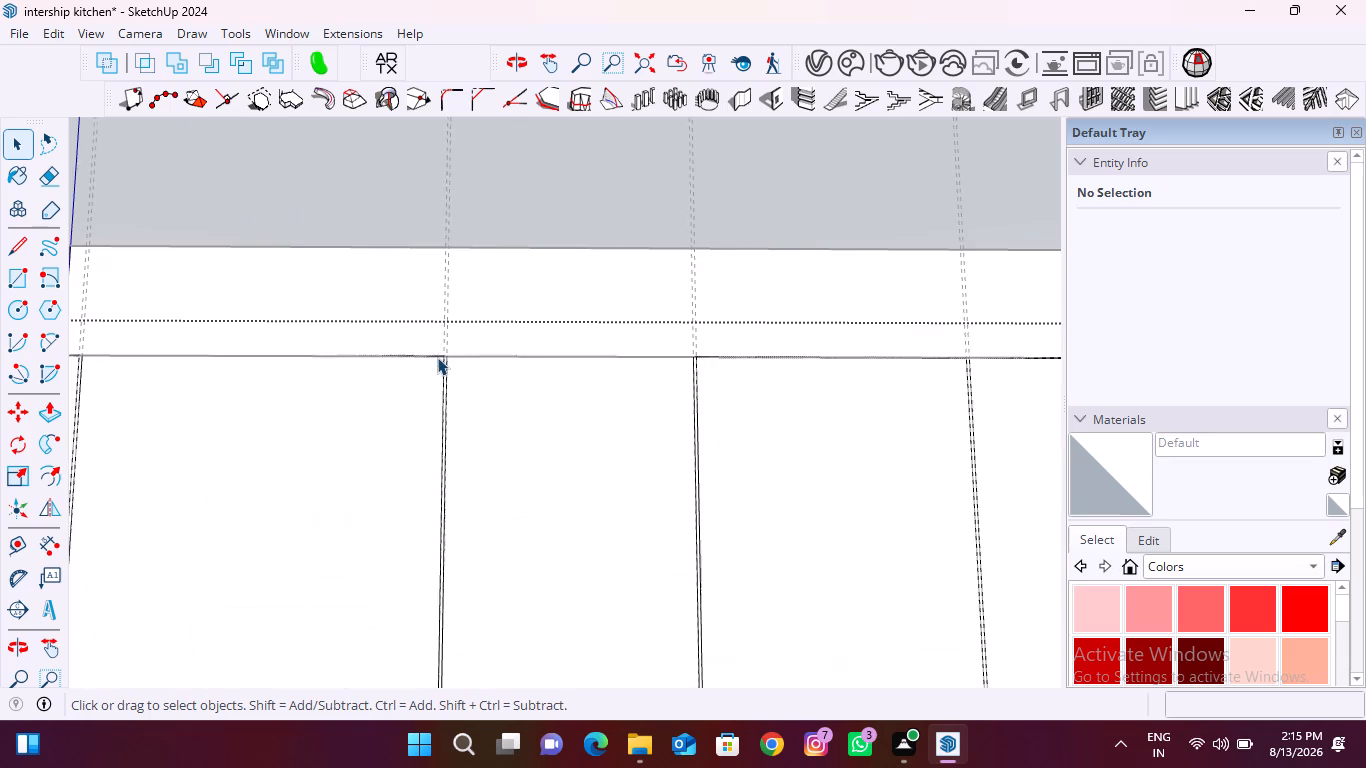
{"action": "scroll", "coordinate": [437, 357], "scroll_direction": "up", "scroll_amount": 20}
{"action": "scroll", "coordinate": [437, 357], "scroll_direction": "up", "scroll_amount": 8}
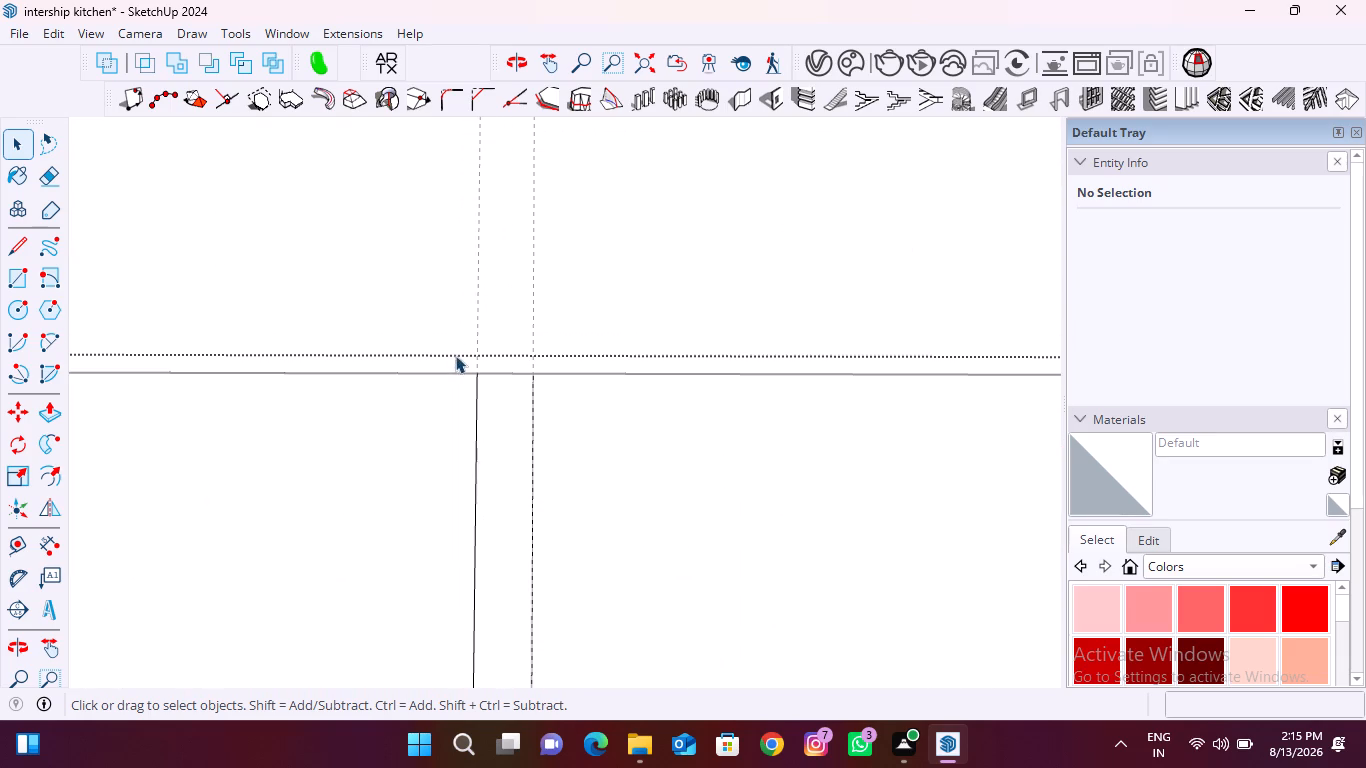
{"action": "left_click", "coordinate": [466, 374]}
{"action": "double_click", "coordinate": [466, 373]}
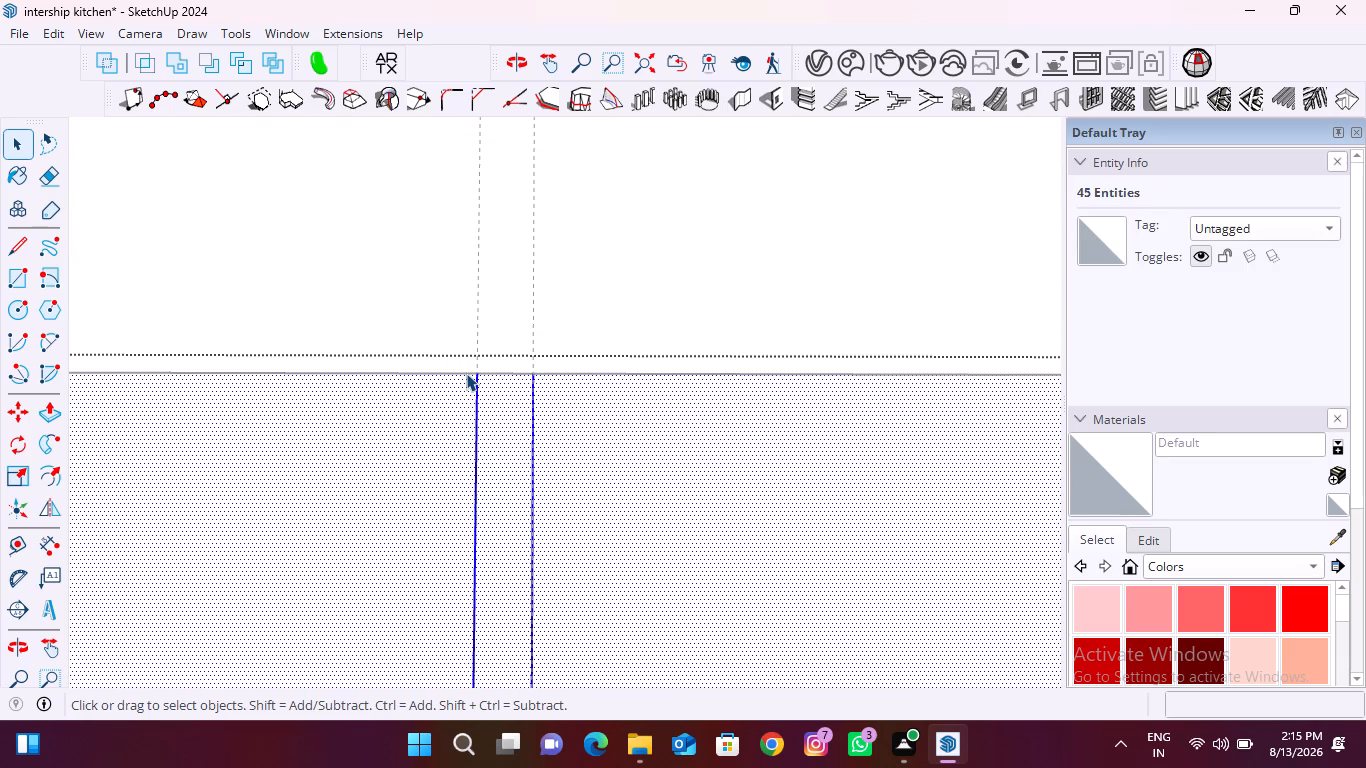
{"action": "left_click", "coordinate": [466, 373]}
{"action": "double_click", "coordinate": [466, 373]}
{"action": "left_click", "coordinate": [466, 373]}
{"action": "scroll", "coordinate": [414, 372], "scroll_direction": "down", "scroll_amount": 5}
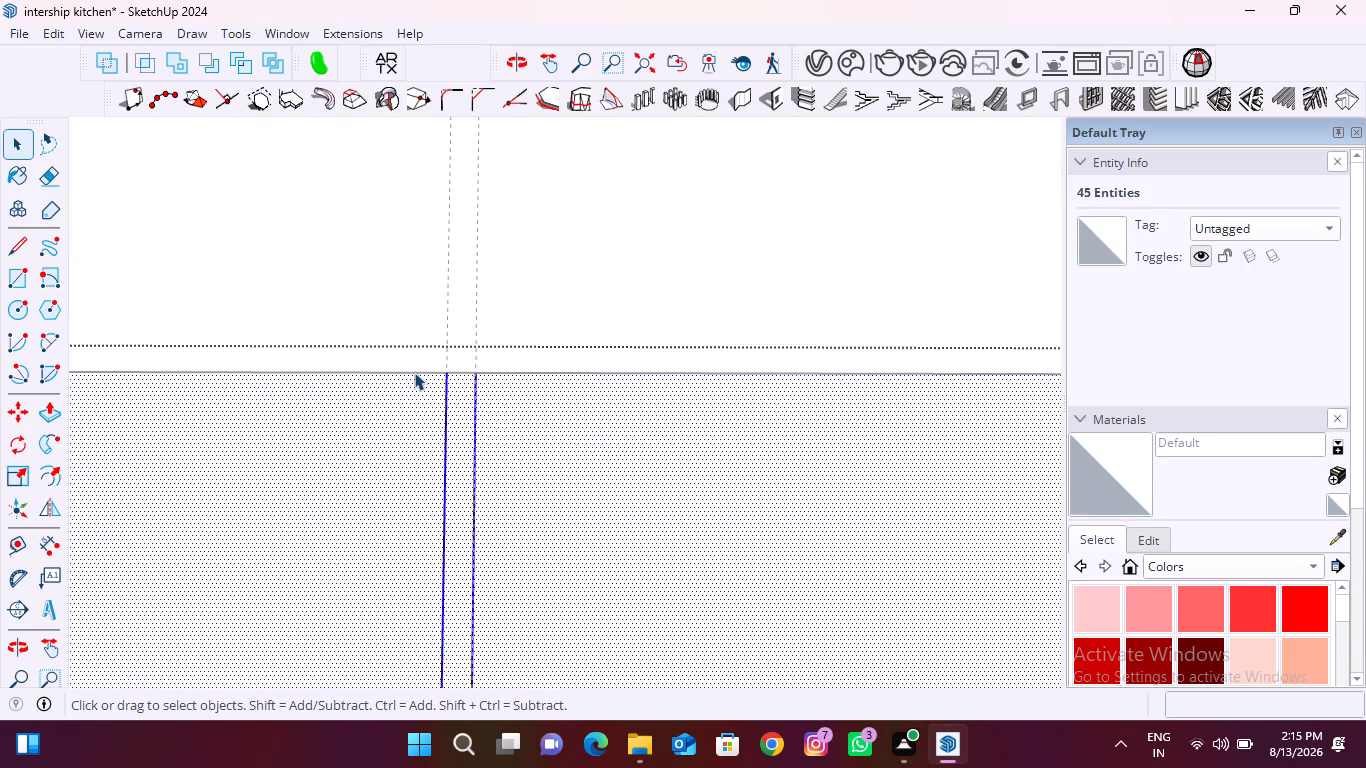
{"action": "scroll", "coordinate": [414, 372], "scroll_direction": "down", "scroll_amount": 20}
{"action": "scroll", "coordinate": [414, 372], "scroll_direction": "down", "scroll_amount": 18}
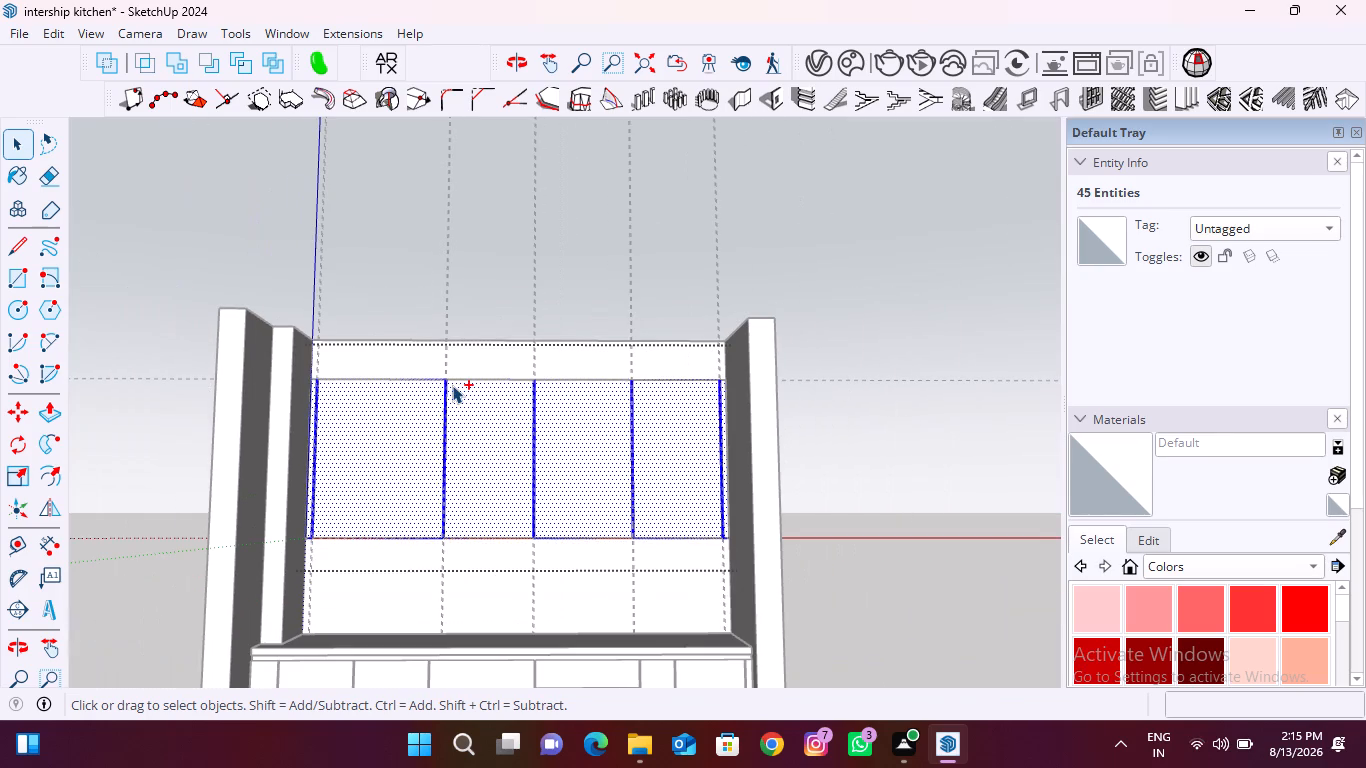
Undo the strips, the panel group, the paired strip guides and the panel outline, back to single vertical guides crossing two horizontal guides.
{"action": "key", "text": "ctrl+z"}
{"action": "key", "text": "ctrl+z"}
{"action": "key", "text": "ctrl+z"}
{"action": "key", "text": "ctrl+z"}
{"action": "key", "text": "ctrl+z"}
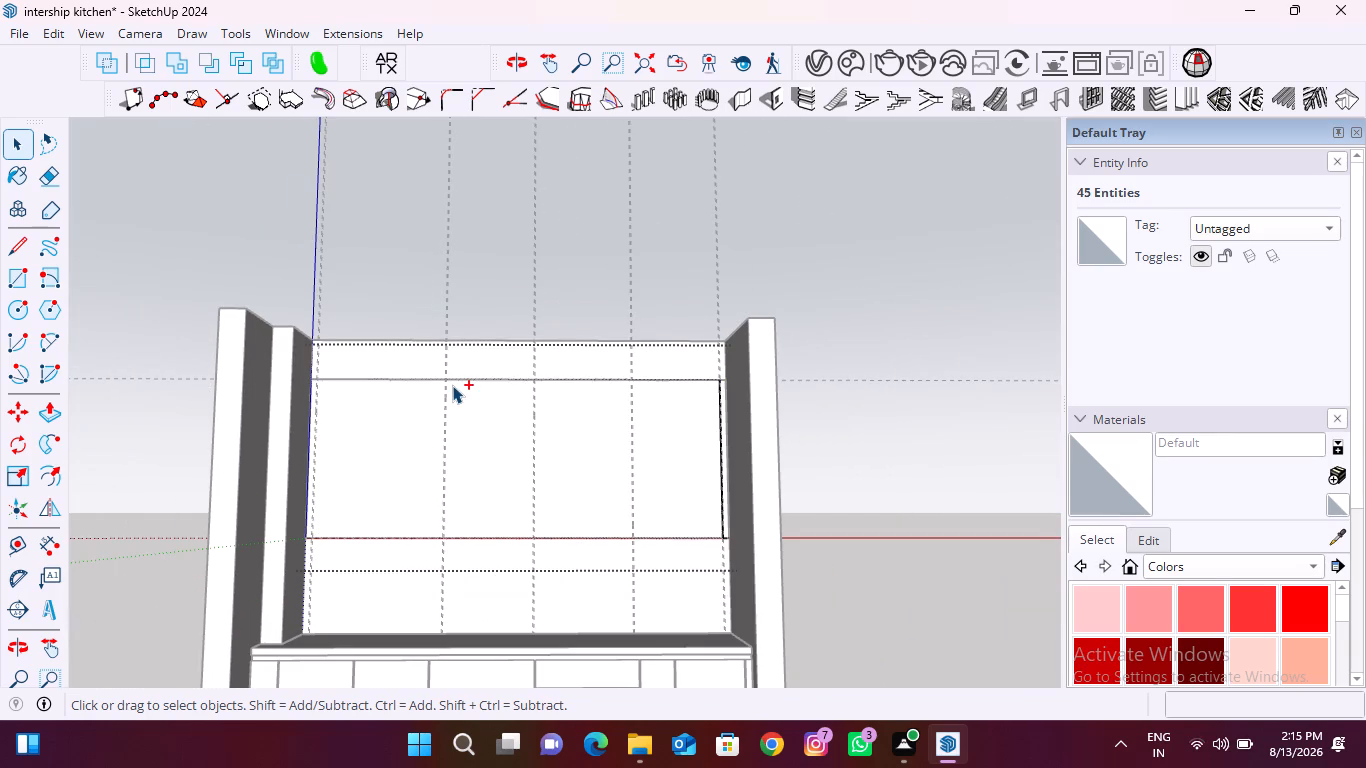
{"action": "key", "text": "ctrl+z"}
{"action": "key", "text": "ctrl+z"}
{"action": "key", "text": "ctrl+z"}
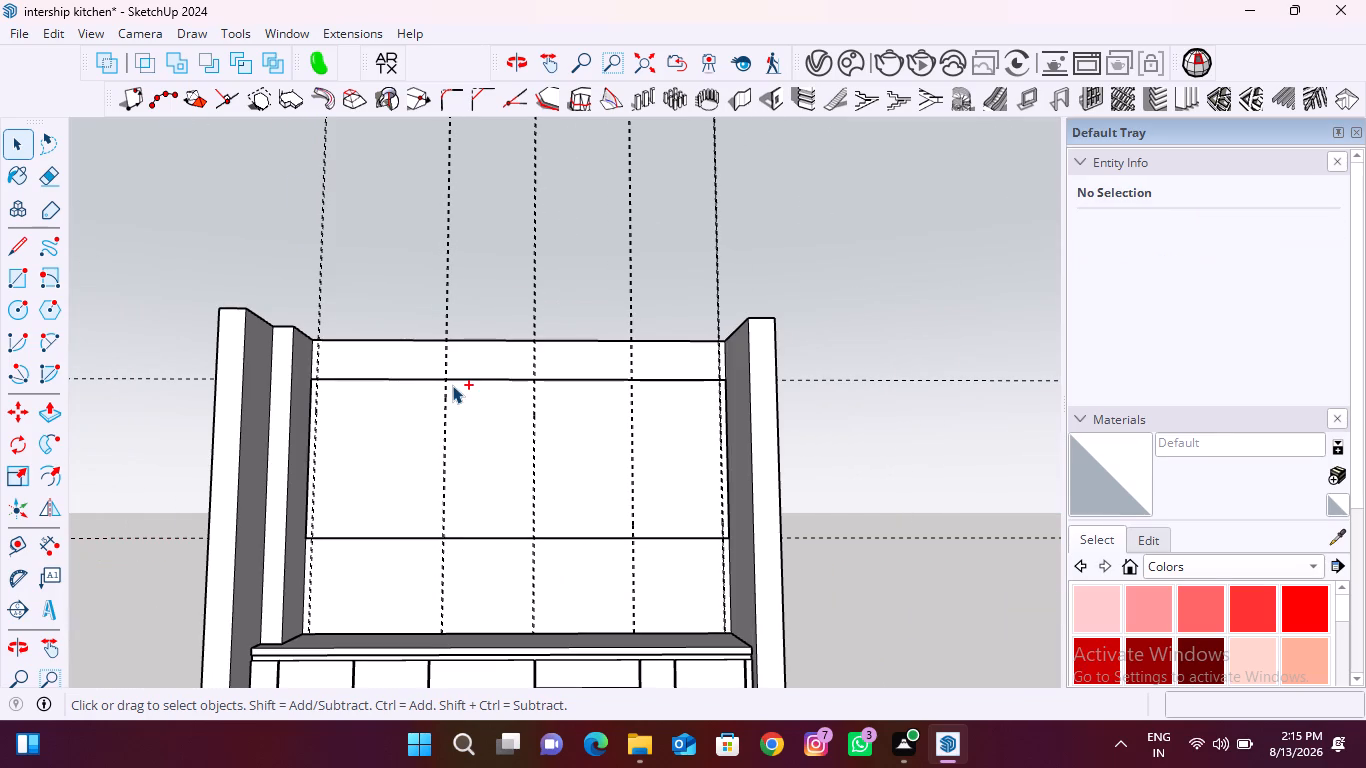
{"action": "key", "text": "ctrl+z"}
{"action": "key", "text": "ctrl+z"}
{"action": "key", "text": "ctrl+z"}
{"action": "key", "text": "ctrl+z"}
{"action": "key", "text": "ctrl+z"}
{"action": "key", "text": "ctrl+z"}
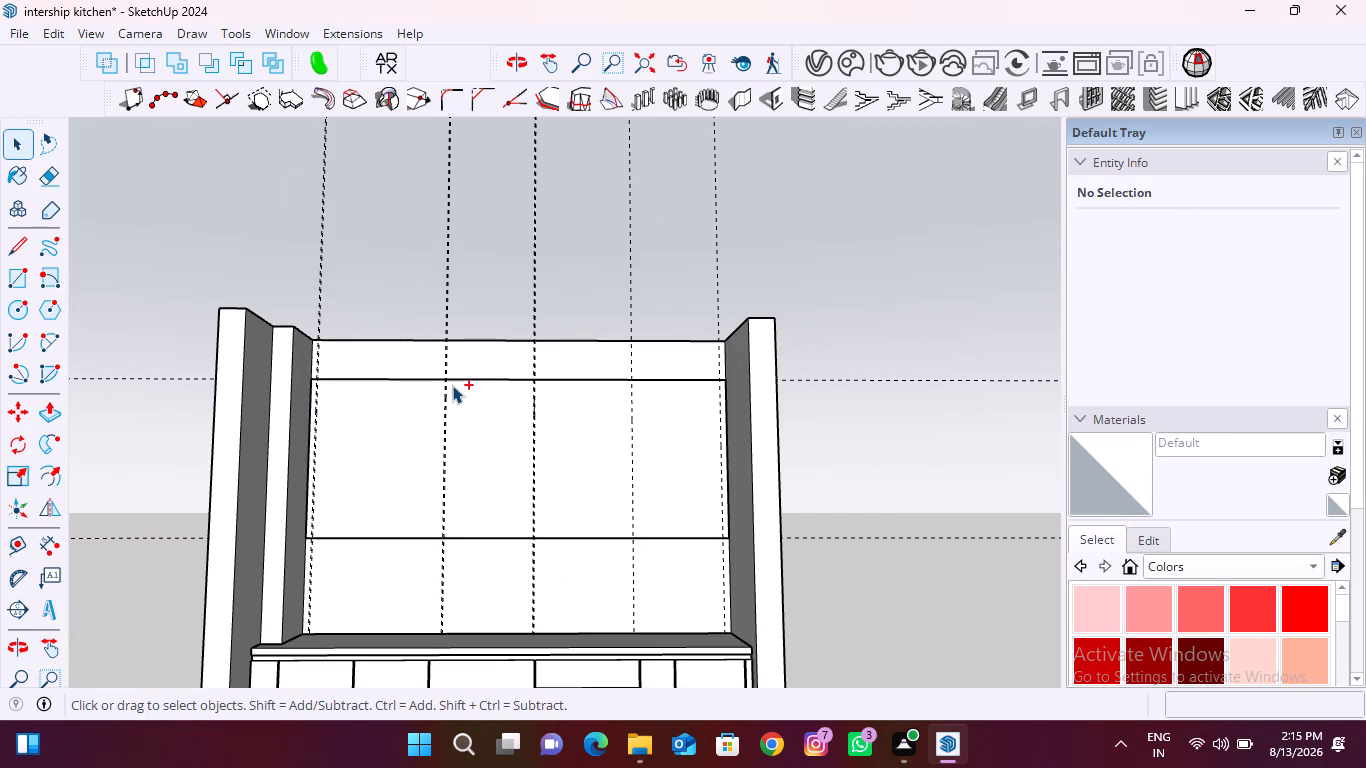
{"action": "key", "text": "ctrl+z"}
{"action": "key", "text": "ctrl+z"}
{"action": "key", "text": "ctrl+z"}
{"action": "key", "text": "ctrl+z"}
{"action": "key", "text": "ctrl+z"}
{"action": "key", "text": "ctrl+z"}
{"action": "key", "text": "ctrl+z"}
{"action": "key", "text": "ctrl+z"}
{"action": "key", "text": "ctrl+z"}
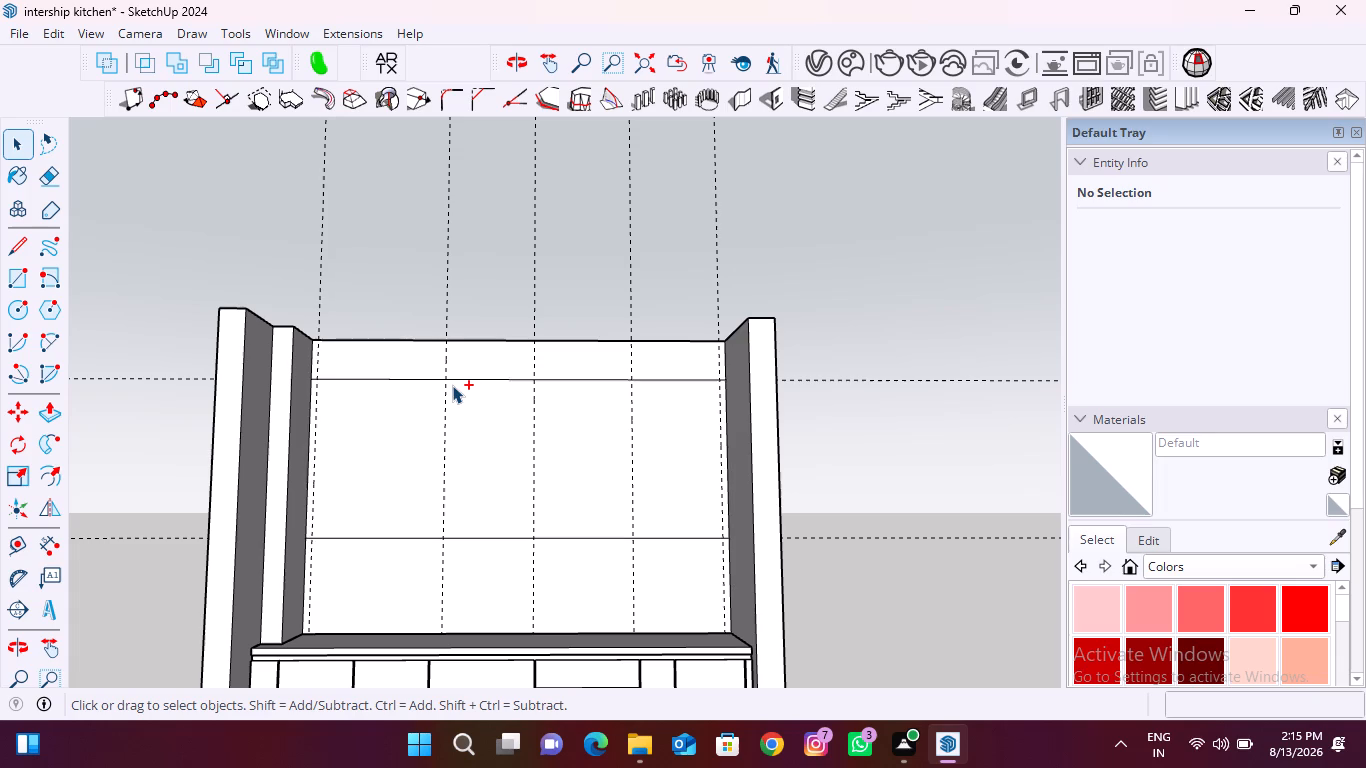
{"action": "key", "text": "ctrl+z"}
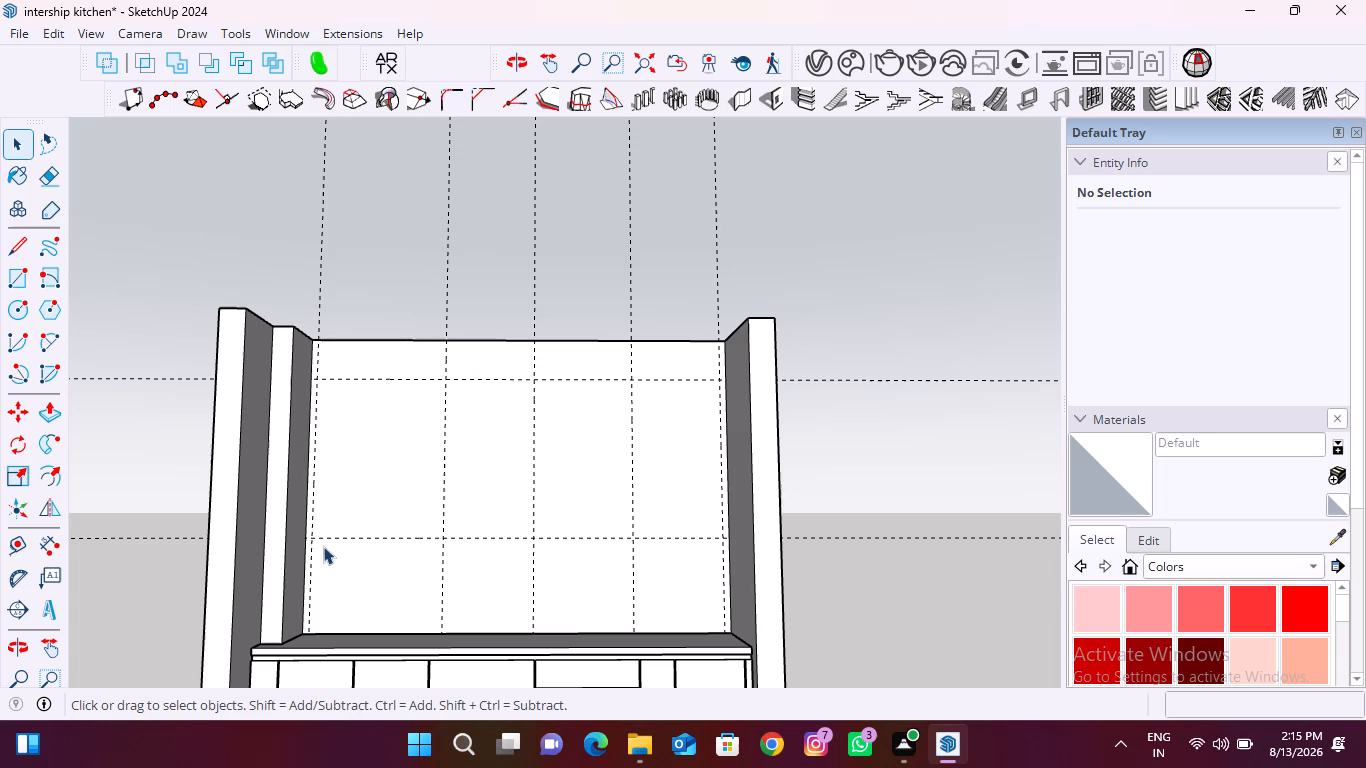
Replace the first vertical guide by the left wall with a pair 7 mm apart, 3.5 mm to either side, deleting the middle guide.
{"action": "scroll", "coordinate": [323, 546], "scroll_direction": "up", "scroll_amount": 16}
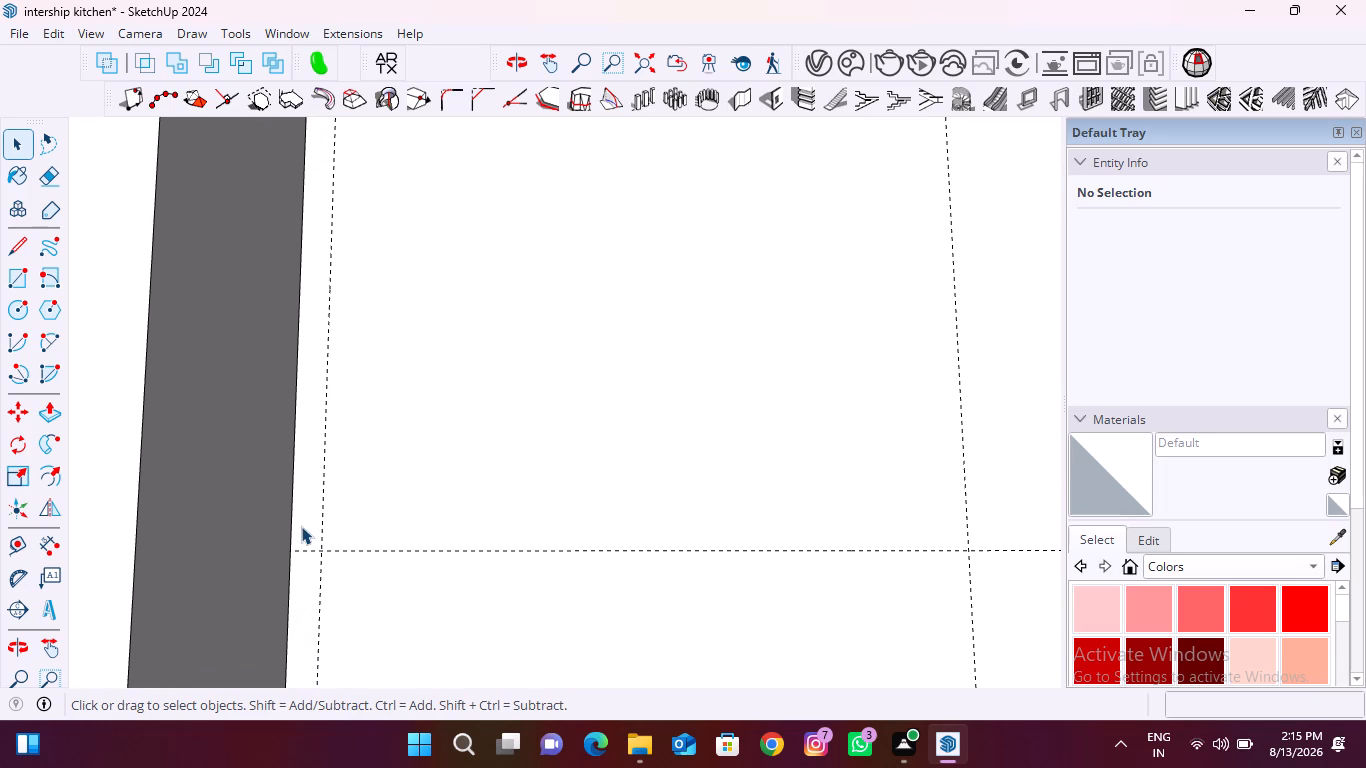
{"action": "key", "text": "t"}
{"action": "scroll", "coordinate": [301, 526], "scroll_direction": "up", "scroll_amount": 4}
{"action": "left_click", "coordinate": [333, 496]}
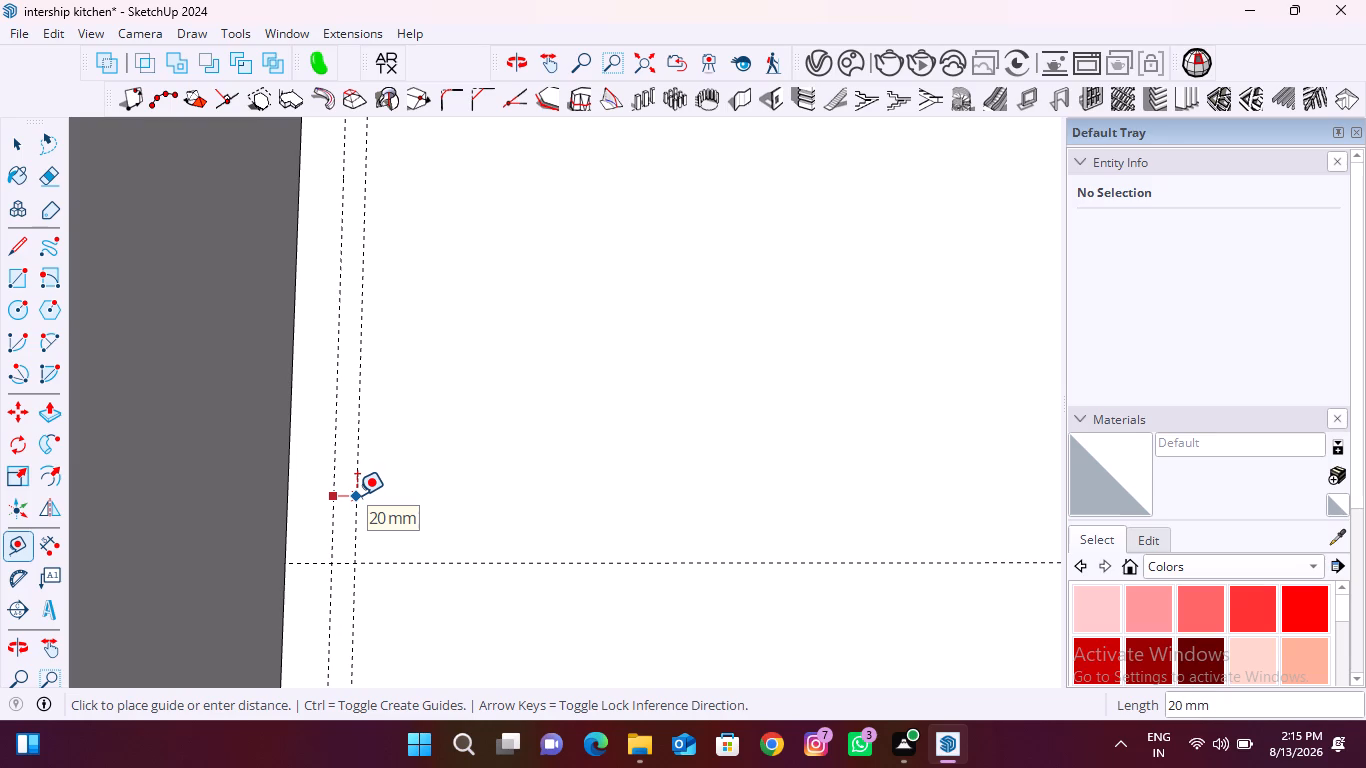
{"action": "type", "text": "3.5"}
{"action": "key", "text": "Return"}
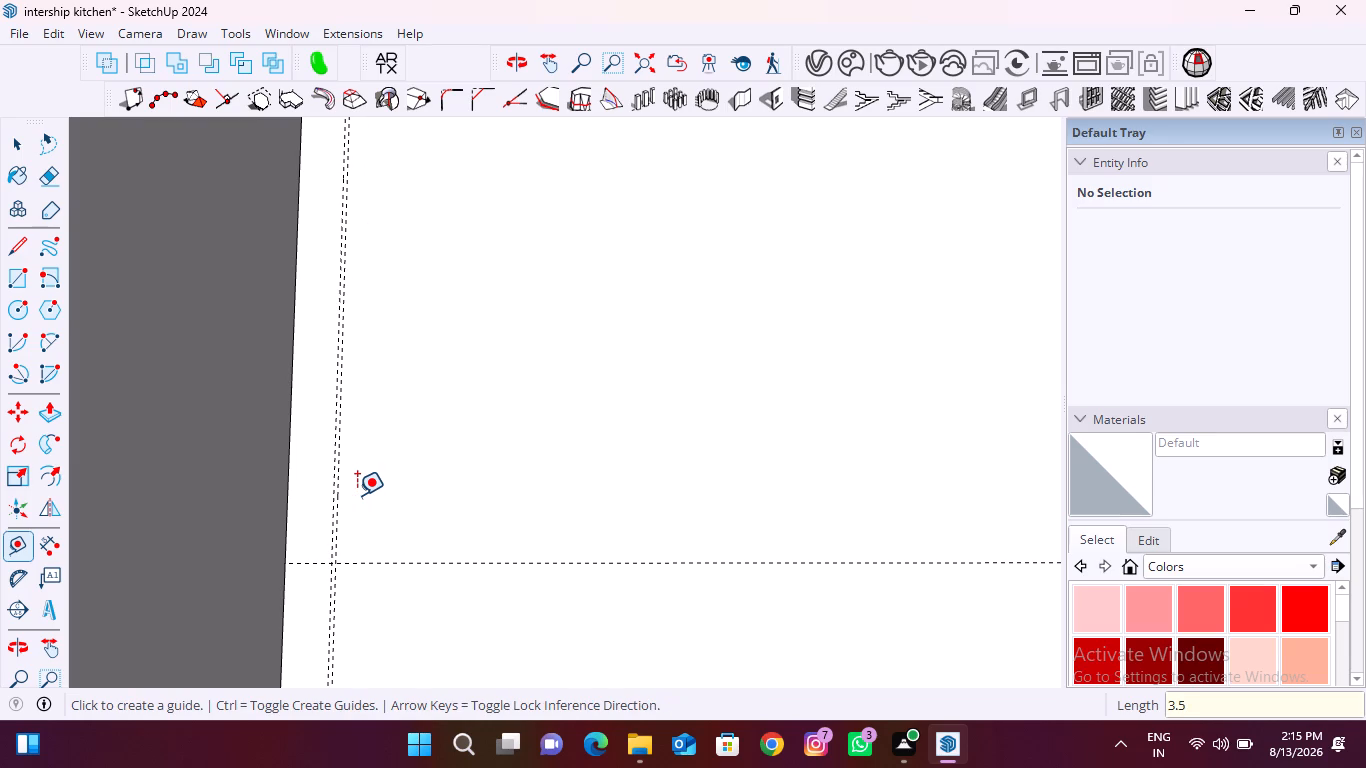
{"action": "scroll", "coordinate": [282, 508], "scroll_direction": "up", "scroll_amount": 12}
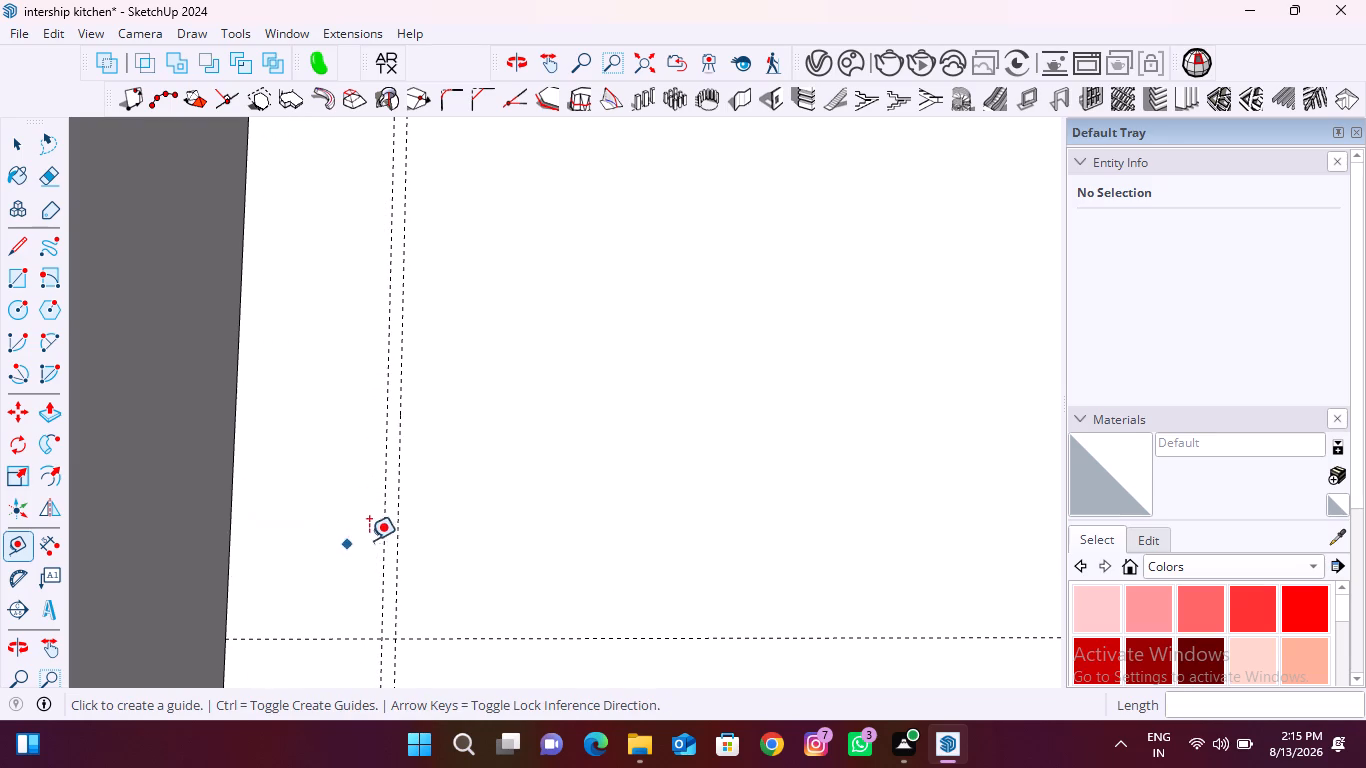
{"action": "left_click", "coordinate": [402, 523]}
{"action": "key", "text": "7"}
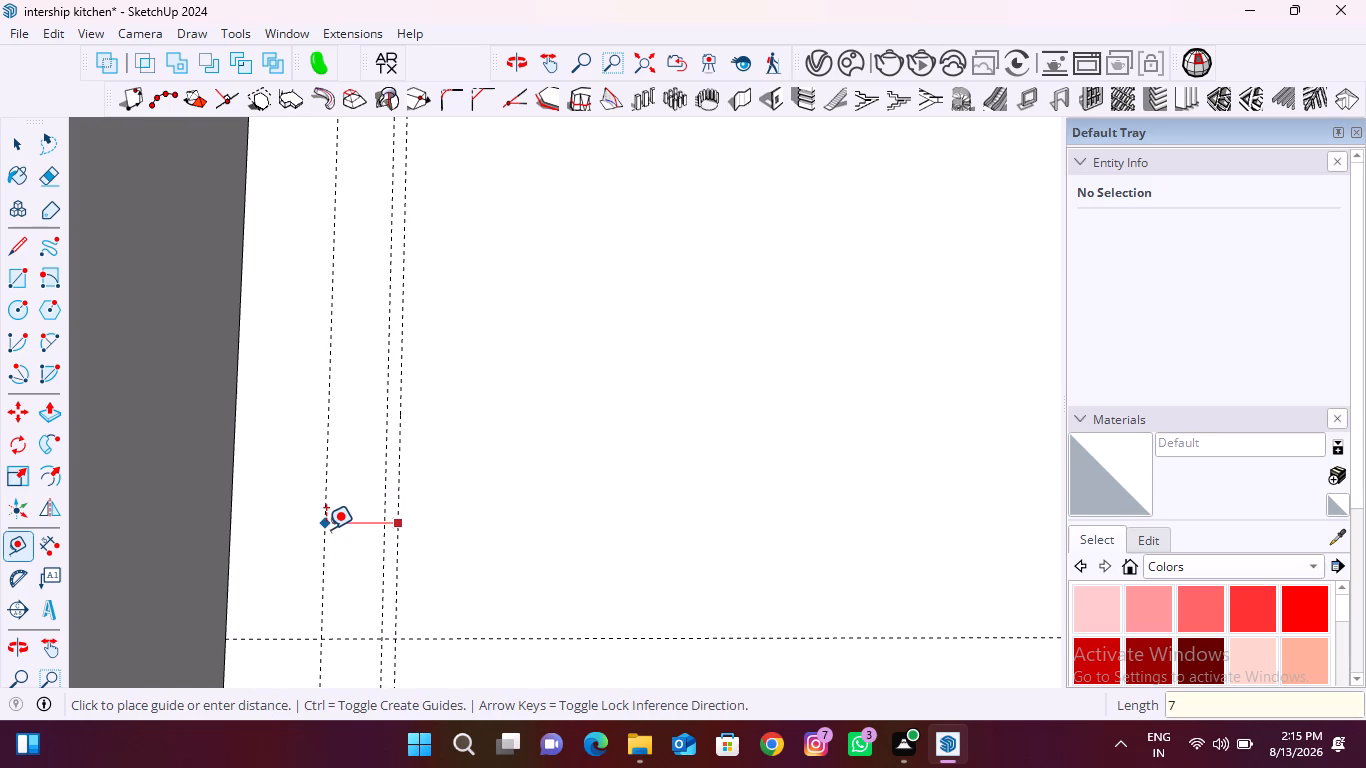
{"action": "key", "text": "Return"}
{"action": "key", "text": "space"}
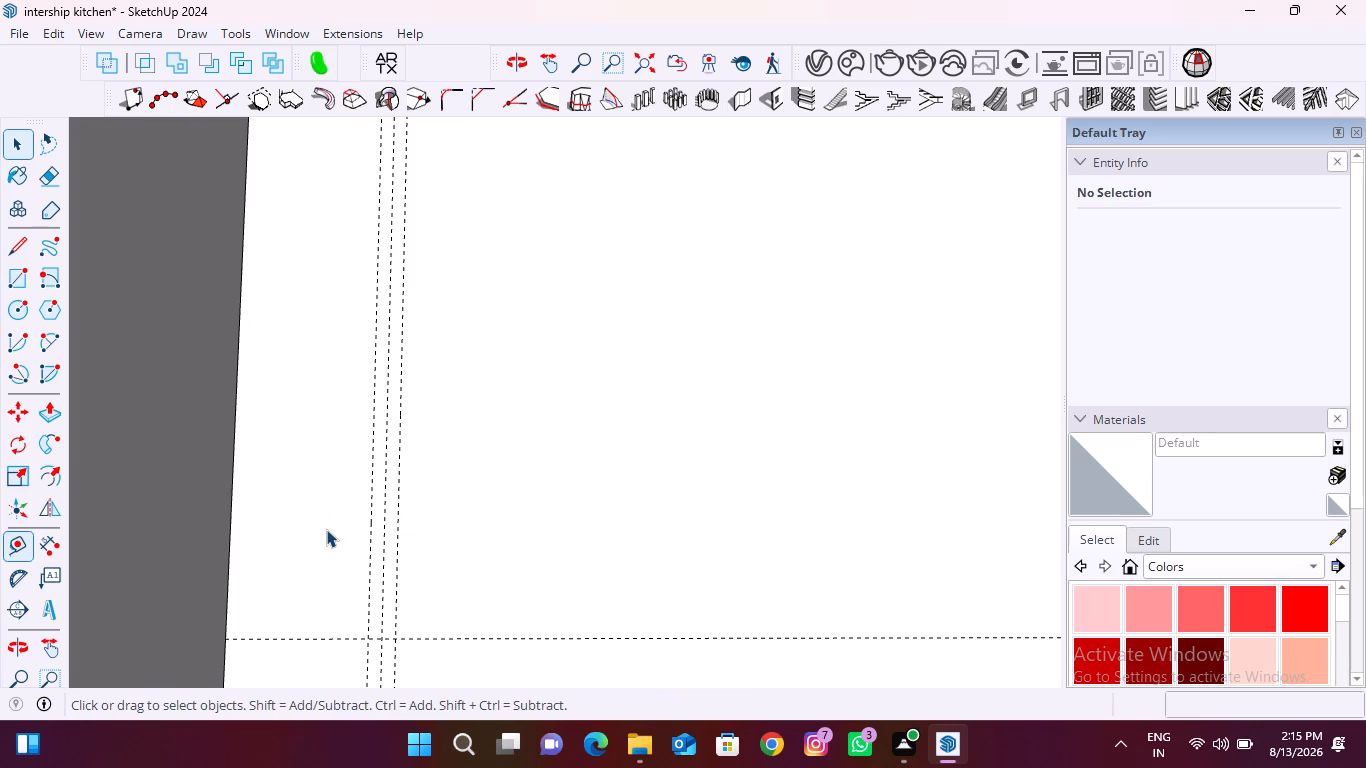
{"action": "left_click", "coordinate": [382, 534]}
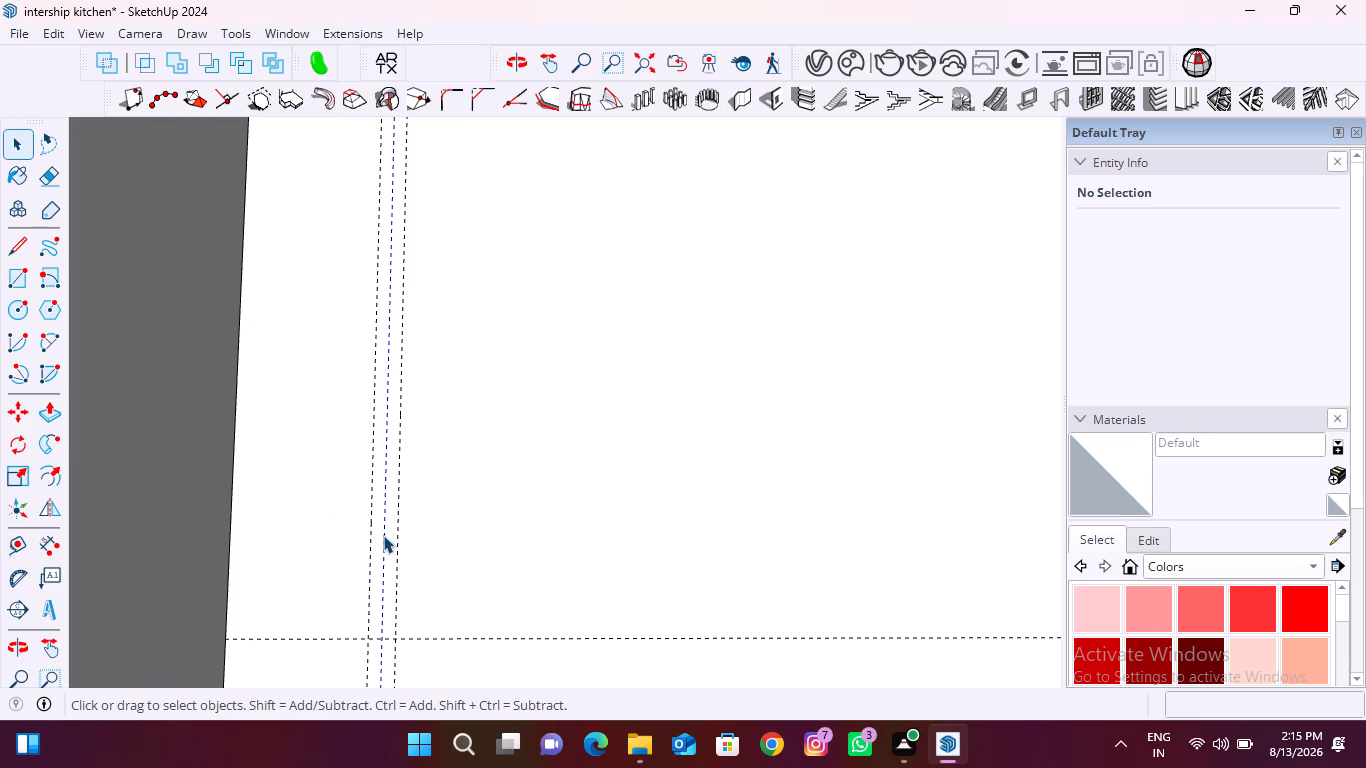
{"action": "key", "text": "Delete"}
Replace the second vertical guide with a pair 7 mm apart, offset 3.5 mm to either side, deleting the original middle guide.
{"action": "scroll", "coordinate": [309, 524], "scroll_direction": "down", "scroll_amount": 13}
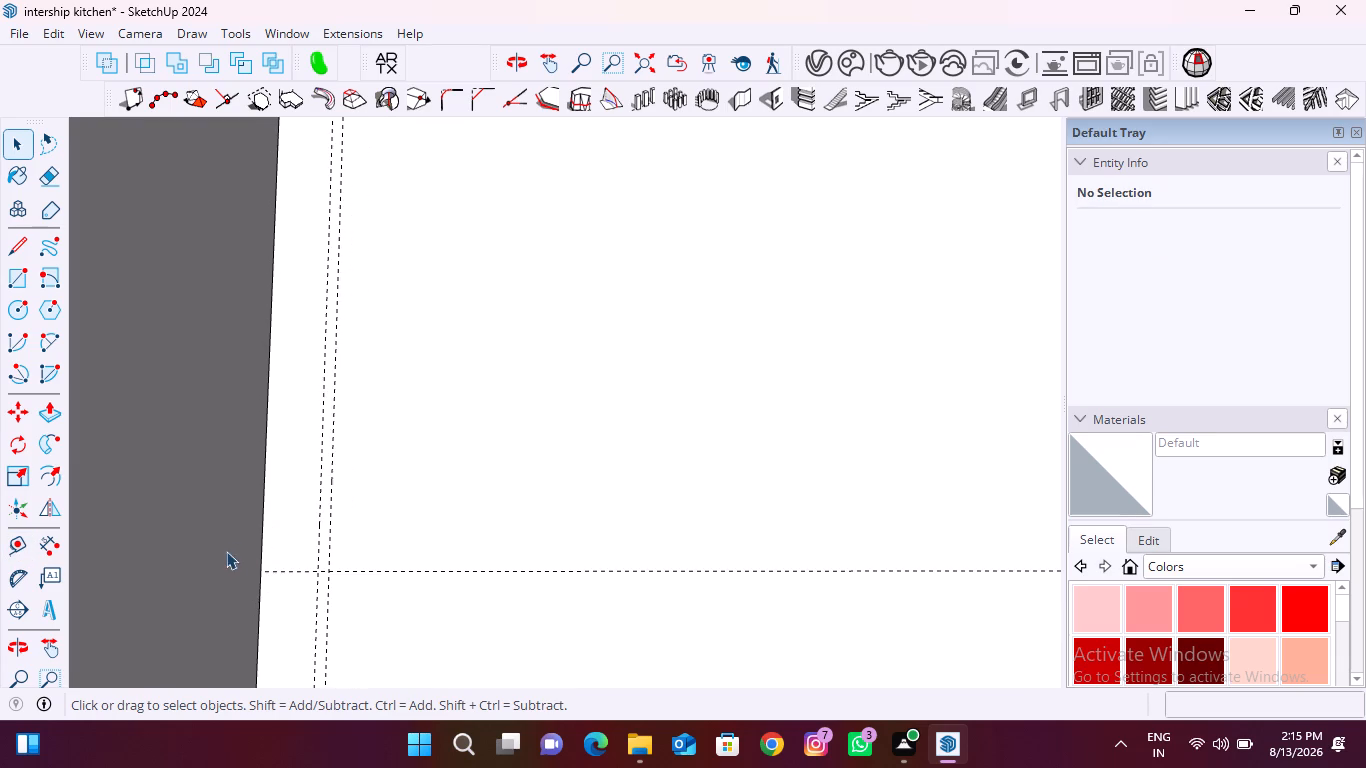
{"action": "scroll", "coordinate": [226, 551], "scroll_direction": "down", "scroll_amount": 10}
{"action": "scroll", "coordinate": [438, 588], "scroll_direction": "down", "scroll_amount": 17}
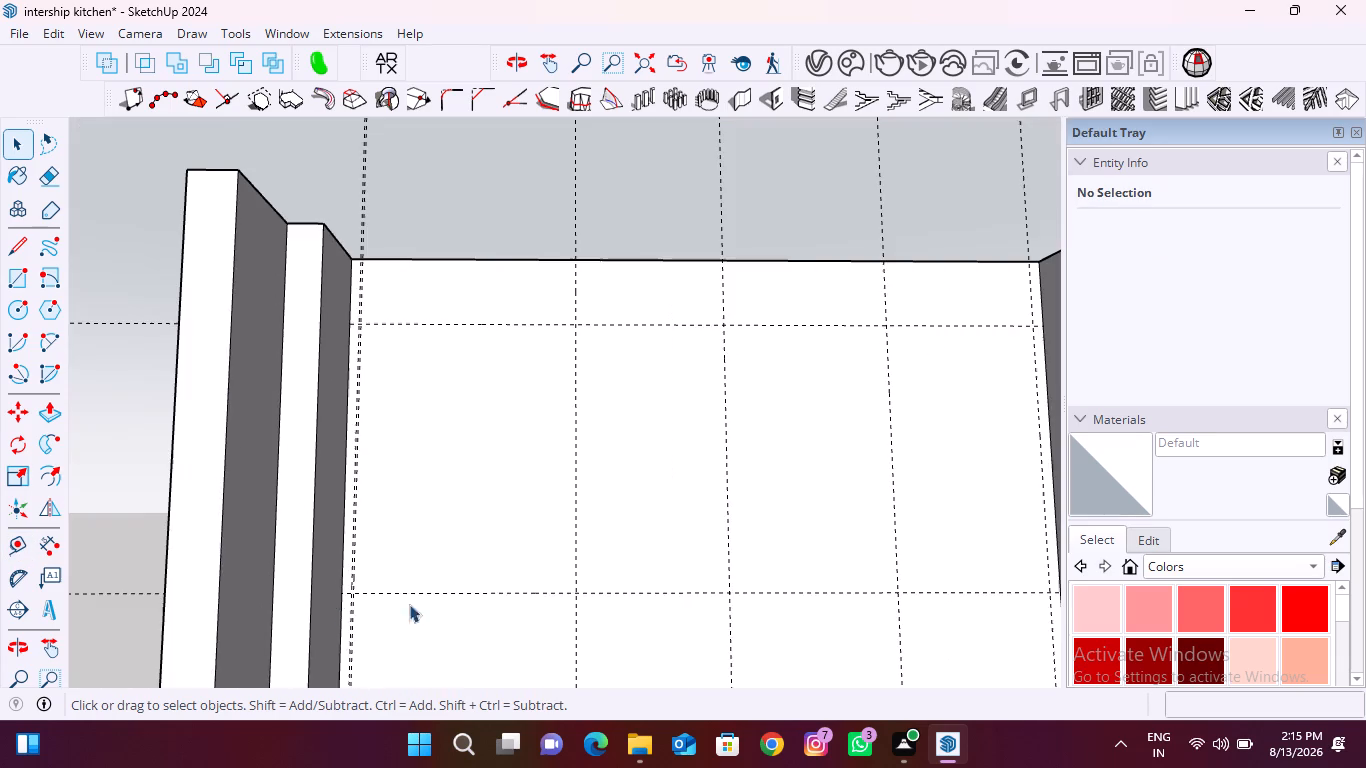
{"action": "scroll", "coordinate": [553, 585], "scroll_direction": "up", "scroll_amount": 7}
{"action": "key", "text": "t"}
{"action": "scroll", "coordinate": [585, 581], "scroll_direction": "up", "scroll_amount": 5}
{"action": "left_click", "coordinate": [599, 579]}
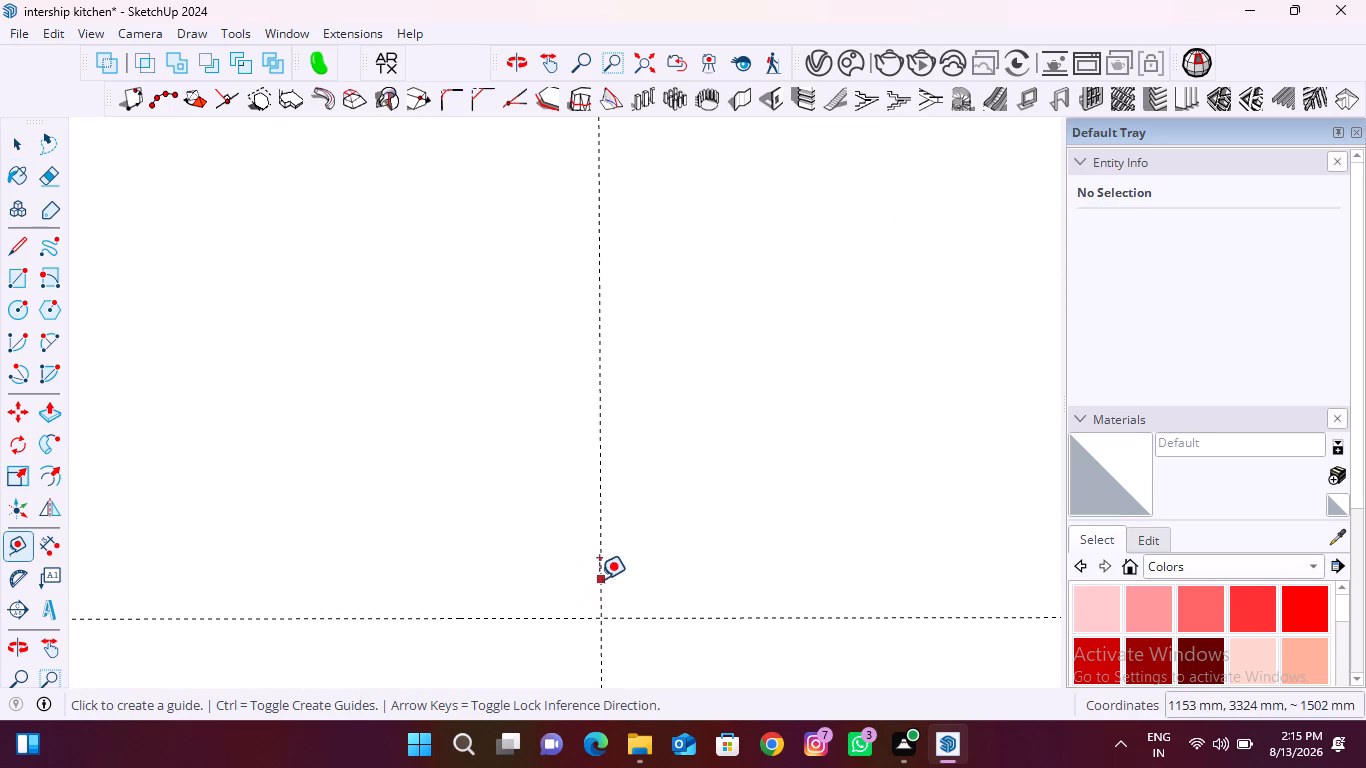
{"action": "type", "text": "3.5"}
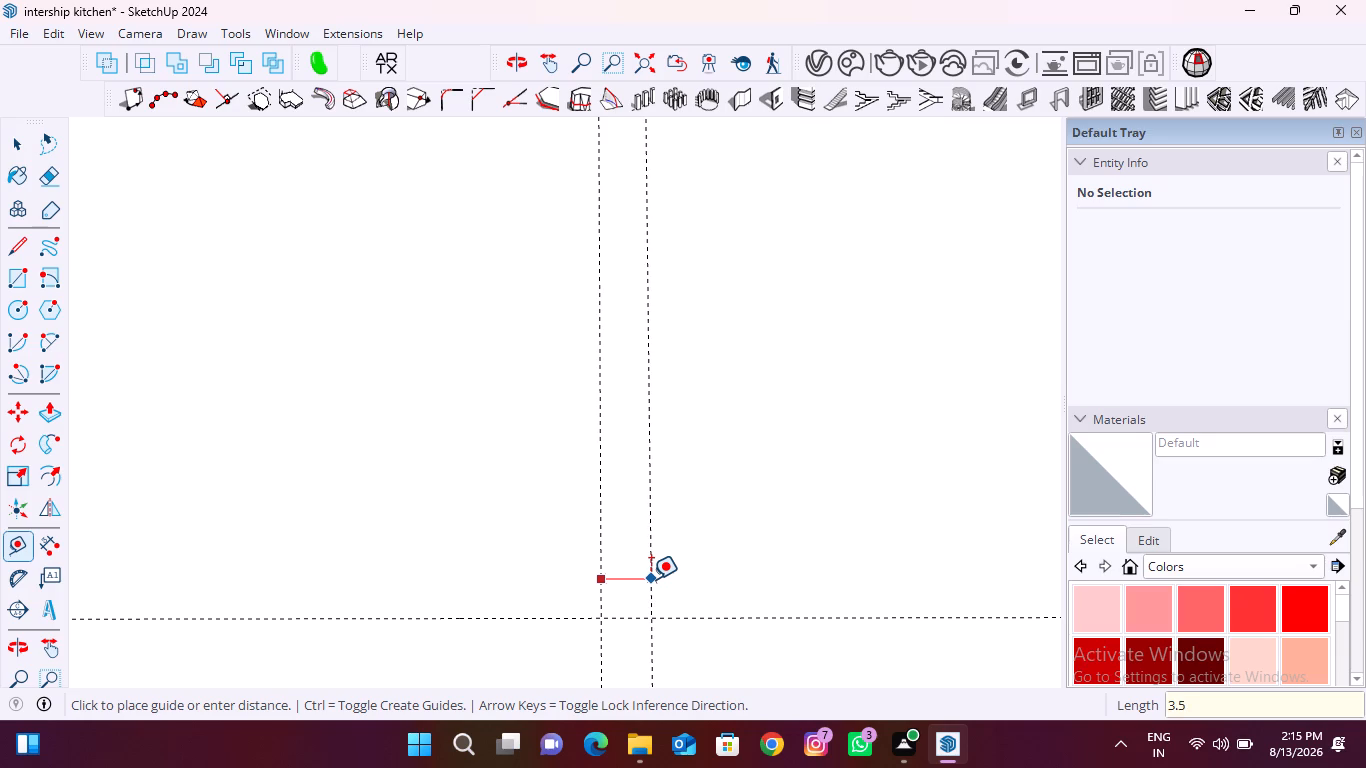
{"action": "key", "text": "Return"}
{"action": "scroll", "coordinate": [599, 588], "scroll_direction": "up", "scroll_amount": 12}
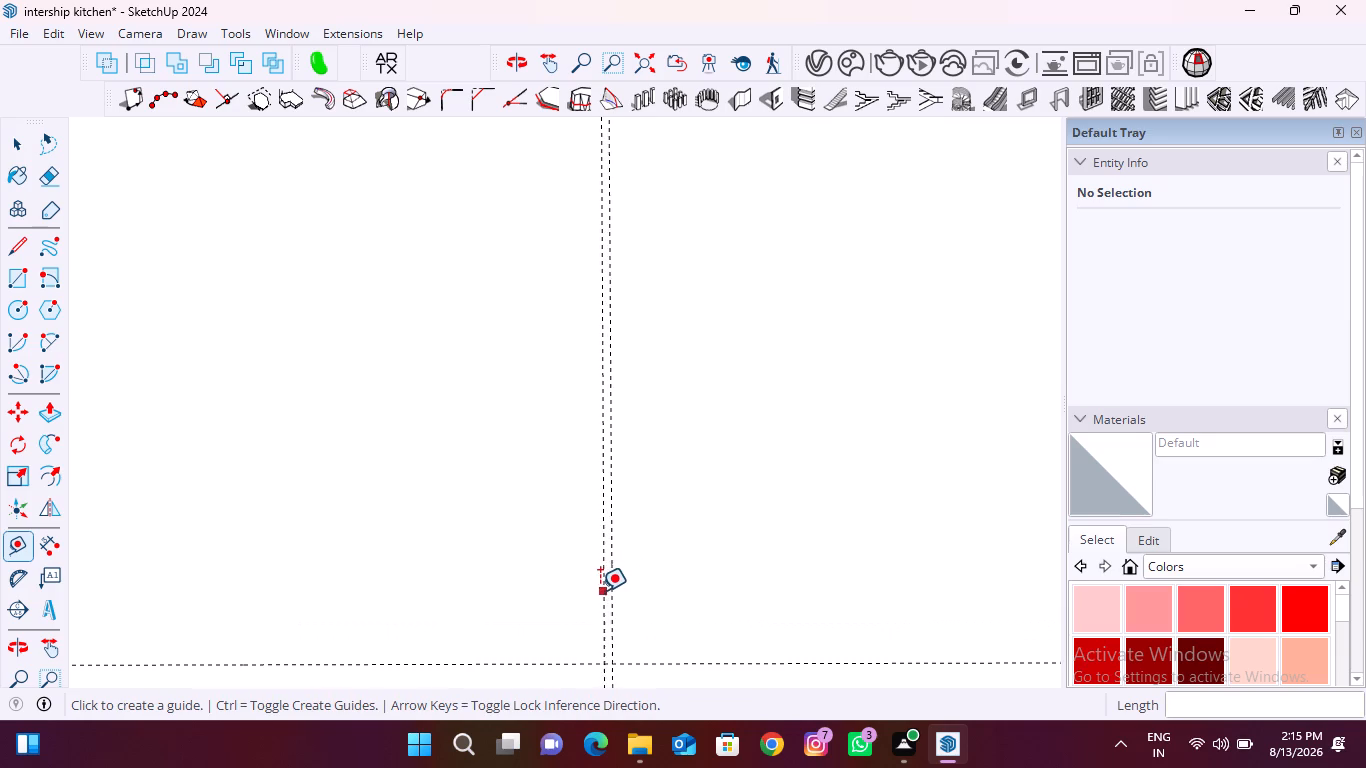
{"action": "left_click", "coordinate": [616, 588]}
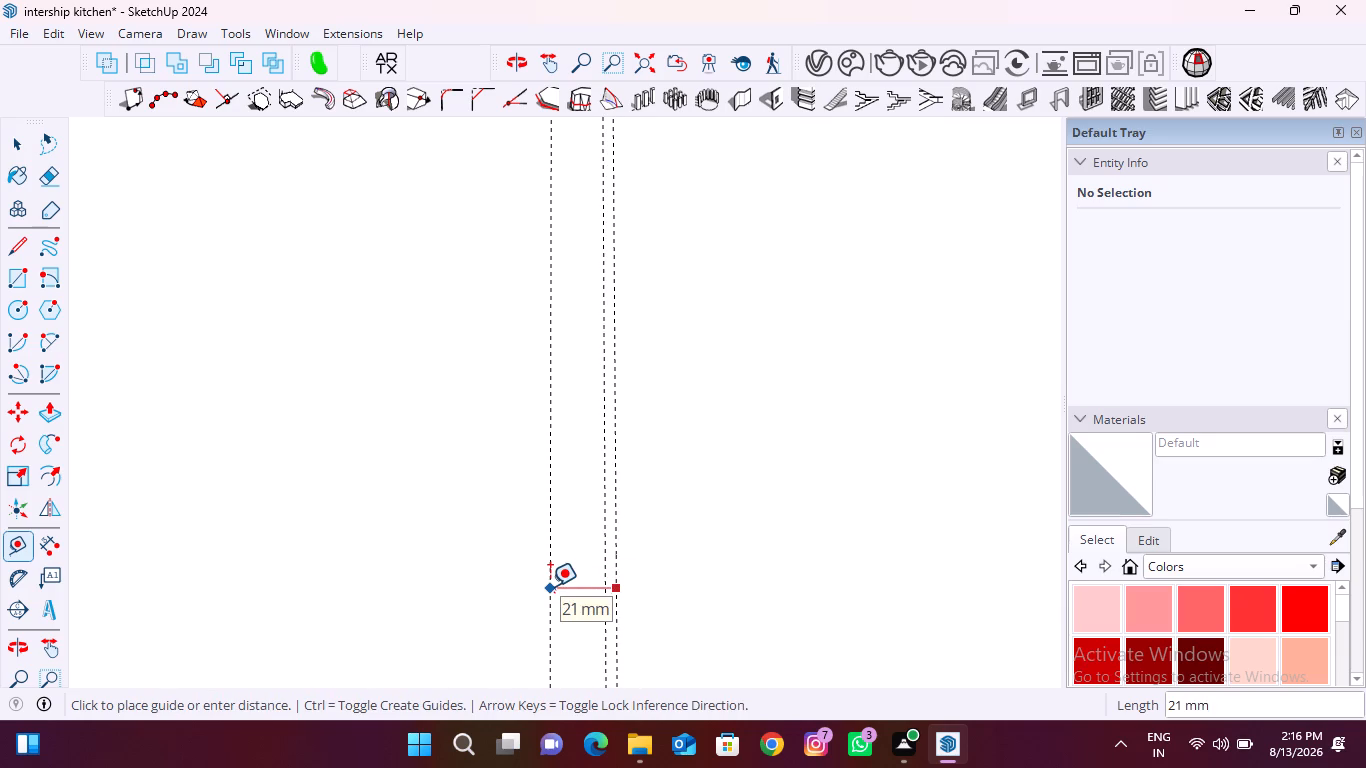
{"action": "key", "text": "7"}
{"action": "key", "text": "Return"}
{"action": "key", "text": "space"}
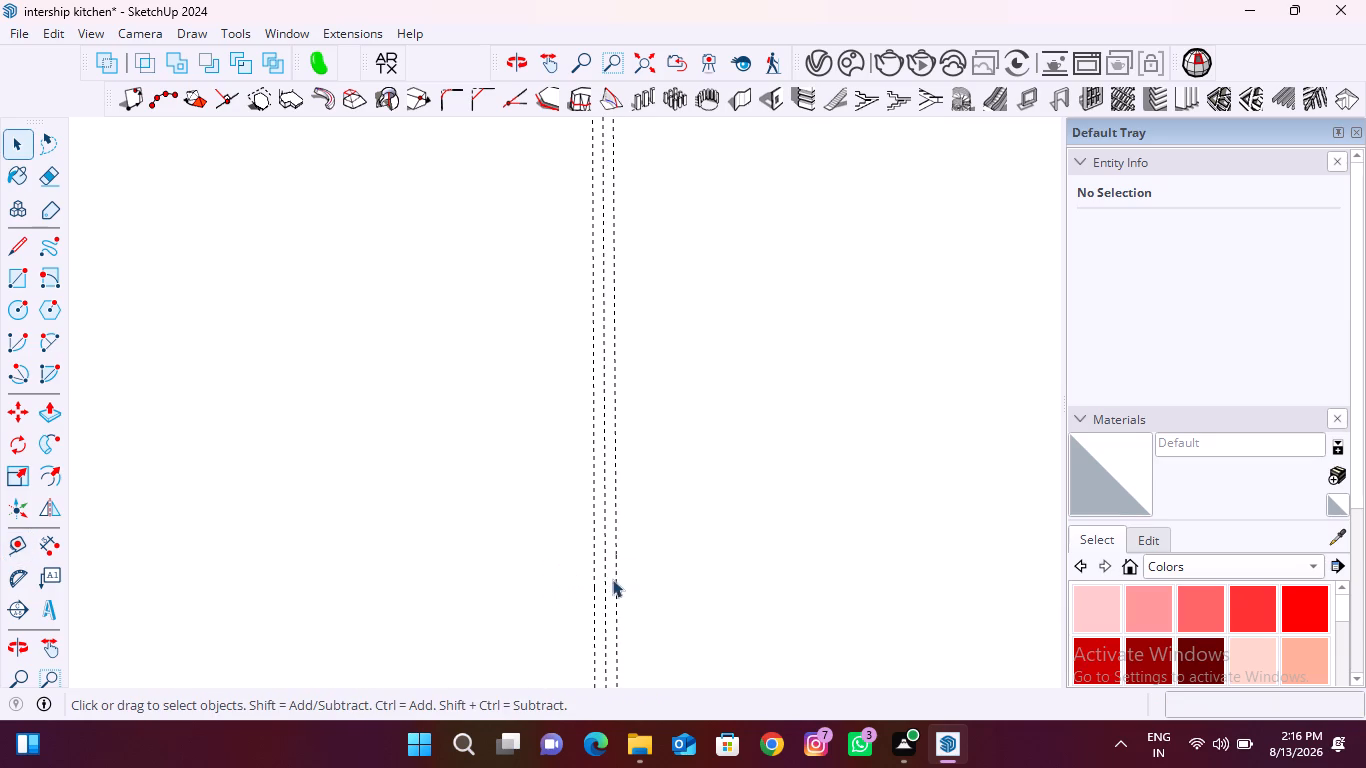
{"action": "left_click", "coordinate": [606, 586]}
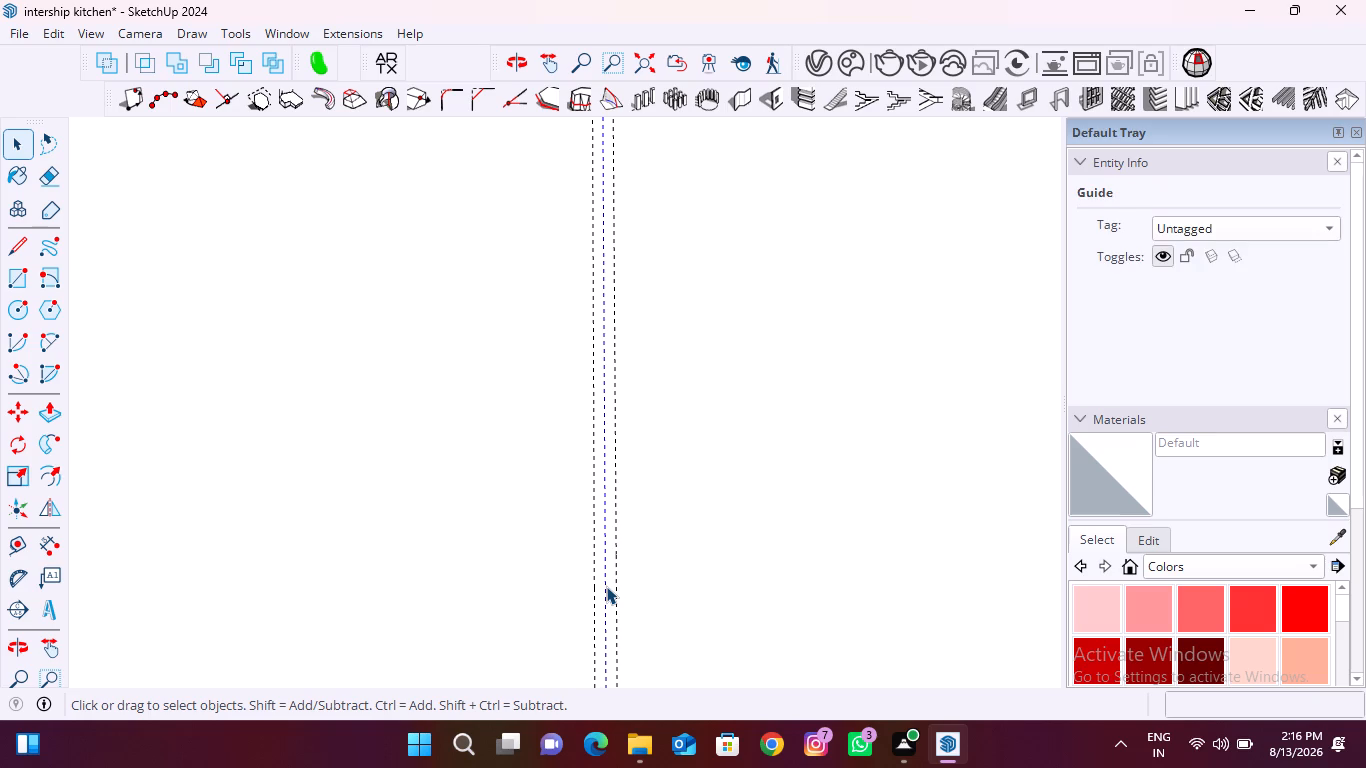
{"action": "key", "text": "Delete"}
Replace the third vertical guide with a pair 7 mm apart, offset 3.5 mm to either side, deleting the original middle guide.
{"action": "scroll", "coordinate": [511, 574], "scroll_direction": "down", "scroll_amount": 20}
{"action": "scroll", "coordinate": [511, 574], "scroll_direction": "down", "scroll_amount": 1}
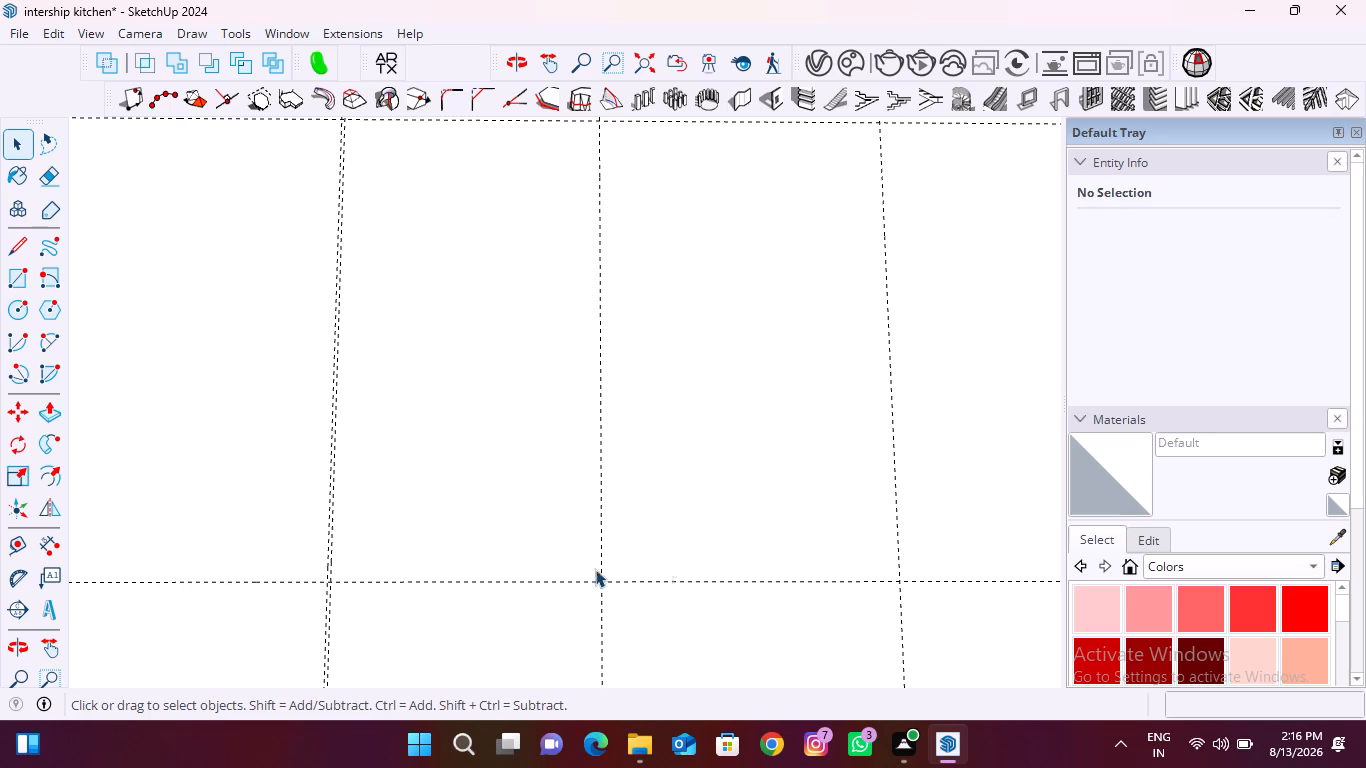
{"action": "scroll", "coordinate": [593, 572], "scroll_direction": "up", "scroll_amount": 11}
{"action": "key", "text": "t"}
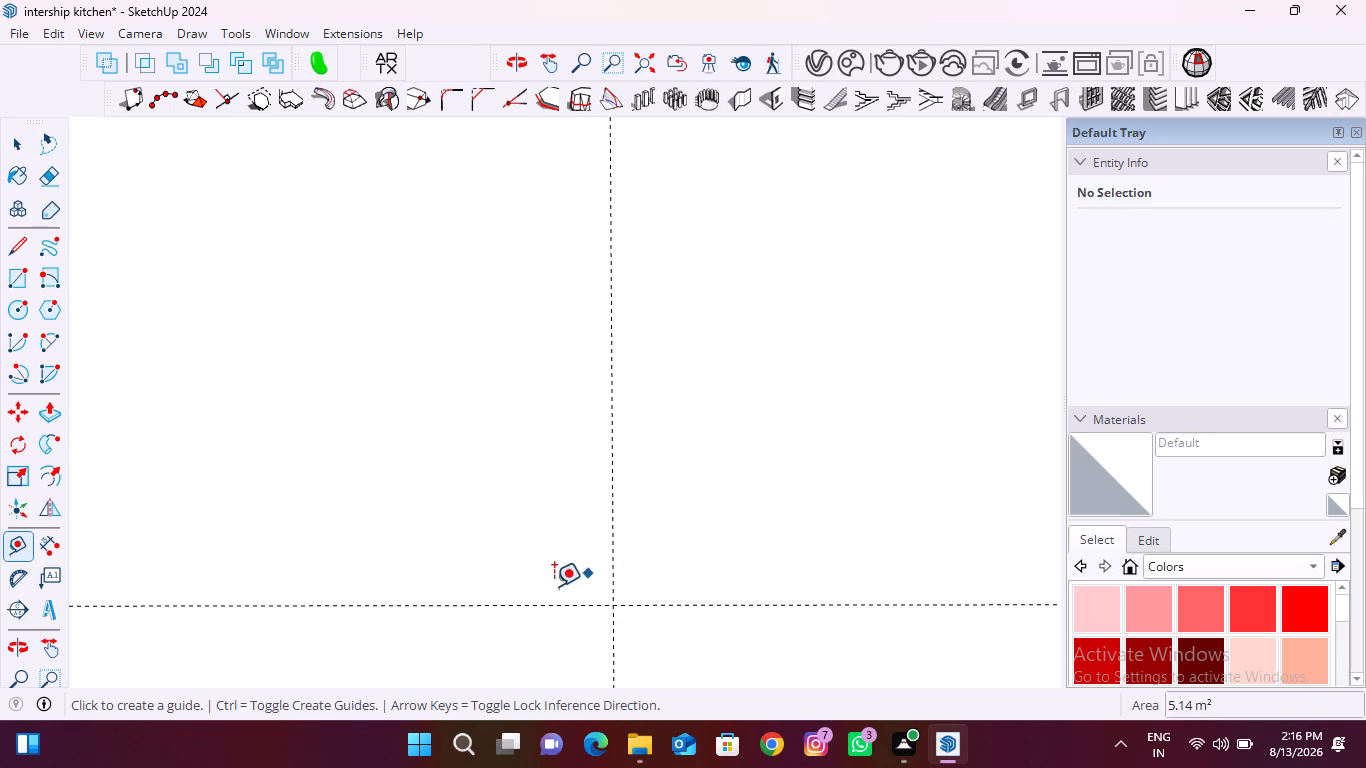
{"action": "left_click", "coordinate": [615, 556]}
{"action": "type", "text": "3.5"}
{"action": "key", "text": "Return"}
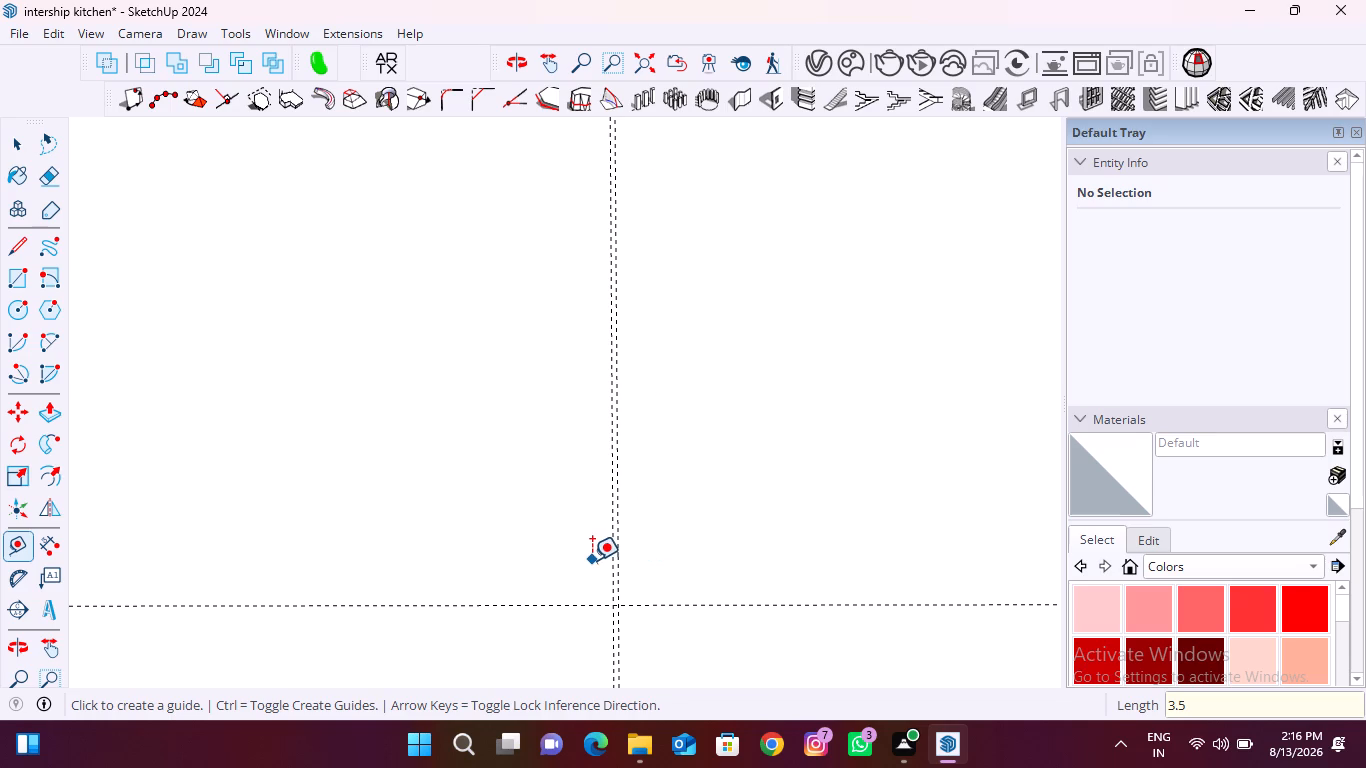
{"action": "scroll", "coordinate": [592, 560], "scroll_direction": "up", "scroll_amount": 8}
{"action": "left_click", "coordinate": [654, 557]}
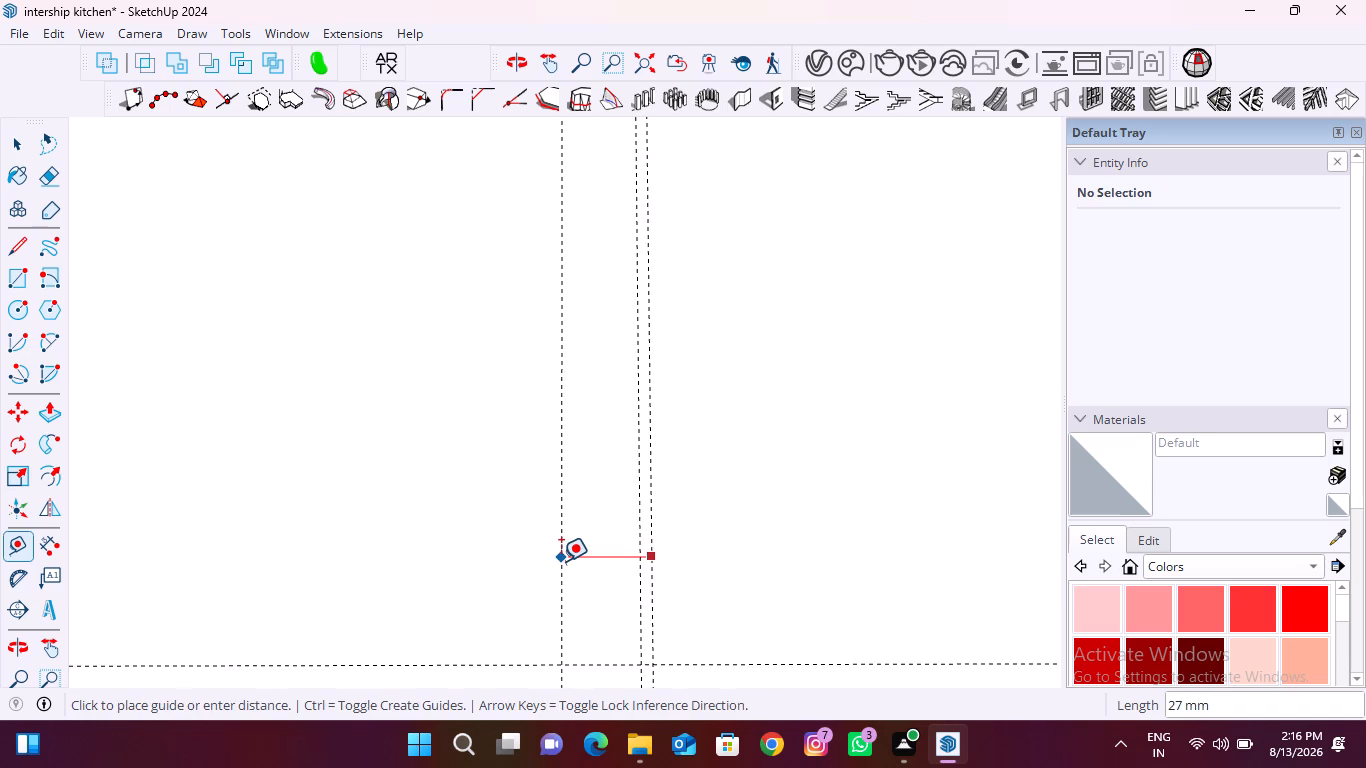
{"action": "key", "text": "7"}
{"action": "key", "text": "Return"}
{"action": "key", "text": "space"}
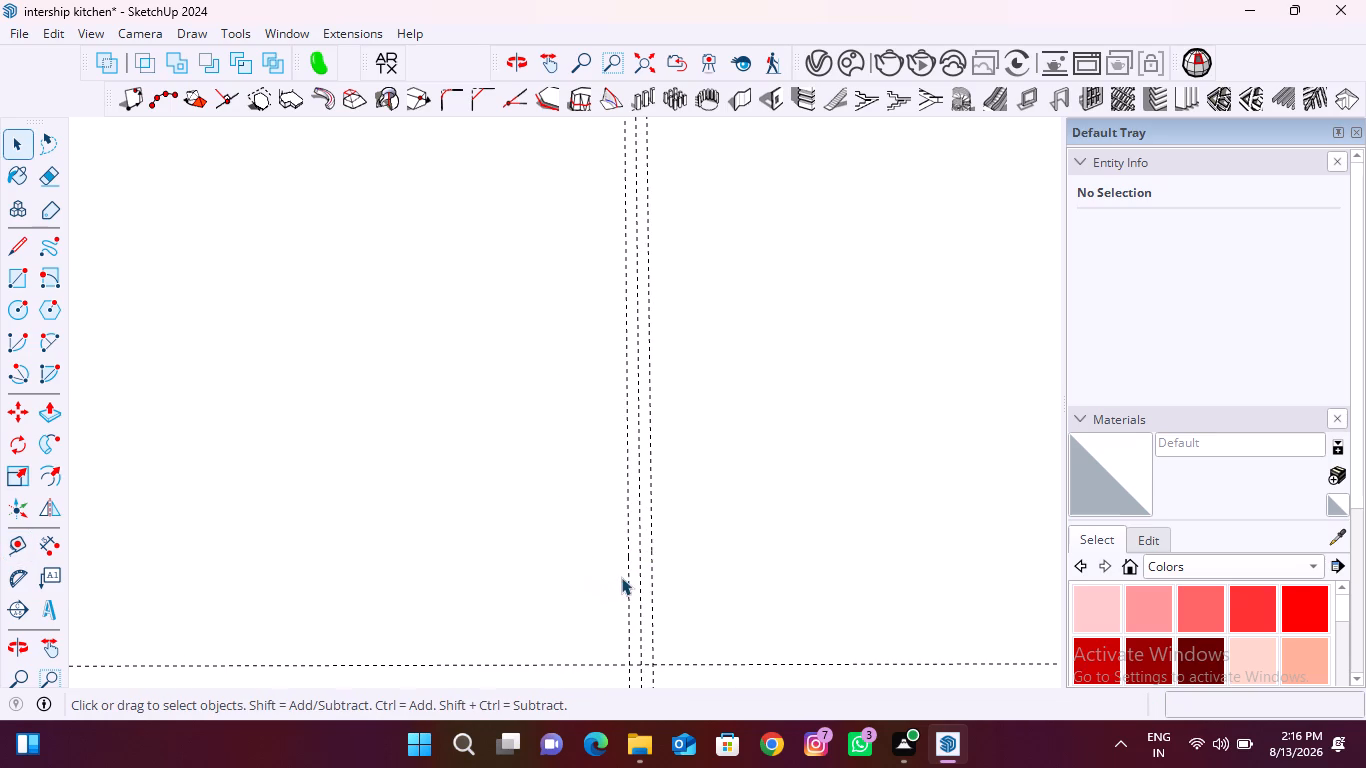
{"action": "left_click", "coordinate": [638, 575]}
{"action": "key", "text": "Delete"}
Replace the fourth vertical guide with a pair 7 mm apart, offset 3.5 mm to either side, deleting the original middle guide.
{"action": "scroll", "coordinate": [448, 544], "scroll_direction": "down", "scroll_amount": 6}
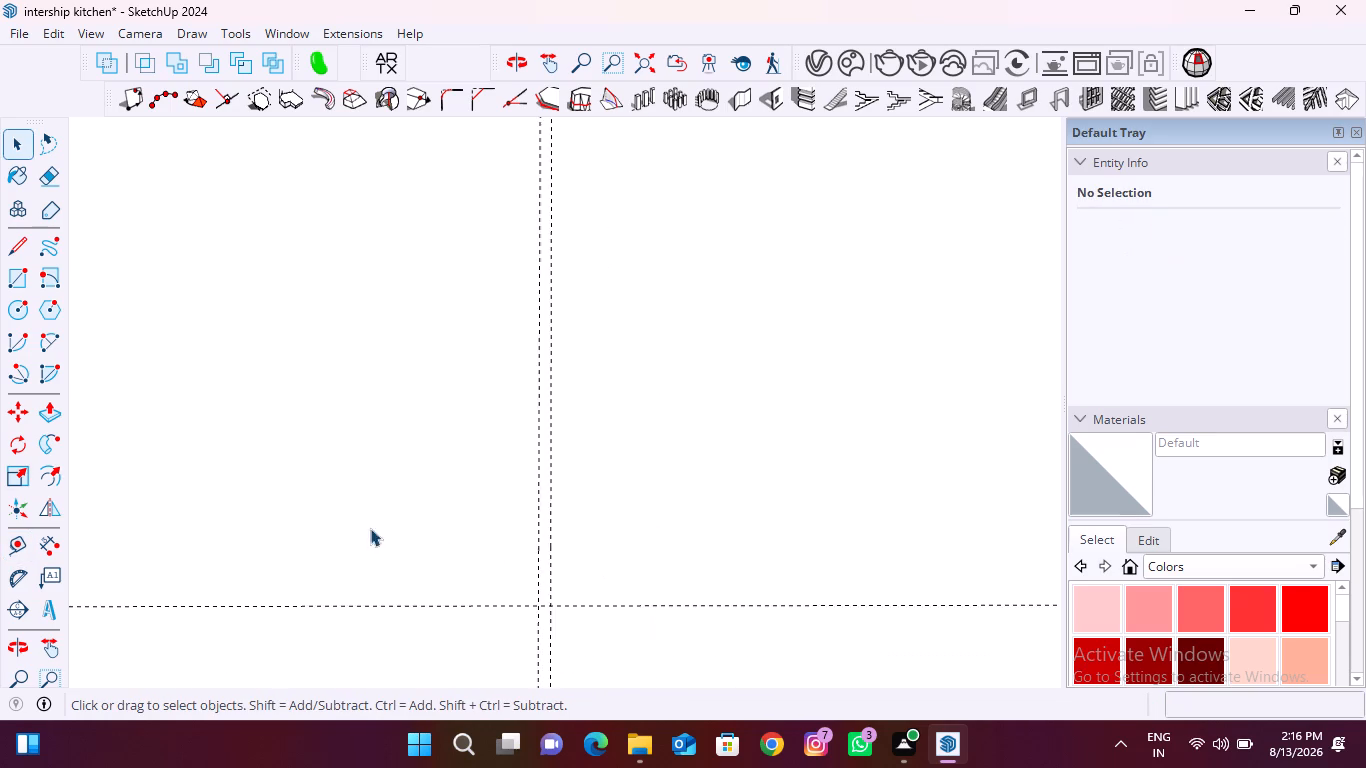
{"action": "scroll", "coordinate": [370, 528], "scroll_direction": "down", "scroll_amount": 20}
{"action": "scroll", "coordinate": [519, 557], "scroll_direction": "up", "scroll_amount": 10}
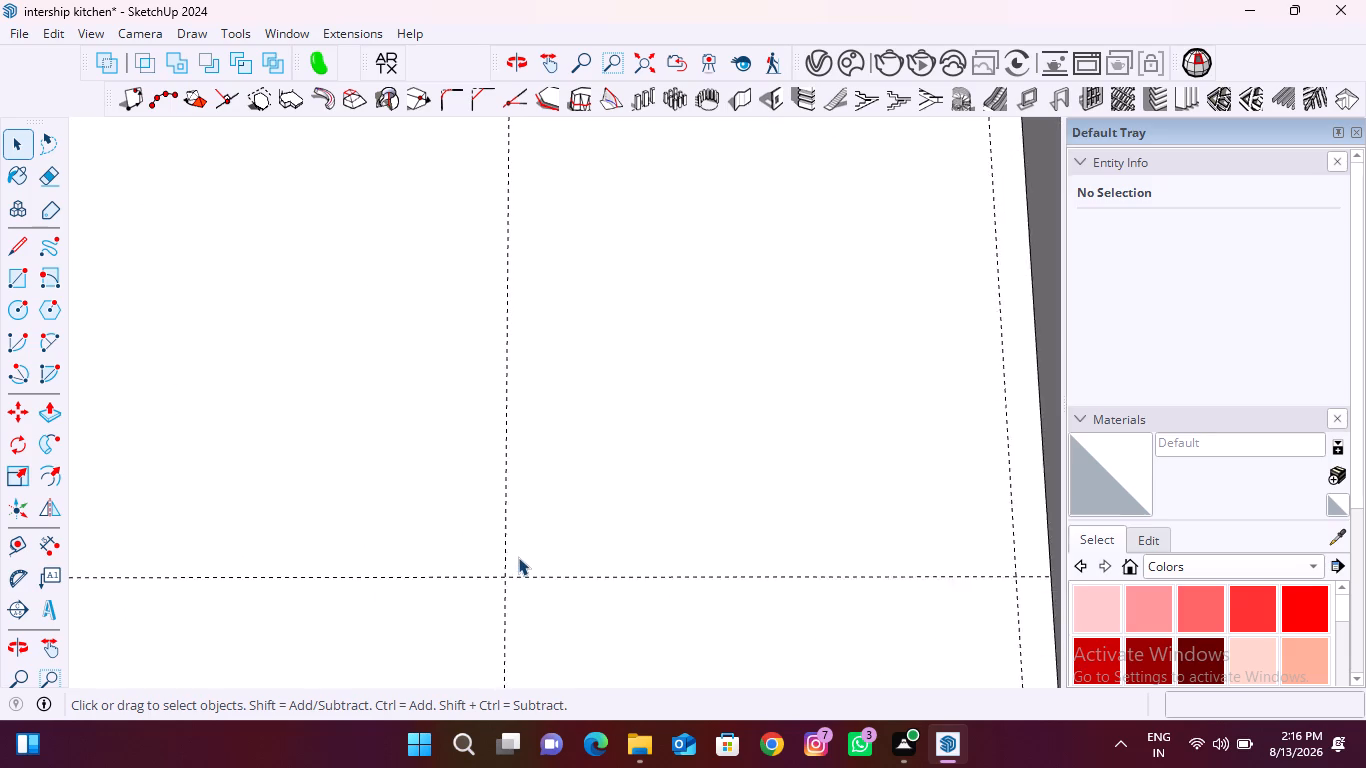
{"action": "scroll", "coordinate": [518, 557], "scroll_direction": "up", "scroll_amount": 8}
{"action": "key", "text": "t"}
{"action": "left_click", "coordinate": [487, 553]}
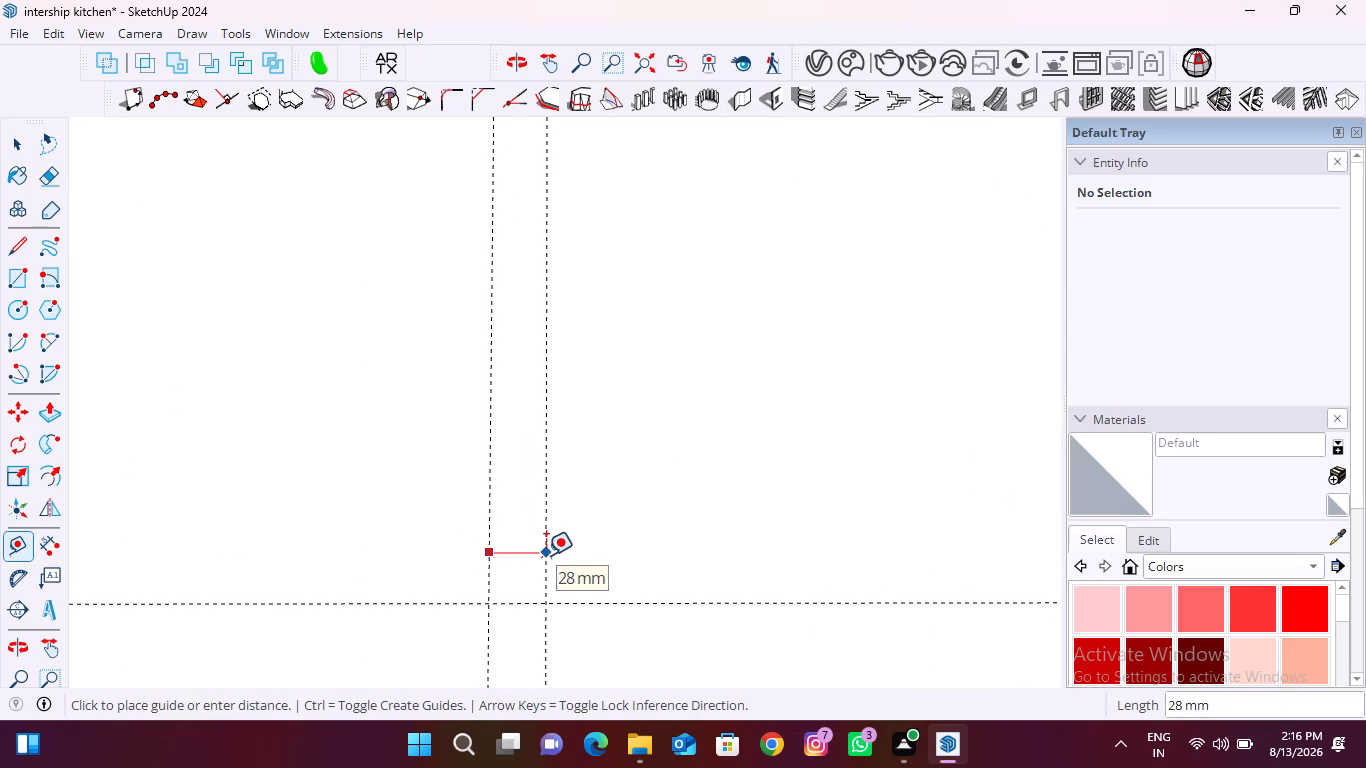
{"action": "type", "text": "3.5"}
{"action": "key", "text": "Return"}
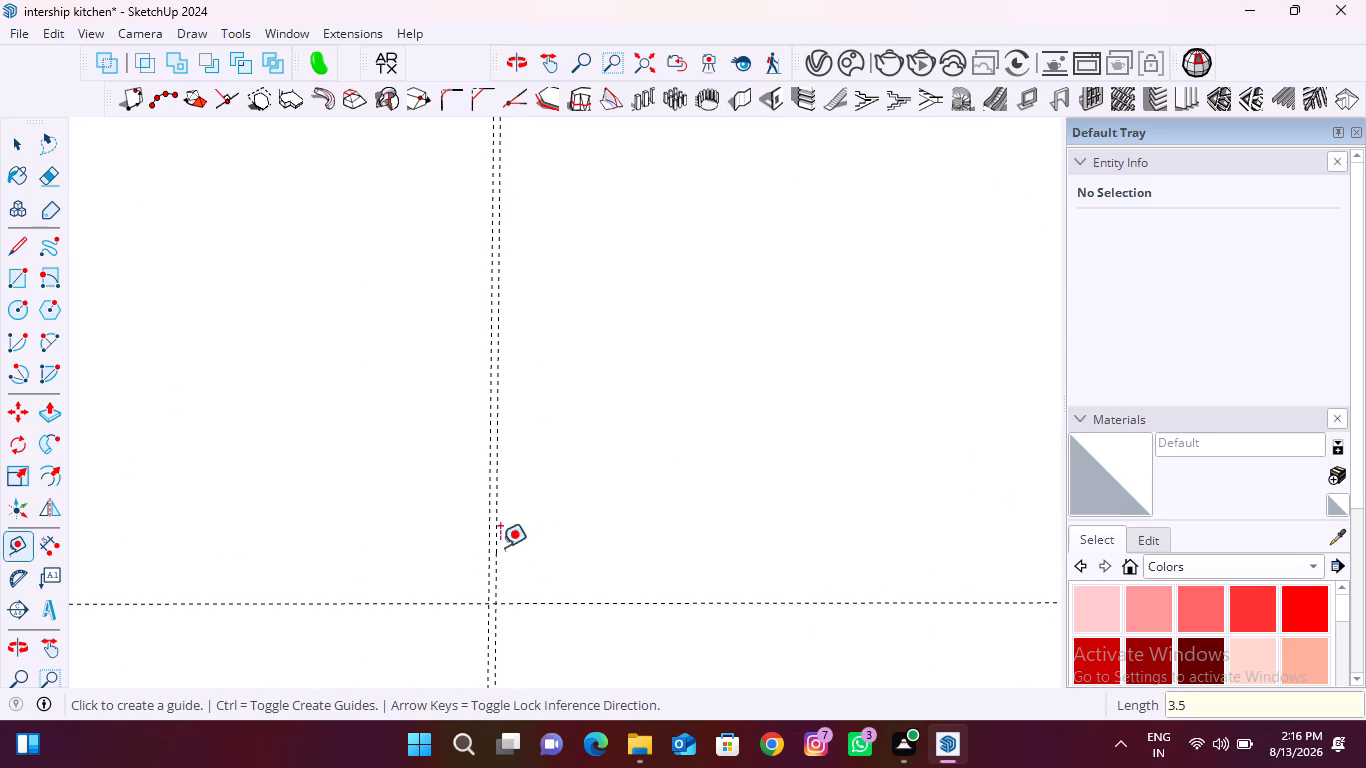
{"action": "scroll", "coordinate": [447, 547], "scroll_direction": "up", "scroll_amount": 6}
{"action": "left_click", "coordinate": [537, 549]}
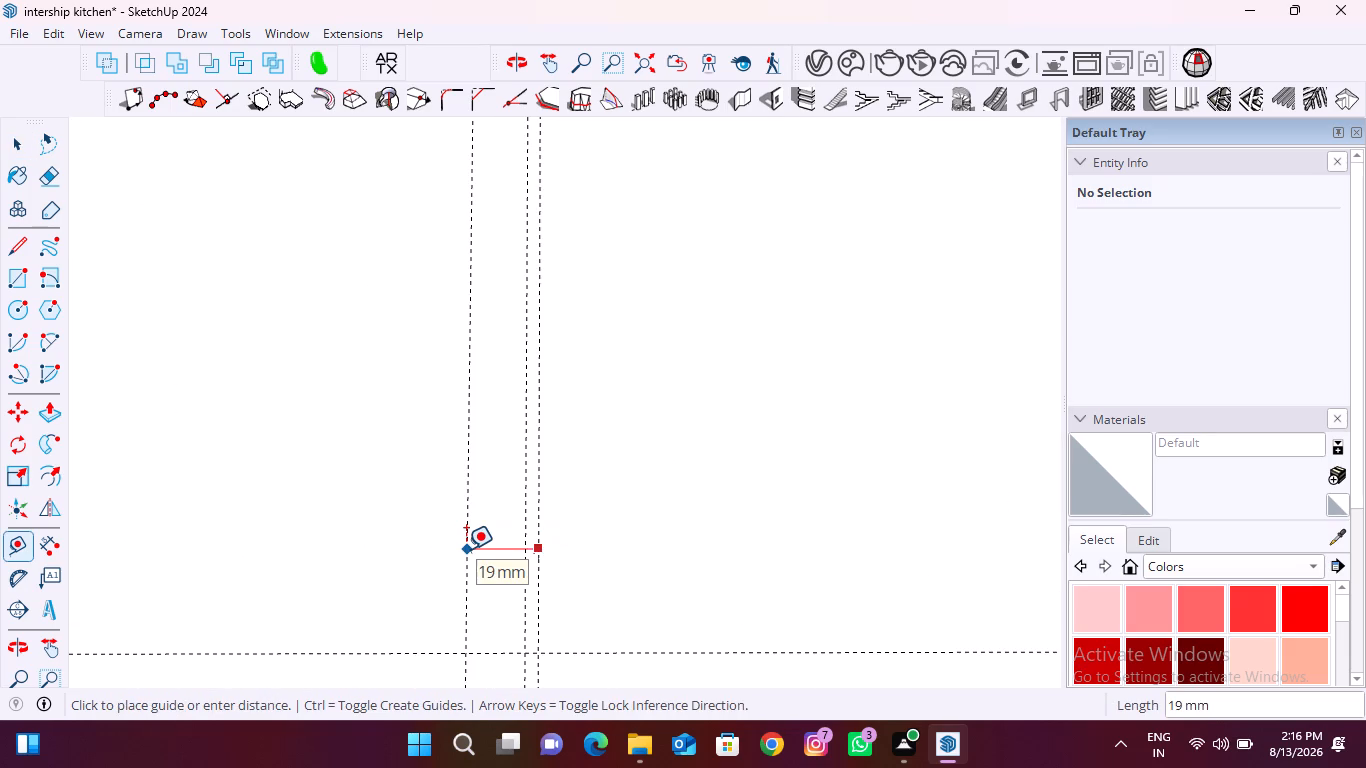
{"action": "key", "text": "7"}
{"action": "key", "text": "Return"}
{"action": "key", "text": "space"}
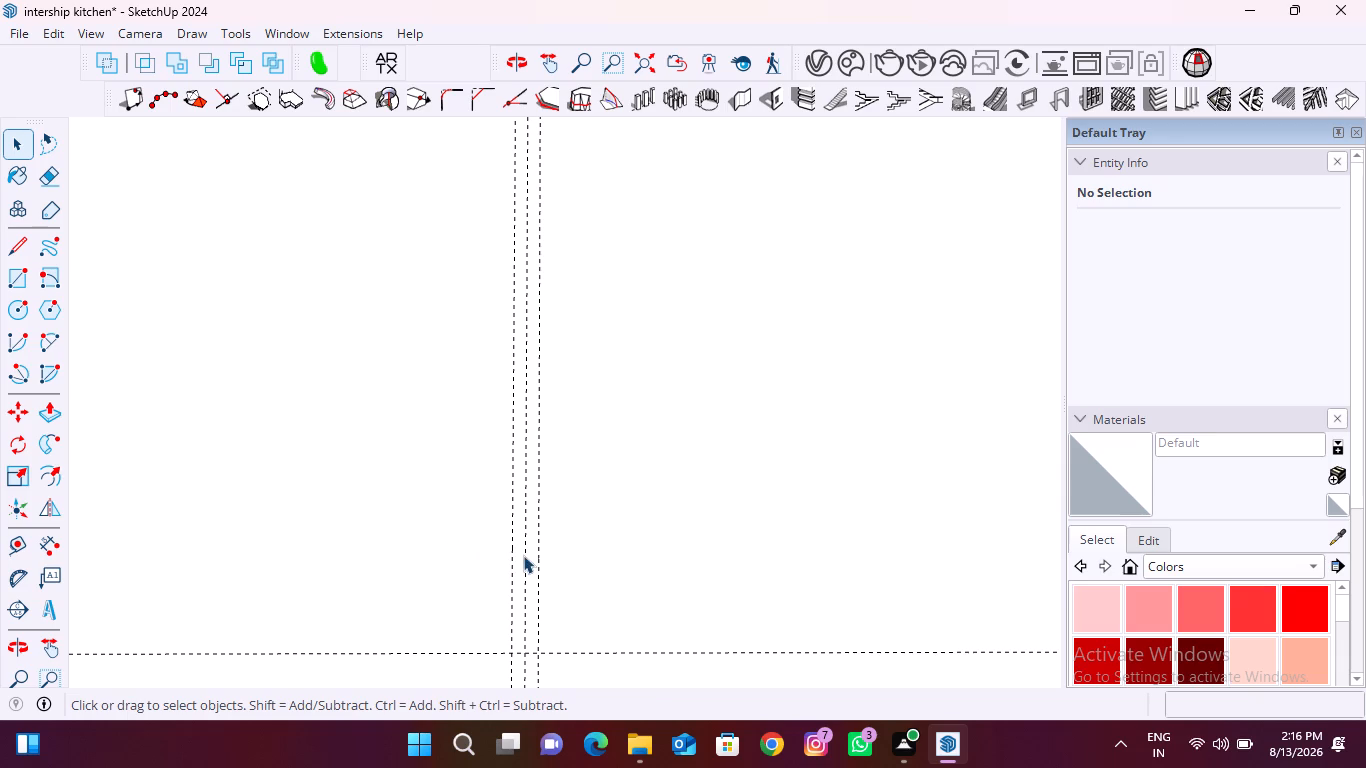
{"action": "left_click", "coordinate": [523, 555]}
{"action": "key", "text": "Delete"}
Replace the fifth vertical guide, beside the right wall, with a pair 7 mm apart, 3.5 mm to either side, deleting the middle guide.
{"action": "scroll", "coordinate": [373, 539], "scroll_direction": "down", "scroll_amount": 20}
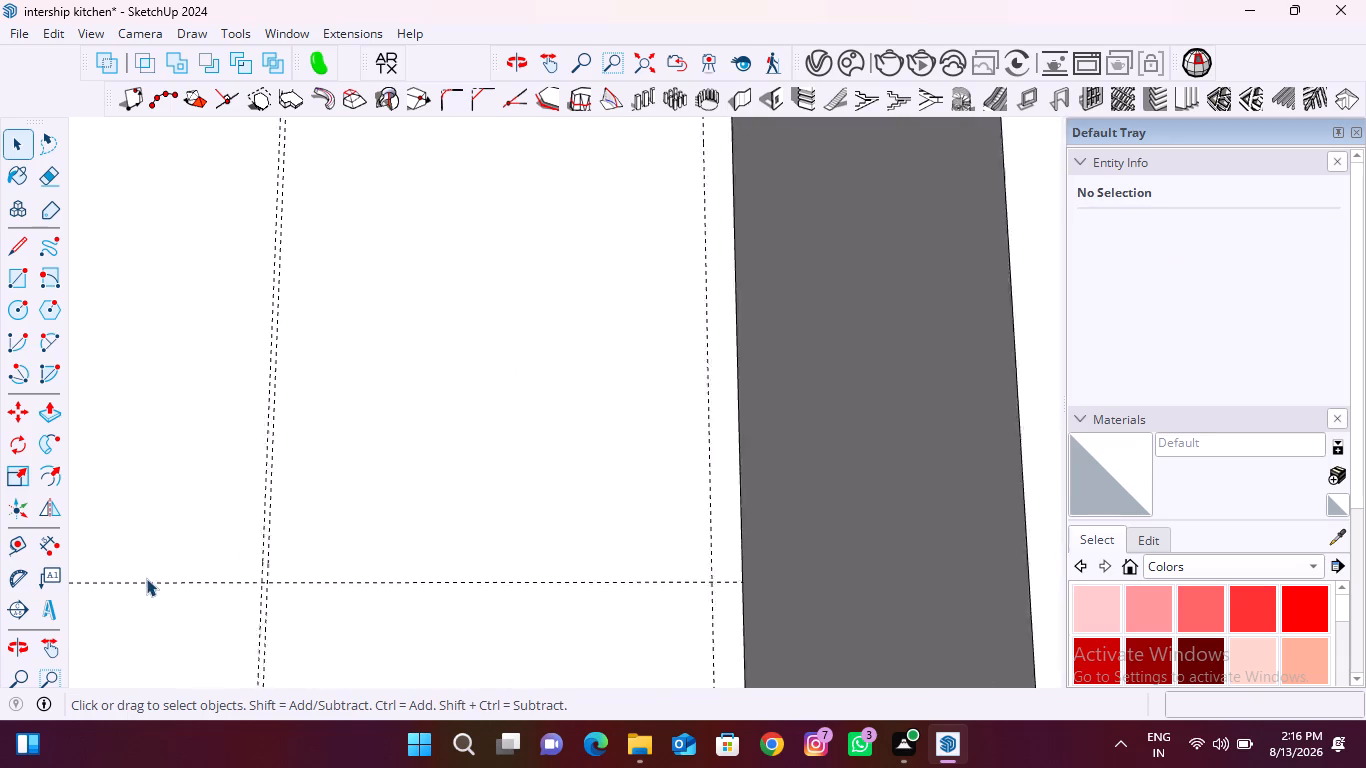
{"action": "scroll", "coordinate": [605, 572], "scroll_direction": "up", "scroll_amount": 20}
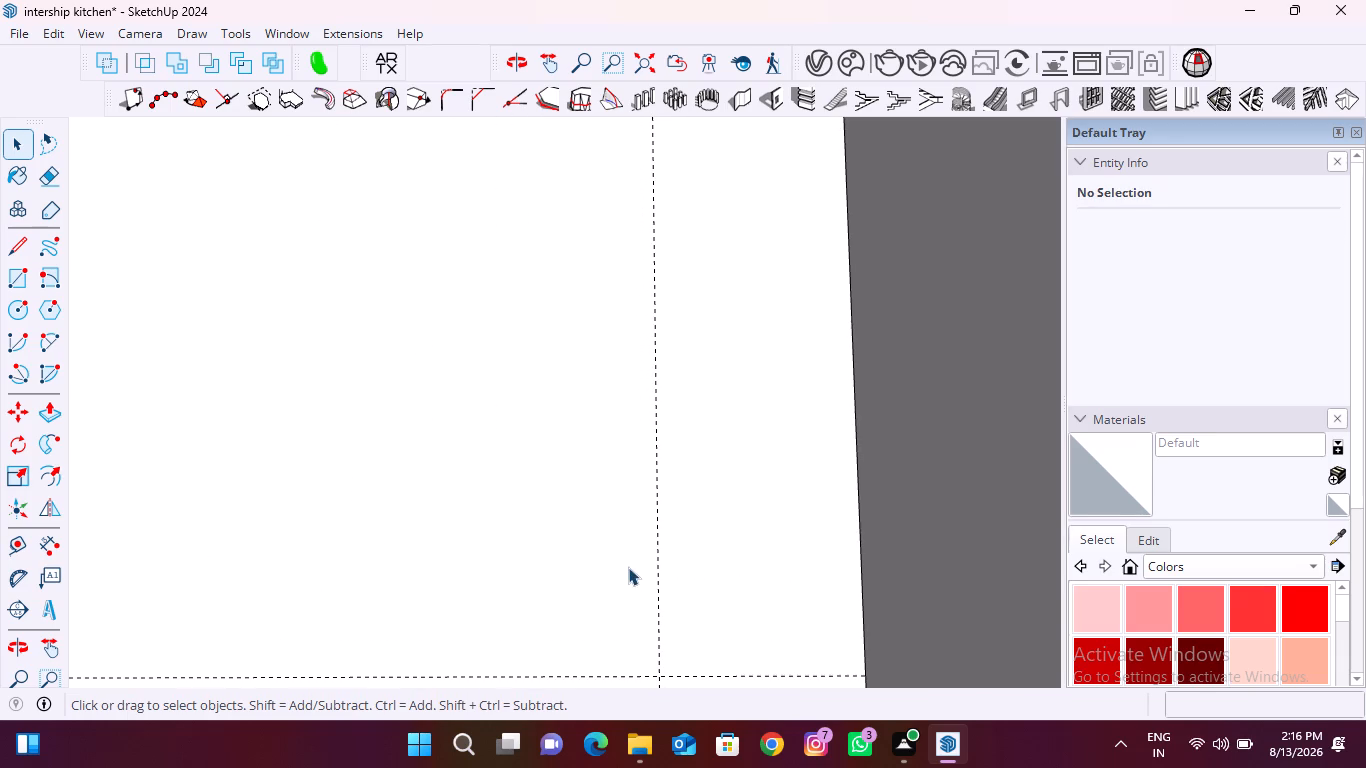
{"action": "key", "text": "t"}
{"action": "left_click", "coordinate": [658, 556]}
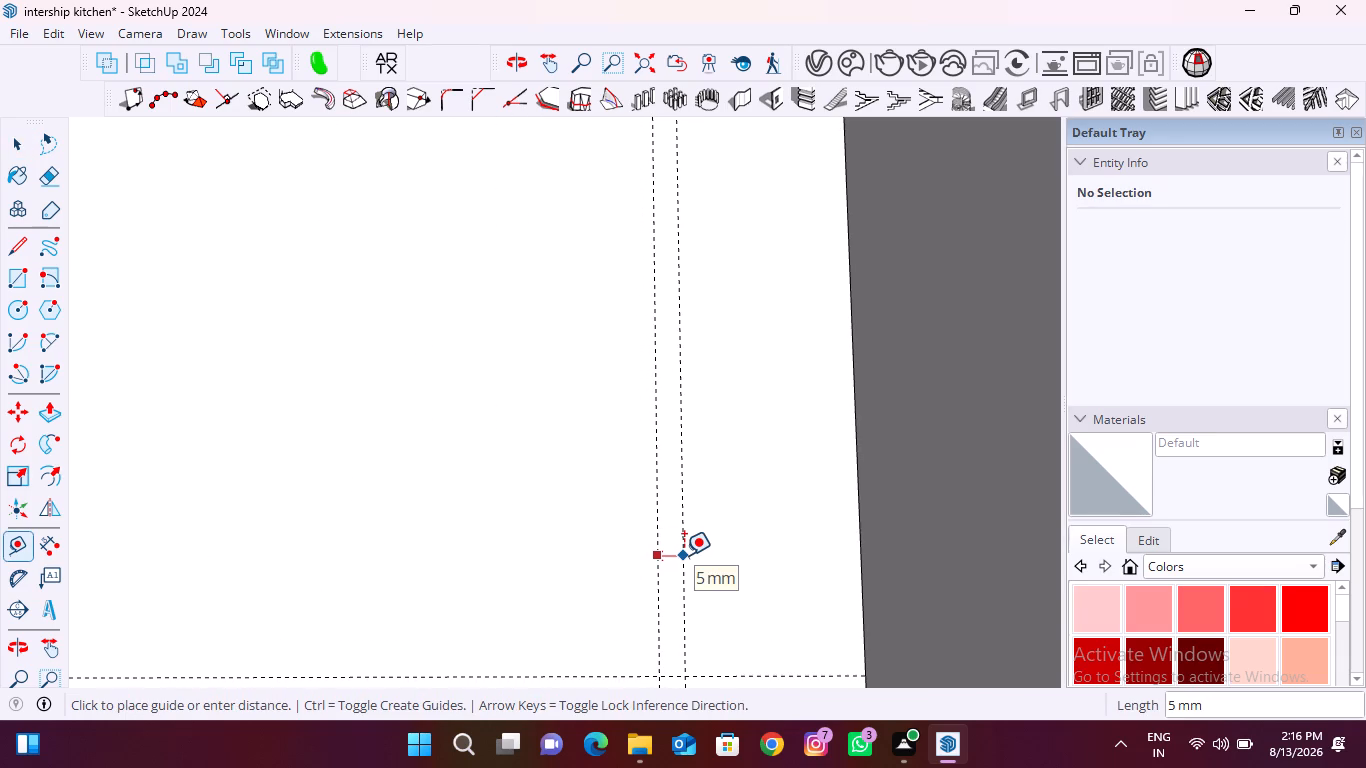
{"action": "type", "text": "3.5"}
{"action": "key", "text": "Return"}
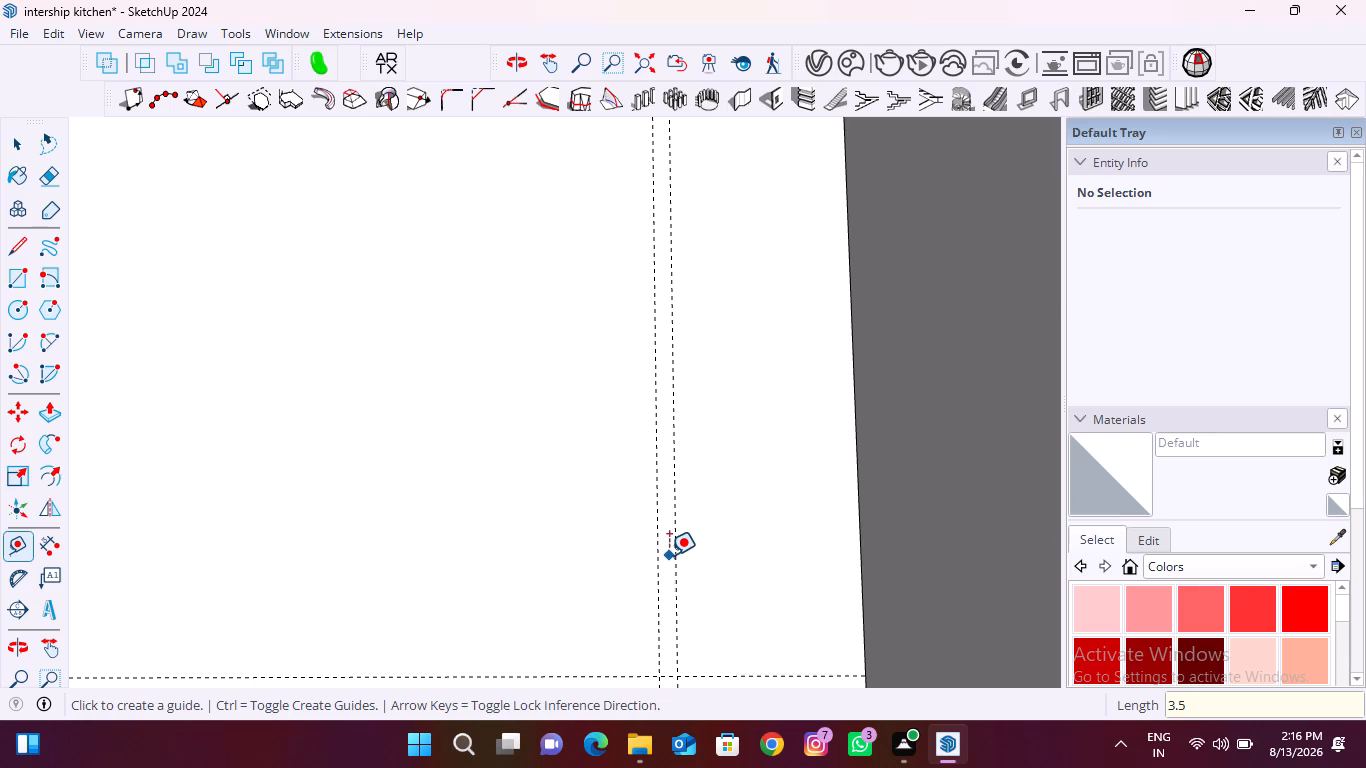
{"action": "left_click", "coordinate": [678, 552]}
{"action": "key", "text": "7"}
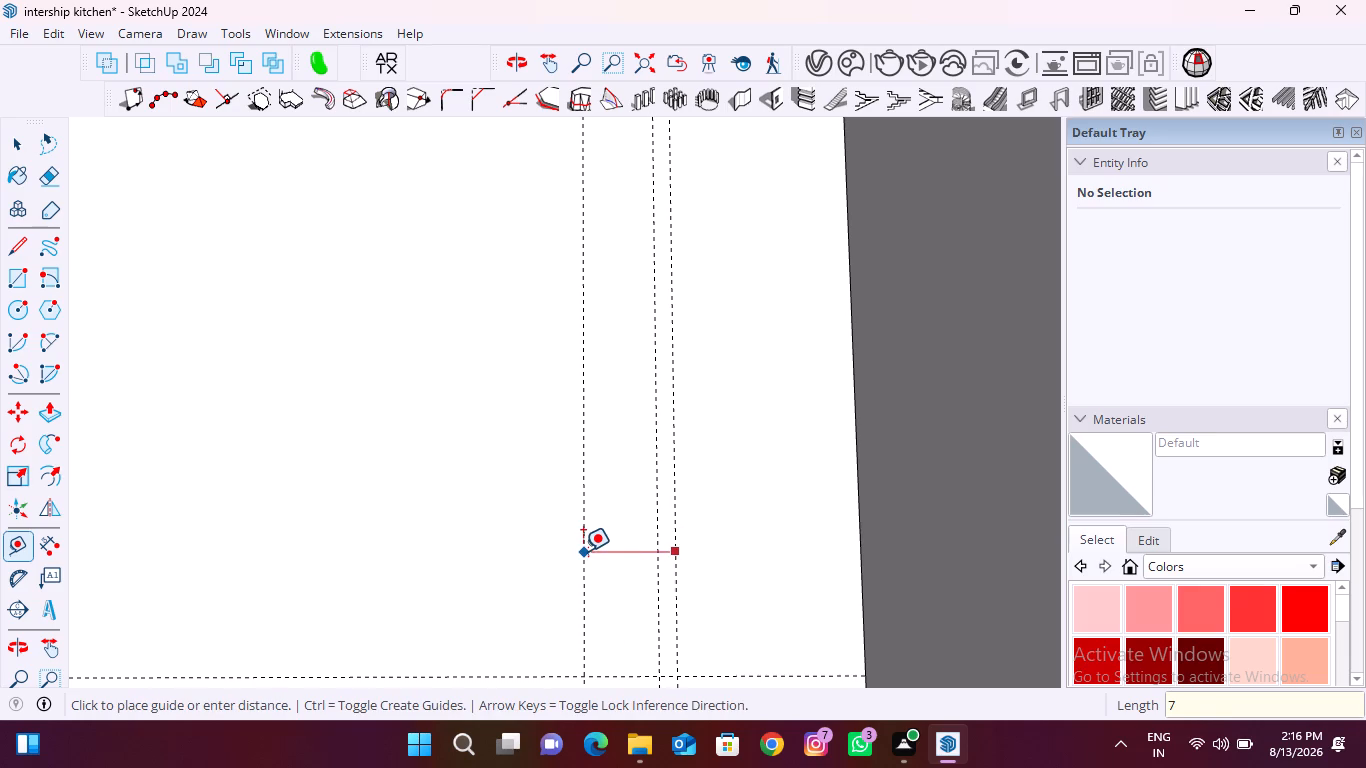
{"action": "key", "text": "Return"}
{"action": "key", "text": "space"}
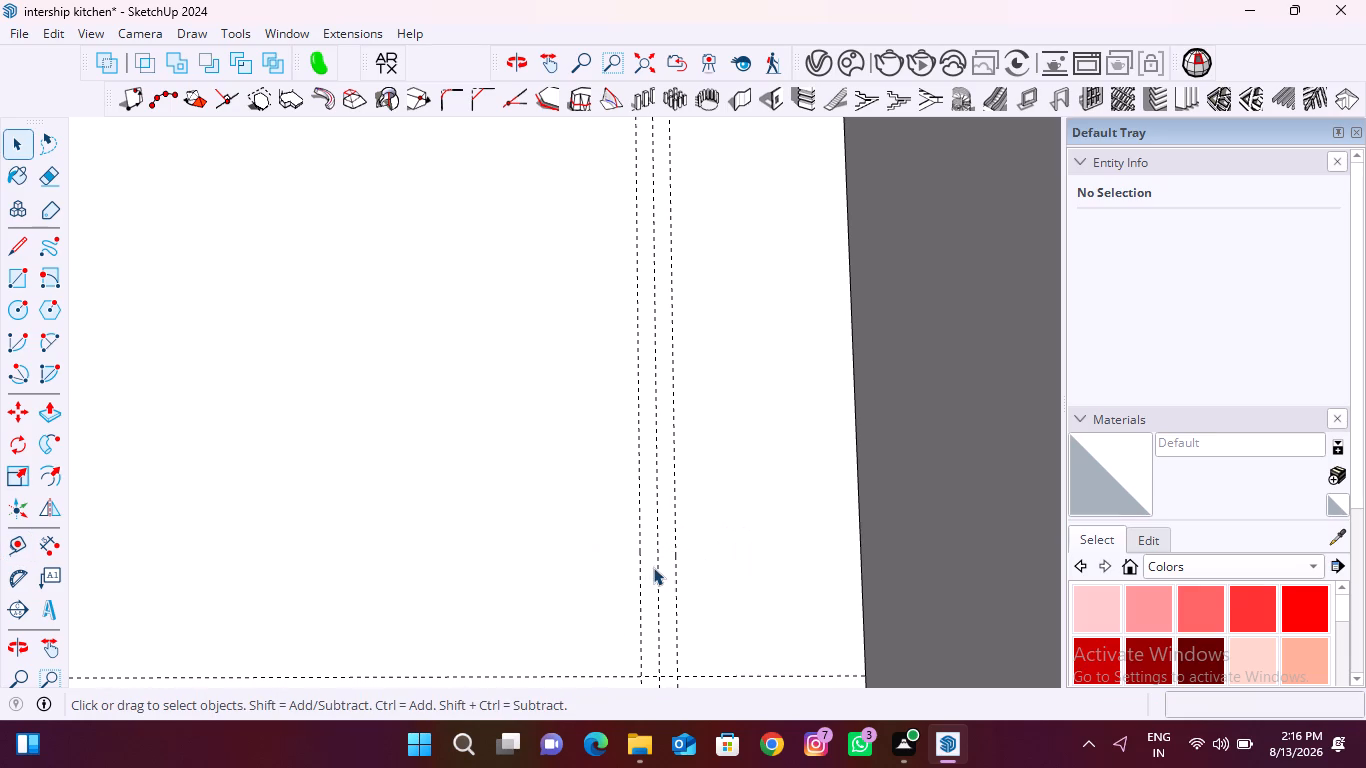
{"action": "left_click", "coordinate": [657, 568]}
{"action": "key", "text": "Delete"}
Draw a narrow filler rectangle about 37 x 1030 mm between the left wall edge and the first guide pair, spanning both horizontal guides.
{"action": "scroll", "coordinate": [657, 568], "scroll_direction": "down", "scroll_amount": 20}
{"action": "scroll", "coordinate": [657, 568], "scroll_direction": "down", "scroll_amount": 12}
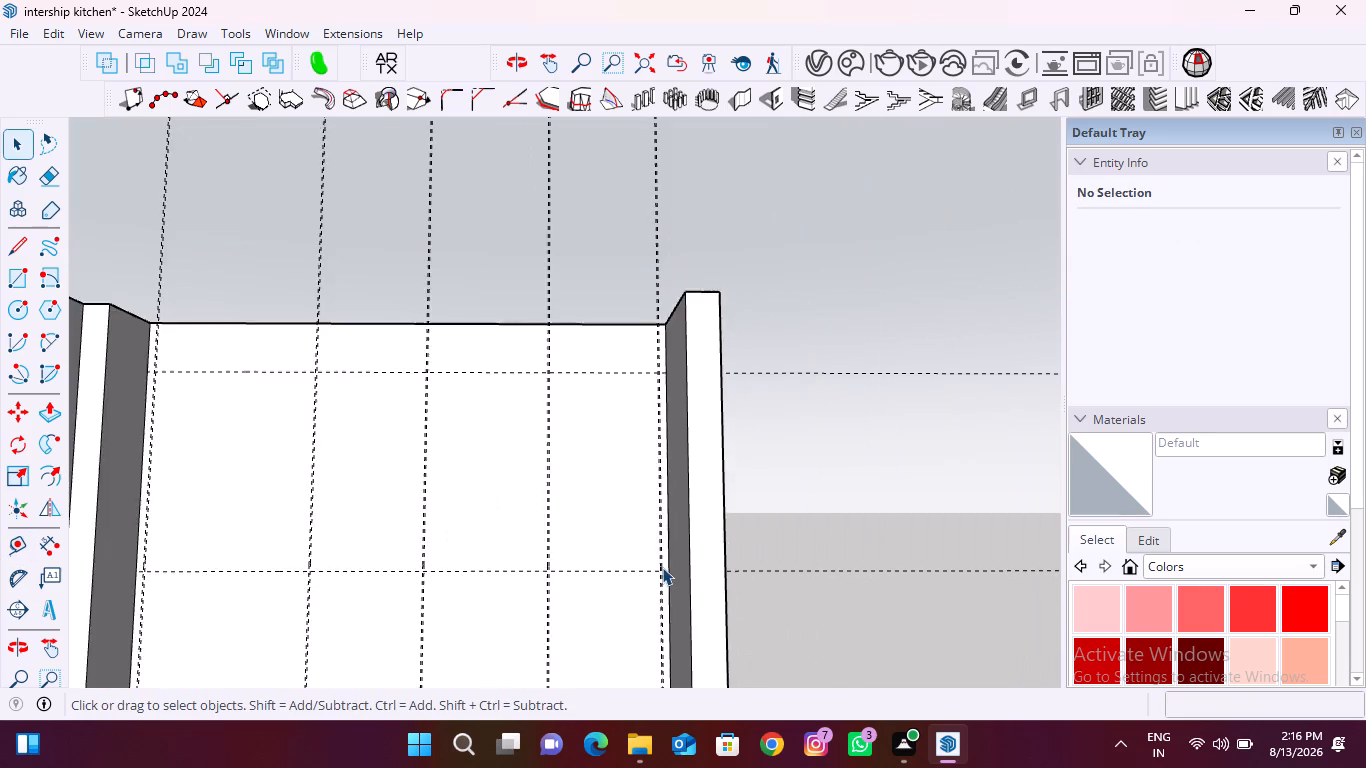
{"action": "scroll", "coordinate": [662, 567], "scroll_direction": "down", "scroll_amount": 5}
{"action": "middle_click_drag", "start_coordinate": [433, 584], "coordinate": [408, 545]}
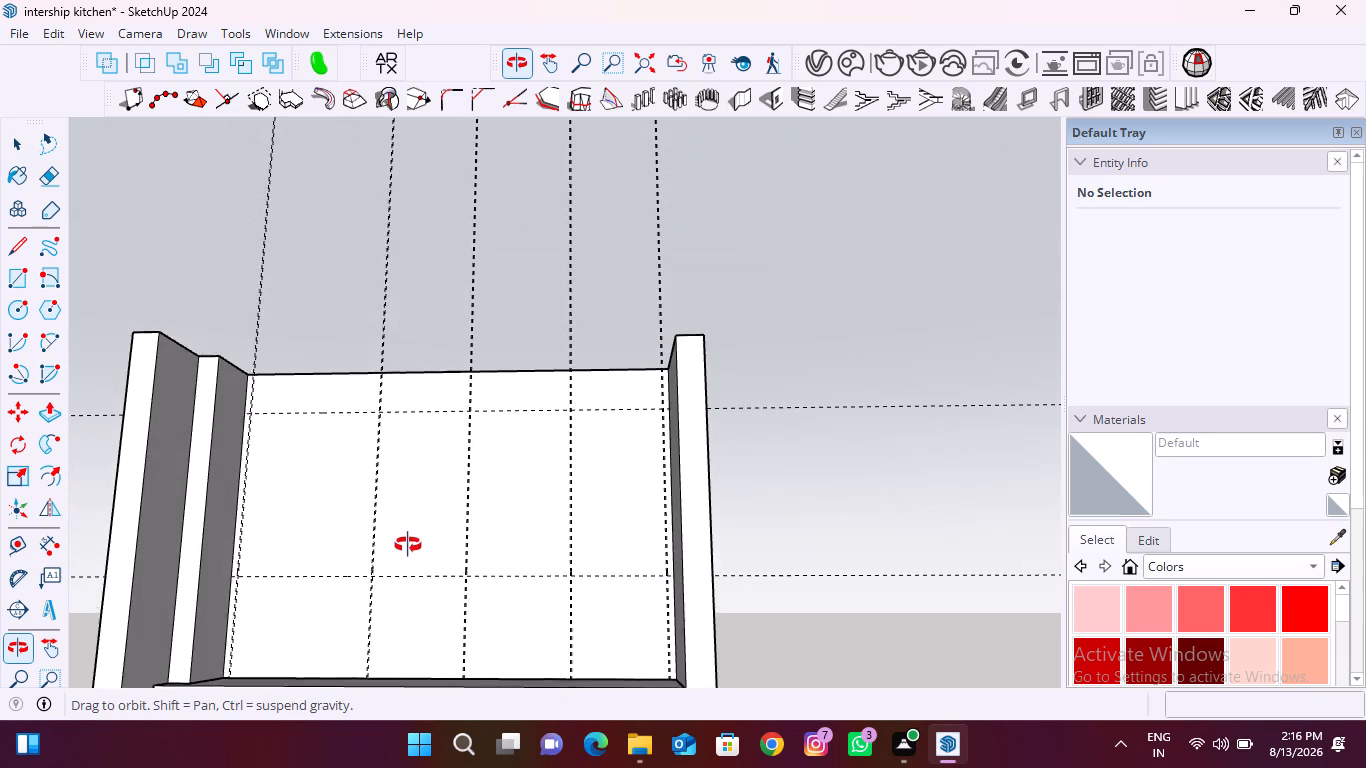
{"action": "middle_click_drag", "start_coordinate": [408, 545], "coordinate": [397, 567]}
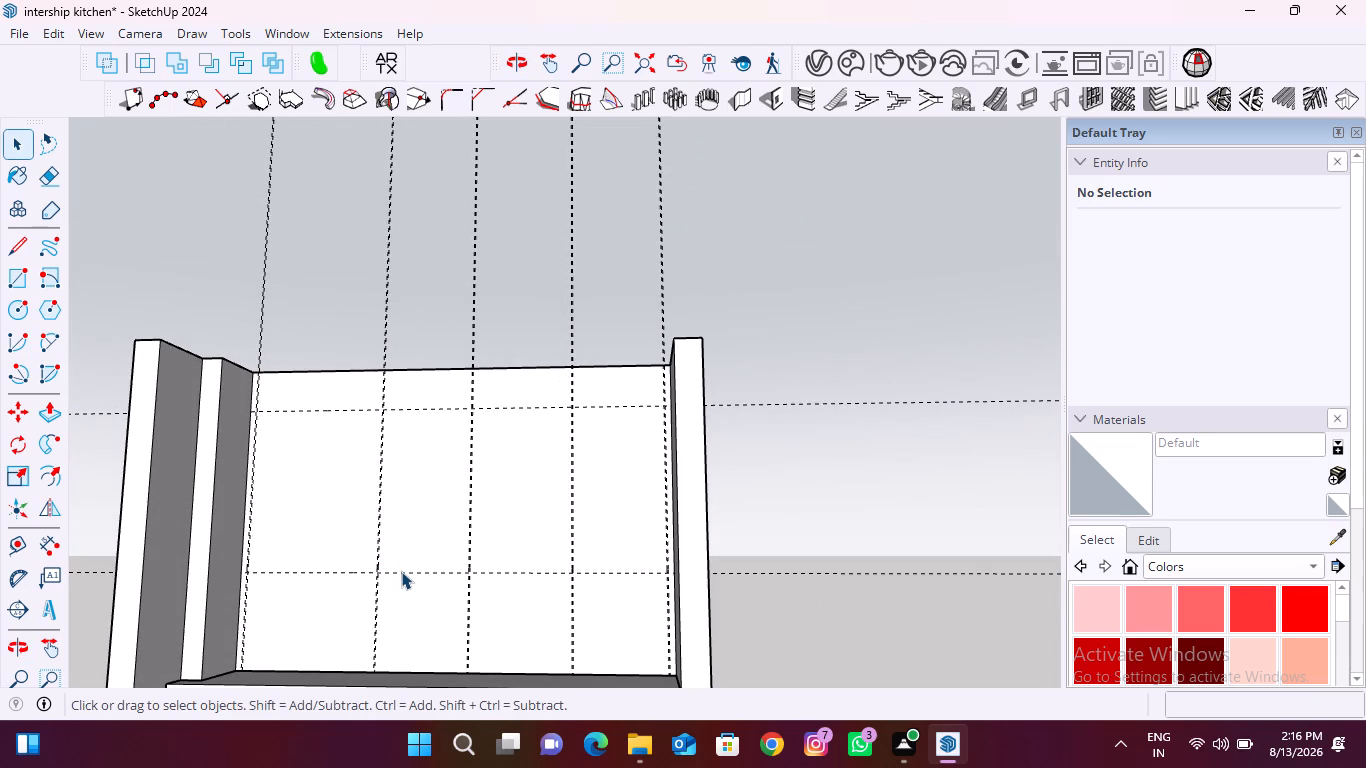
{"action": "key", "text": "r"}
{"action": "scroll", "coordinate": [239, 403], "scroll_direction": "up", "scroll_amount": 18}
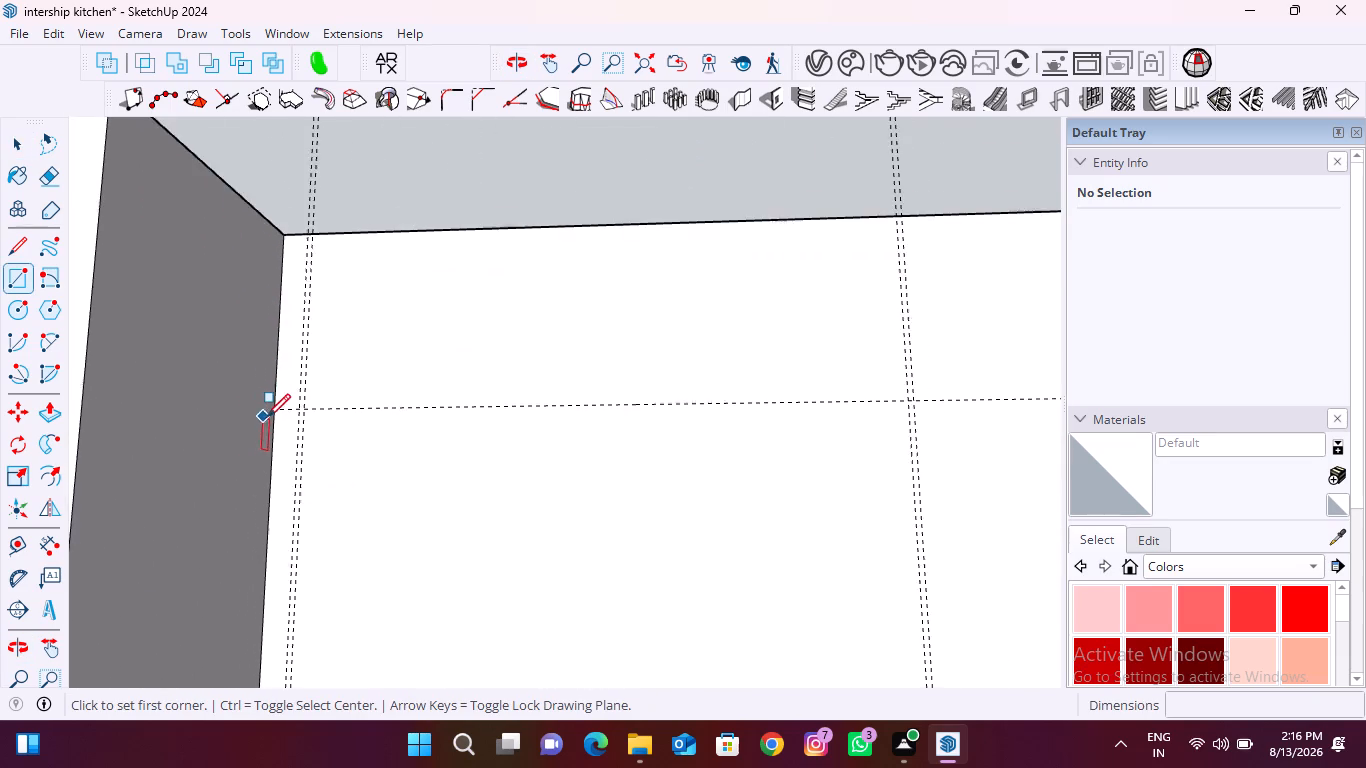
{"action": "scroll", "coordinate": [267, 417], "scroll_direction": "up", "scroll_amount": 11}
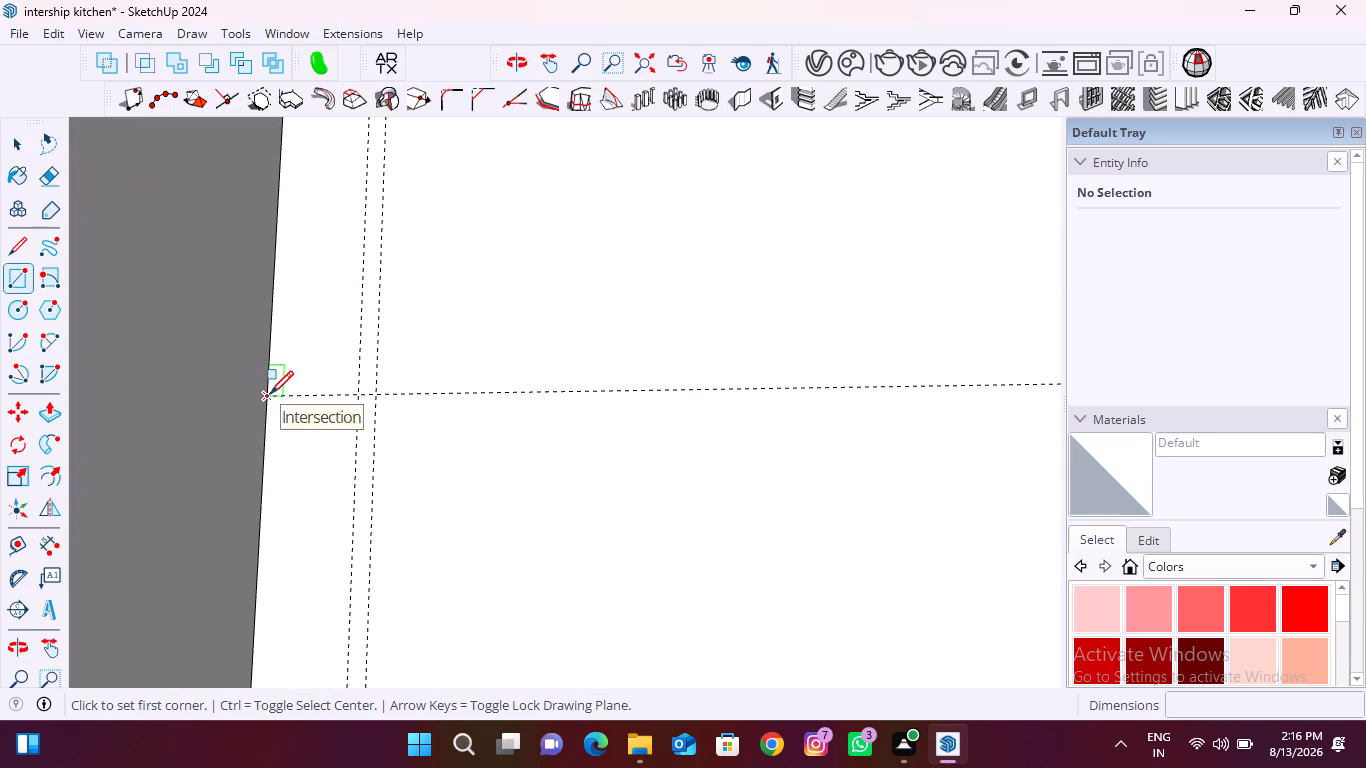
{"action": "left_click", "coordinate": [270, 394]}
{"action": "scroll", "coordinate": [308, 376], "scroll_direction": "down", "scroll_amount": 20}
{"action": "scroll", "coordinate": [308, 376], "scroll_direction": "down", "scroll_amount": 7}
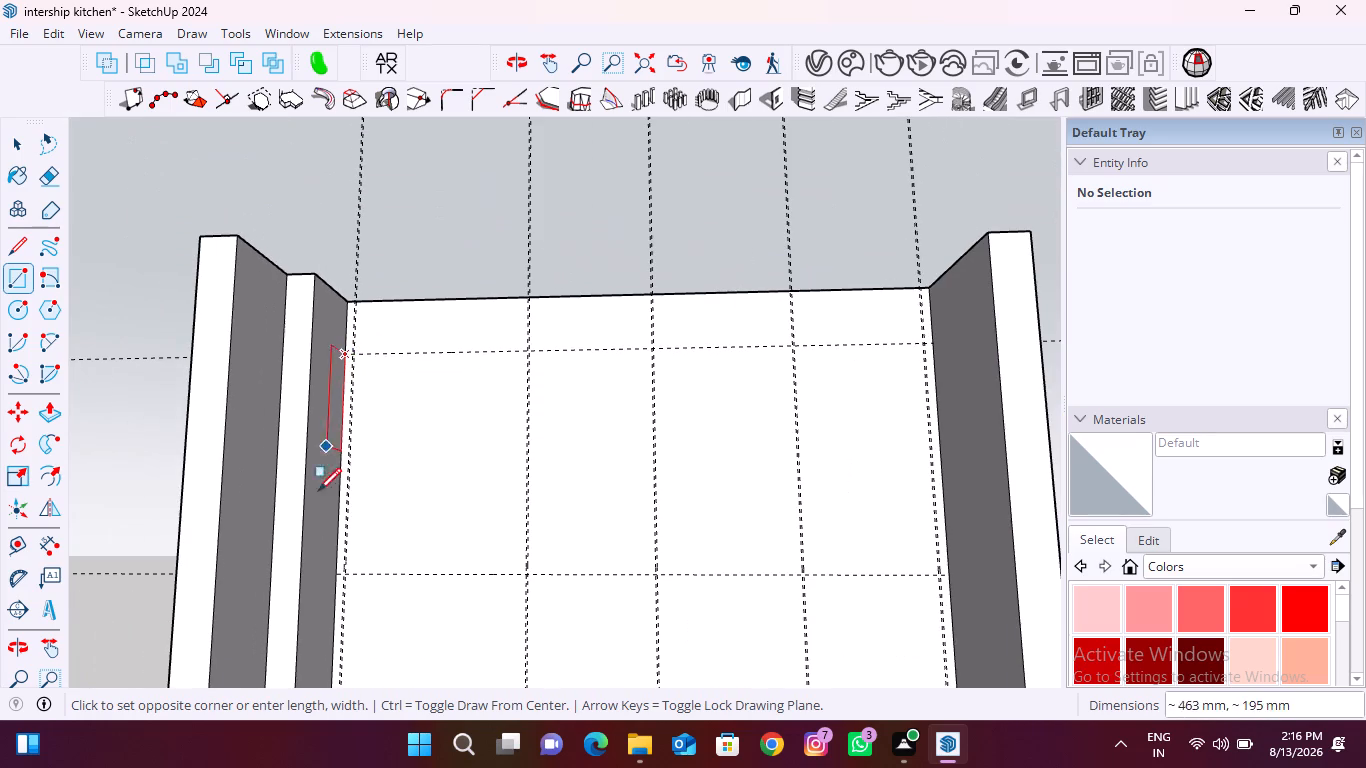
{"action": "scroll", "coordinate": [330, 555], "scroll_direction": "up", "scroll_amount": 20}
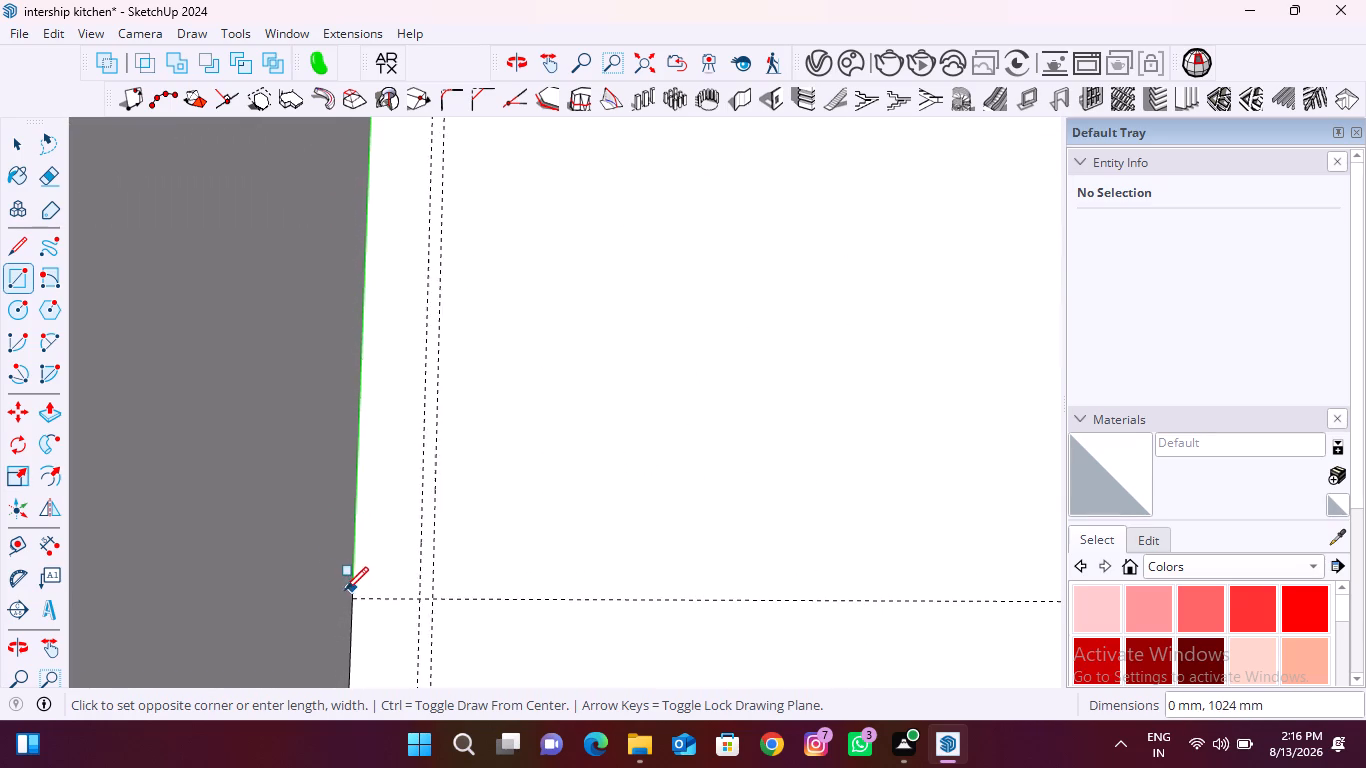
{"action": "scroll", "coordinate": [345, 590], "scroll_direction": "up", "scroll_amount": 9}
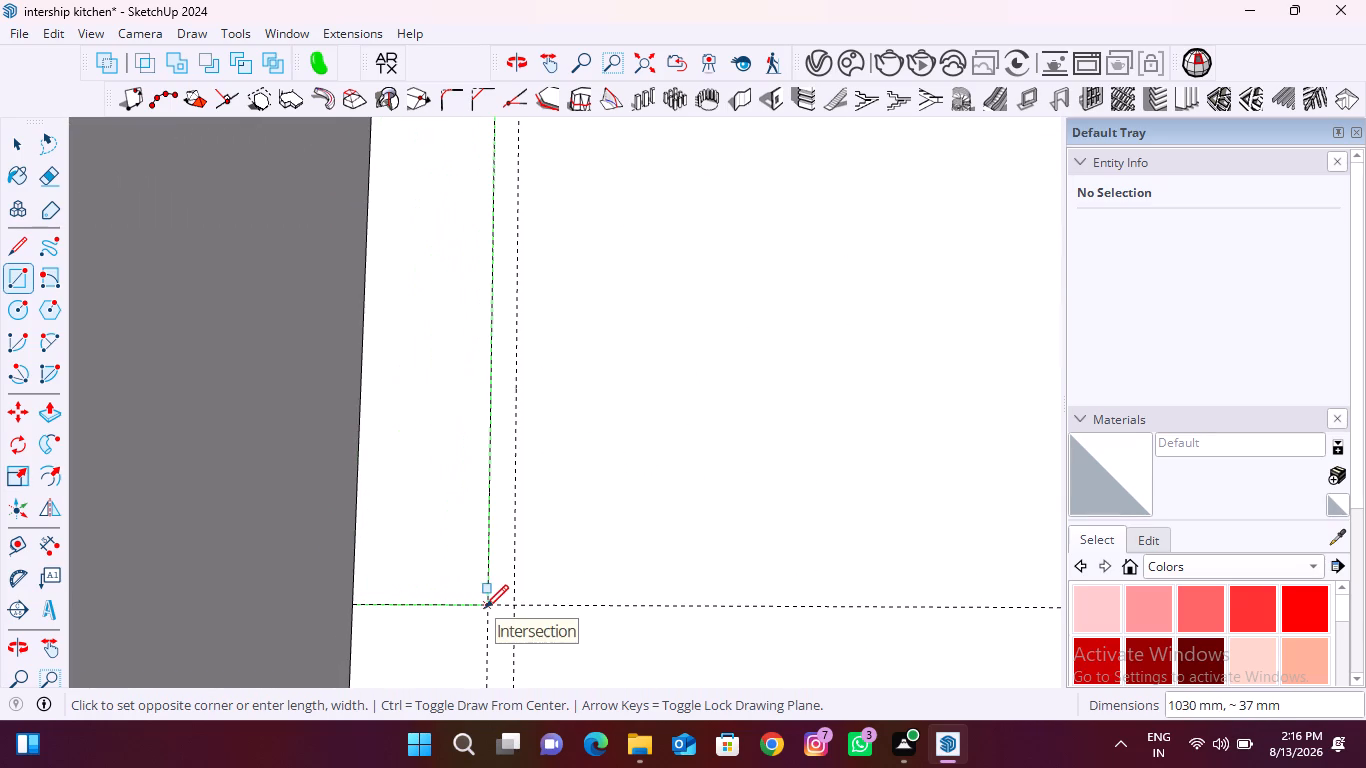
{"action": "left_click", "coordinate": [485, 608]}
Draw the first shutter rectangle, 833 x 1030 mm, between the first and second guide pairs, leaving the 7 mm gaps clear.
{"action": "left_click", "coordinate": [513, 604]}
{"action": "scroll", "coordinate": [355, 652], "scroll_direction": "down", "scroll_amount": 7}
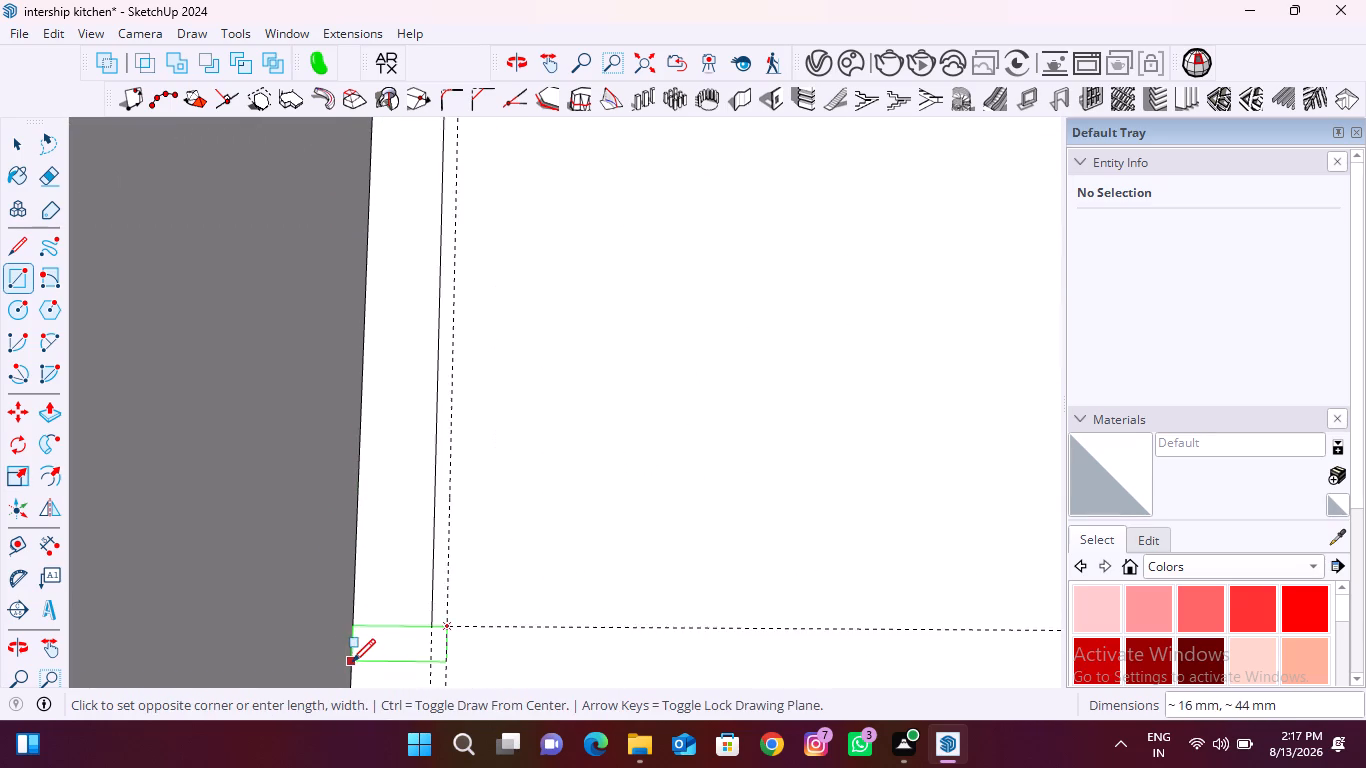
{"action": "scroll", "coordinate": [352, 662], "scroll_direction": "down", "scroll_amount": 20}
{"action": "scroll", "coordinate": [352, 662], "scroll_direction": "down", "scroll_amount": 2}
{"action": "scroll", "coordinate": [598, 372], "scroll_direction": "up", "scroll_amount": 2}
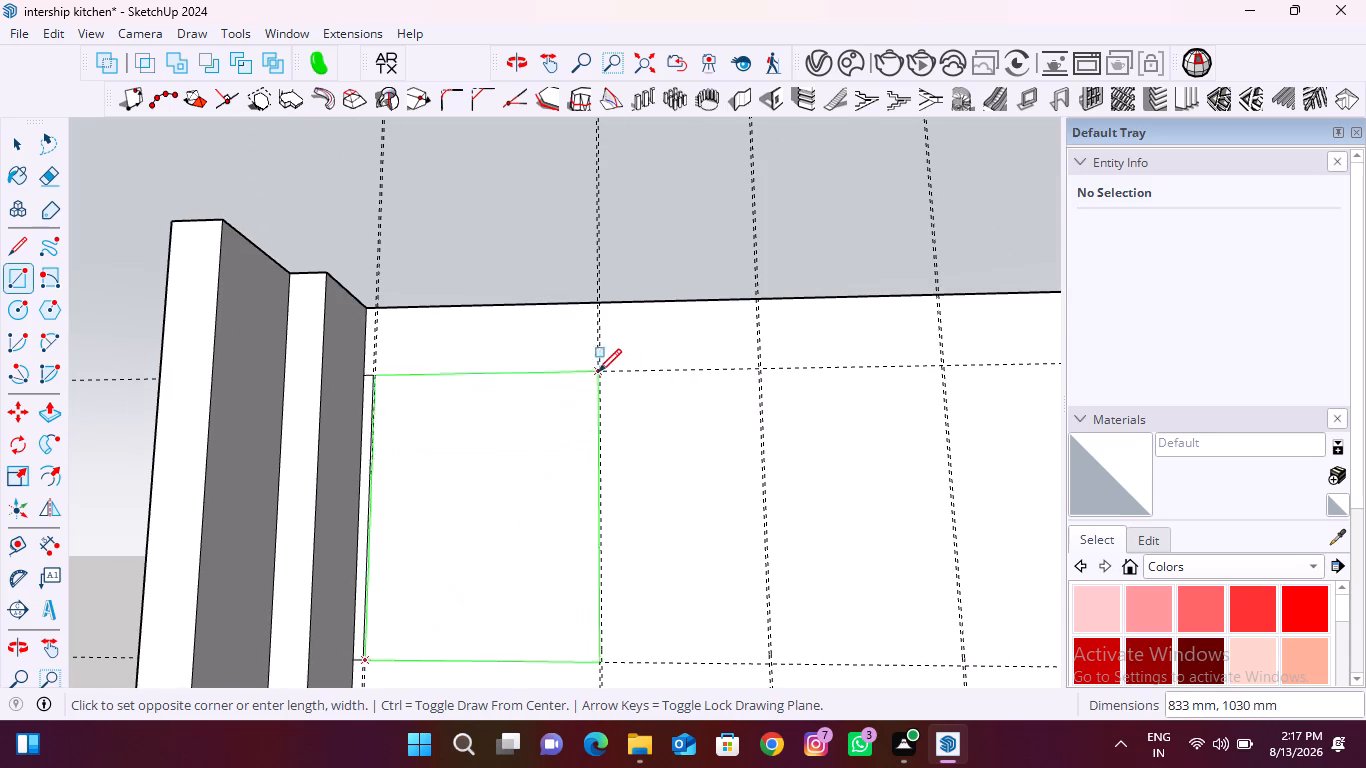
{"action": "scroll", "coordinate": [598, 372], "scroll_direction": "up", "scroll_amount": 20}
{"action": "scroll", "coordinate": [598, 372], "scroll_direction": "up", "scroll_amount": 8}
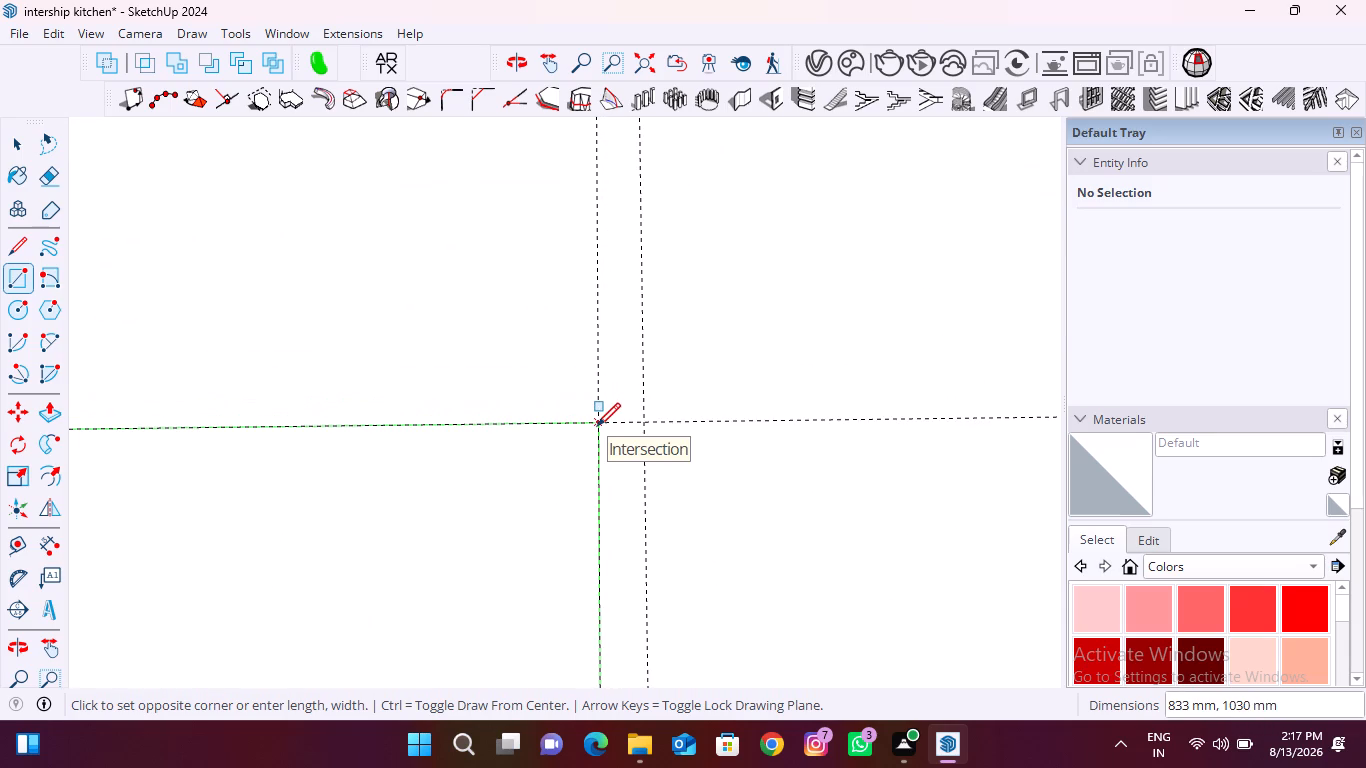
{"action": "left_click", "coordinate": [597, 426]}
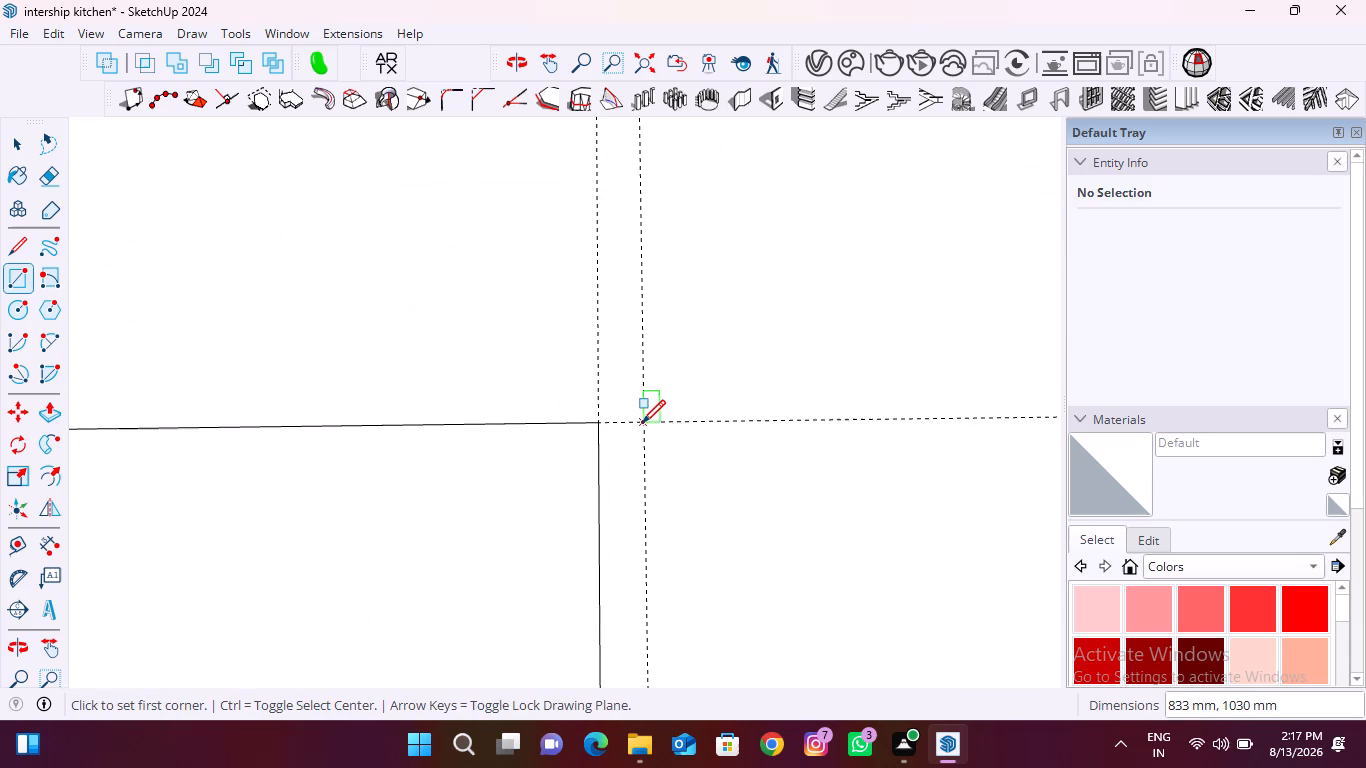
Draw the second shutter rectangle, 573 x 1030 mm, between the second and third guide pairs.
{"action": "left_click", "coordinate": [642, 423]}
{"action": "scroll", "coordinate": [440, 409], "scroll_direction": "down", "scroll_amount": 20}
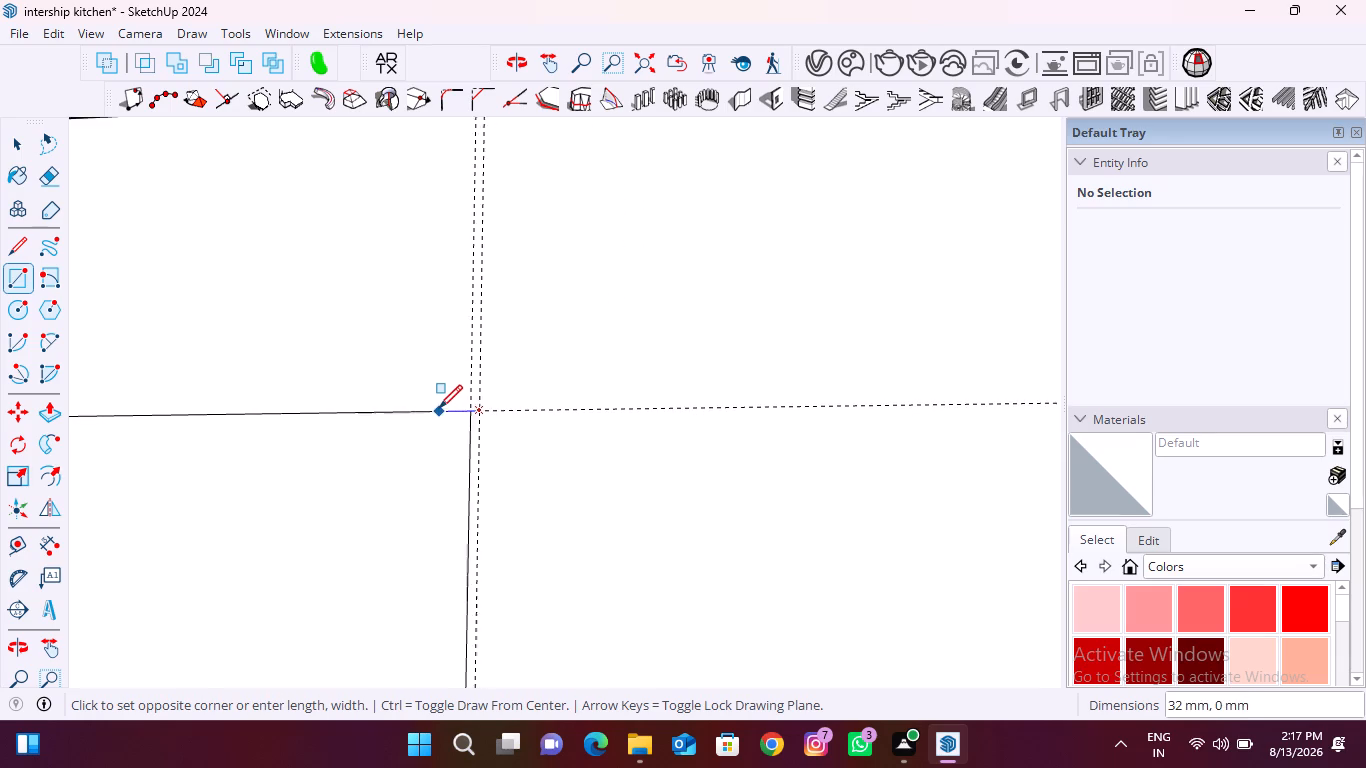
{"action": "scroll", "coordinate": [439, 408], "scroll_direction": "down", "scroll_amount": 19}
{"action": "scroll", "coordinate": [538, 592], "scroll_direction": "up", "scroll_amount": 5}
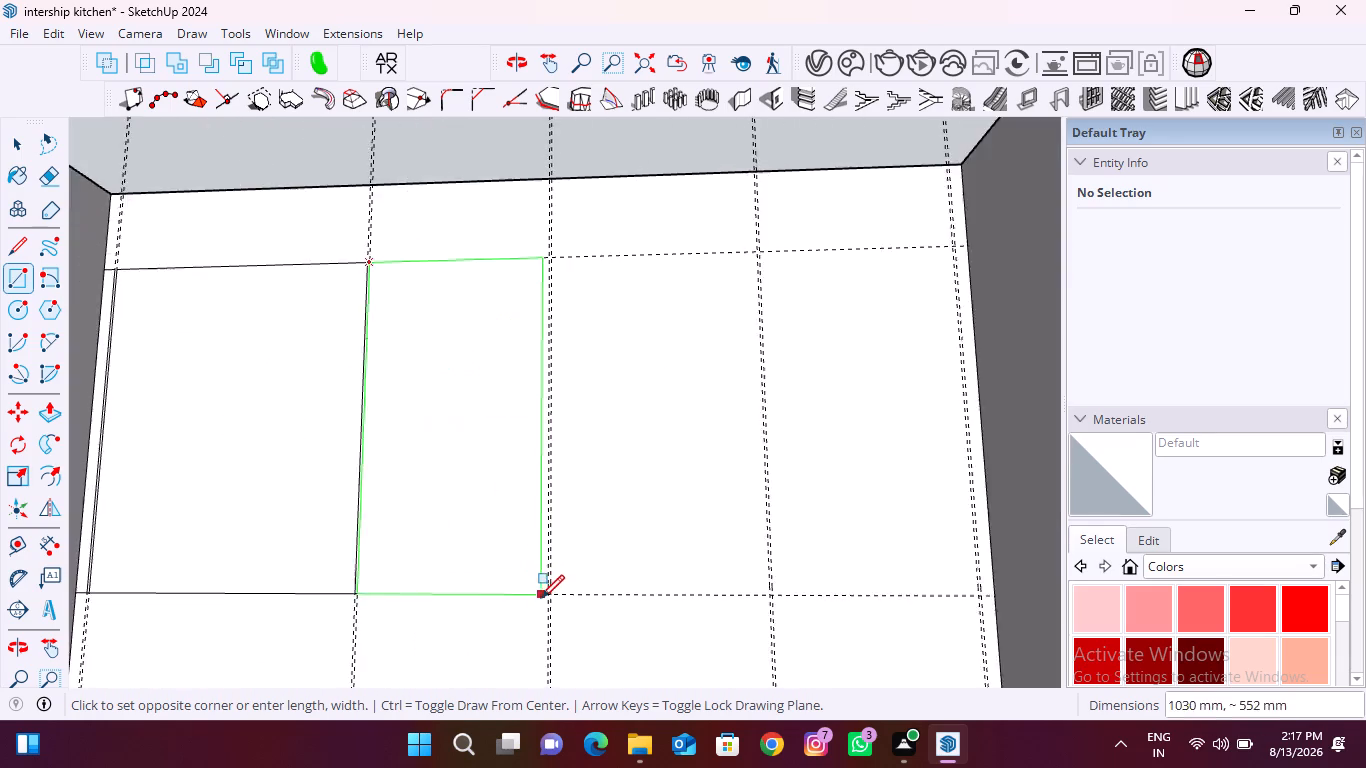
{"action": "scroll", "coordinate": [541, 598], "scroll_direction": "up", "scroll_amount": 20}
{"action": "scroll", "coordinate": [541, 598], "scroll_direction": "up", "scroll_amount": 6}
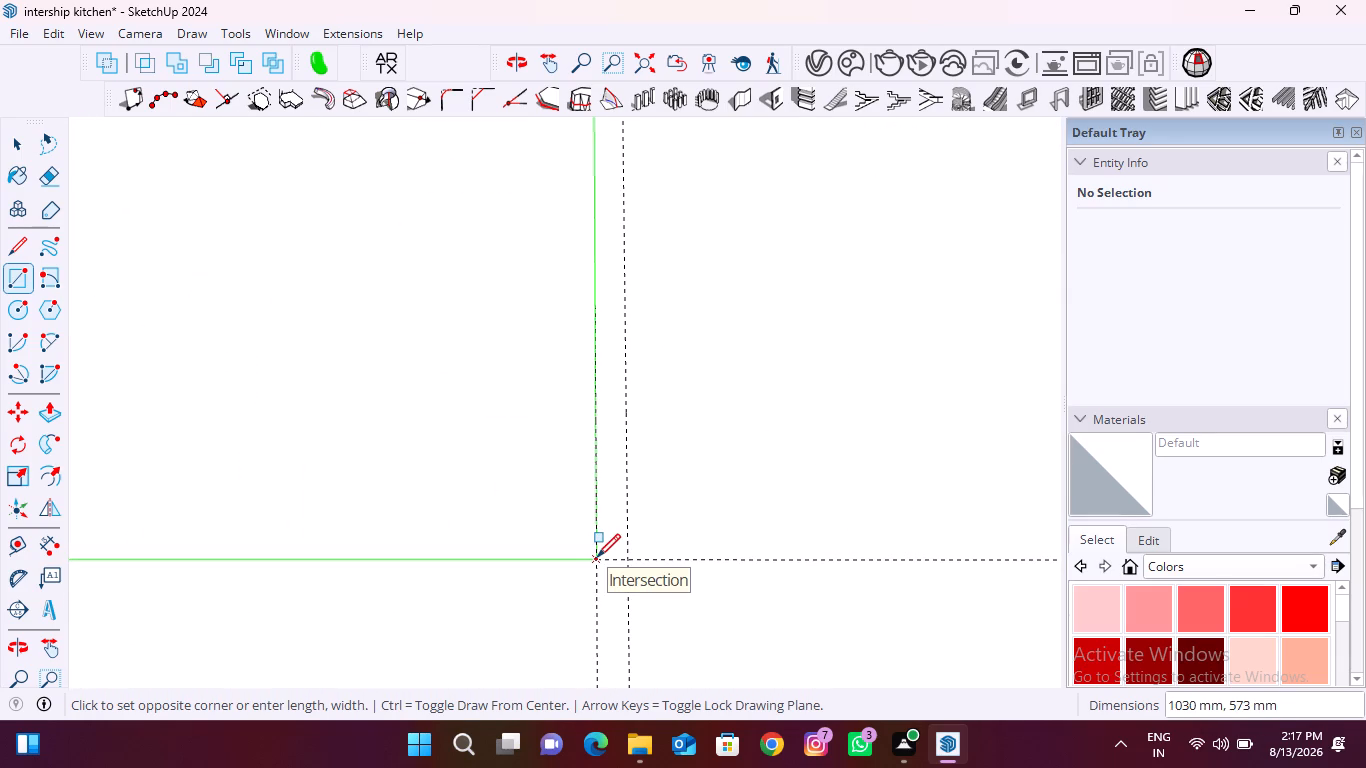
{"action": "left_click", "coordinate": [597, 557]}
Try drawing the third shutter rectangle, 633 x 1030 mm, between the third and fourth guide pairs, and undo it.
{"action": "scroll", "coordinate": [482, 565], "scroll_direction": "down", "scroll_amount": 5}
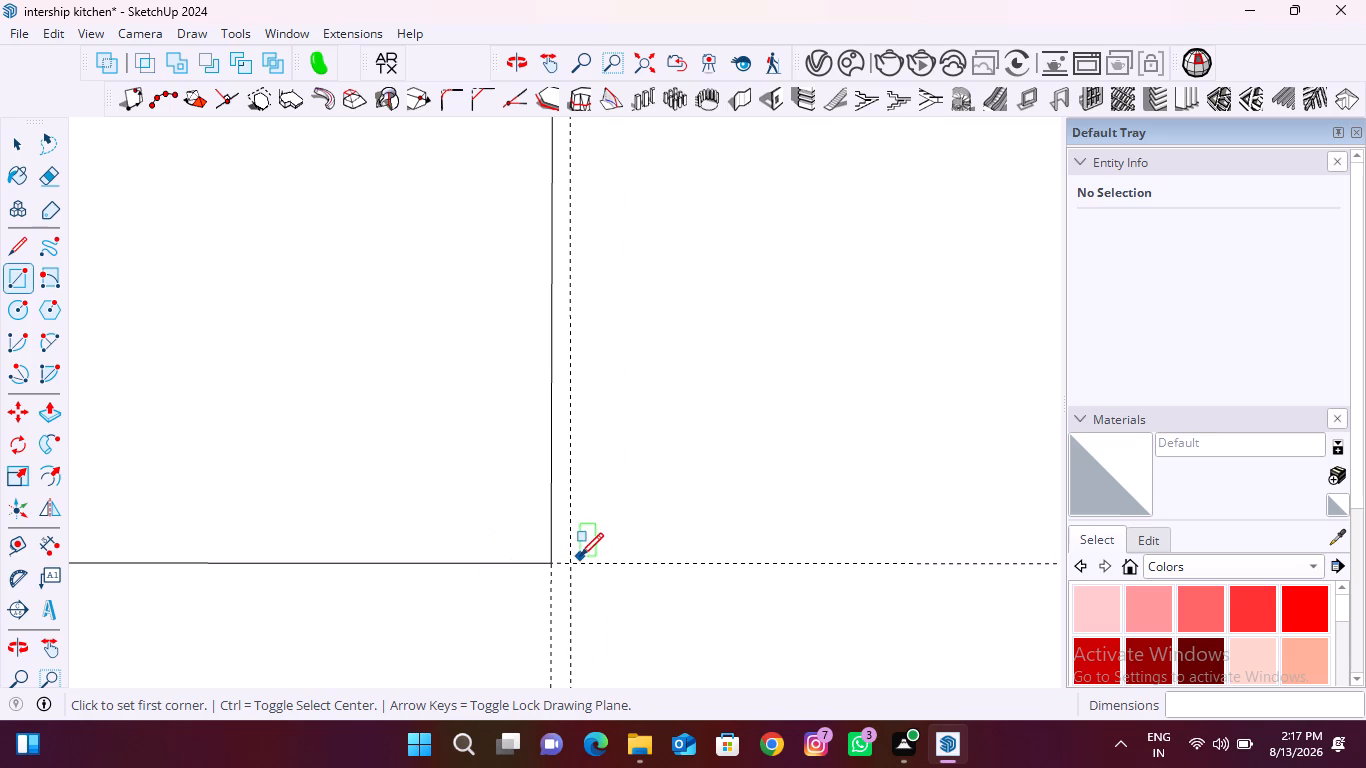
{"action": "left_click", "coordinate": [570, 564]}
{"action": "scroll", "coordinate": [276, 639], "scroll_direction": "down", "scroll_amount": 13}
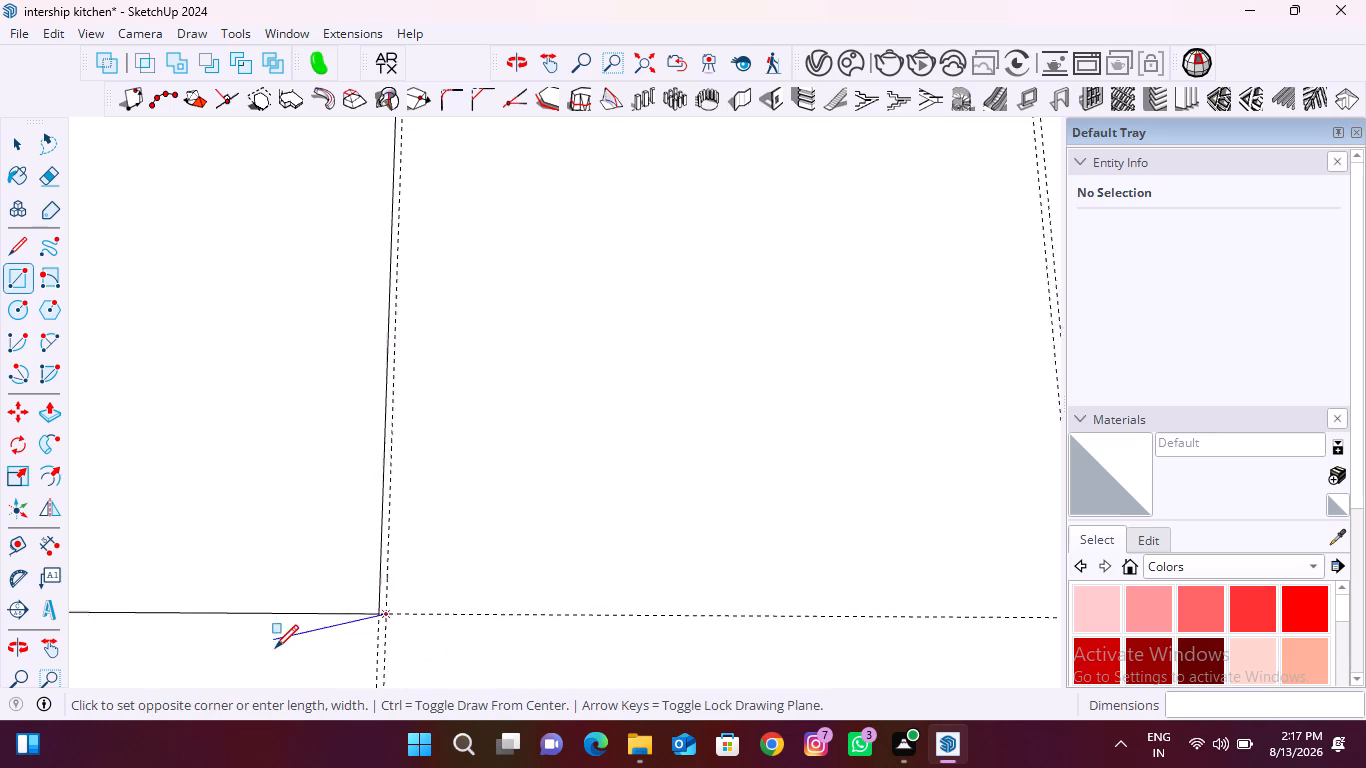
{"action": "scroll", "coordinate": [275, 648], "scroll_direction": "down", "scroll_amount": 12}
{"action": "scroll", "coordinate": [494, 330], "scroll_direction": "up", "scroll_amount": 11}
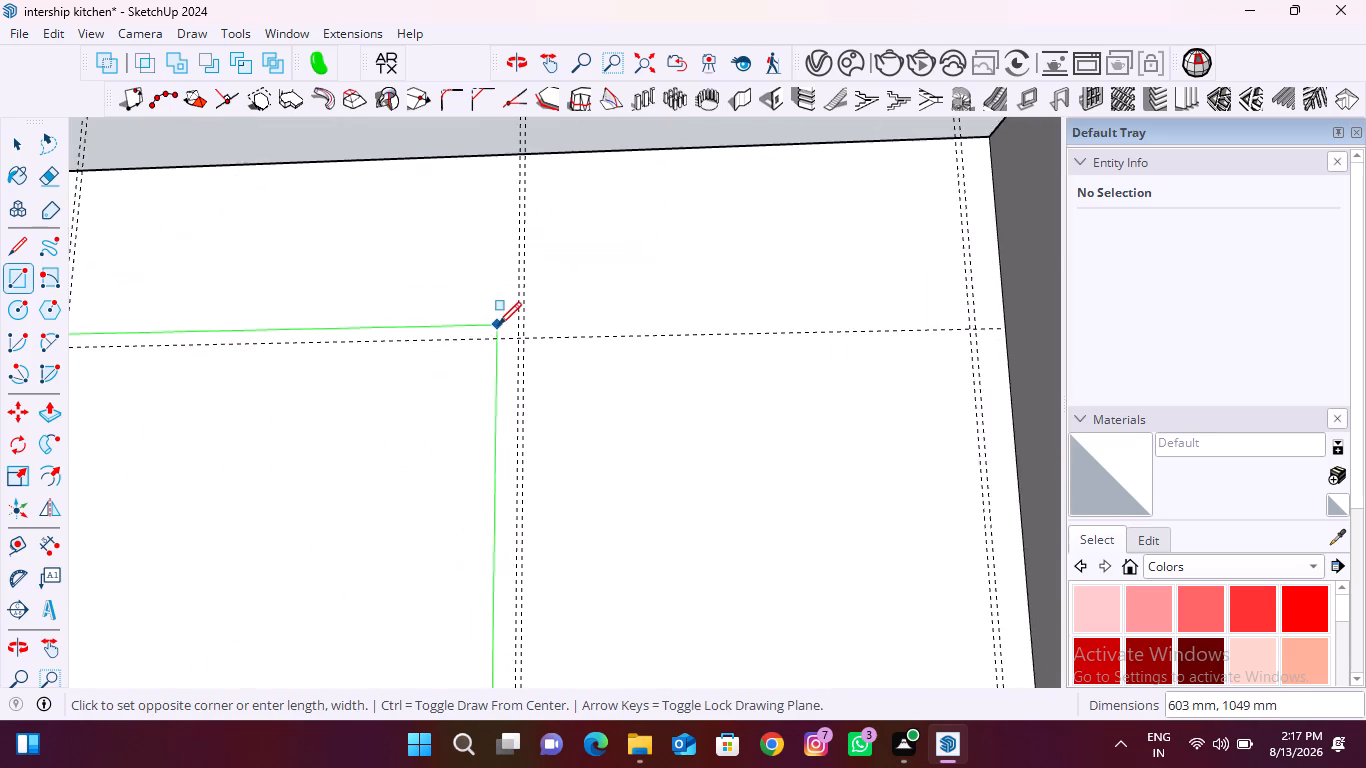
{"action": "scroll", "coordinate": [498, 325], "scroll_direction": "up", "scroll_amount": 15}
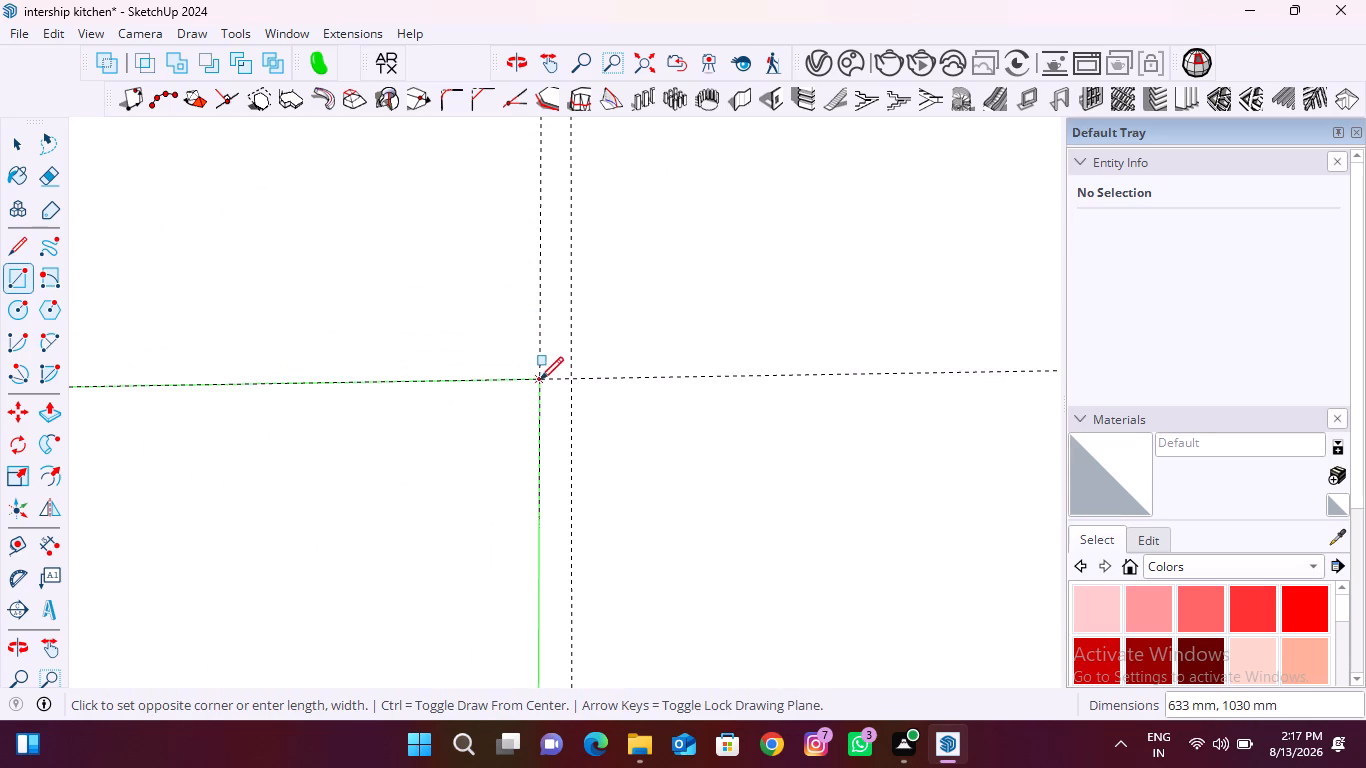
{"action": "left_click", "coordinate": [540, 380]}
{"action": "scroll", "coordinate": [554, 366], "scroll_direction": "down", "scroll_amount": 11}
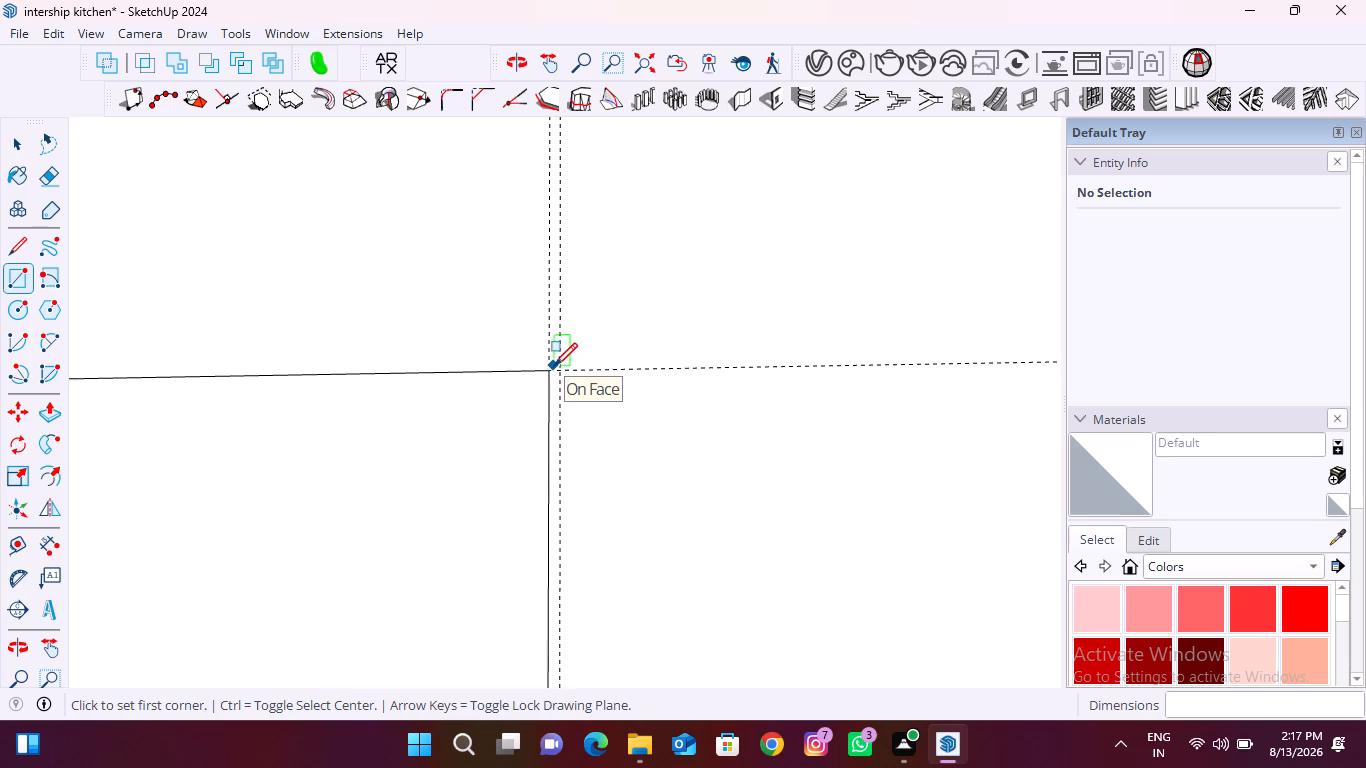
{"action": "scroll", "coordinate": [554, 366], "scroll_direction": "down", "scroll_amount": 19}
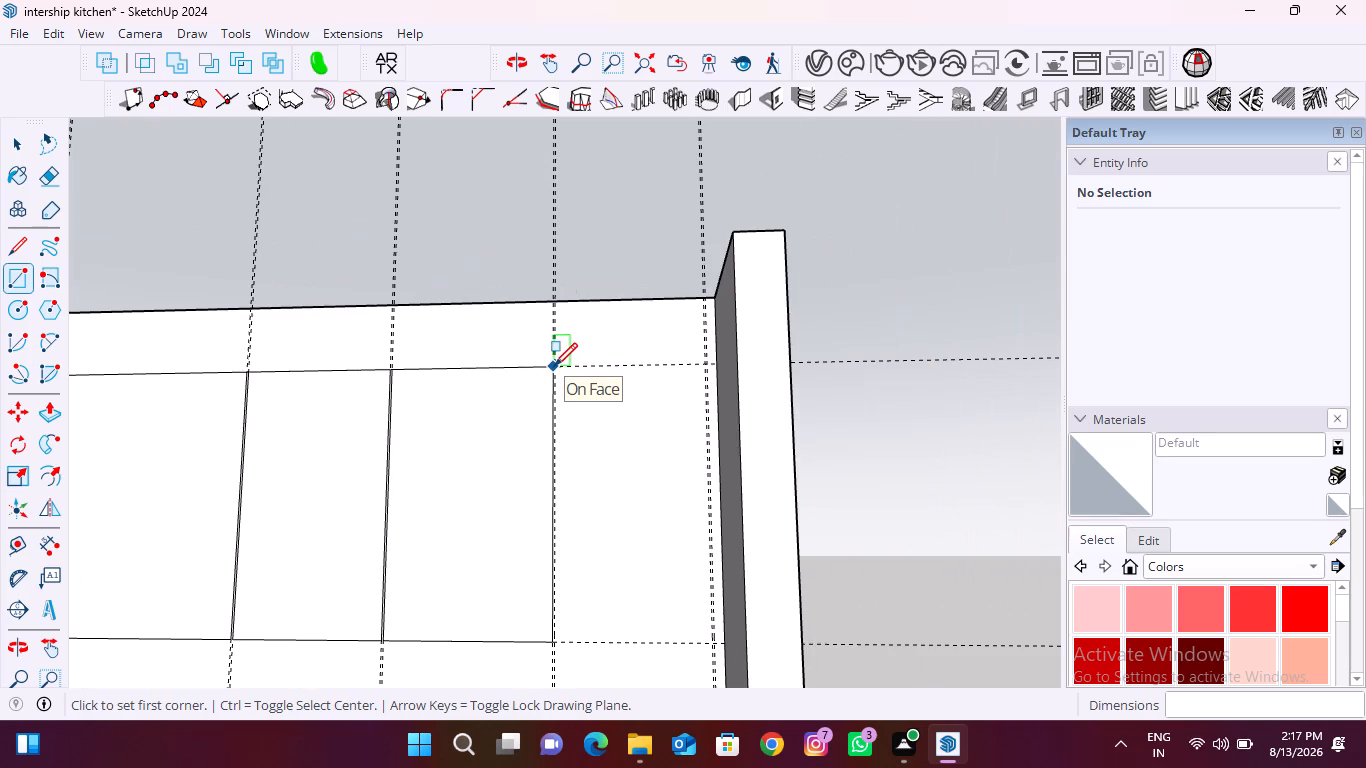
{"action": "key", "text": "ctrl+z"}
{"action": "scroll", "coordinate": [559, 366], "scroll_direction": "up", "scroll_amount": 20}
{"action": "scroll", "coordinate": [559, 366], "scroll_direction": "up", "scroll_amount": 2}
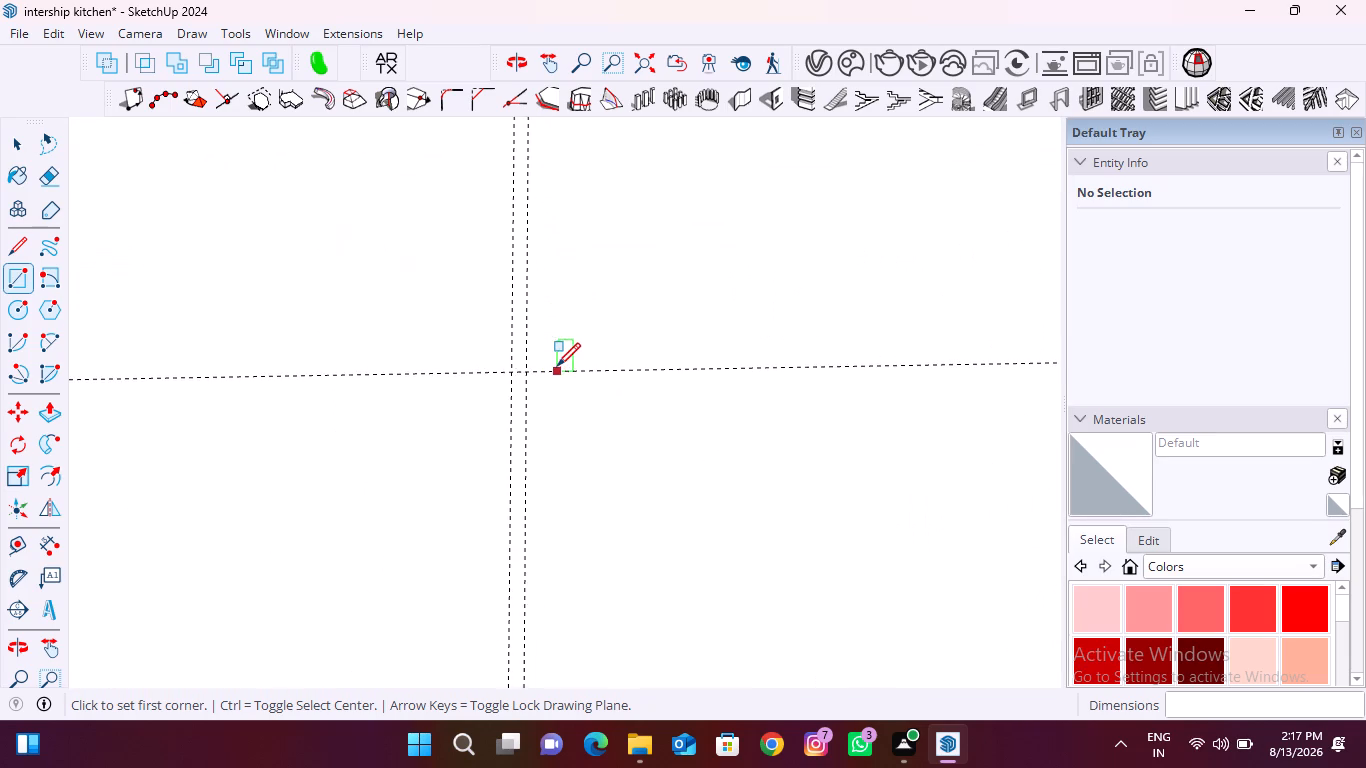
Draw the fourth shutter rectangle, 573 x 1030 mm, between the fourth and last guide pairs, leaving the third bay empty.
{"action": "scroll", "coordinate": [557, 366], "scroll_direction": "up", "scroll_amount": 2}
{"action": "left_click", "coordinate": [510, 376]}
{"action": "scroll", "coordinate": [393, 335], "scroll_direction": "down", "scroll_amount": 11}
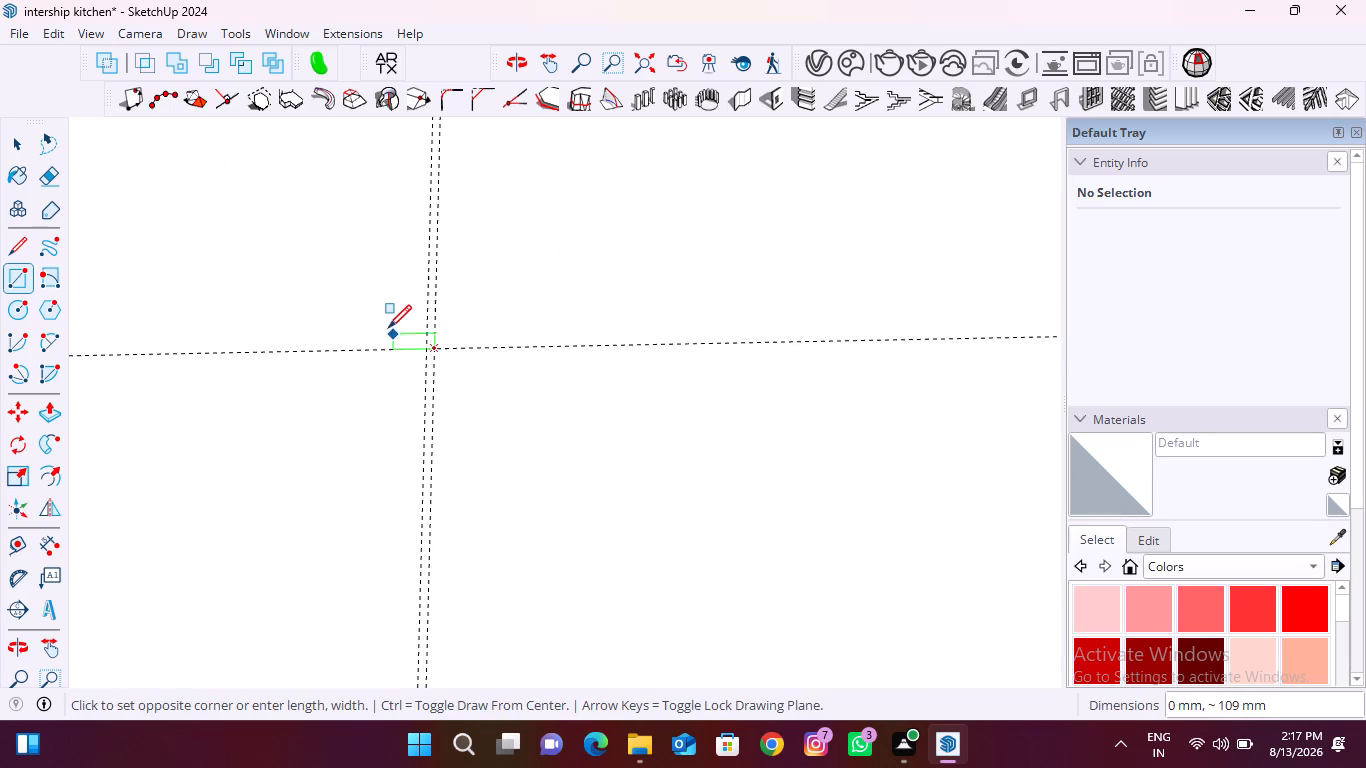
{"action": "scroll", "coordinate": [388, 328], "scroll_direction": "down", "scroll_amount": 18}
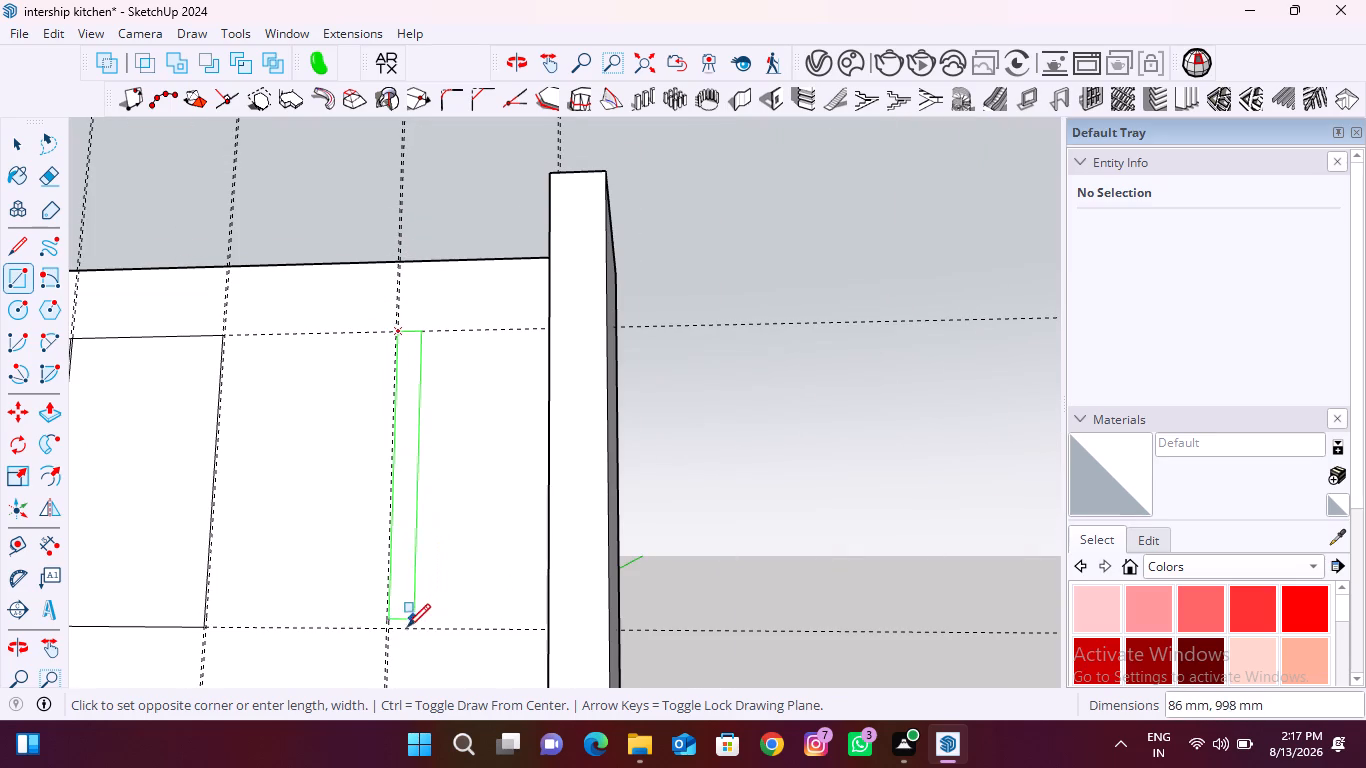
{"action": "middle_click_drag", "start_coordinate": [405, 629], "coordinate": [487, 626]}
{"action": "scroll", "coordinate": [497, 629], "scroll_direction": "up", "scroll_amount": 11}
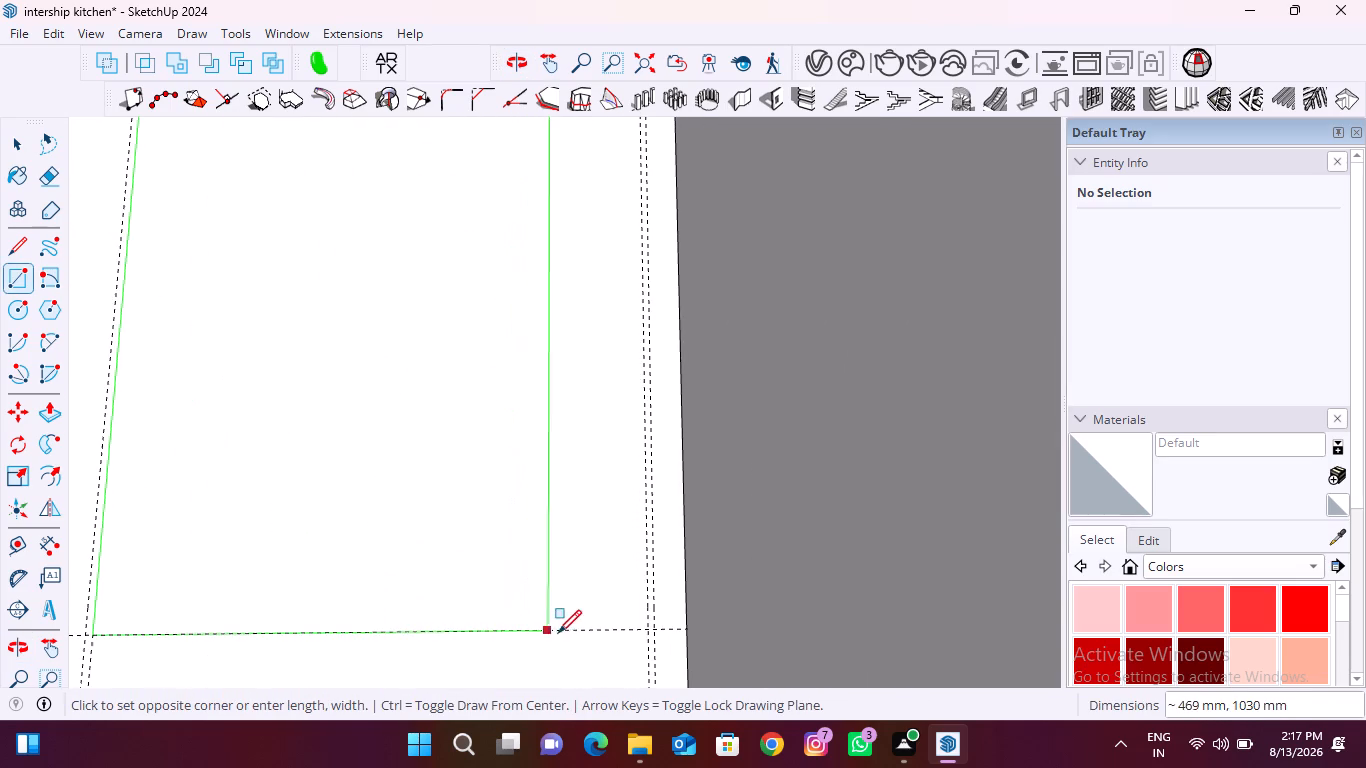
{"action": "scroll", "coordinate": [629, 633], "scroll_direction": "up", "scroll_amount": 10}
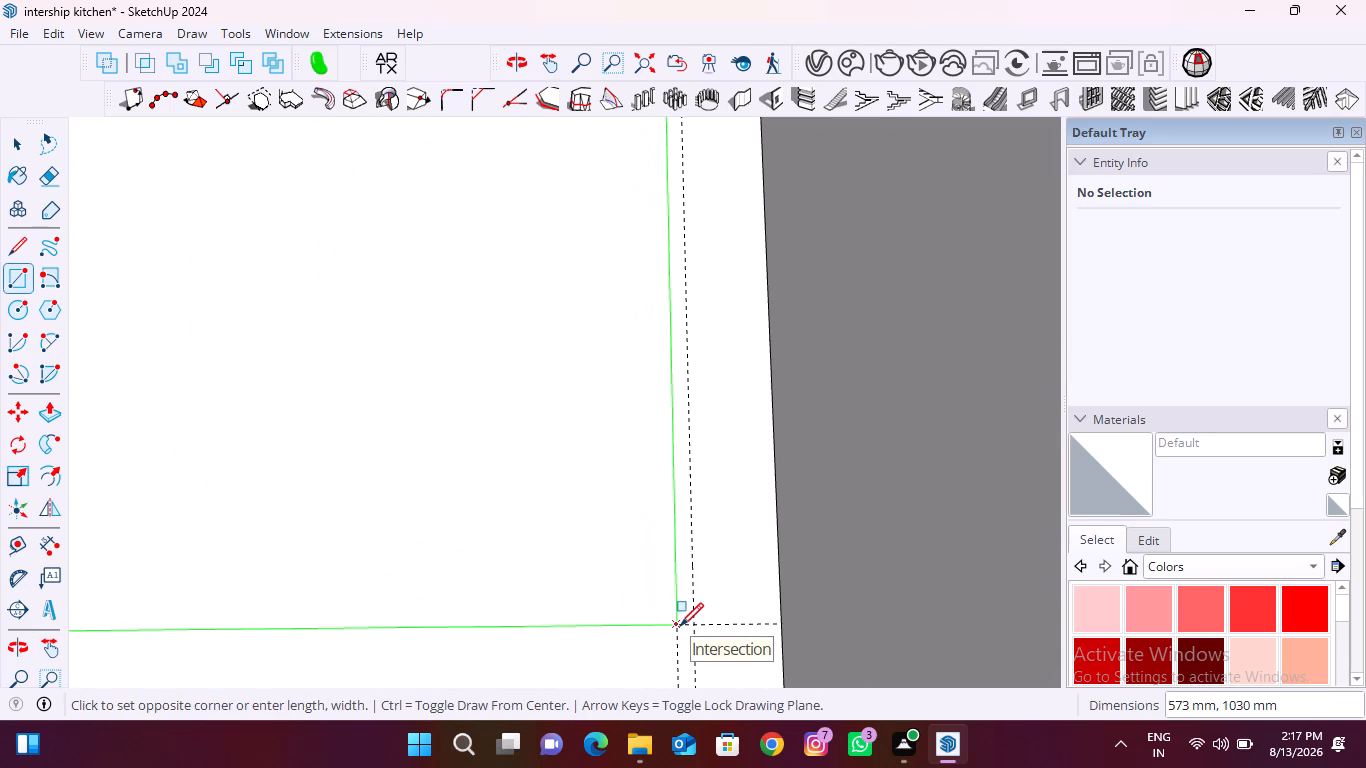
{"action": "left_click", "coordinate": [680, 626]}
Draw a filler rectangle, 37 x 1030 mm, between the last guide pair and the right wall edge.
{"action": "left_click", "coordinate": [699, 624]}
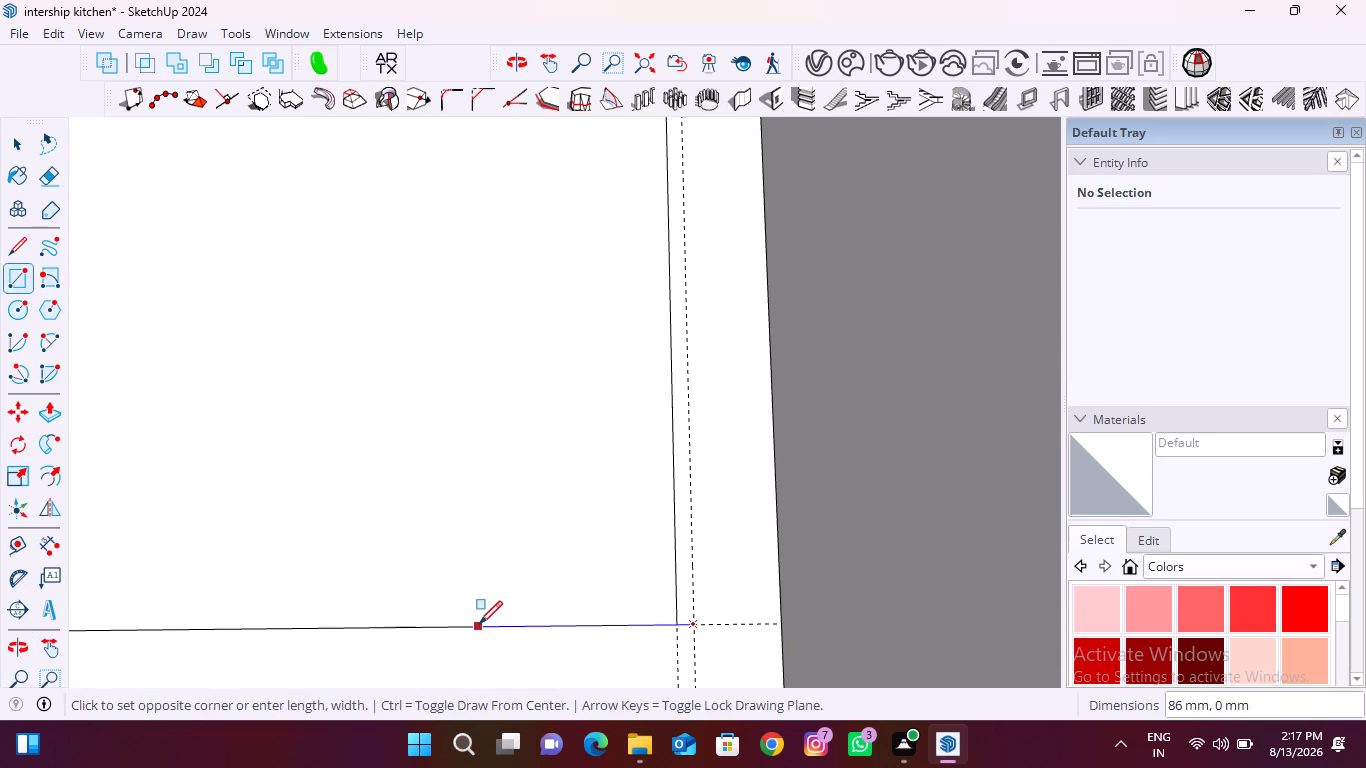
{"action": "scroll", "coordinate": [479, 624], "scroll_direction": "down", "scroll_amount": 20}
{"action": "scroll", "coordinate": [479, 624], "scroll_direction": "down", "scroll_amount": 3}
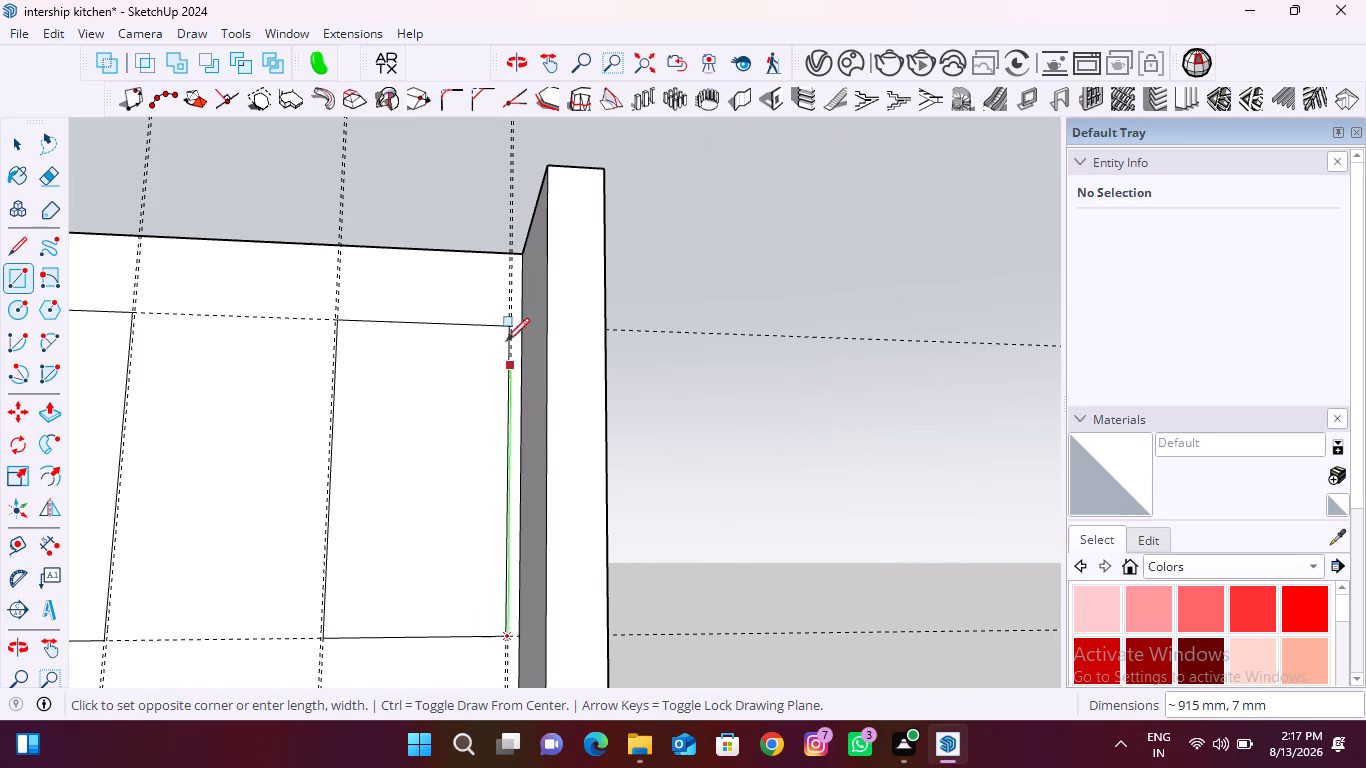
{"action": "scroll", "coordinate": [500, 321], "scroll_direction": "up", "scroll_amount": 20}
{"action": "scroll", "coordinate": [500, 321], "scroll_direction": "up", "scroll_amount": 5}
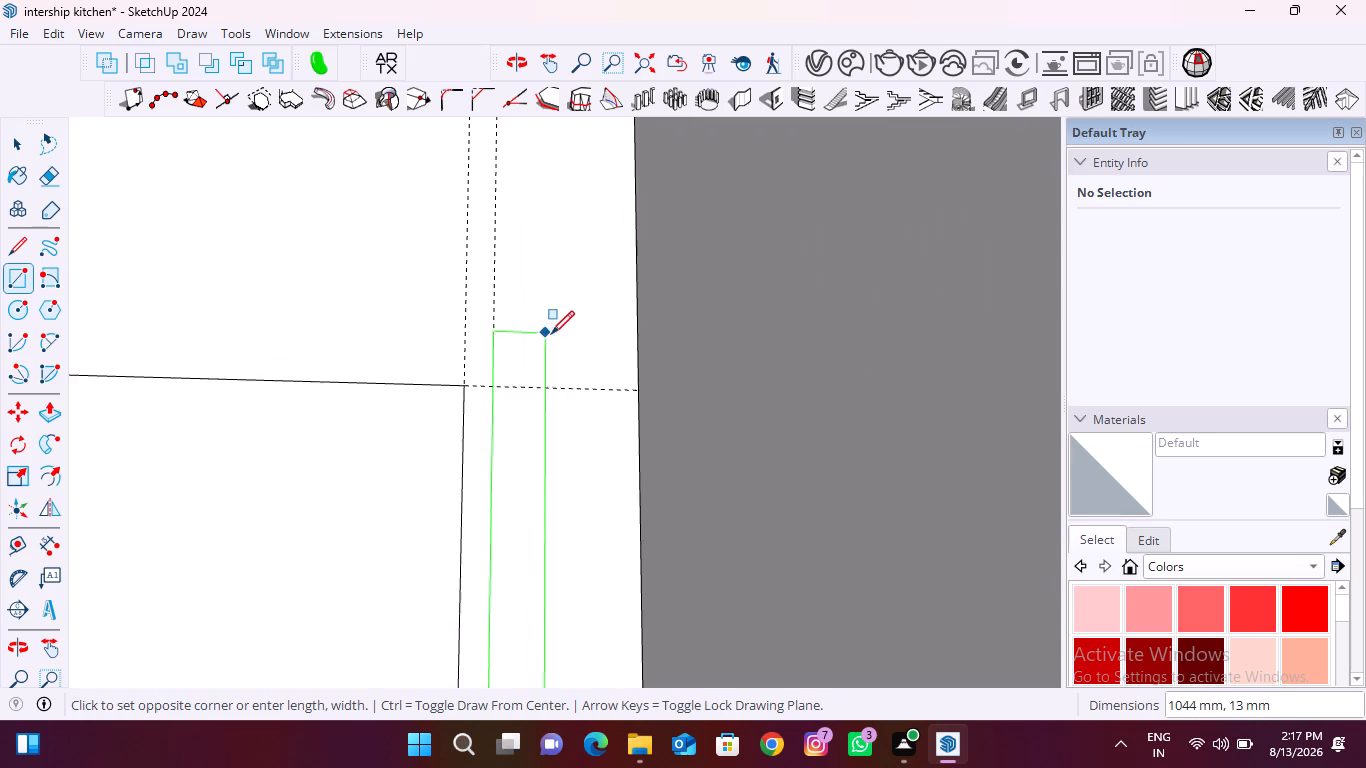
{"action": "scroll", "coordinate": [551, 334], "scroll_direction": "up", "scroll_amount": 2}
{"action": "left_click", "coordinate": [659, 403]}
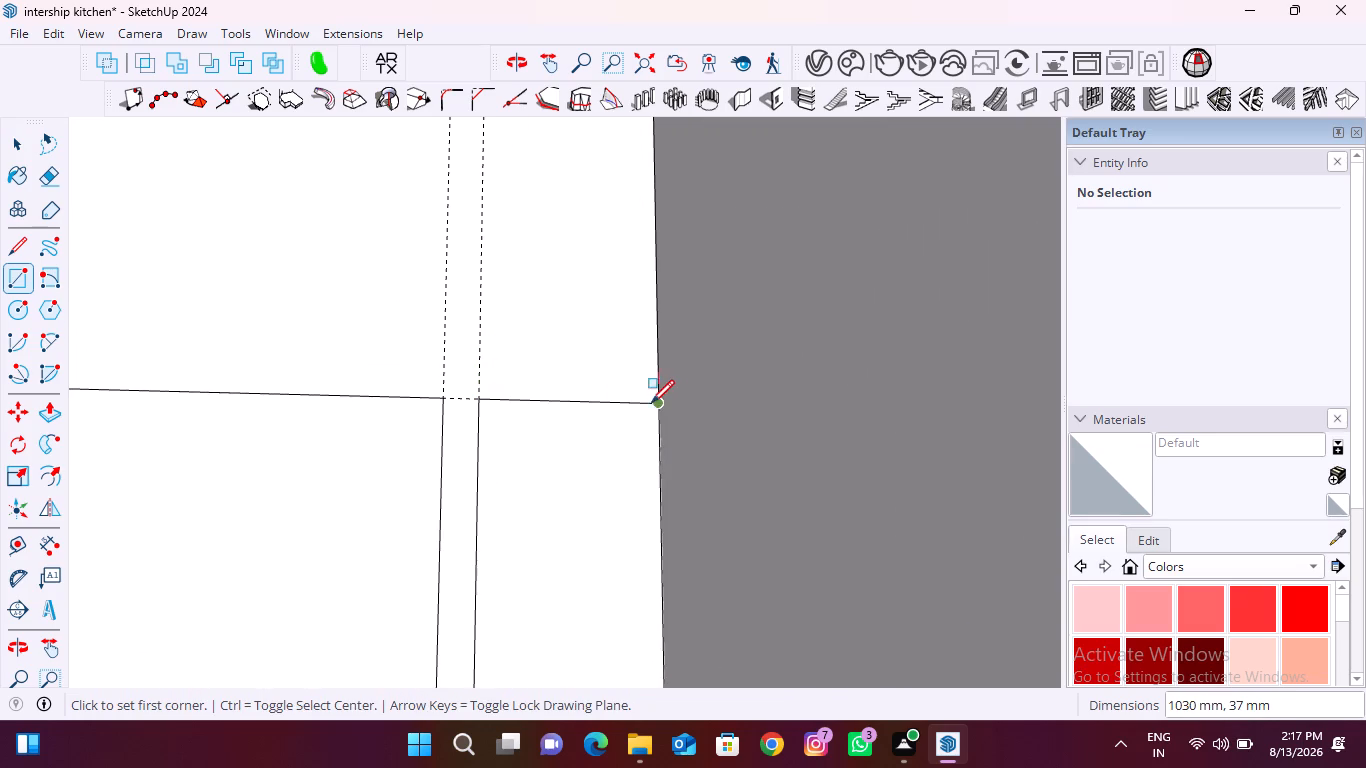
Select the three shutter rectangles and both end fillers with their edges, and make them one group.
{"action": "key", "text": "space"}
{"action": "scroll", "coordinate": [522, 390], "scroll_direction": "down", "scroll_amount": 15}
{"action": "left_click", "coordinate": [526, 420]}
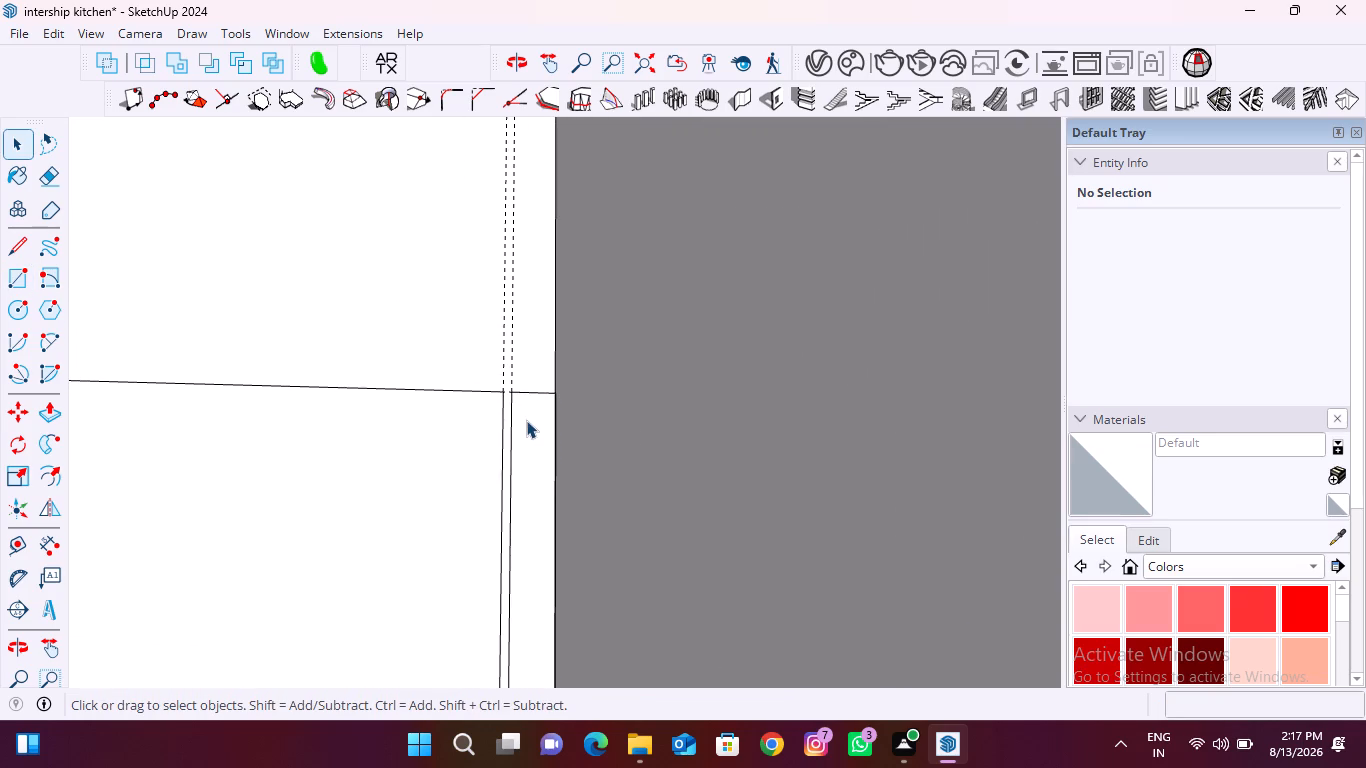
{"action": "double_click", "coordinate": [526, 420]}
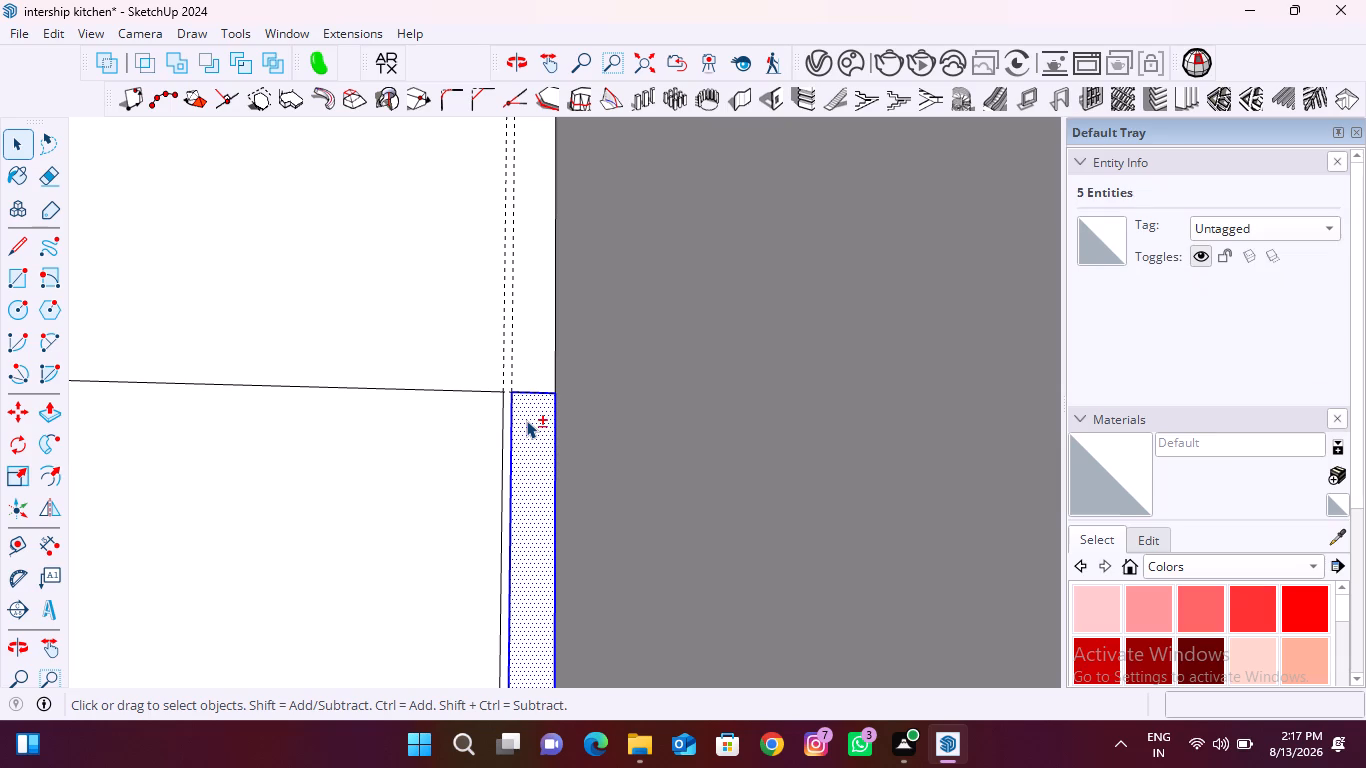
{"action": "double_click", "coordinate": [467, 421], "text": "shift"}
{"action": "scroll", "coordinate": [479, 406], "scroll_direction": "down", "scroll_amount": 17}
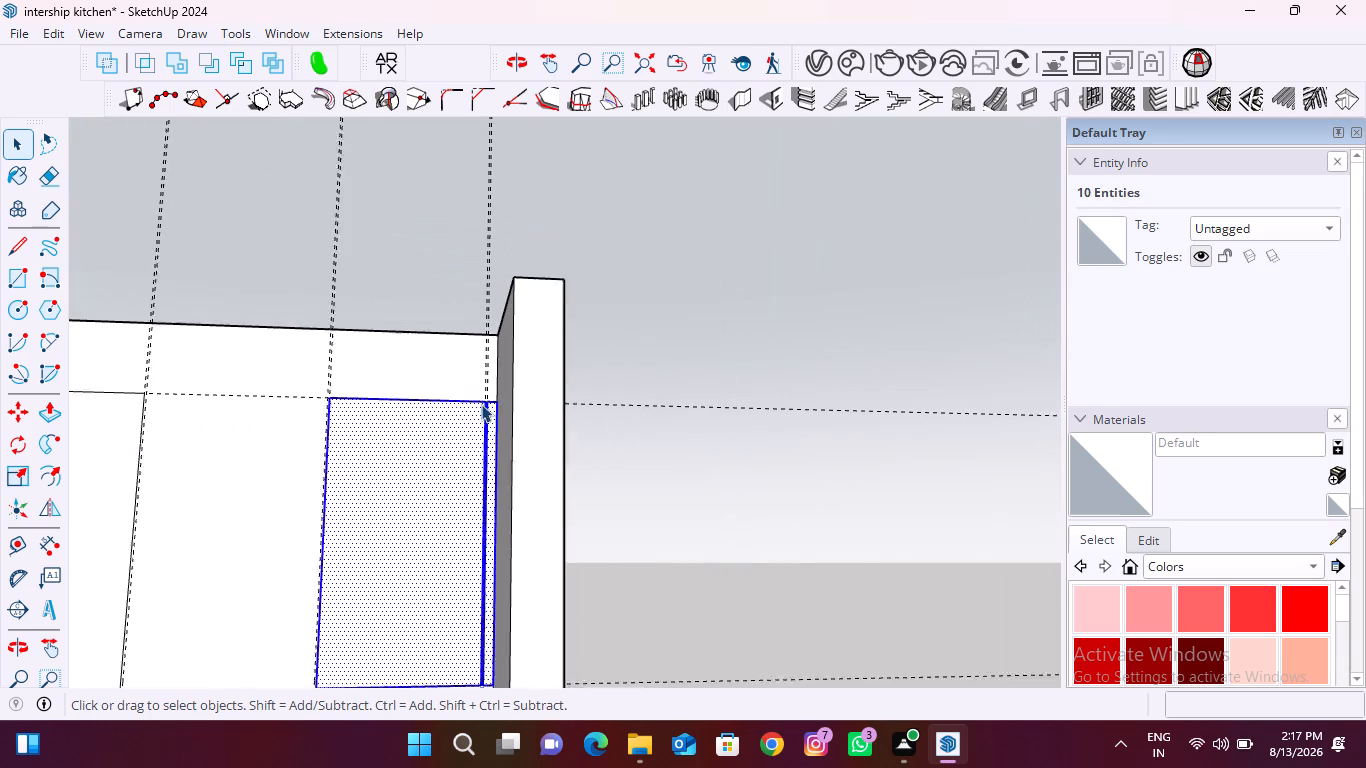
{"action": "scroll", "coordinate": [481, 404], "scroll_direction": "down", "scroll_amount": 8}
{"action": "double_click", "coordinate": [310, 432], "text": "shift"}
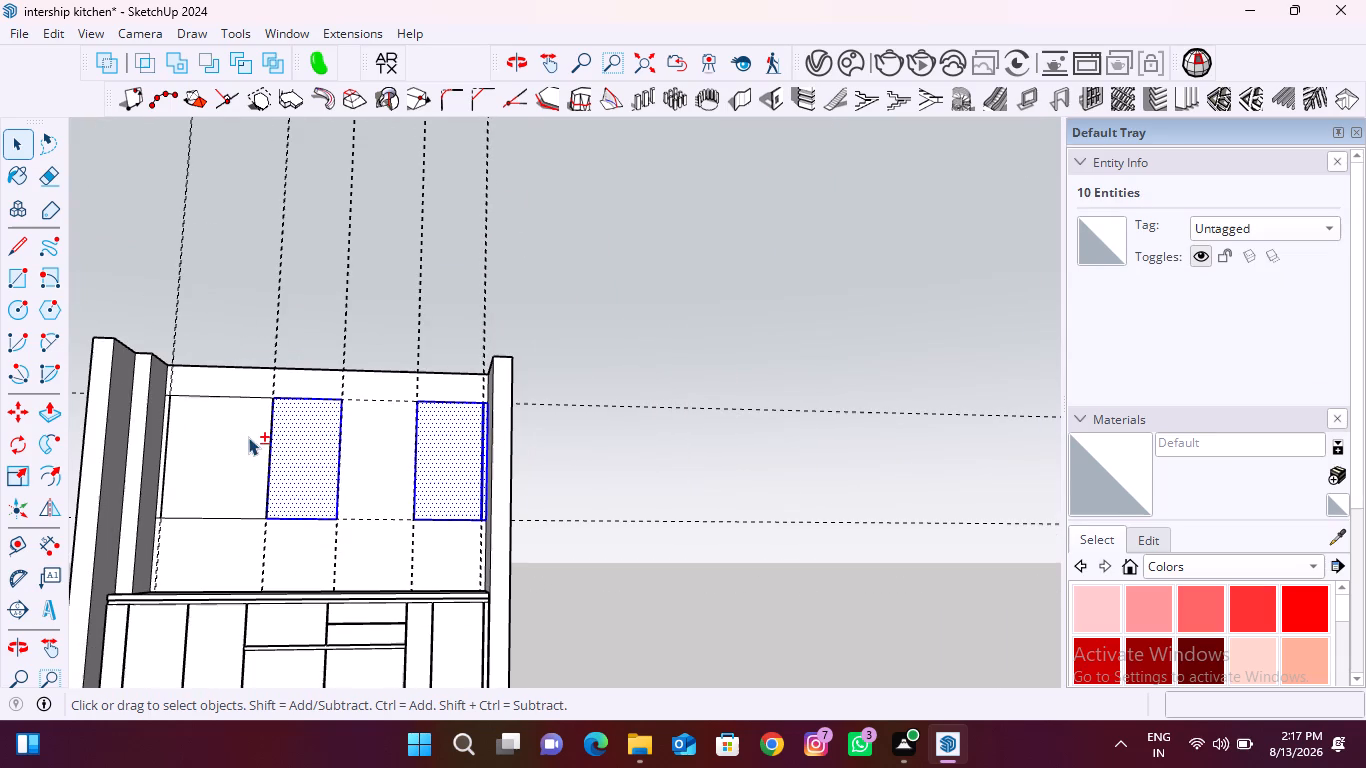
{"action": "double_click", "coordinate": [248, 437], "text": "shift"}
{"action": "scroll", "coordinate": [166, 430], "scroll_direction": "up", "scroll_amount": 14}
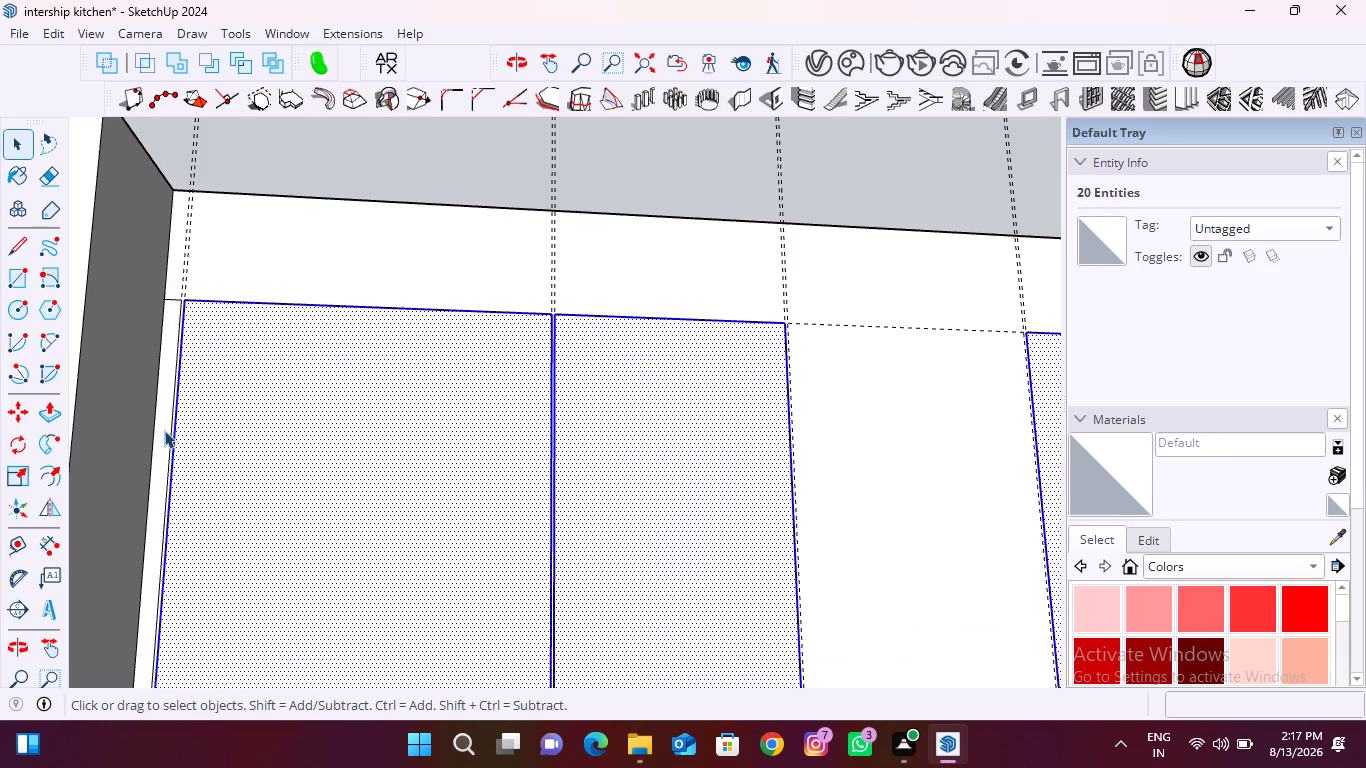
{"action": "double_click", "coordinate": [164, 430], "text": "shift"}
{"action": "right_click", "coordinate": [264, 425]}
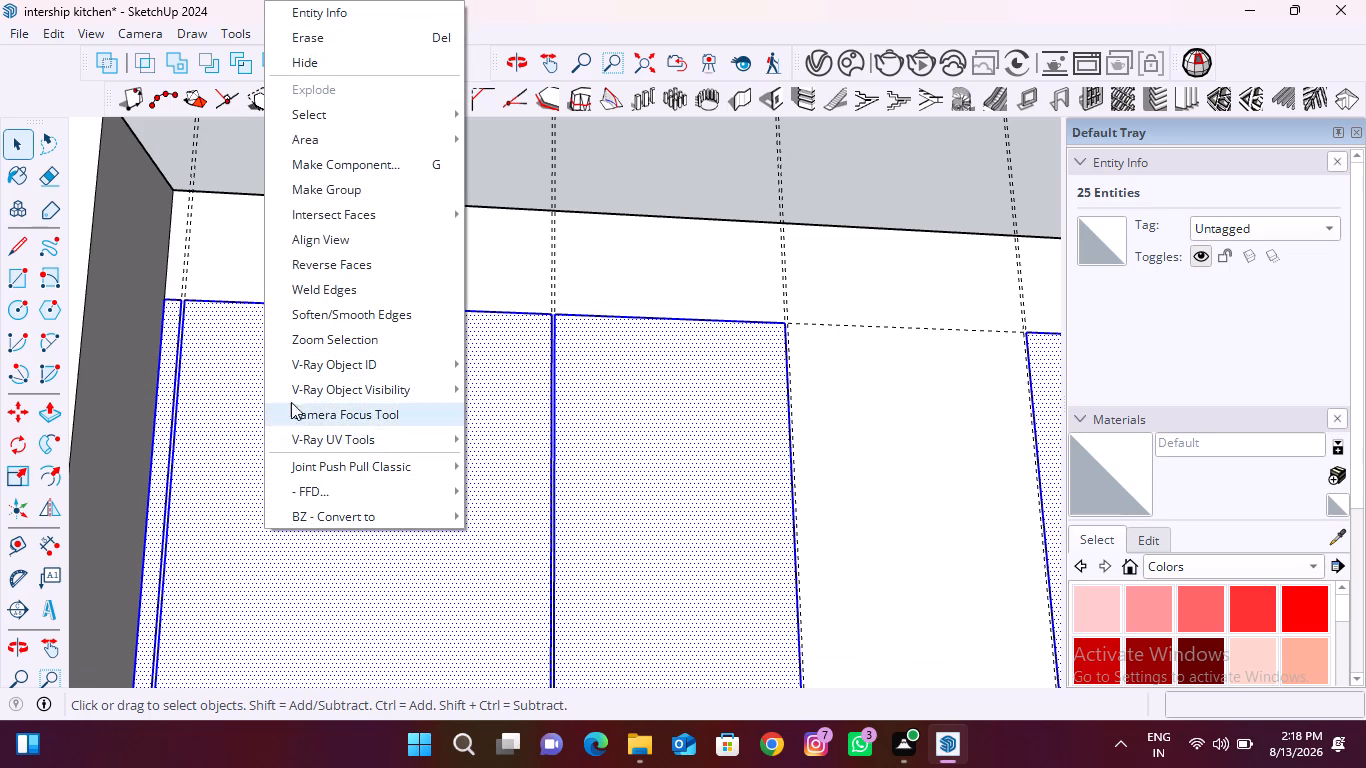
{"action": "left_click", "coordinate": [347, 195]}
Delete all guide lines from the model and clear the selection.
{"action": "scroll", "coordinate": [286, 445], "scroll_direction": "down", "scroll_amount": 5}
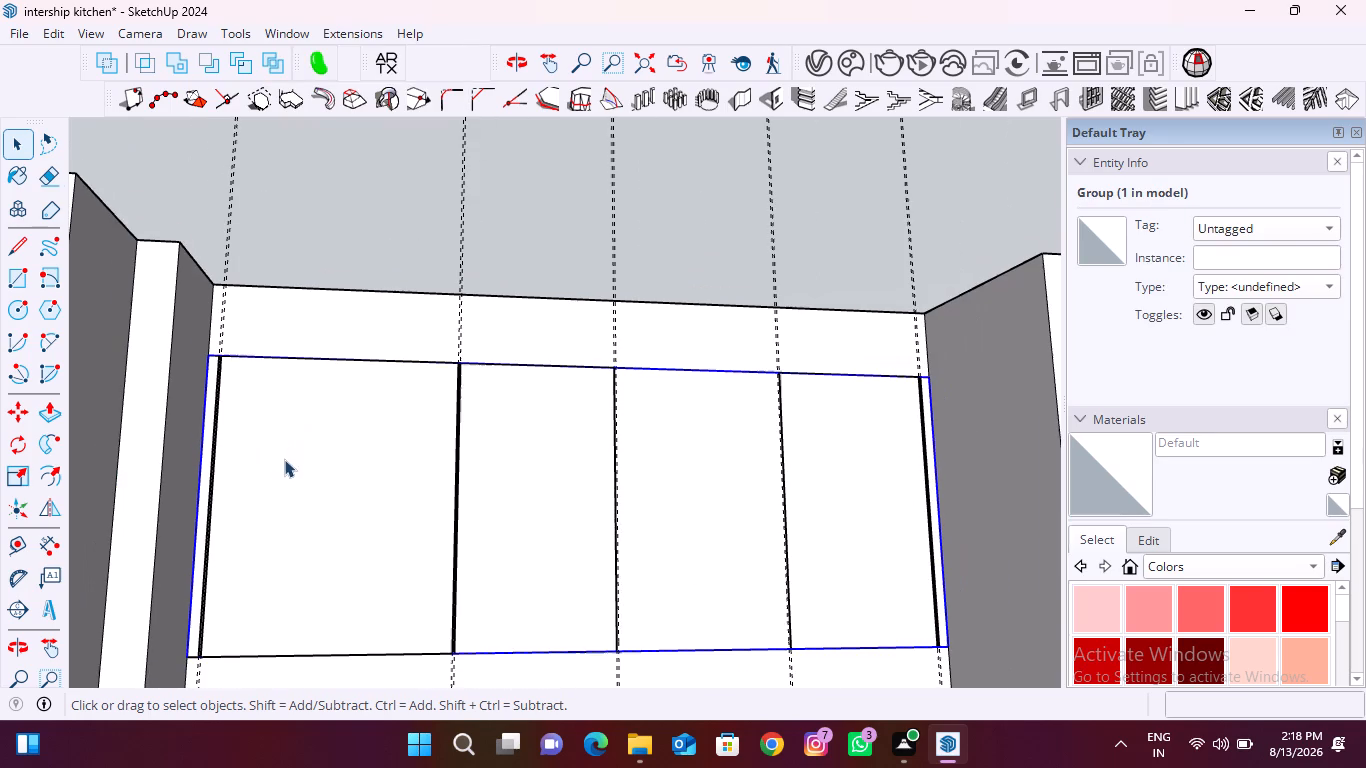
{"action": "left_click", "coordinate": [59, 29]}
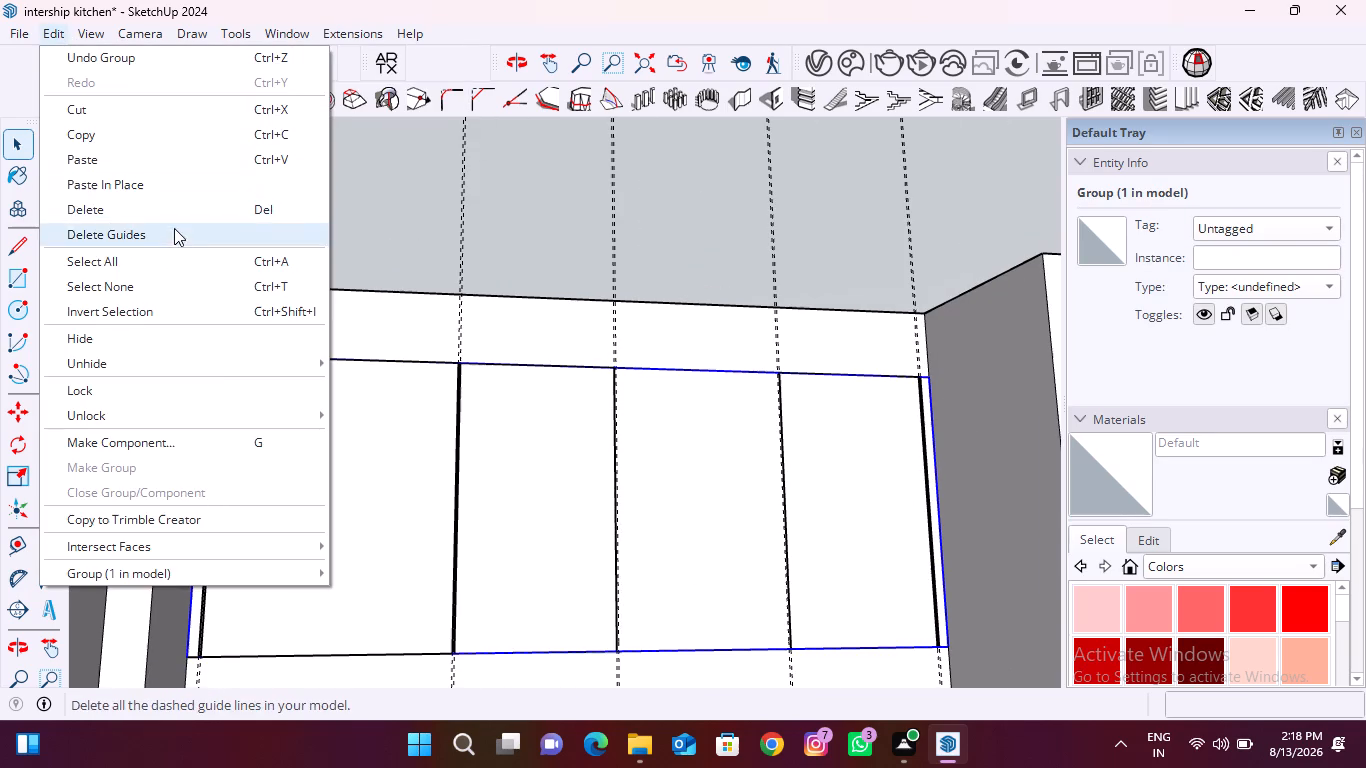
{"action": "left_click", "coordinate": [174, 229]}
{"action": "left_click", "coordinate": [344, 226]}
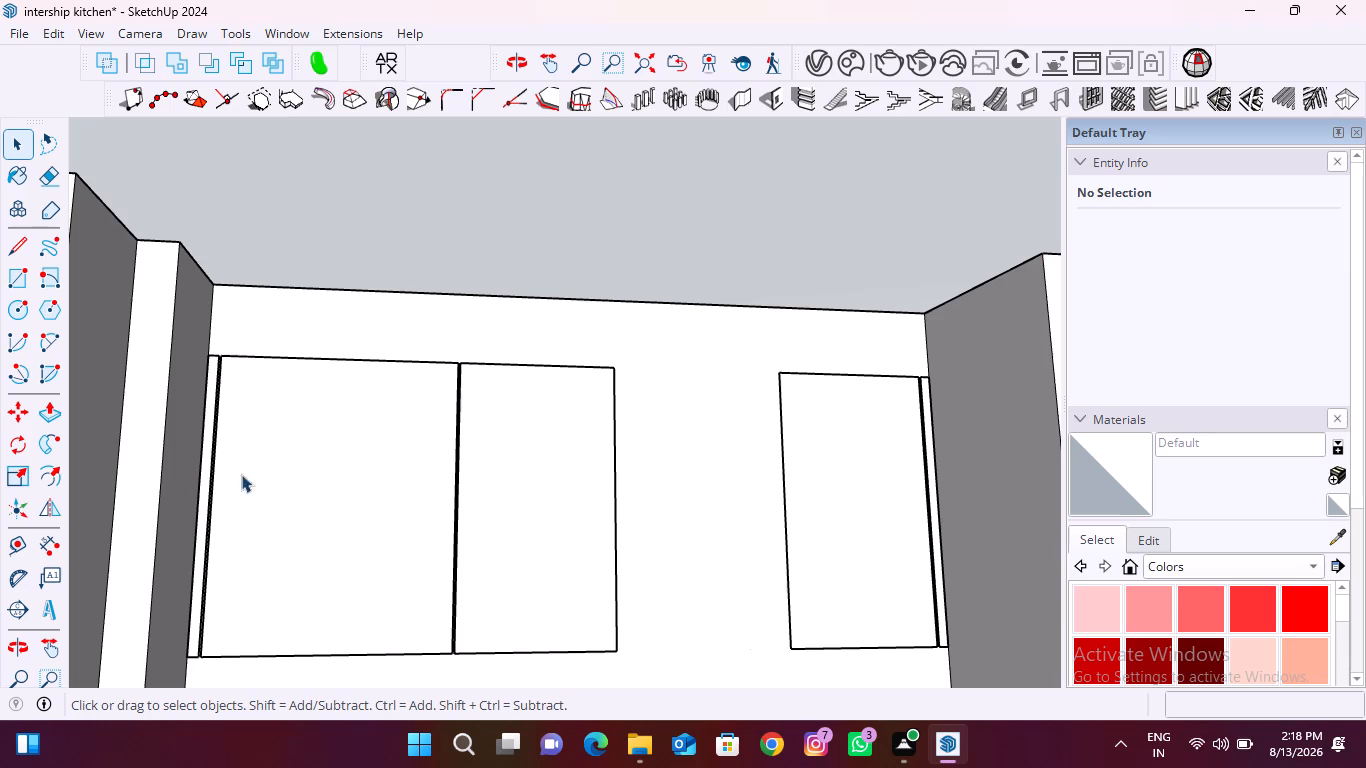
Open the wall cabinet group for editing and extrude the left filler strip outward 350 mm.
{"action": "scroll", "coordinate": [198, 482], "scroll_direction": "up", "scroll_amount": 6}
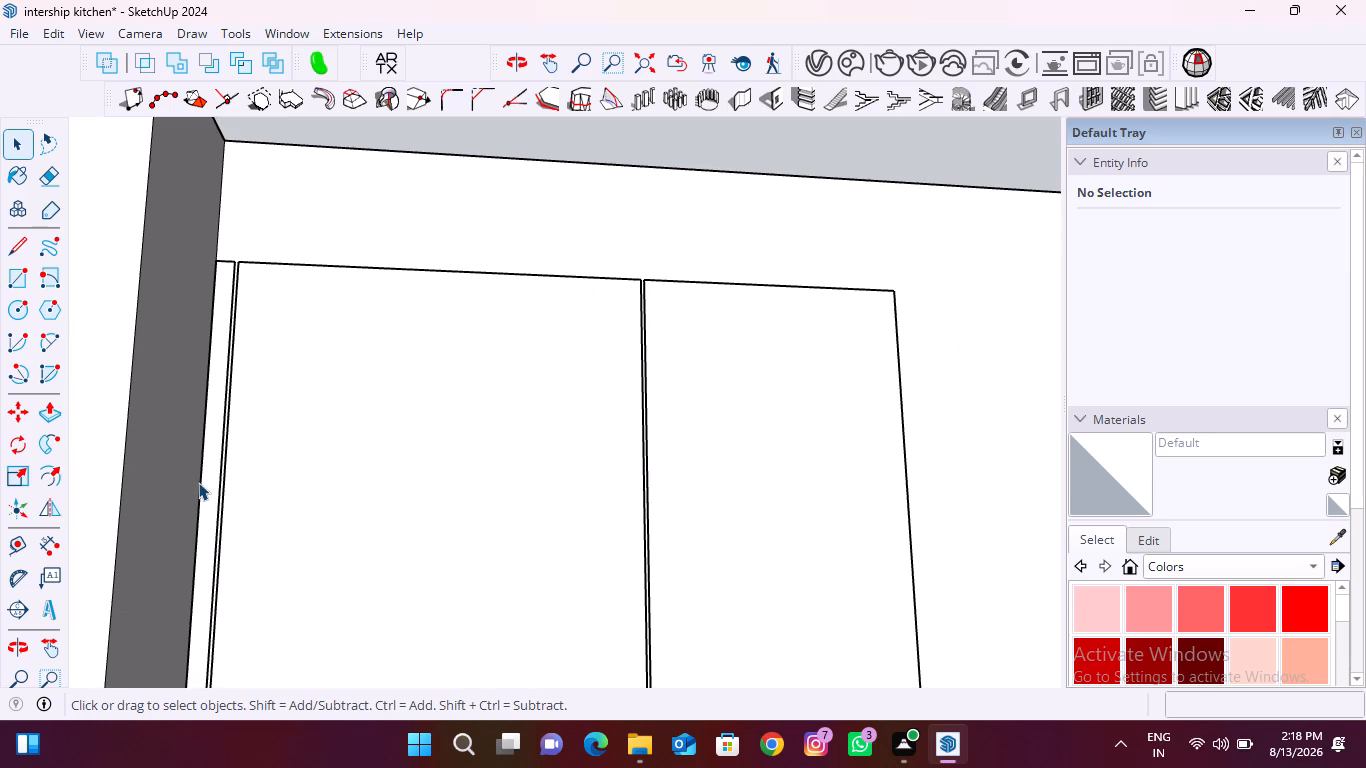
{"action": "key", "text": "p"}
{"action": "scroll", "coordinate": [199, 478], "scroll_direction": "up", "scroll_amount": 7}
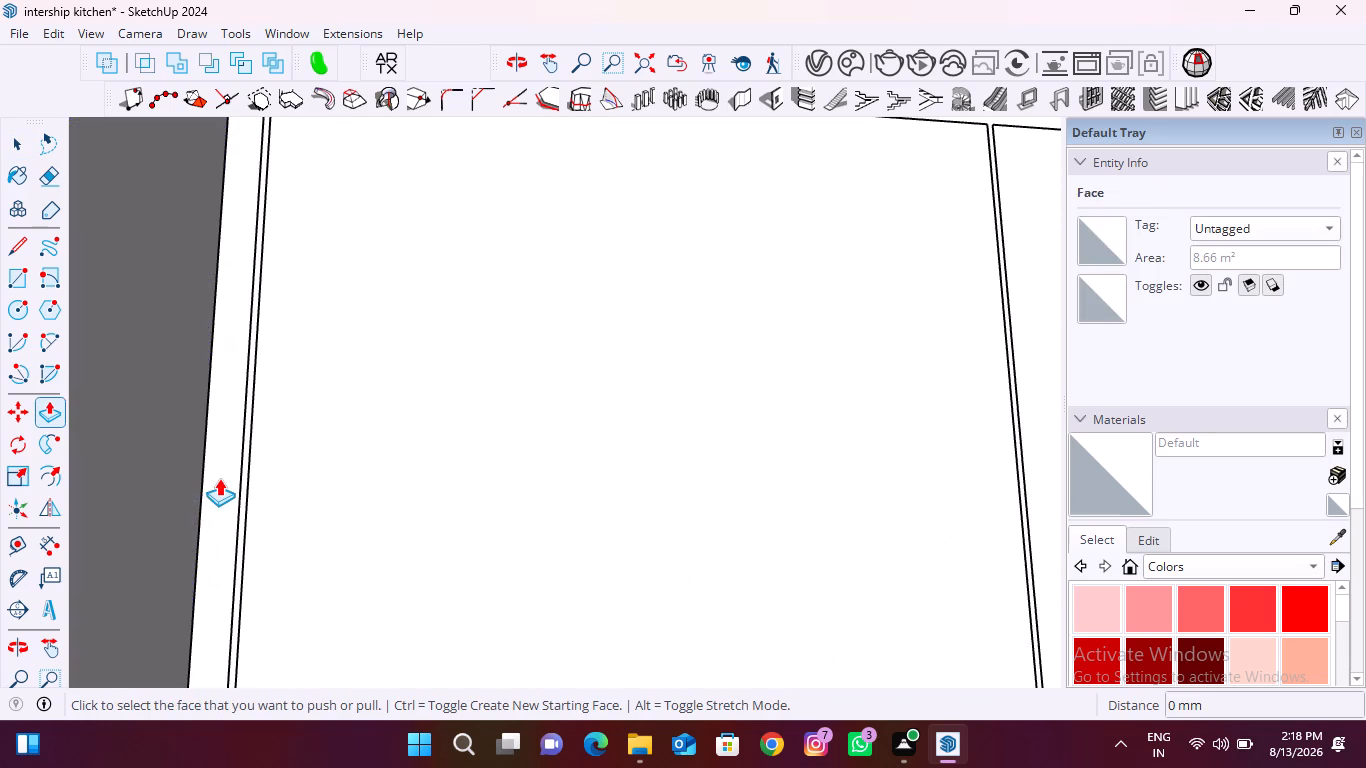
{"action": "key", "text": "space"}
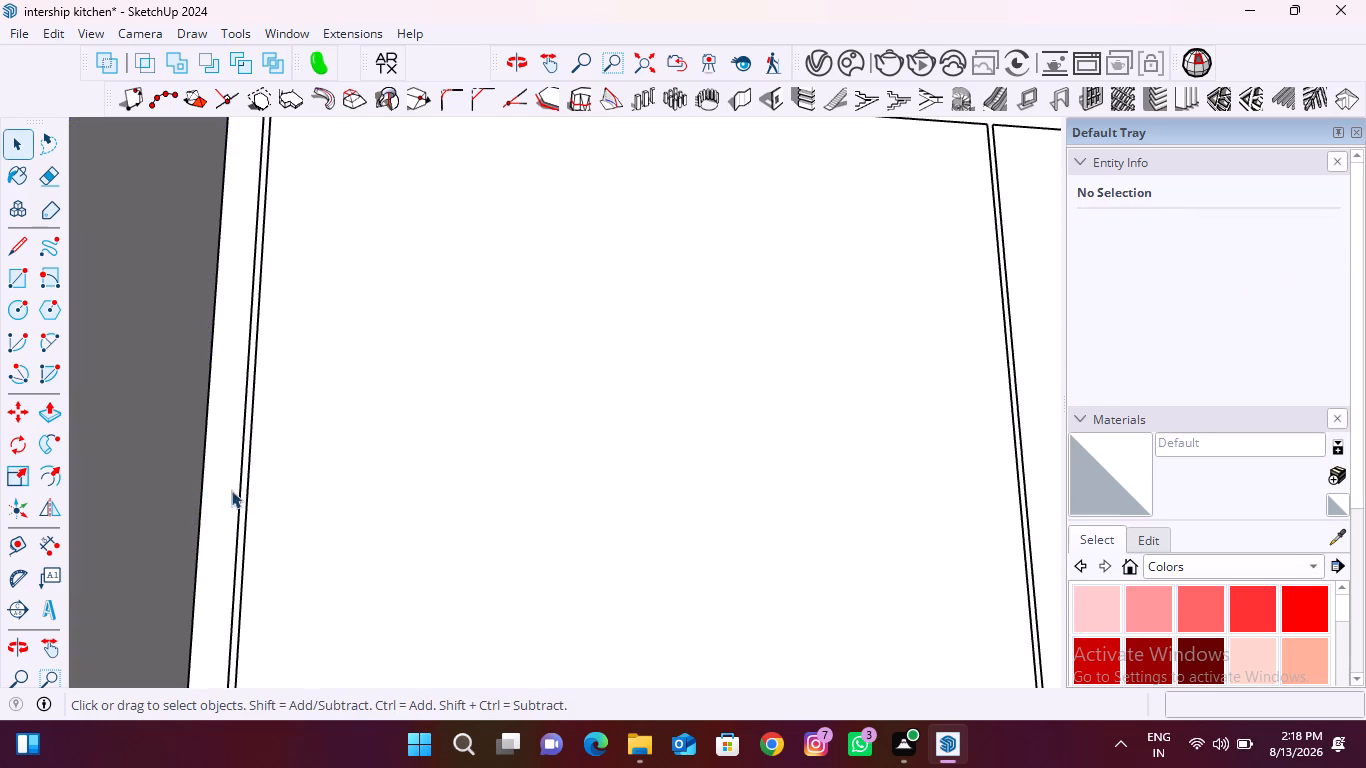
{"action": "double_click", "coordinate": [310, 486]}
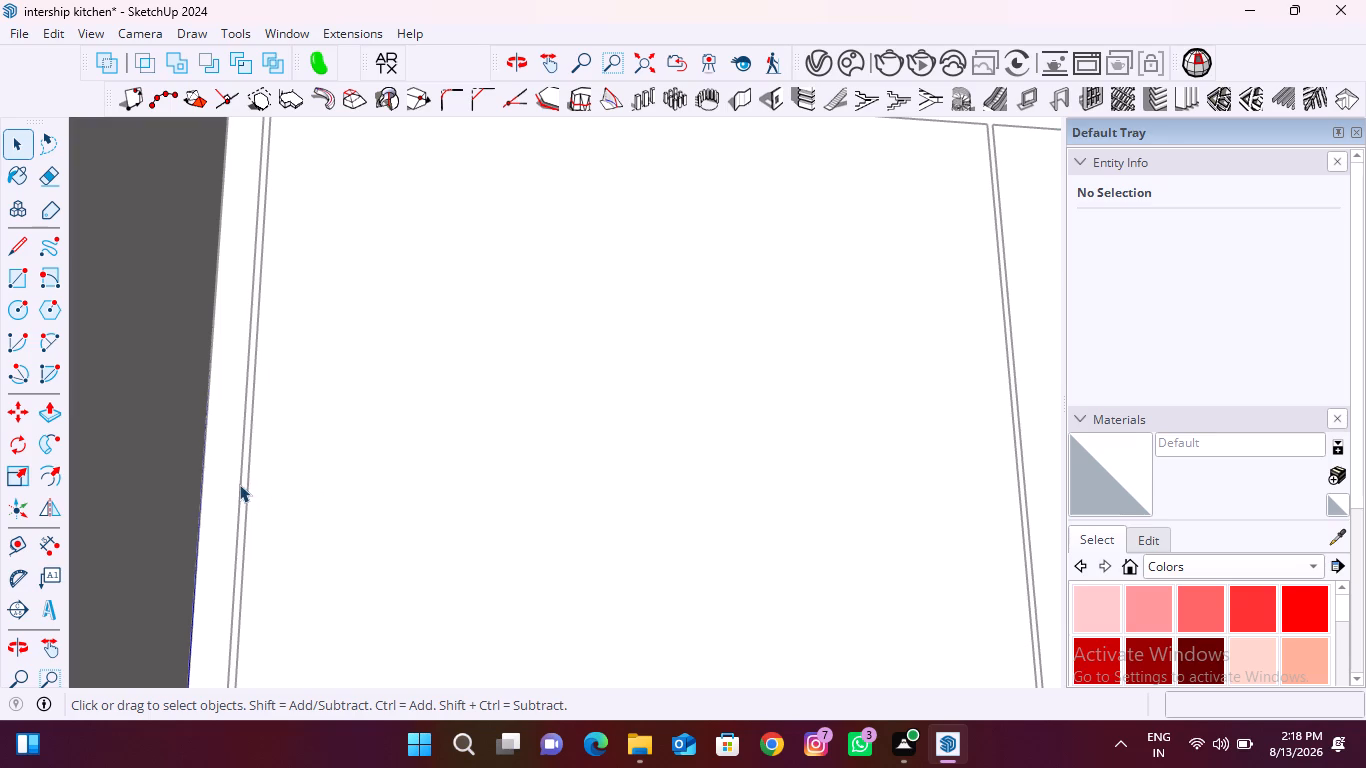
{"action": "key", "text": "p"}
{"action": "left_click", "coordinate": [219, 467]}
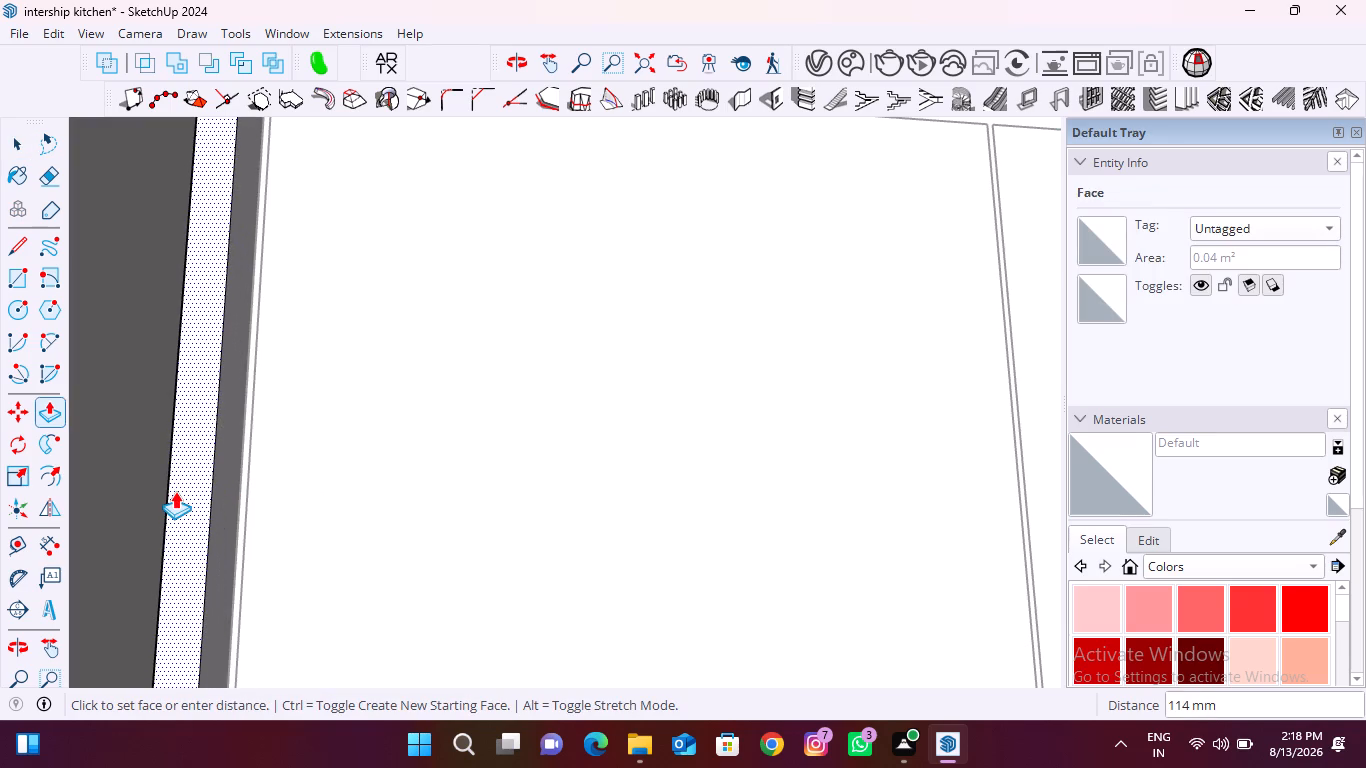
{"action": "type", "text": "350"}
{"action": "key", "text": "Return"}
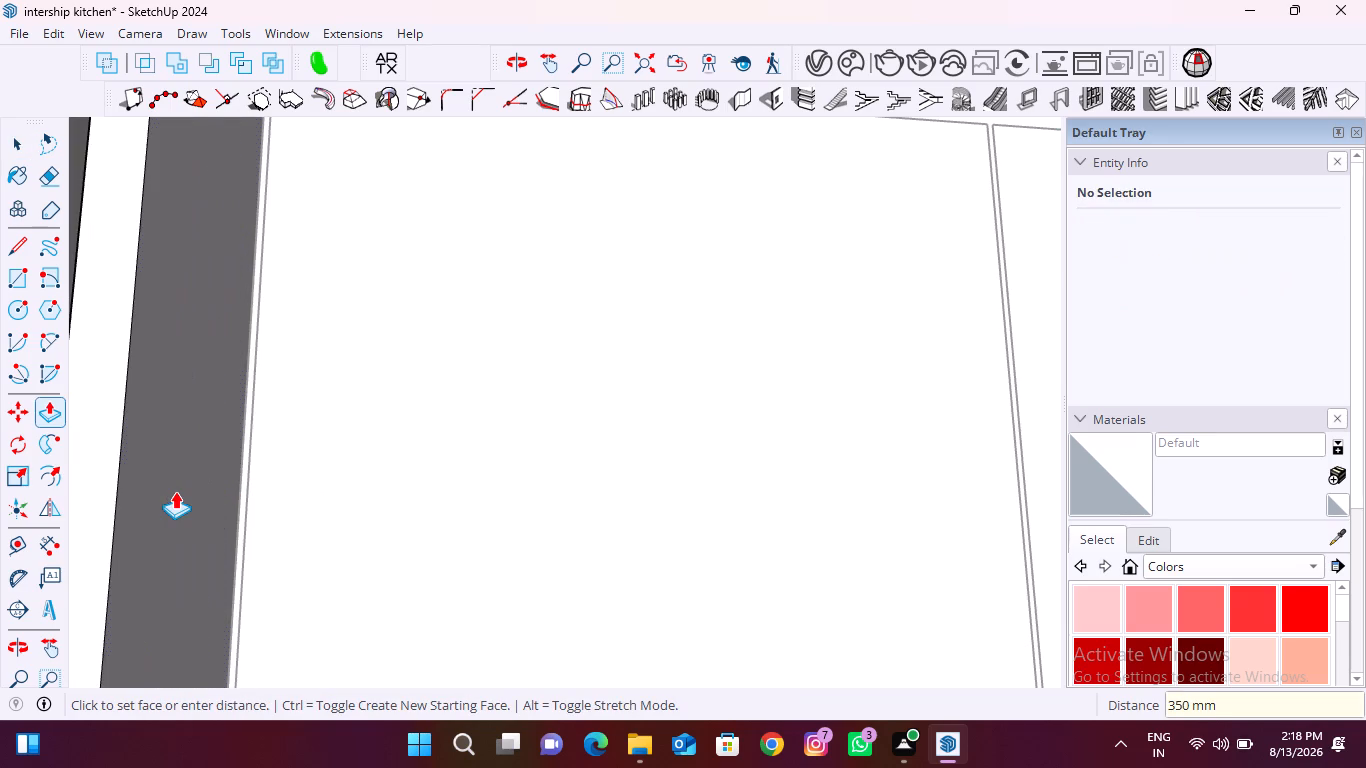
Extrude the right filler strip by the same 350 mm.
{"action": "scroll", "coordinate": [237, 403], "scroll_direction": "down", "scroll_amount": 17}
{"action": "middle_click_drag", "start_coordinate": [225, 408], "coordinate": [257, 463]}
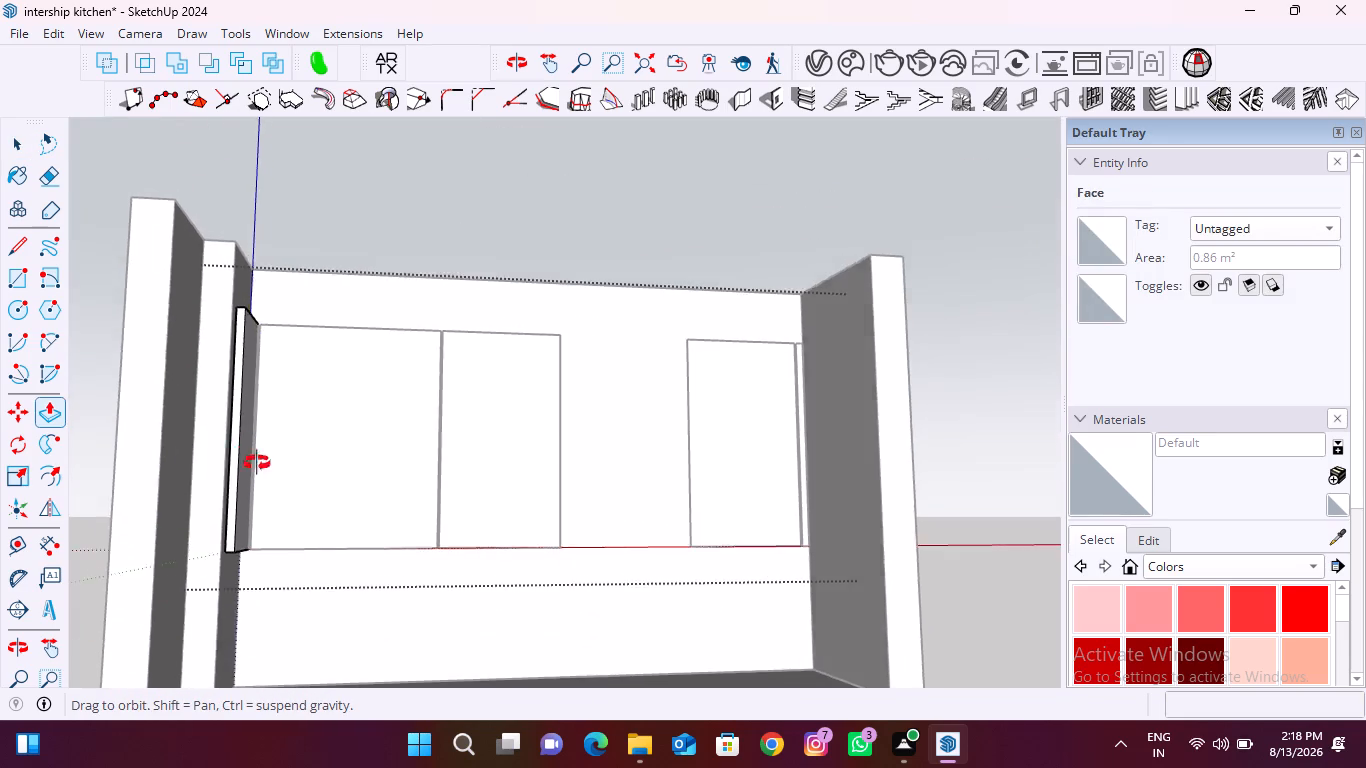
{"action": "middle_click_drag", "start_coordinate": [257, 463], "coordinate": [269, 678]}
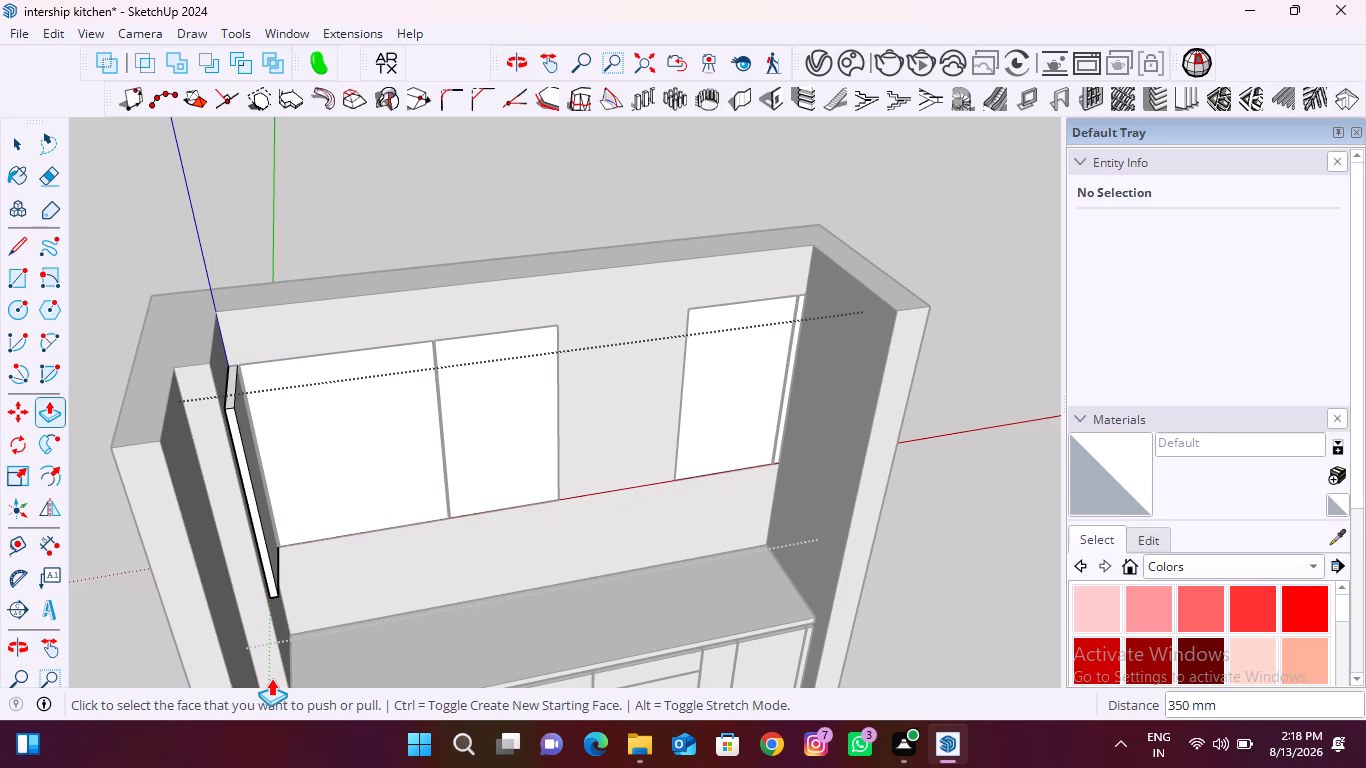
{"action": "scroll", "coordinate": [801, 349], "scroll_direction": "up", "scroll_amount": 18}
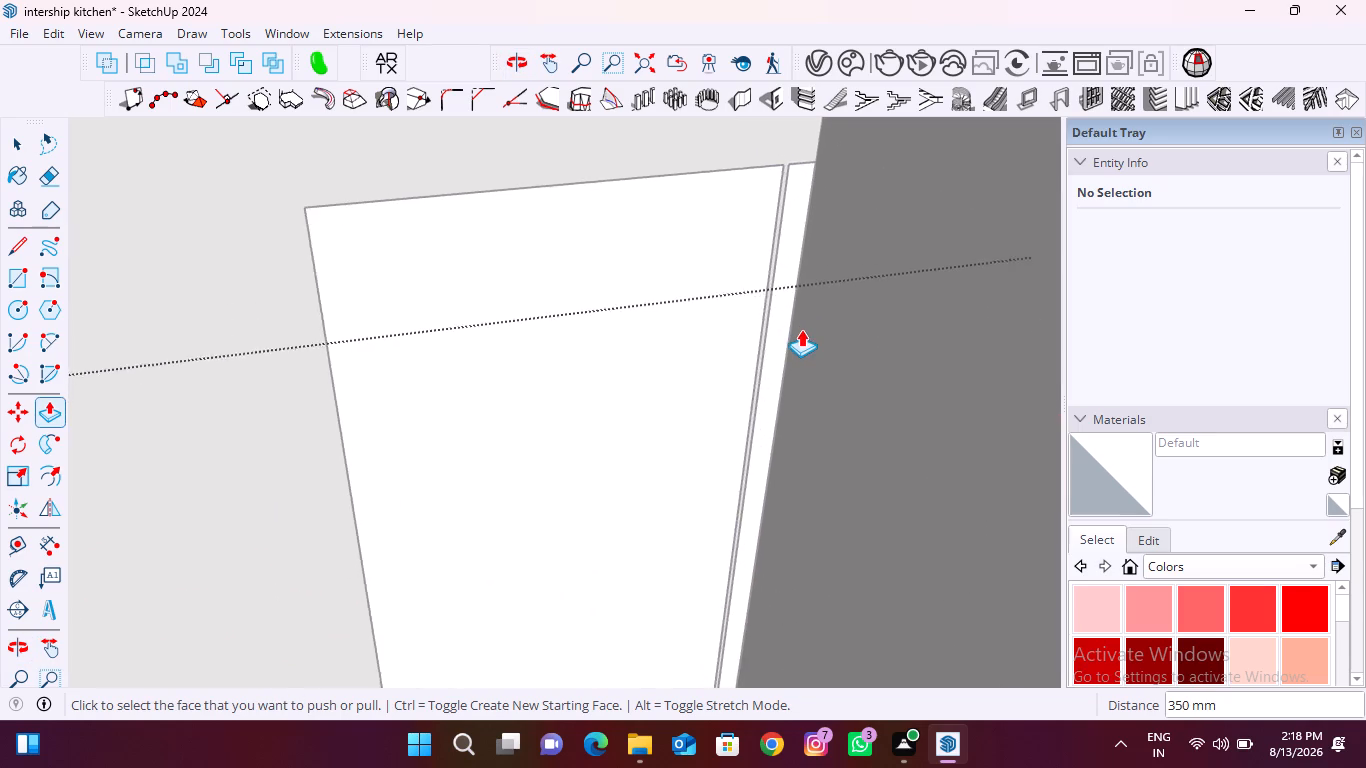
{"action": "double_click", "coordinate": [777, 324]}
Extrude the first and second cabinet rectangles from the left by the same 350 mm.
{"action": "scroll", "coordinate": [603, 351], "scroll_direction": "down", "scroll_amount": 5}
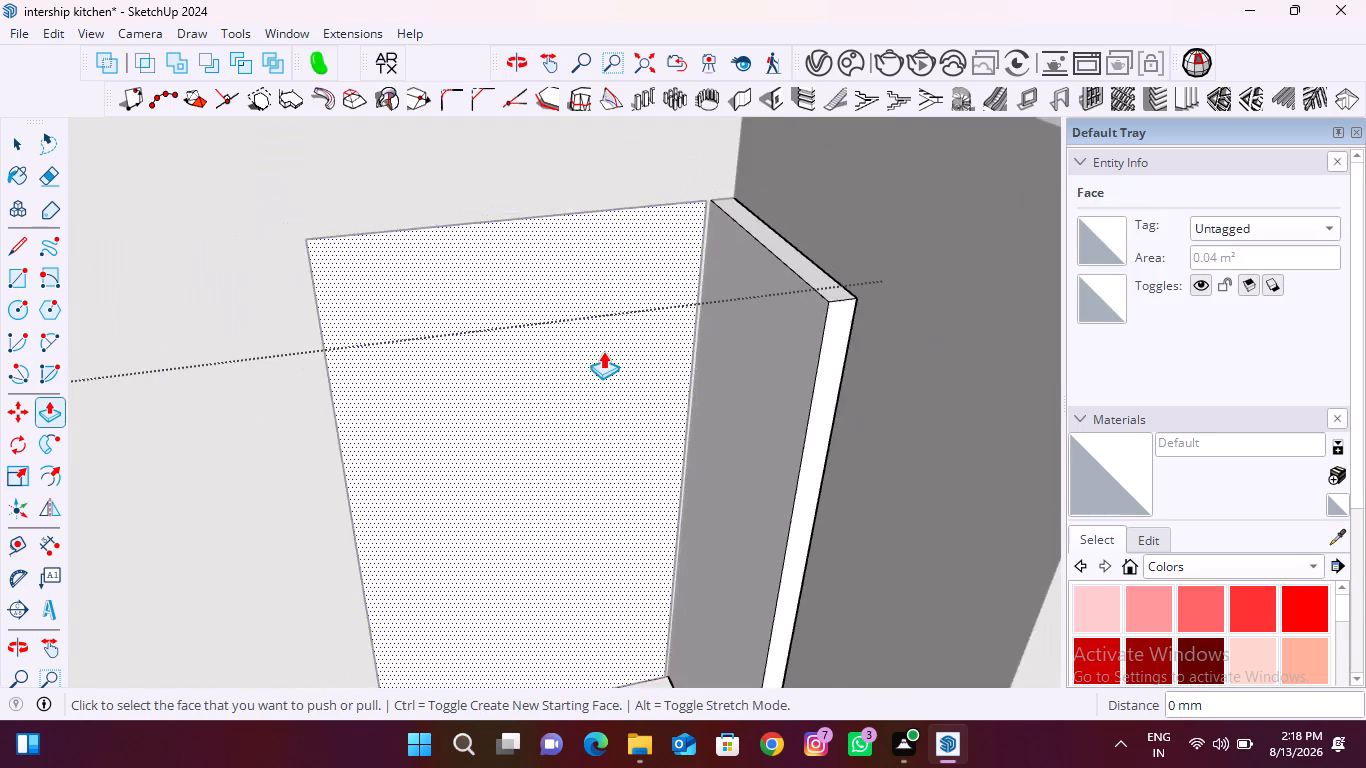
{"action": "scroll", "coordinate": [603, 351], "scroll_direction": "down", "scroll_amount": 15}
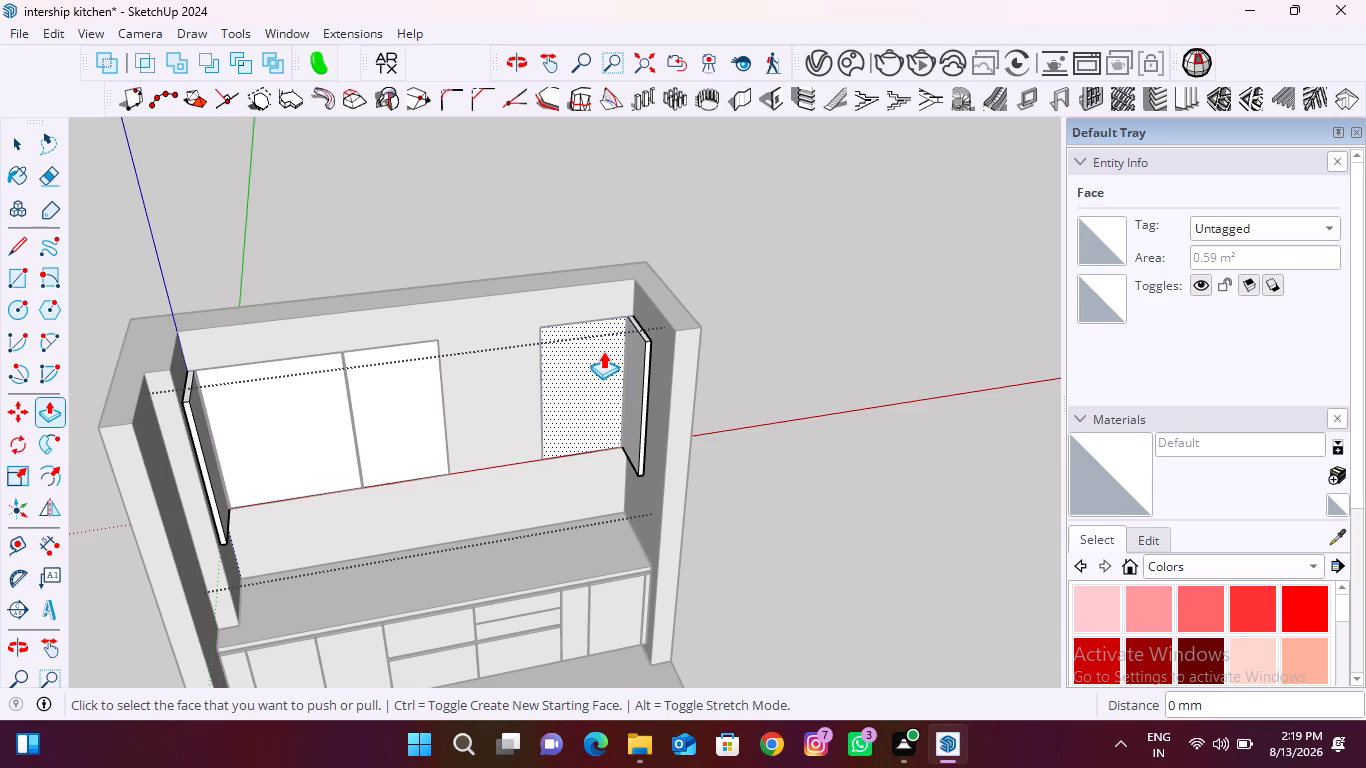
{"action": "scroll", "coordinate": [601, 350], "scroll_direction": "down", "scroll_amount": 1}
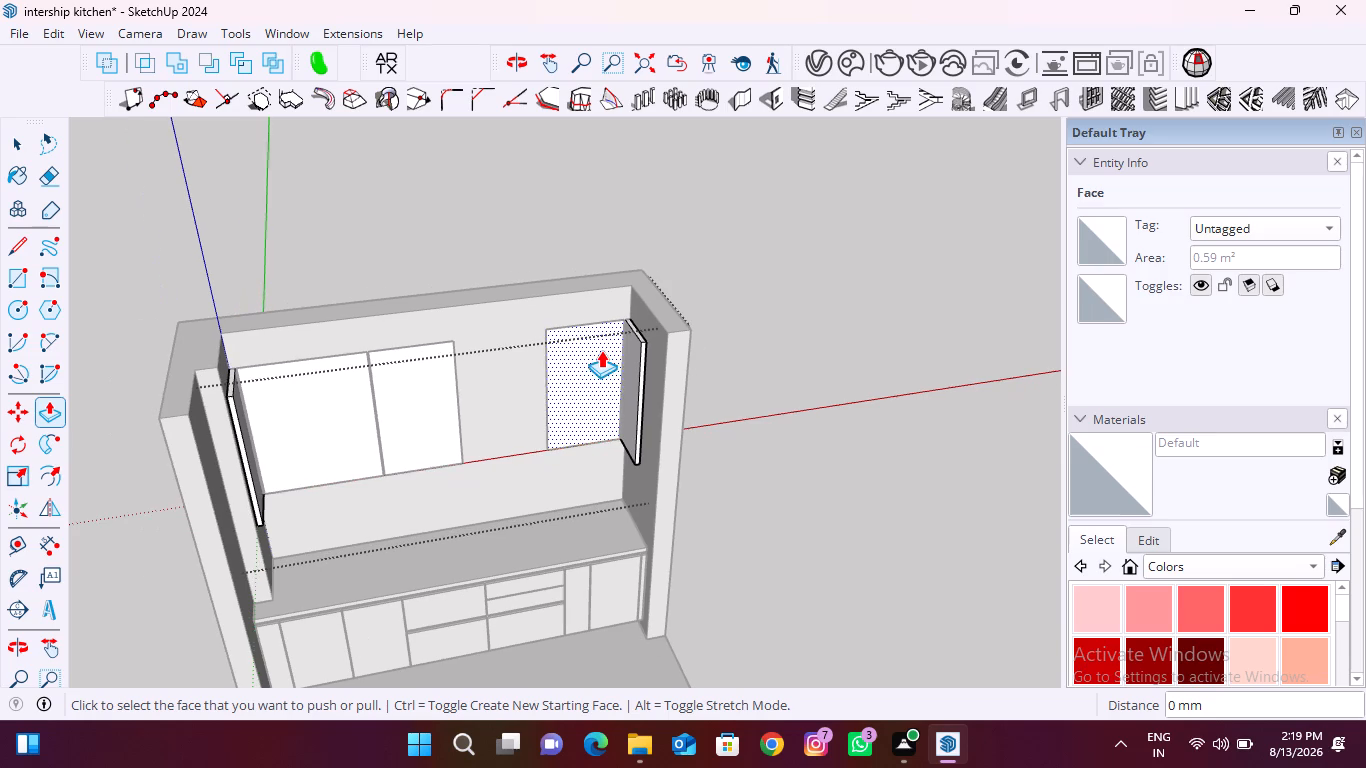
{"action": "scroll", "coordinate": [316, 403], "scroll_direction": "up", "scroll_amount": 2}
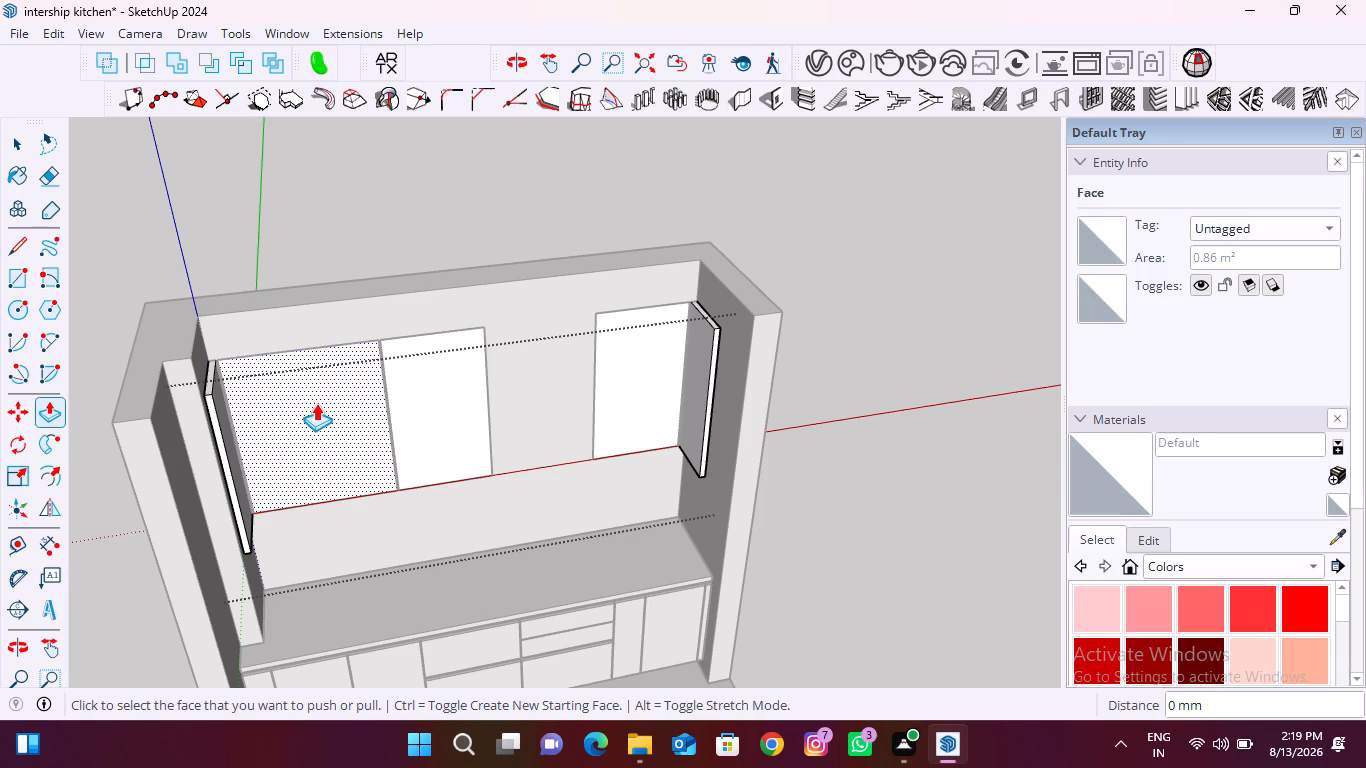
{"action": "double_click", "coordinate": [316, 403]}
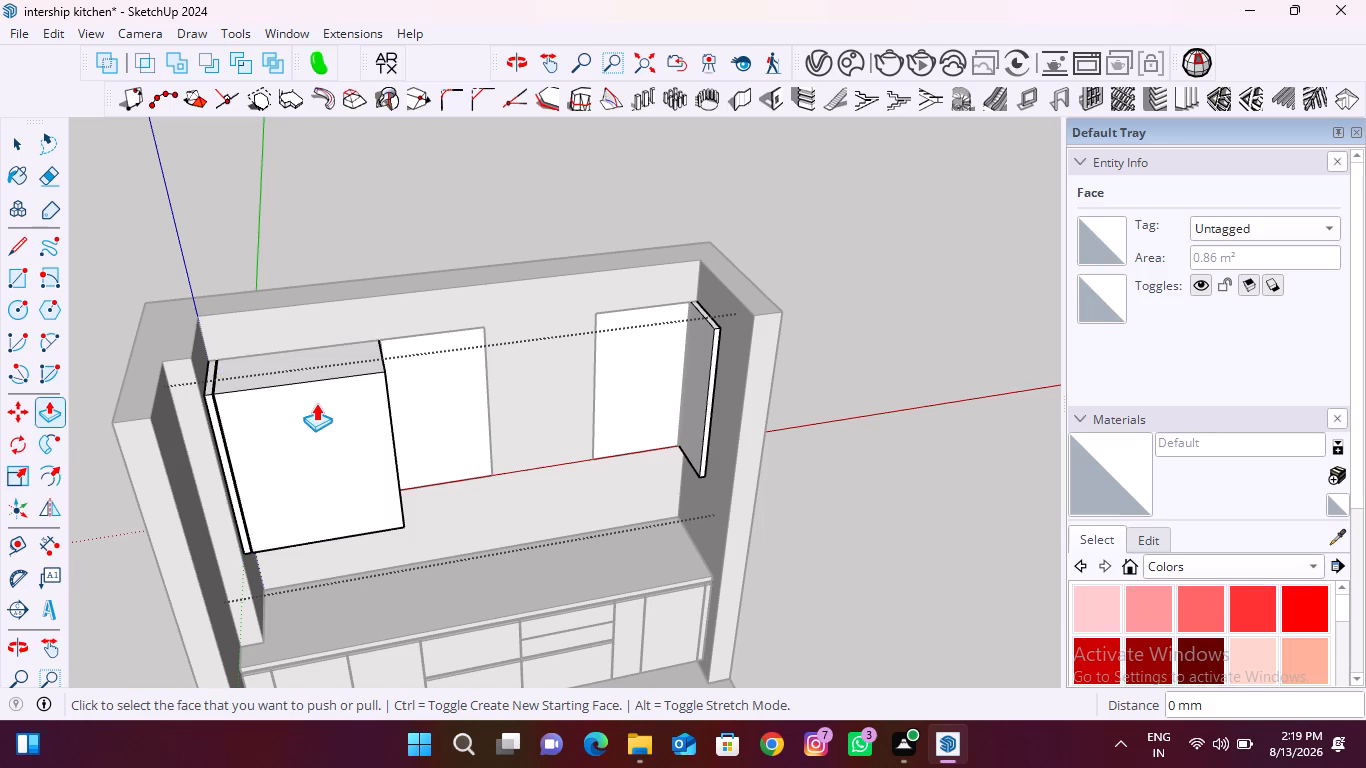
{"action": "double_click", "coordinate": [414, 388]}
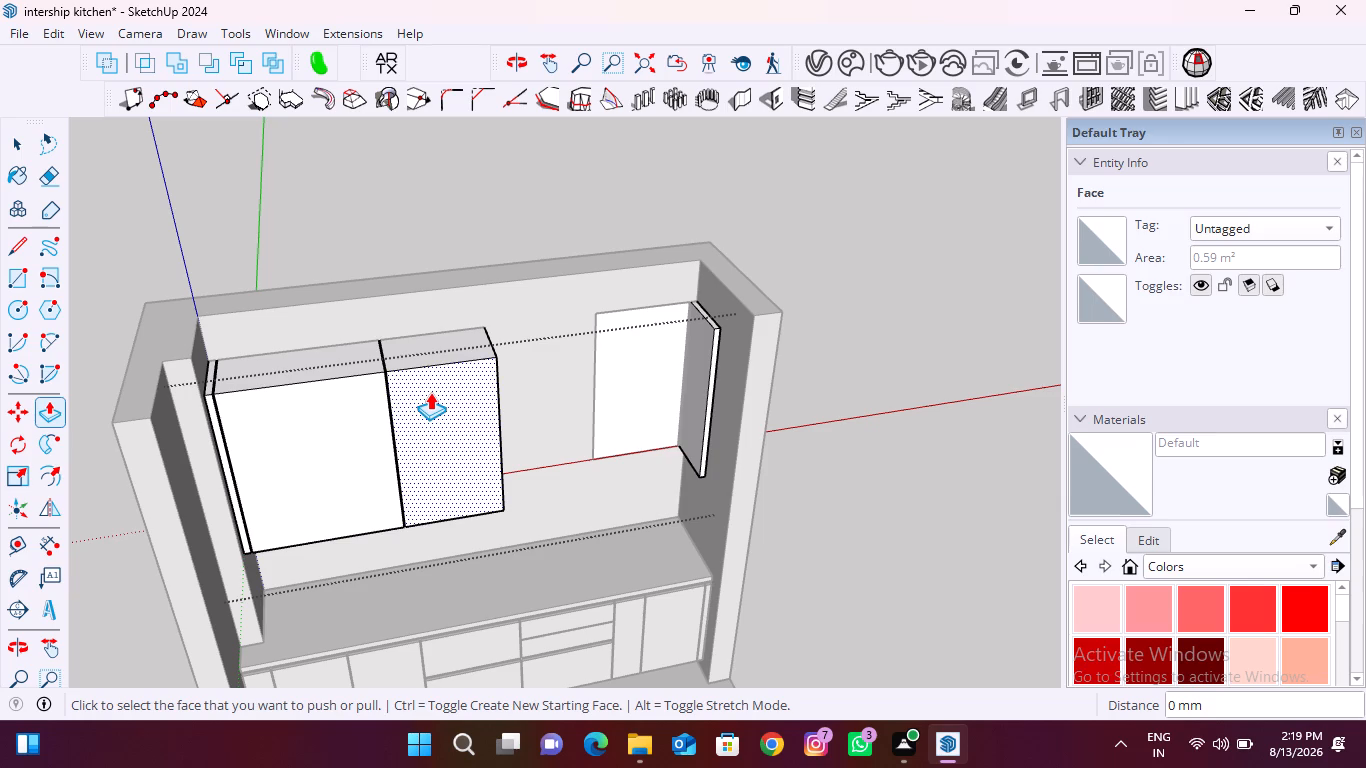
Extrude the second cabinet's front face 18 mm as a new starting face to form its shutter.
{"action": "left_click", "coordinate": [430, 392]}
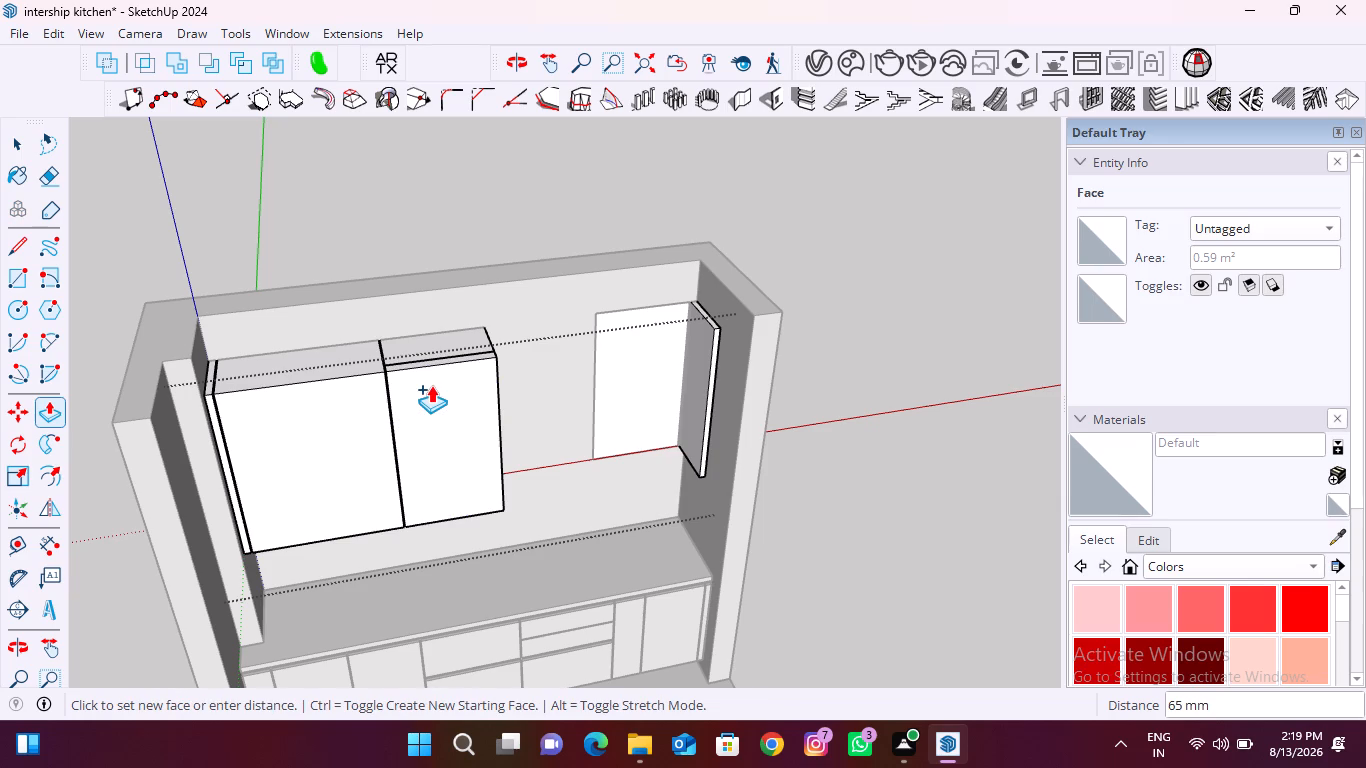
{"action": "type", "text": "18"}
{"action": "key", "text": "Return"}
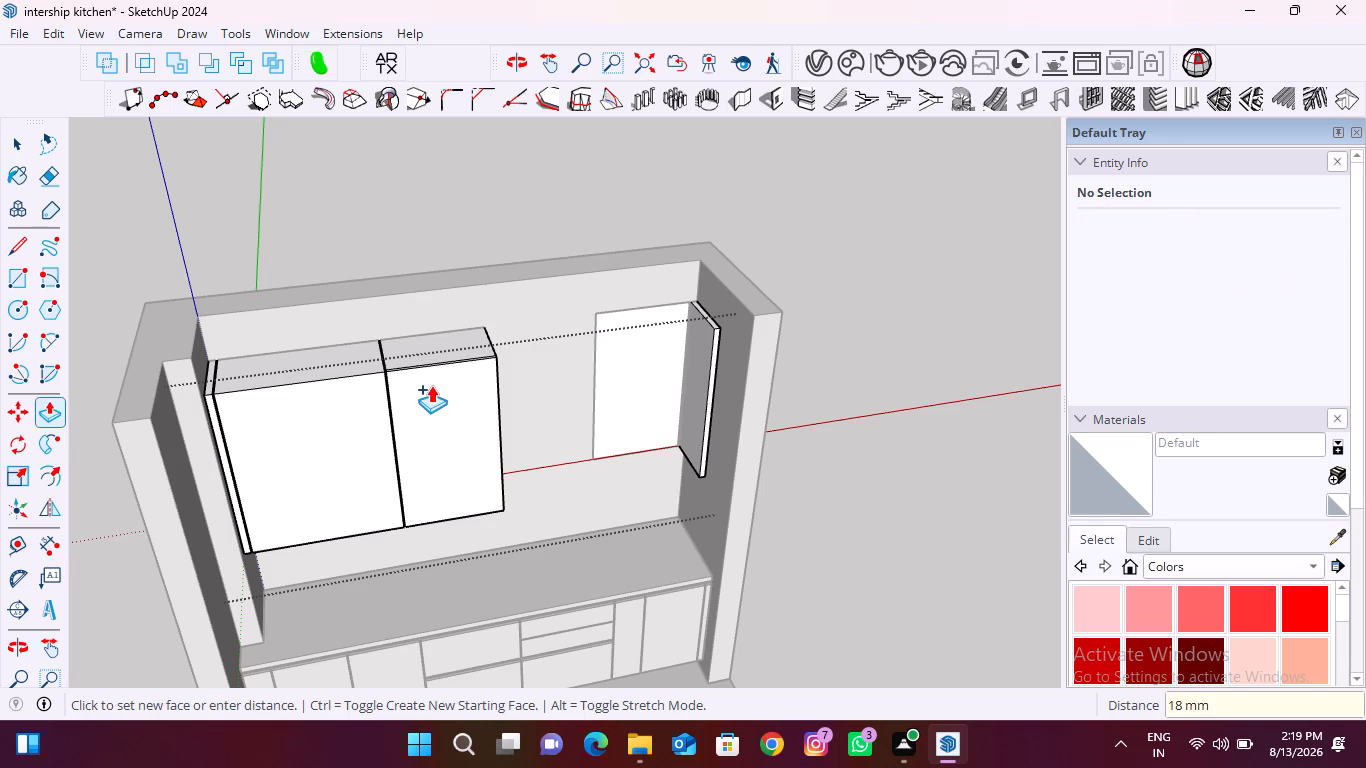
Extrude the front faces of the first cabinet and both filler strips by the same 18 mm as new starting faces.
{"action": "double_click", "coordinate": [355, 395]}
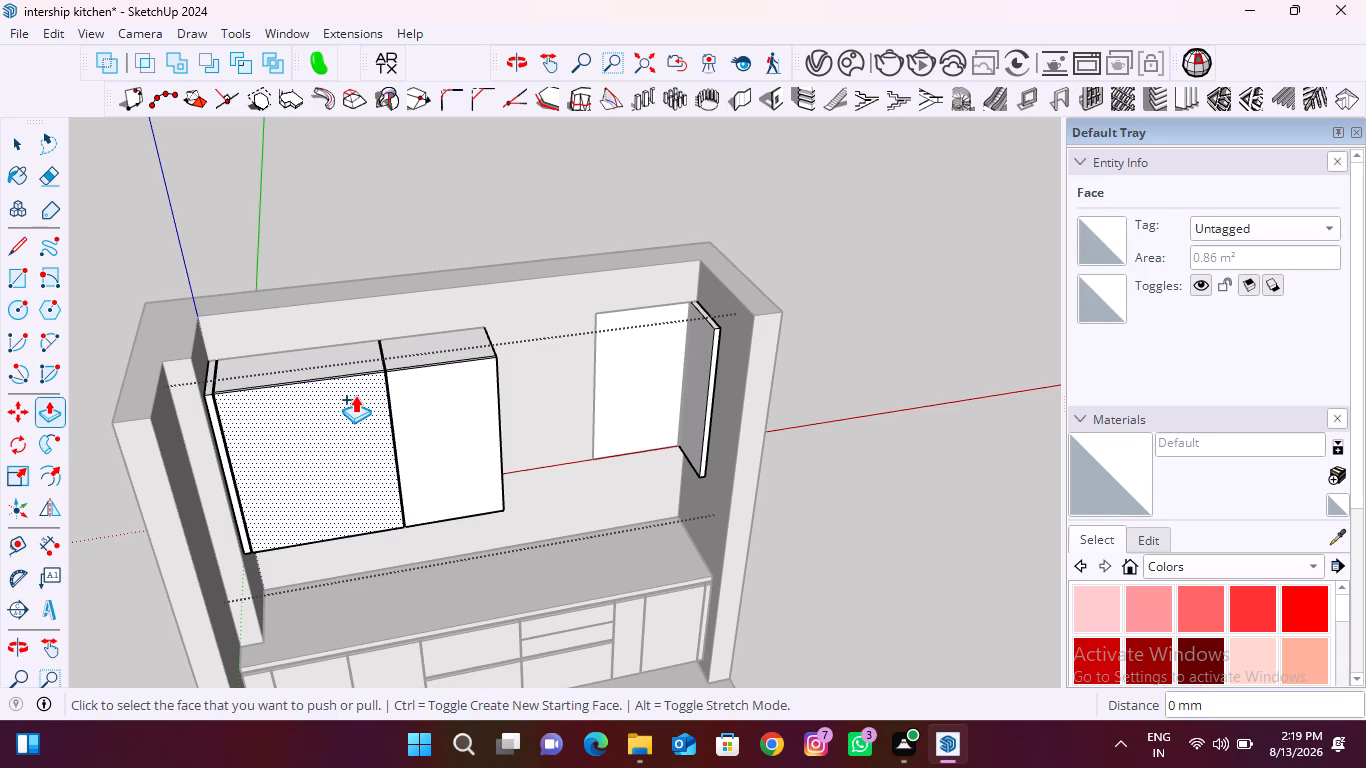
{"action": "scroll", "coordinate": [220, 381], "scroll_direction": "up", "scroll_amount": 13}
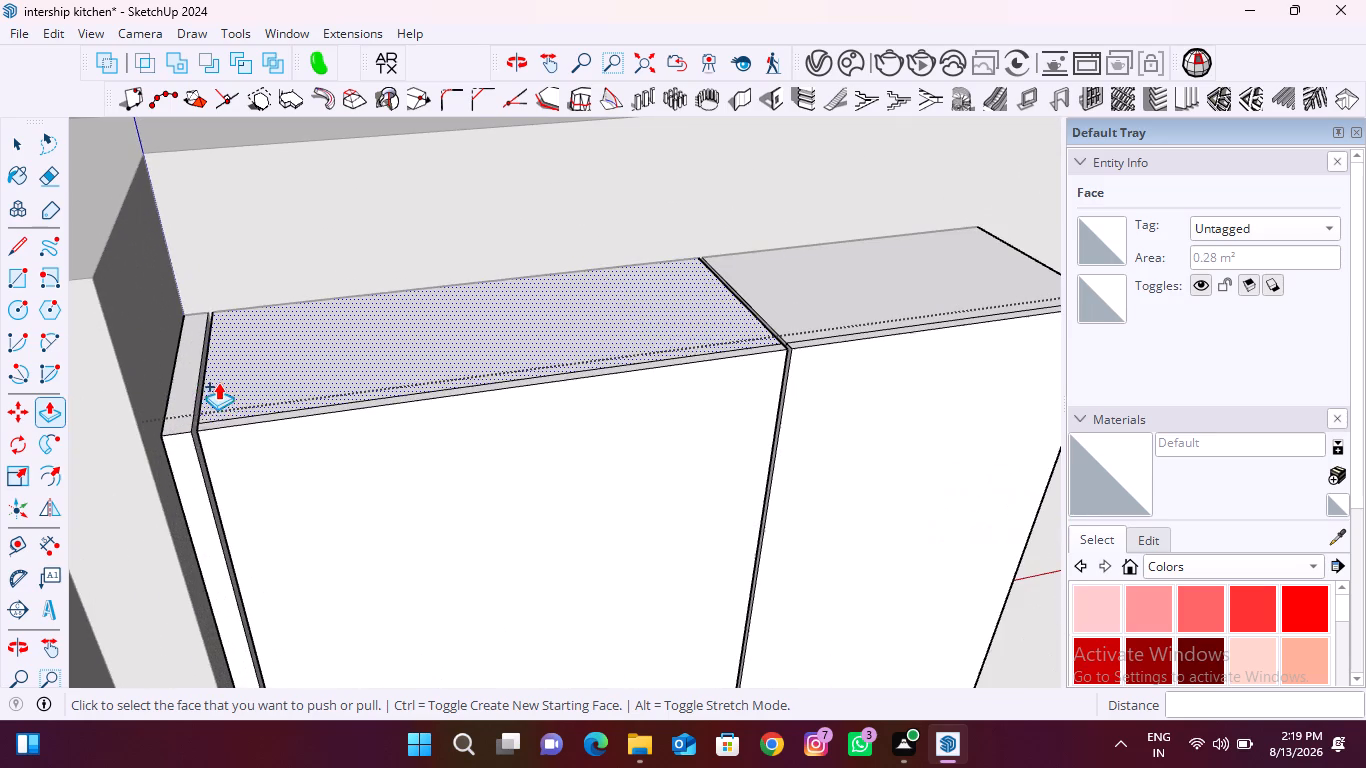
{"action": "double_click", "coordinate": [186, 454]}
{"action": "scroll", "coordinate": [177, 429], "scroll_direction": "down", "scroll_amount": 7}
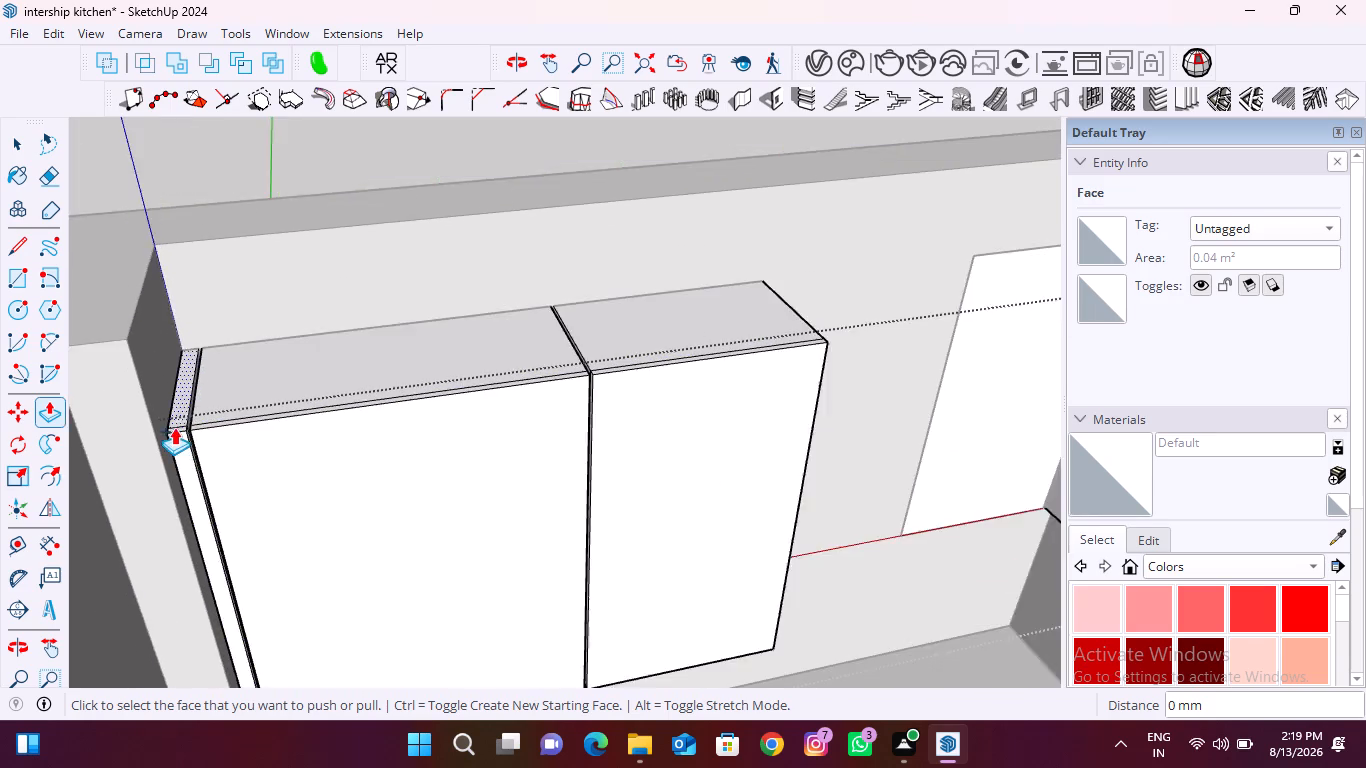
{"action": "scroll", "coordinate": [174, 427], "scroll_direction": "down", "scroll_amount": 13}
{"action": "scroll", "coordinate": [515, 420], "scroll_direction": "up", "scroll_amount": 9}
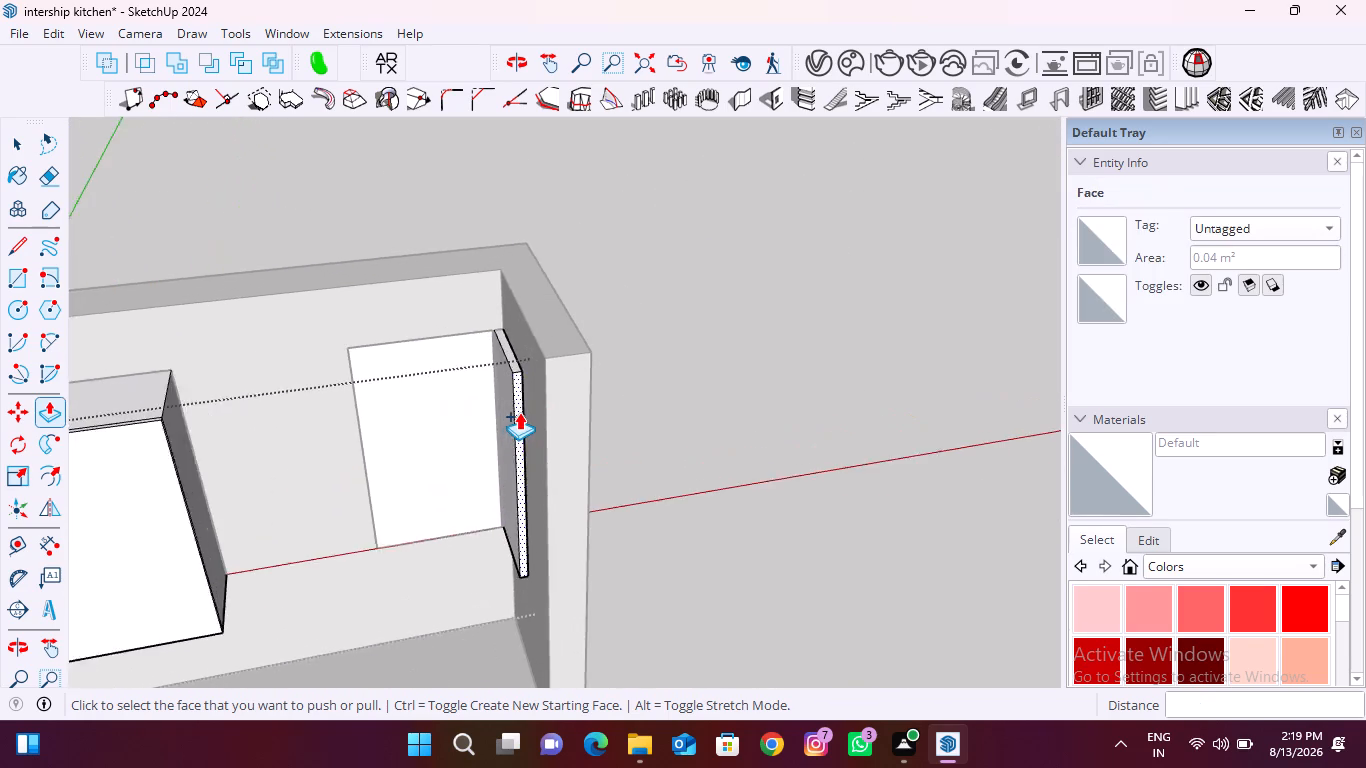
{"action": "scroll", "coordinate": [519, 412], "scroll_direction": "up", "scroll_amount": 11}
{"action": "double_click", "coordinate": [520, 410]}
{"action": "scroll", "coordinate": [491, 394], "scroll_direction": "down", "scroll_amount": 5}
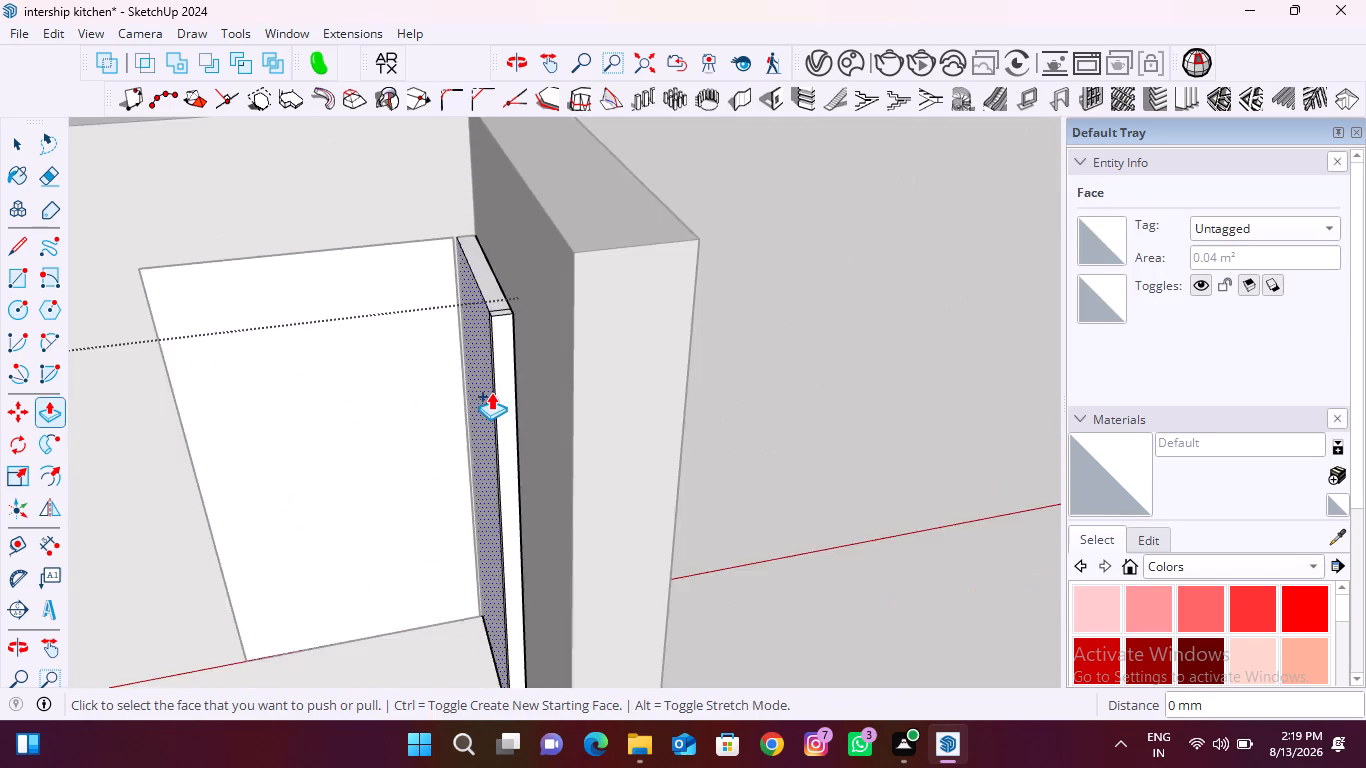
{"action": "scroll", "coordinate": [491, 392], "scroll_direction": "down", "scroll_amount": 20}
{"action": "scroll", "coordinate": [491, 392], "scroll_direction": "down", "scroll_amount": 2}
{"action": "key", "text": "space"}
Place a horizontal guide 300 mm above the bottom edge of the first cabinet's front.
{"action": "scroll", "coordinate": [339, 402], "scroll_direction": "up", "scroll_amount": 2}
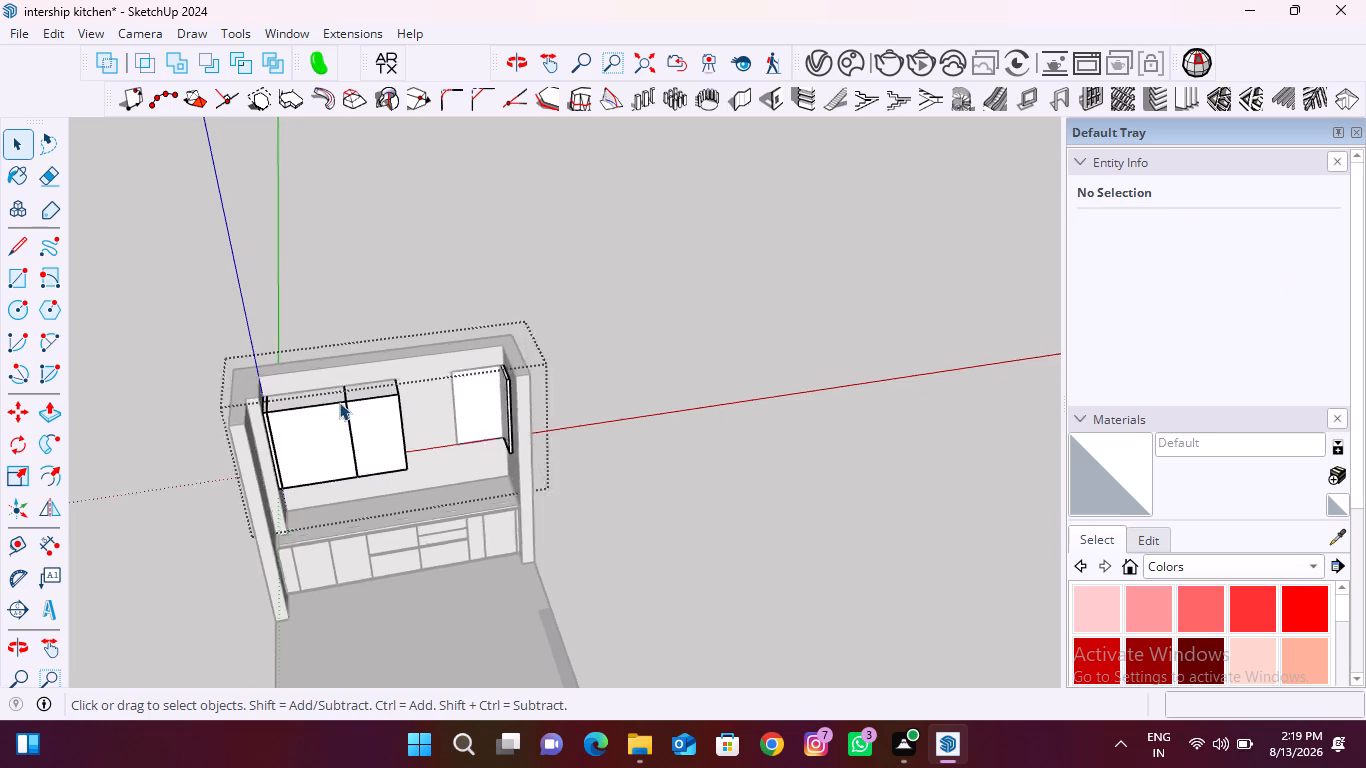
{"action": "scroll", "coordinate": [339, 402], "scroll_direction": "up", "scroll_amount": 15}
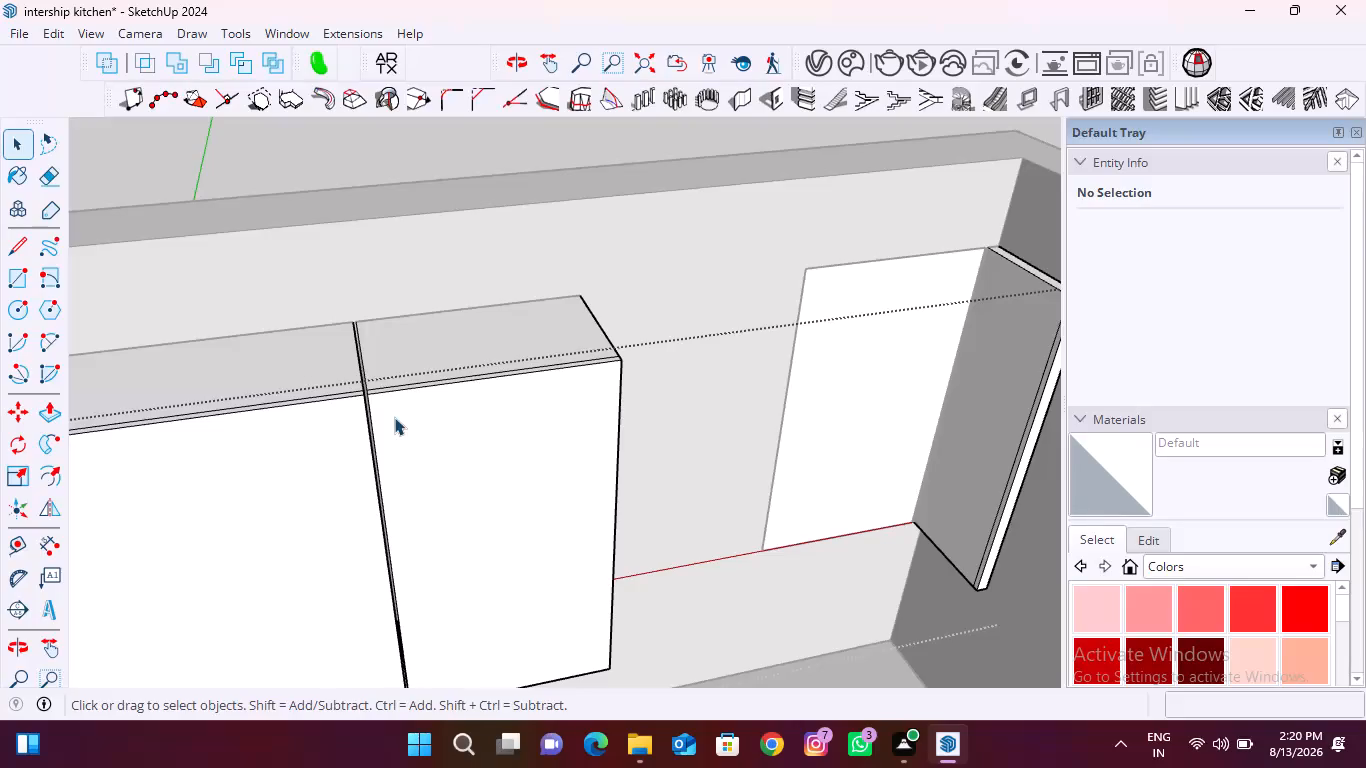
{"action": "scroll", "coordinate": [437, 364], "scroll_direction": "down", "scroll_amount": 5}
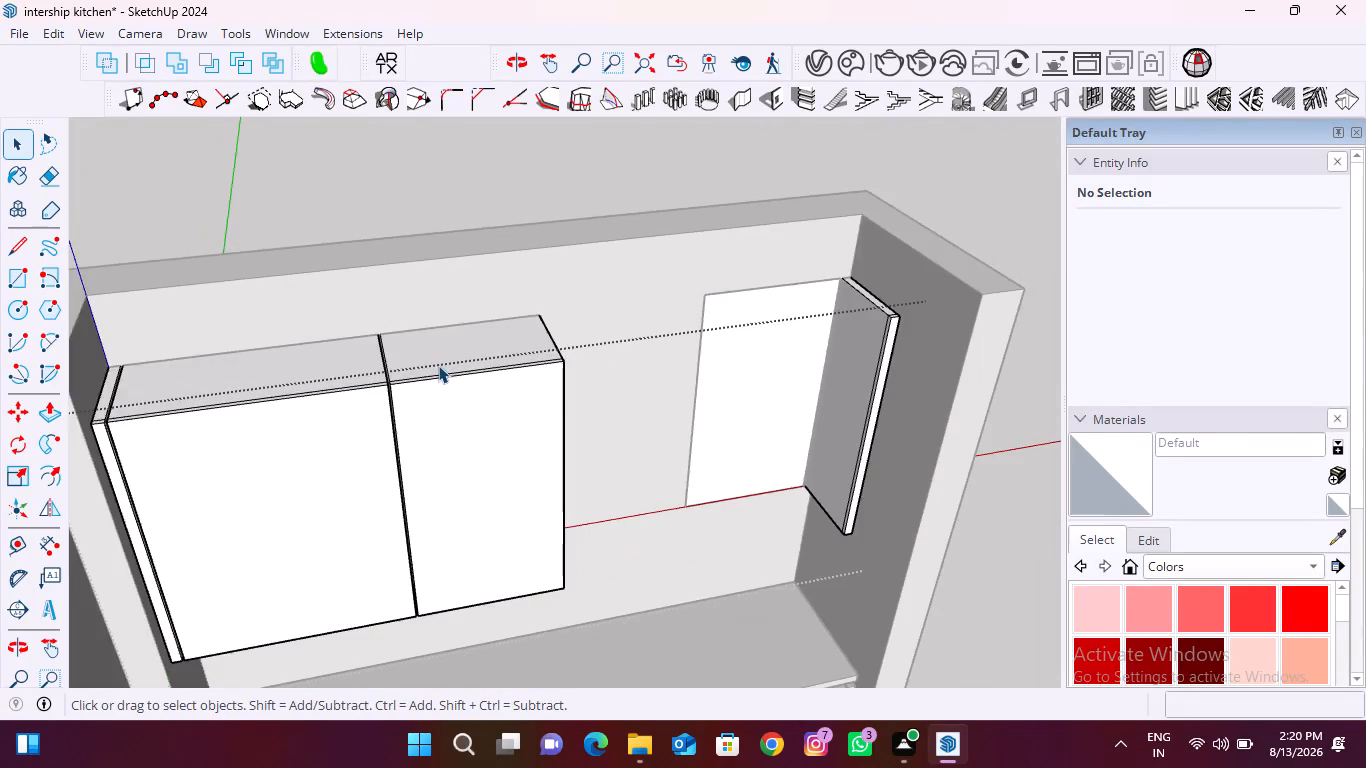
{"action": "scroll", "coordinate": [438, 365], "scroll_direction": "down", "scroll_amount": 5}
{"action": "middle_click_drag", "start_coordinate": [392, 521], "coordinate": [366, 246]}
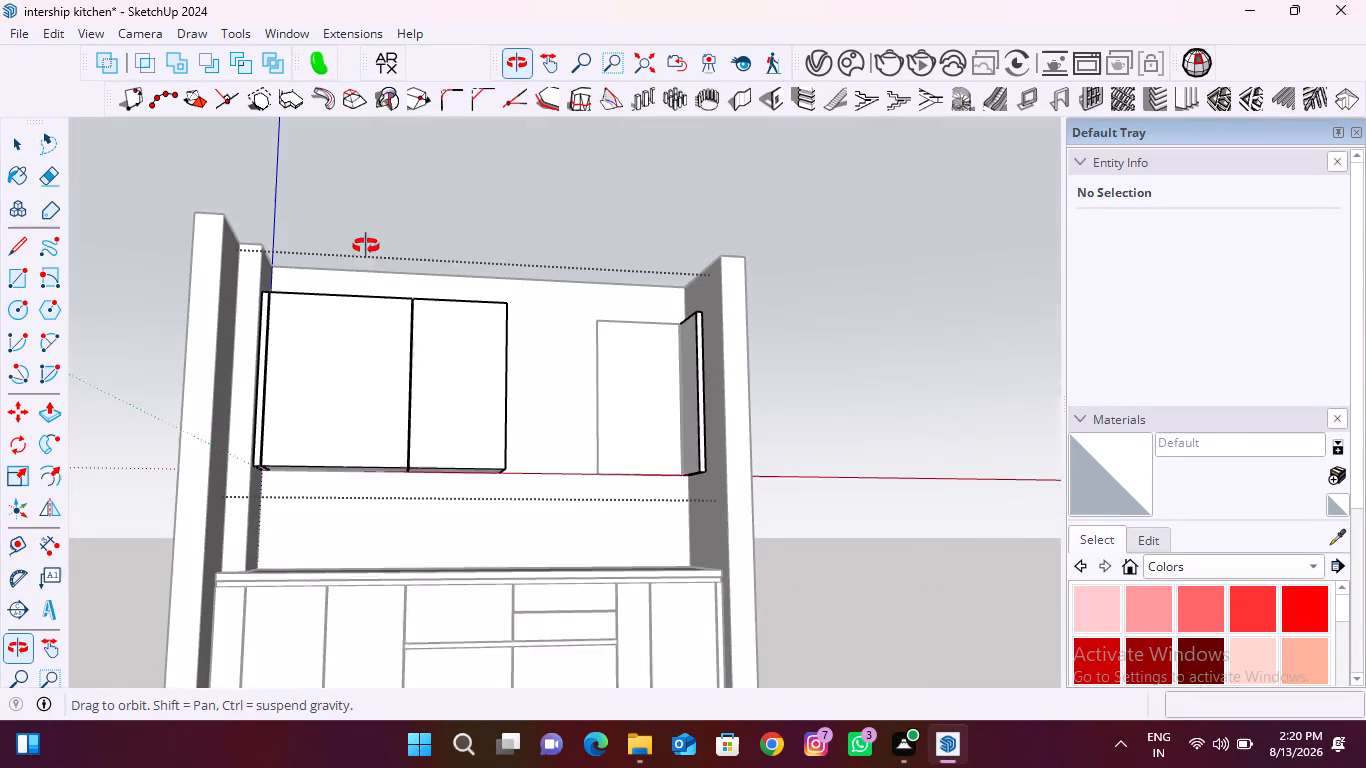
{"action": "middle_click_drag", "start_coordinate": [366, 246], "coordinate": [366, 242]}
{"action": "middle_click_drag", "start_coordinate": [361, 441], "coordinate": [344, 345]}
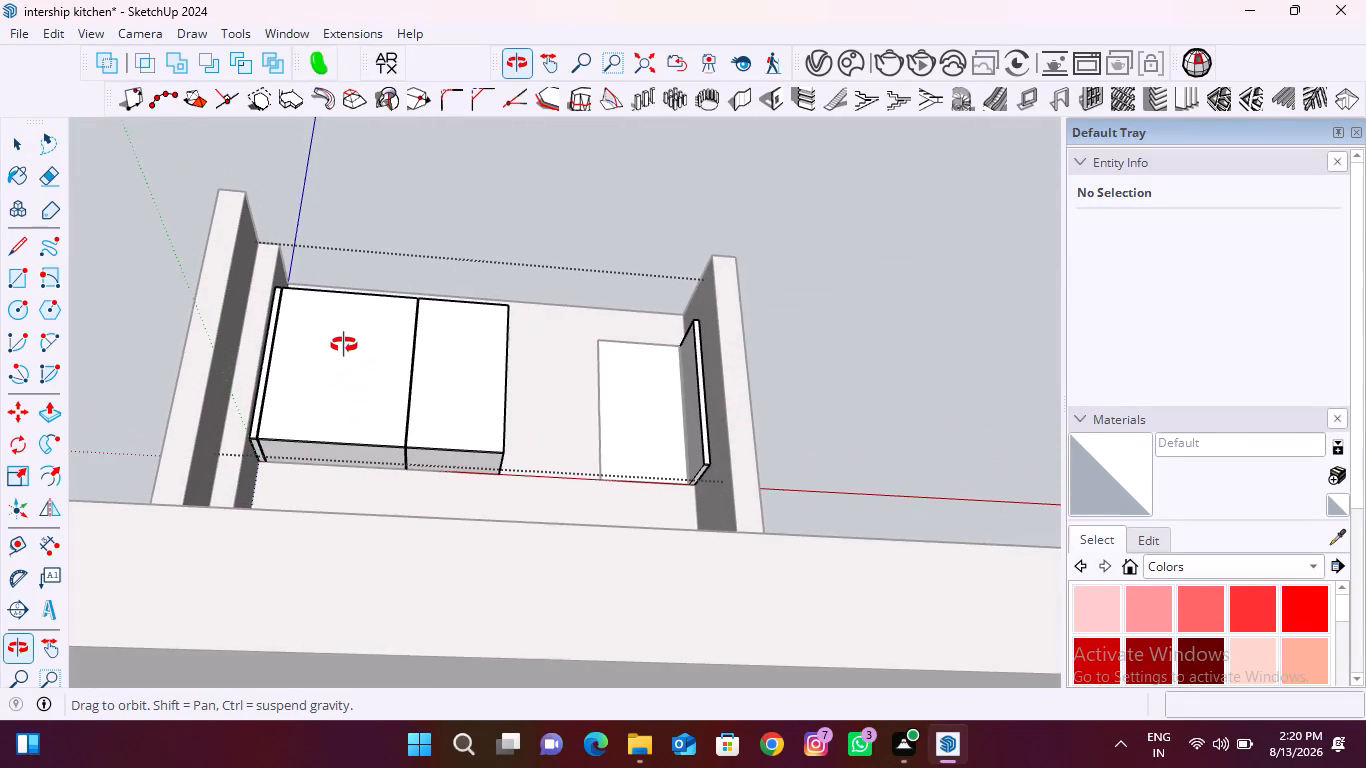
{"action": "middle_click_drag", "start_coordinate": [344, 345], "coordinate": [343, 347]}
{"action": "scroll", "coordinate": [324, 447], "scroll_direction": "up", "scroll_amount": 6}
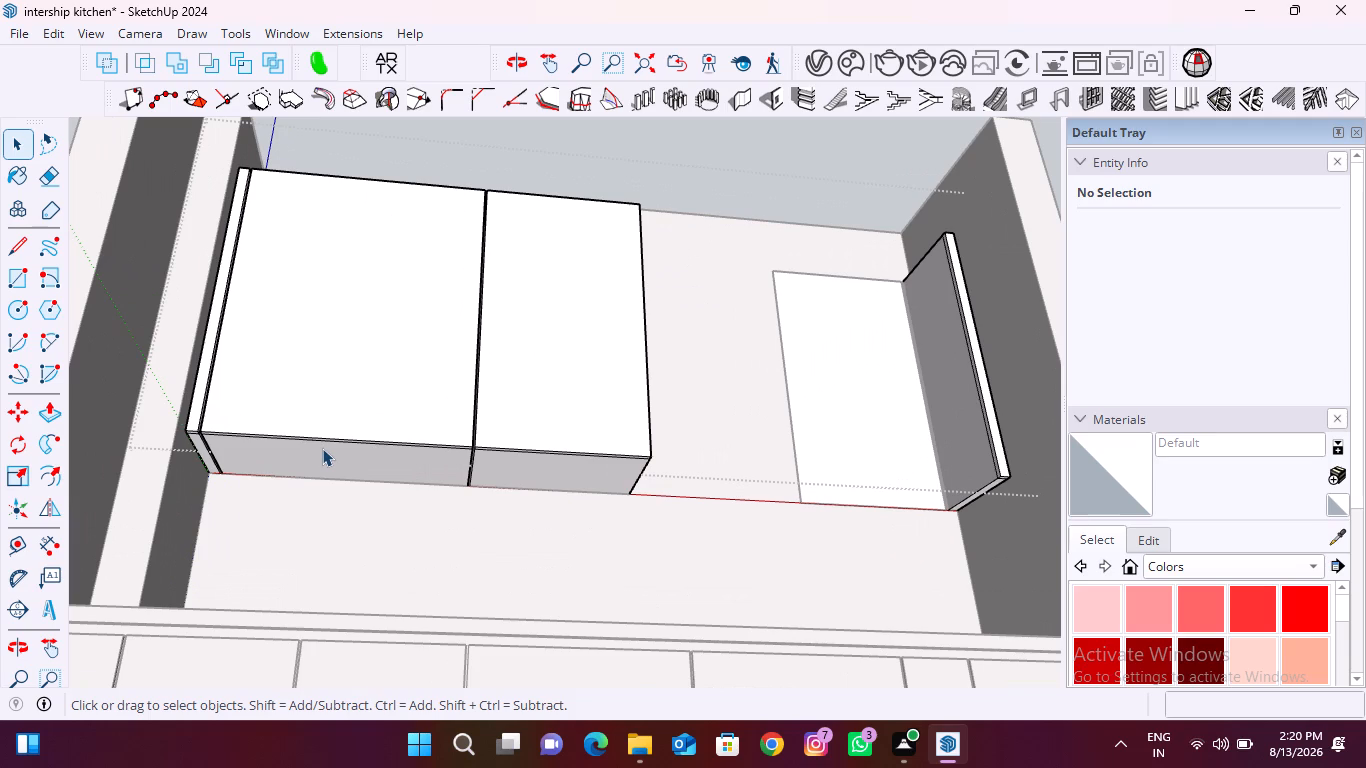
{"action": "middle_click_drag", "start_coordinate": [330, 450], "coordinate": [325, 535]}
{"action": "key", "text": "t"}
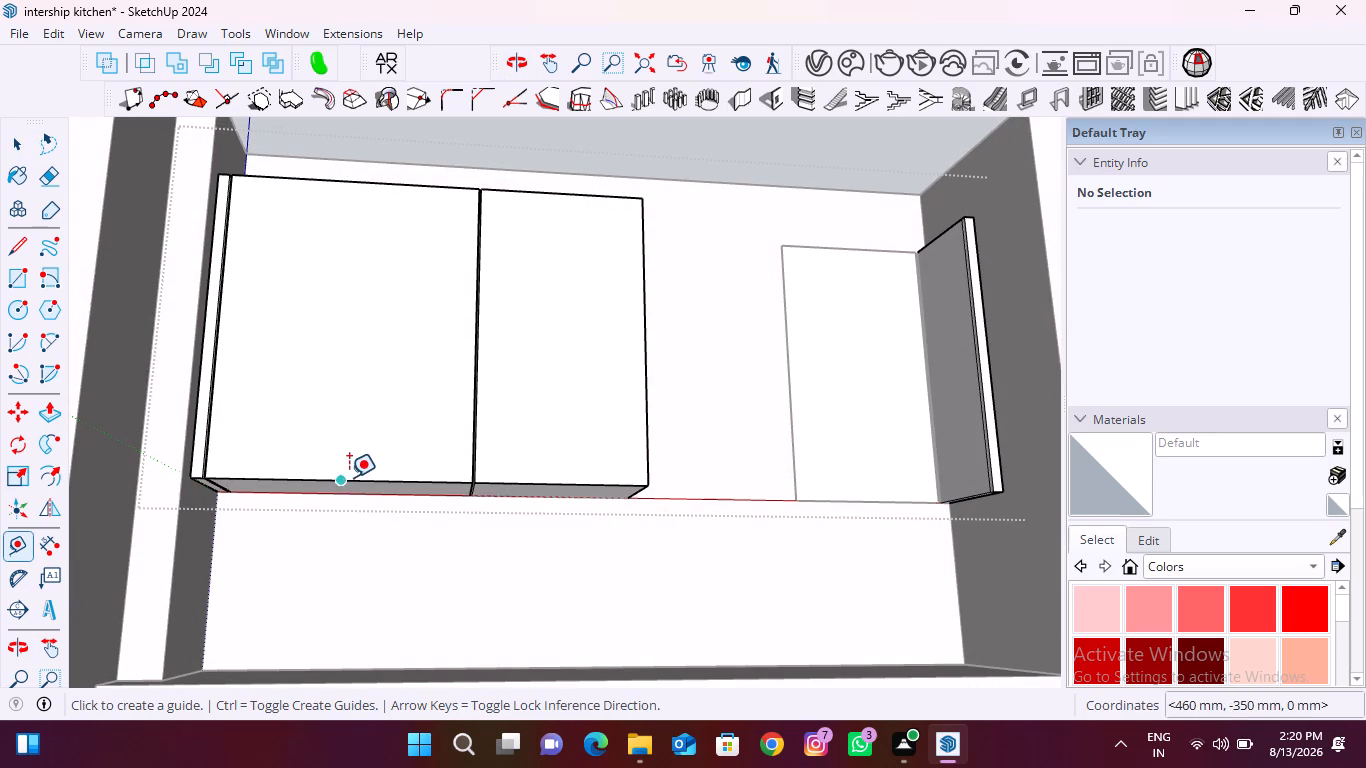
{"action": "scroll", "coordinate": [349, 477], "scroll_direction": "up", "scroll_amount": 18}
{"action": "middle_click_drag", "start_coordinate": [370, 477], "coordinate": [364, 544]}
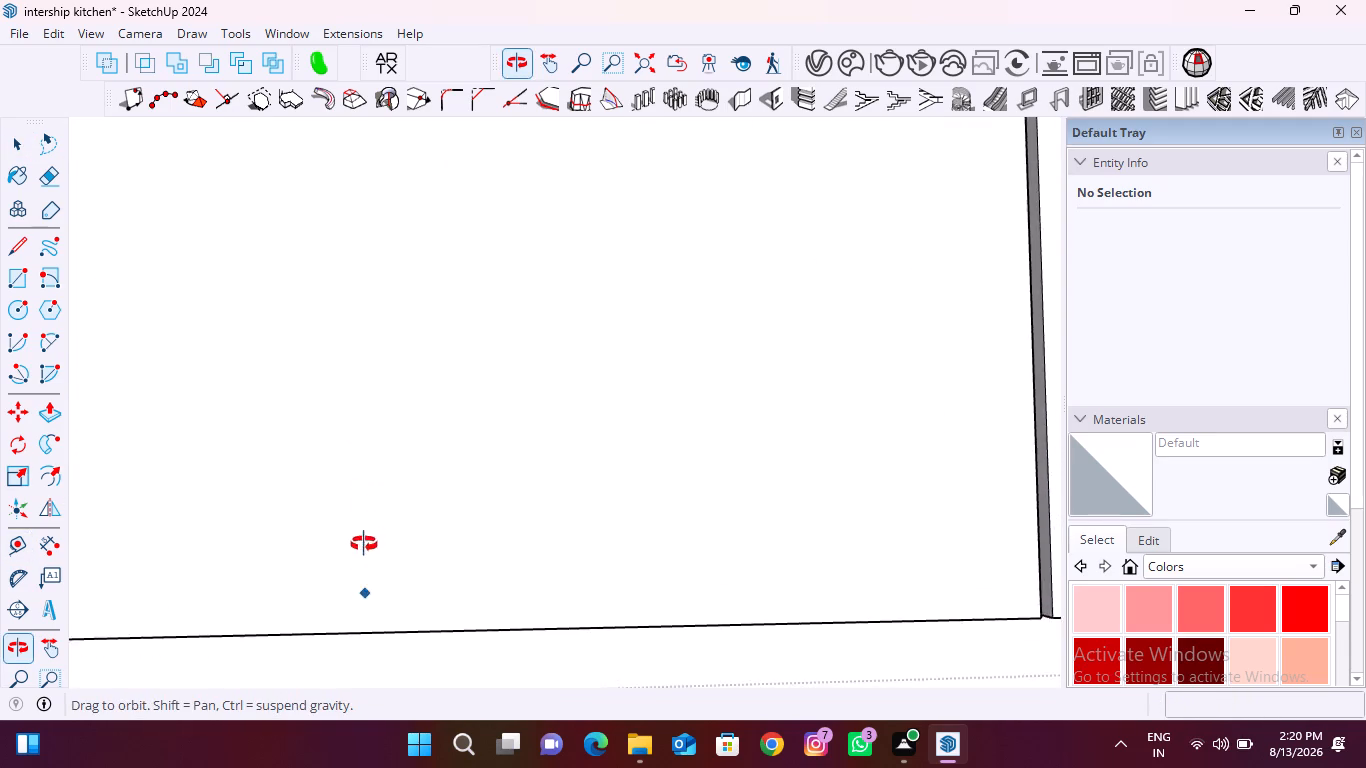
{"action": "middle_click_drag", "start_coordinate": [364, 544], "coordinate": [361, 551]}
{"action": "scroll", "coordinate": [359, 560], "scroll_direction": "up", "scroll_amount": 1}
{"action": "left_click", "coordinate": [356, 663]}
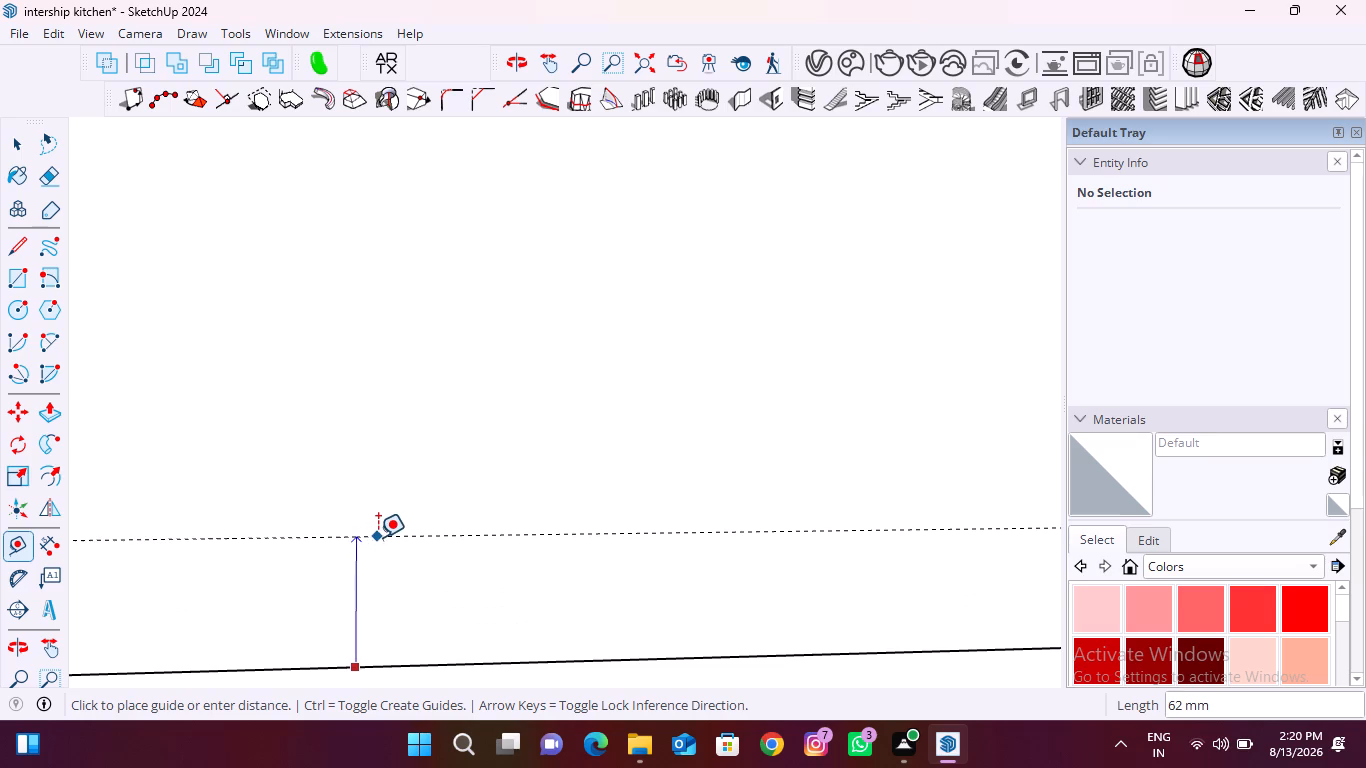
{"action": "type", "text": "300"}
{"action": "key", "text": "Return"}
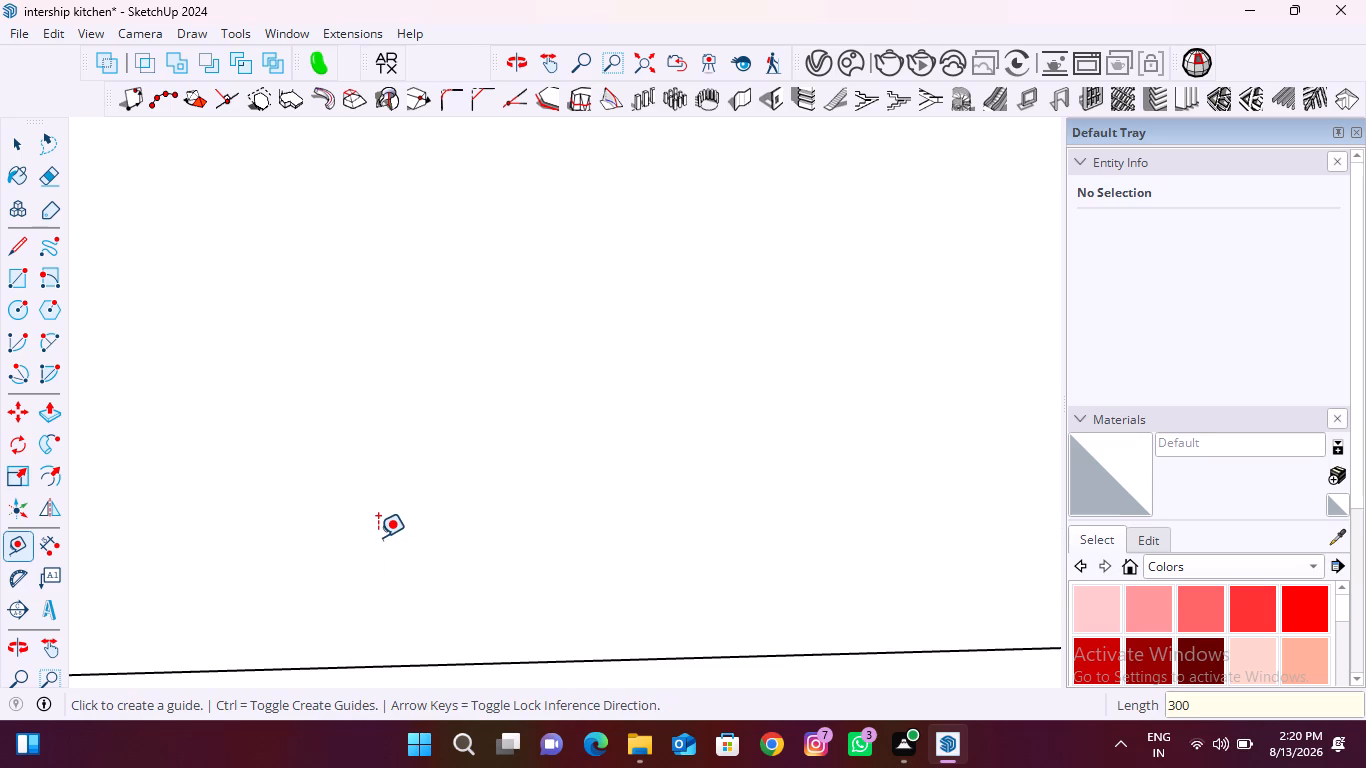
{"action": "scroll", "coordinate": [400, 541], "scroll_direction": "down", "scroll_amount": 20}
{"action": "scroll", "coordinate": [400, 541], "scroll_direction": "down", "scroll_amount": 2}
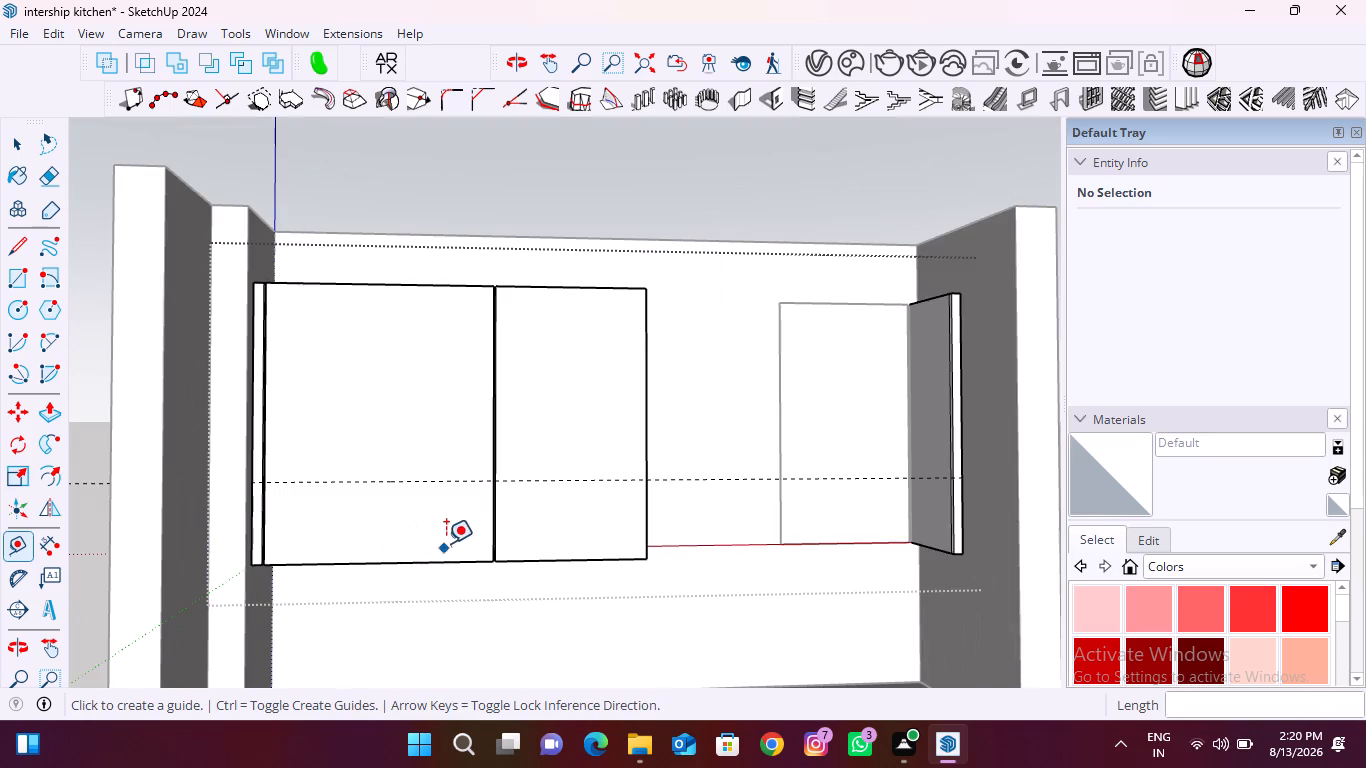
Add a second horizontal guide 18 mm above the 300 mm guide.
{"action": "middle_click_drag", "start_coordinate": [445, 538], "coordinate": [411, 541]}
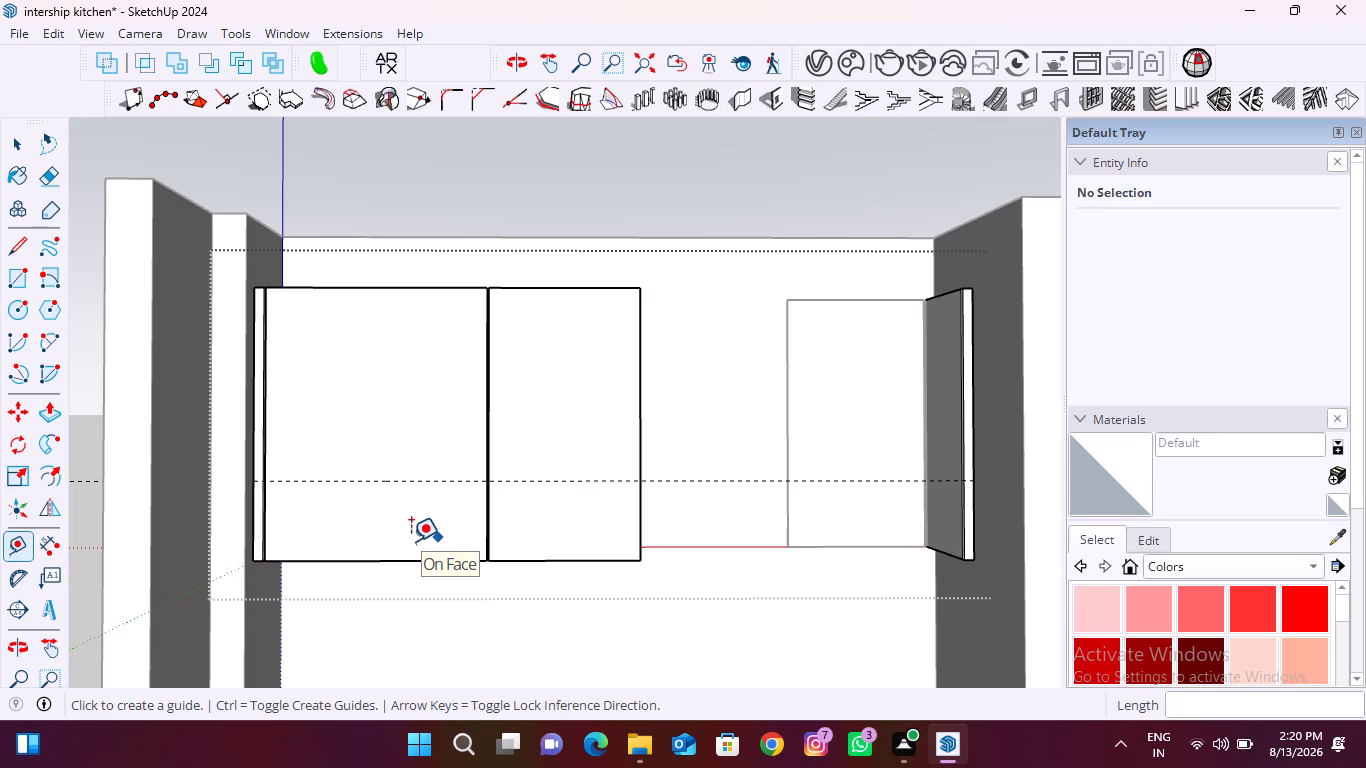
{"action": "scroll", "coordinate": [342, 480], "scroll_direction": "up", "scroll_amount": 11}
{"action": "left_click", "coordinate": [343, 480]}
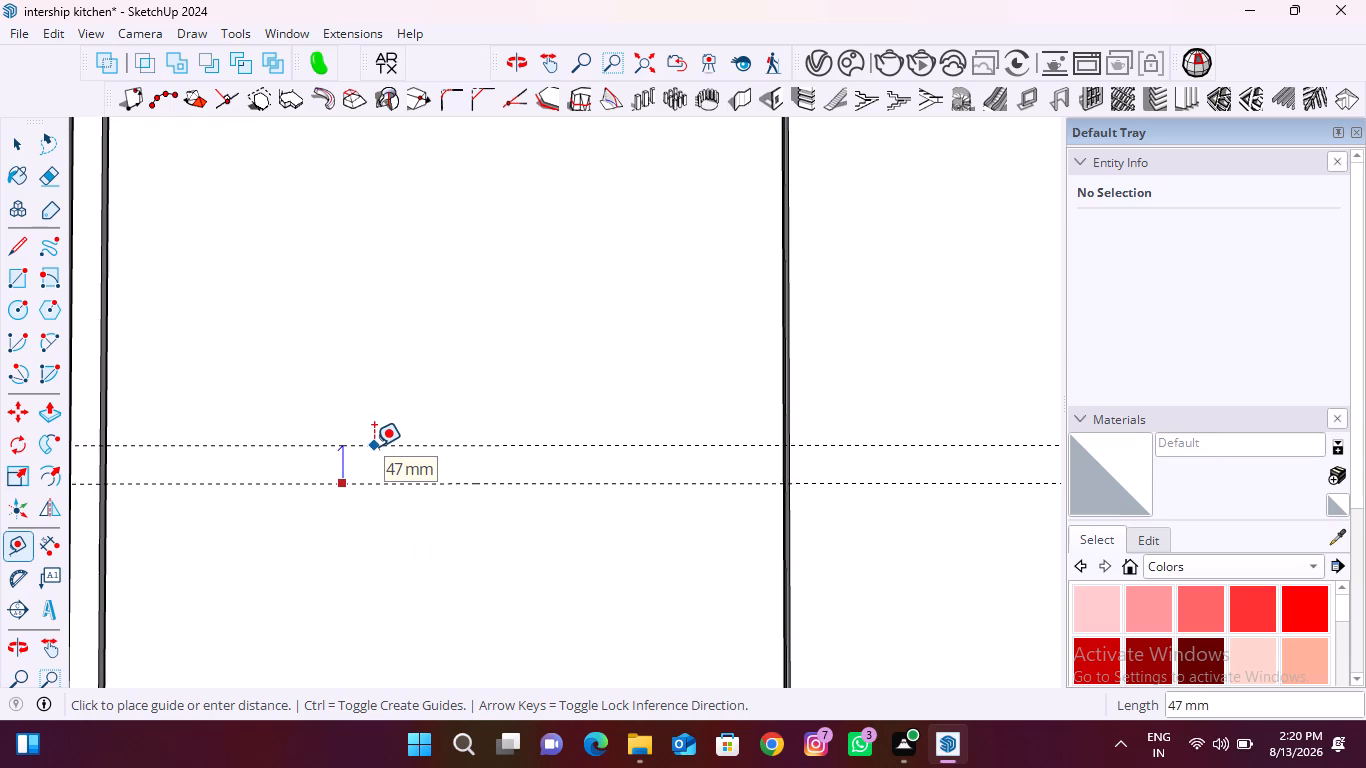
{"action": "type", "text": "18"}
{"action": "key", "text": "Return"}
{"action": "scroll", "coordinate": [374, 446], "scroll_direction": "down", "scroll_amount": 7}
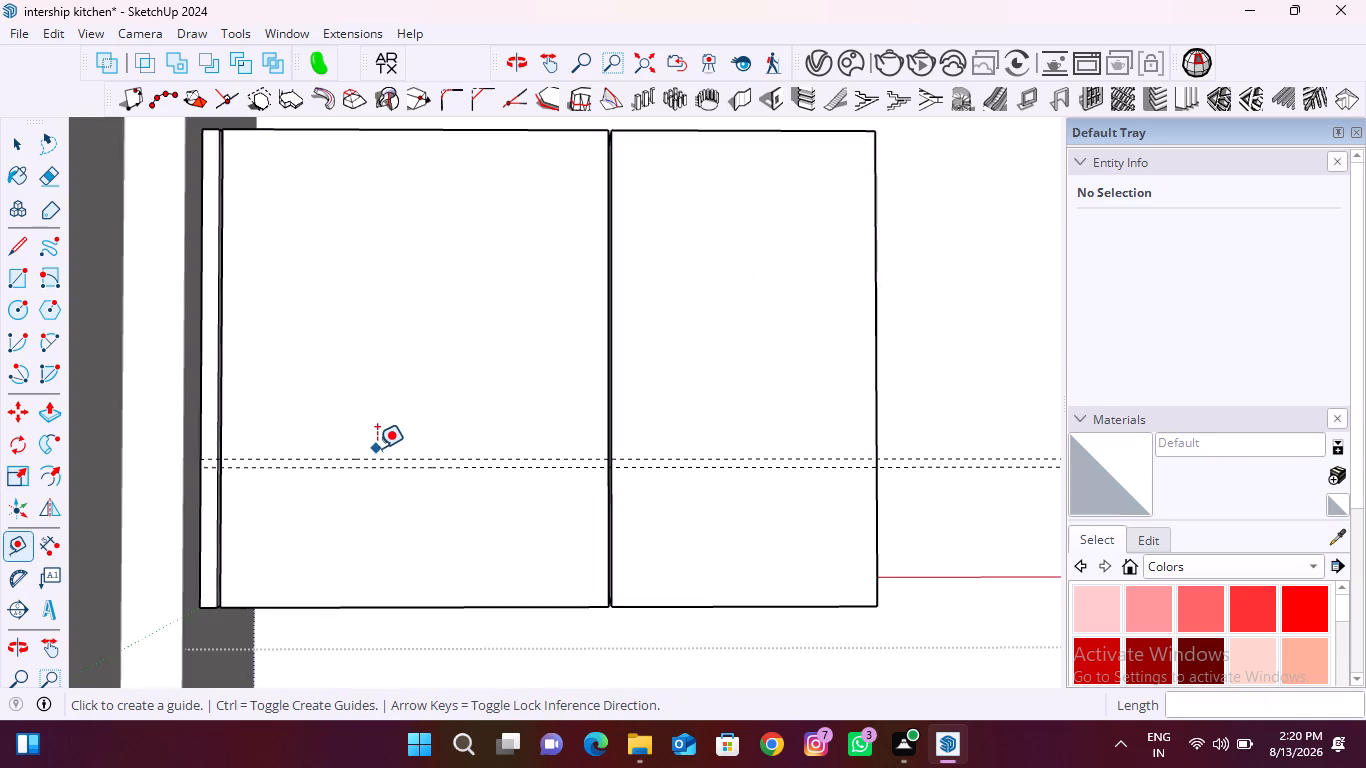
{"action": "scroll", "coordinate": [377, 448], "scroll_direction": "down", "scroll_amount": 7}
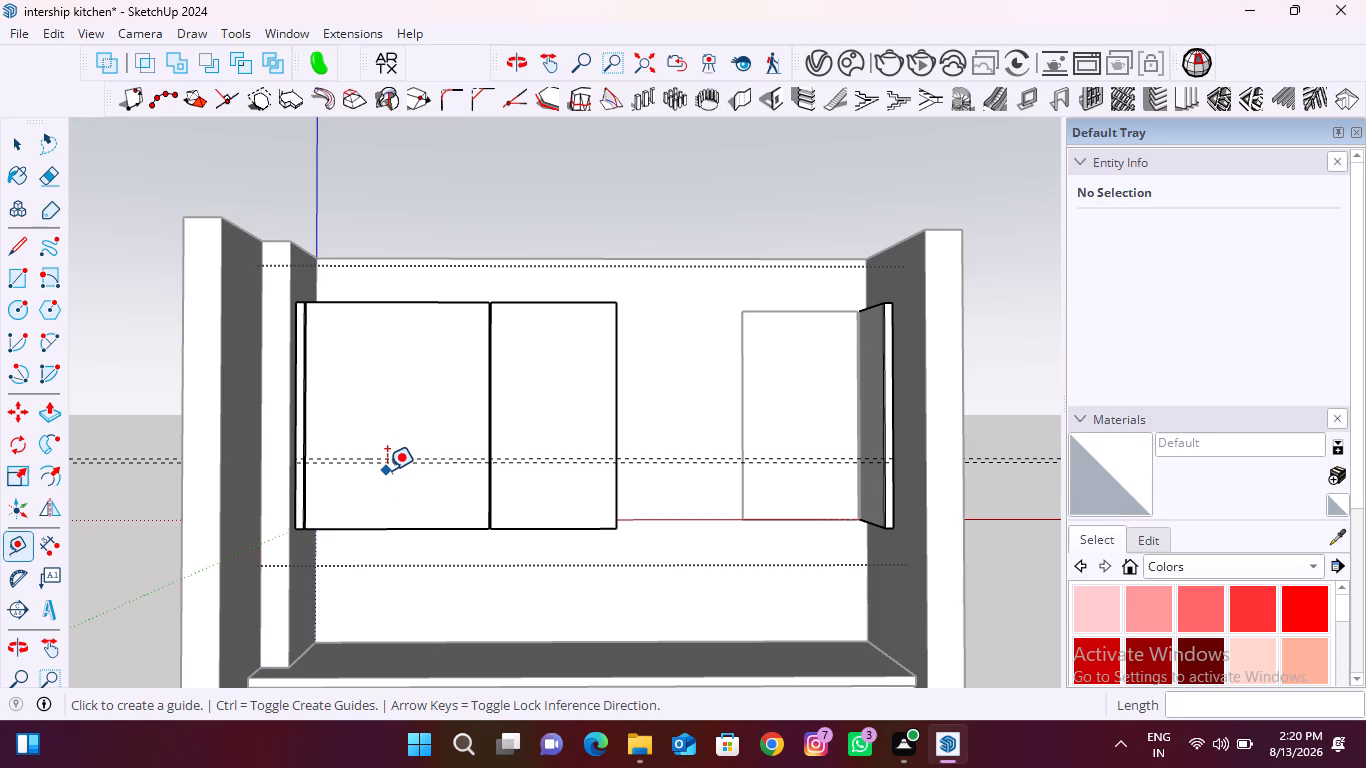
Divide the right vertical edge of the second cabinet's front into 3 segments and select the middle one.
{"action": "key", "text": "space"}
{"action": "left_click", "coordinate": [525, 416]}
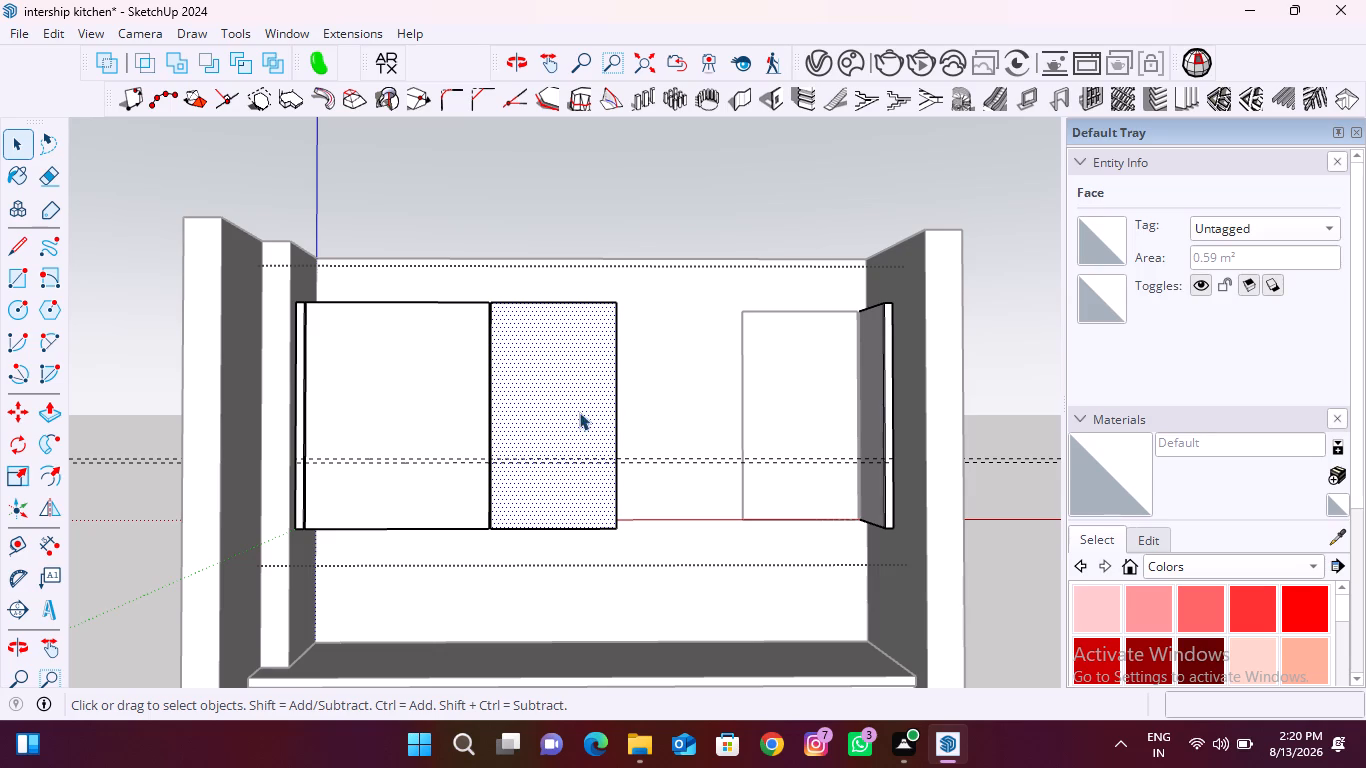
{"action": "middle_click_drag", "start_coordinate": [549, 413], "coordinate": [706, 430]}
{"action": "scroll", "coordinate": [625, 414], "scroll_direction": "up", "scroll_amount": 6}
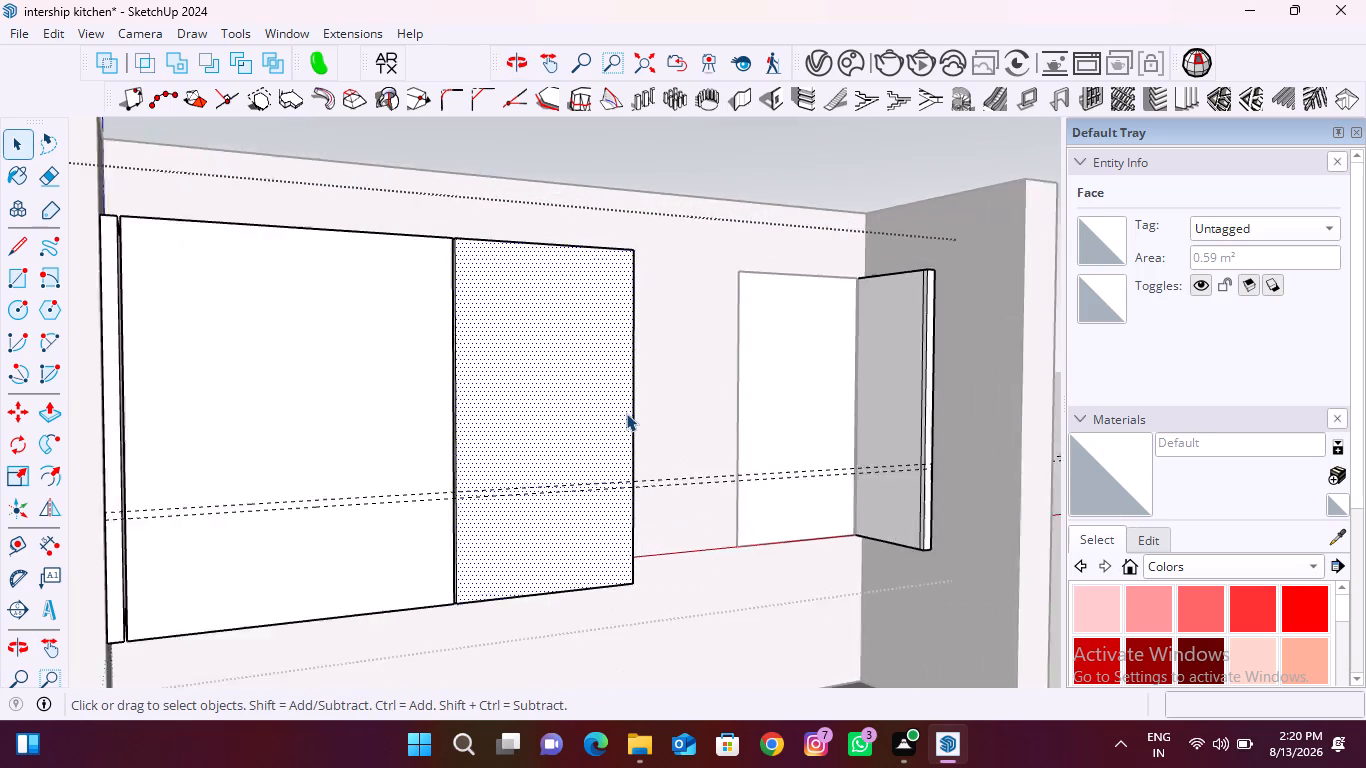
{"action": "scroll", "coordinate": [626, 413], "scroll_direction": "up", "scroll_amount": 8}
{"action": "left_click", "coordinate": [646, 416]}
{"action": "right_click", "coordinate": [646, 416]}
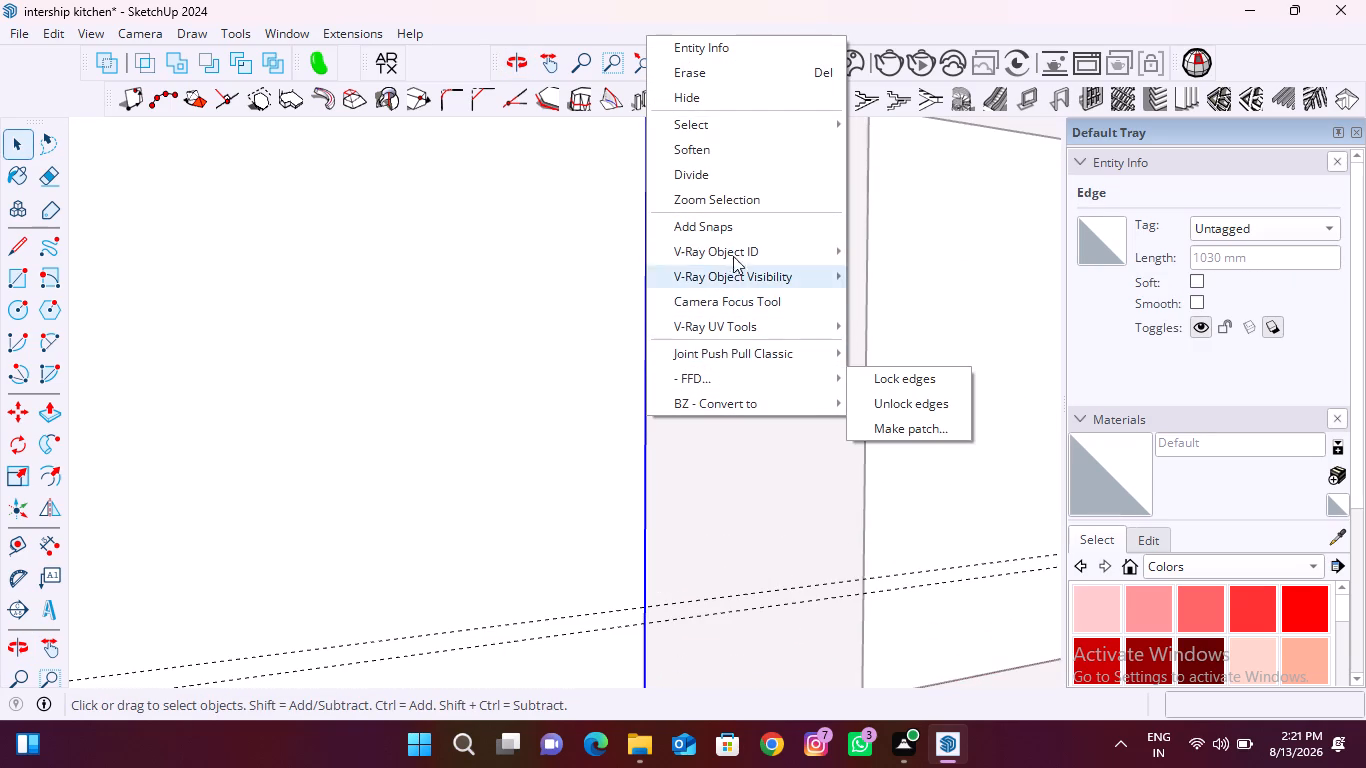
{"action": "left_click", "coordinate": [727, 180]}
{"action": "scroll", "coordinate": [655, 326], "scroll_direction": "down", "scroll_amount": 2}
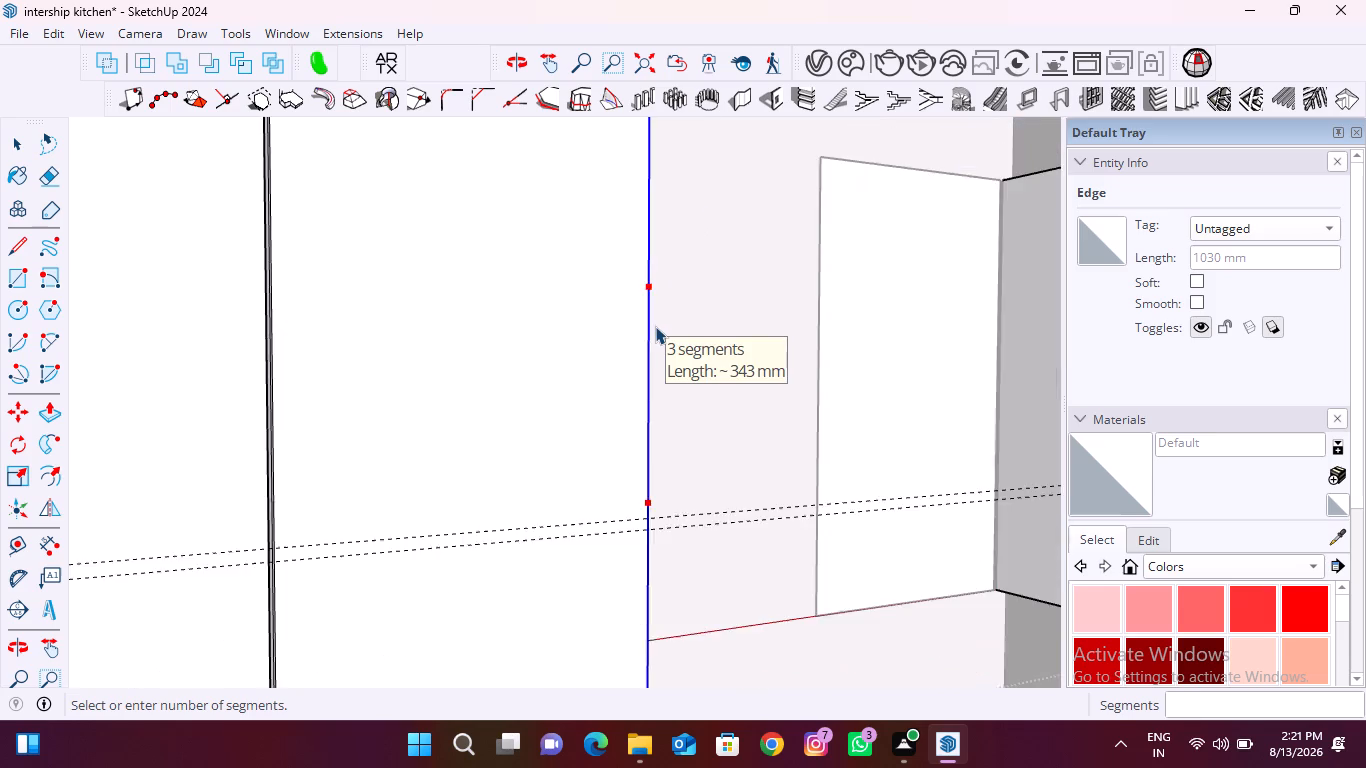
{"action": "scroll", "coordinate": [655, 326], "scroll_direction": "down", "scroll_amount": 5}
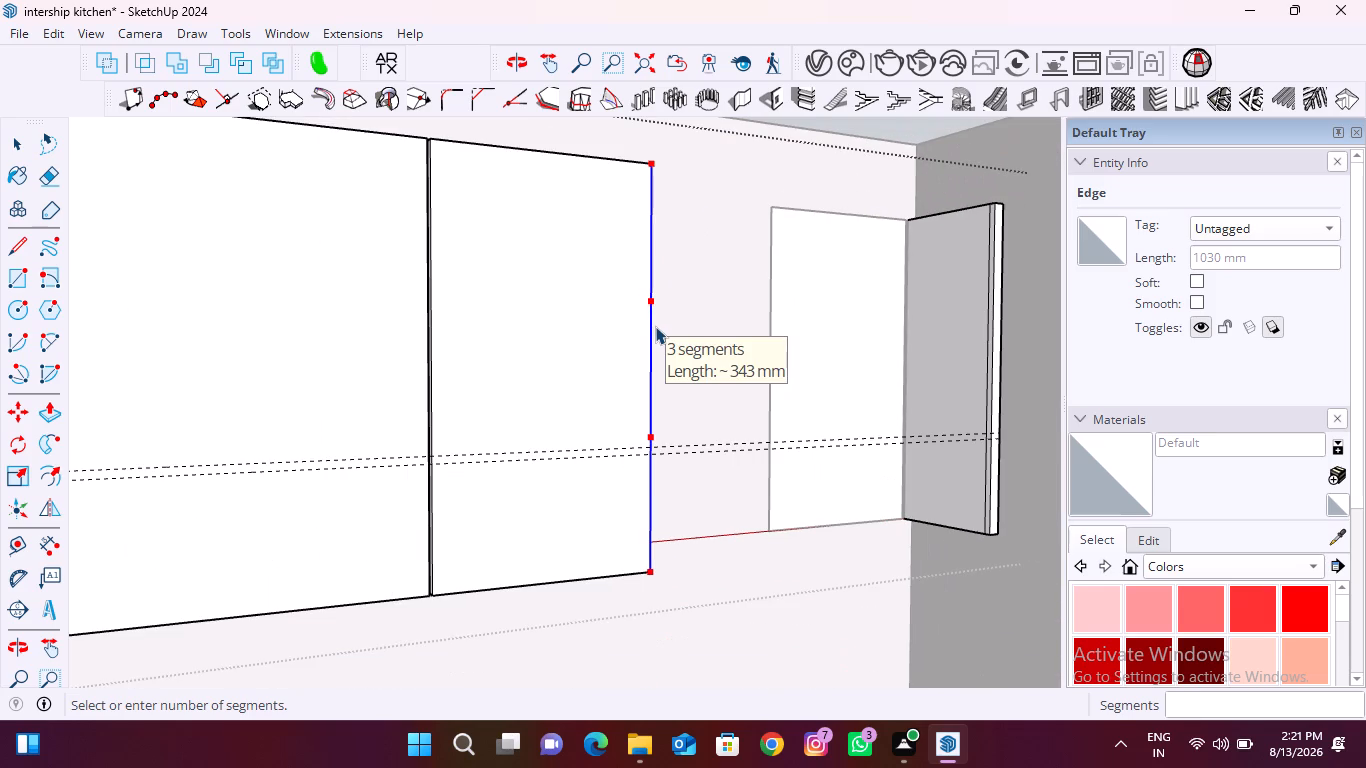
{"action": "left_click", "coordinate": [655, 326]}
{"action": "key", "text": "space"}
{"action": "left_click", "coordinate": [629, 327]}
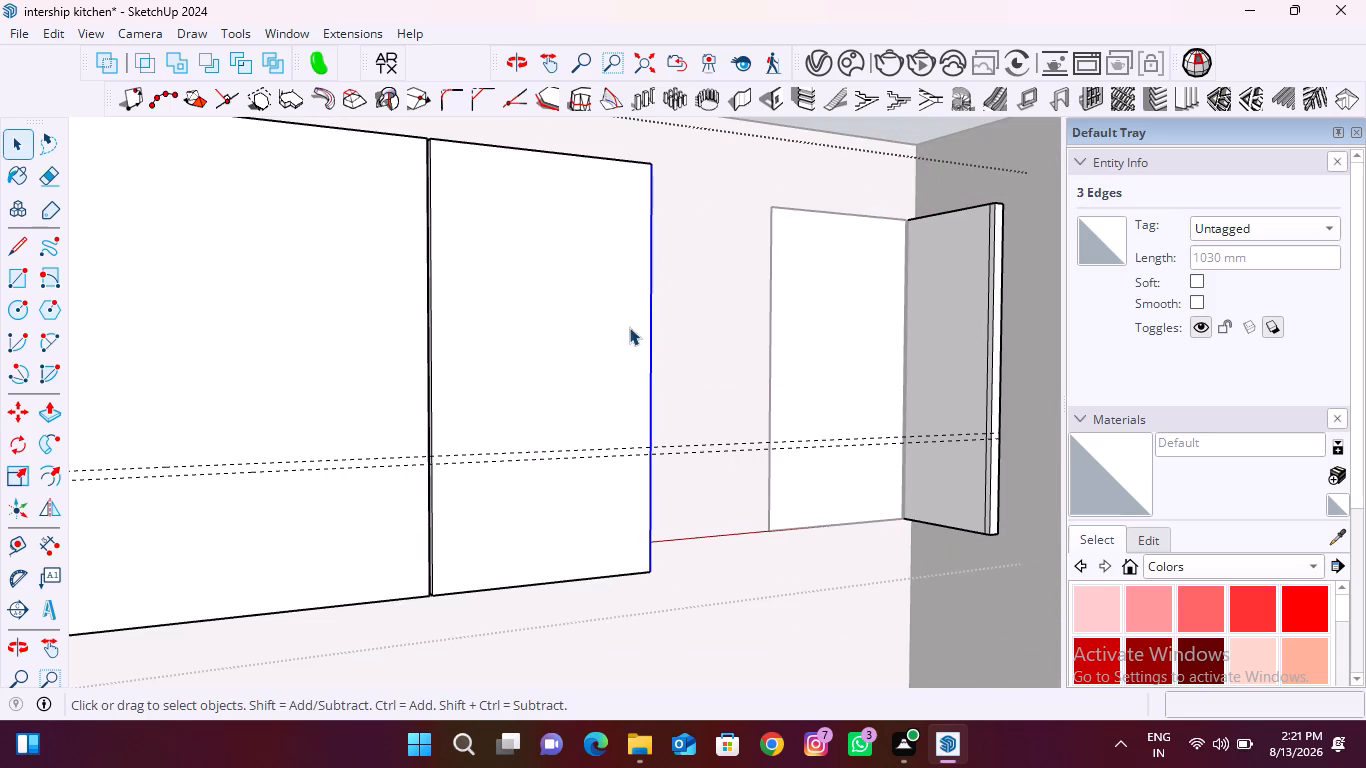
{"action": "left_click", "coordinate": [649, 324]}
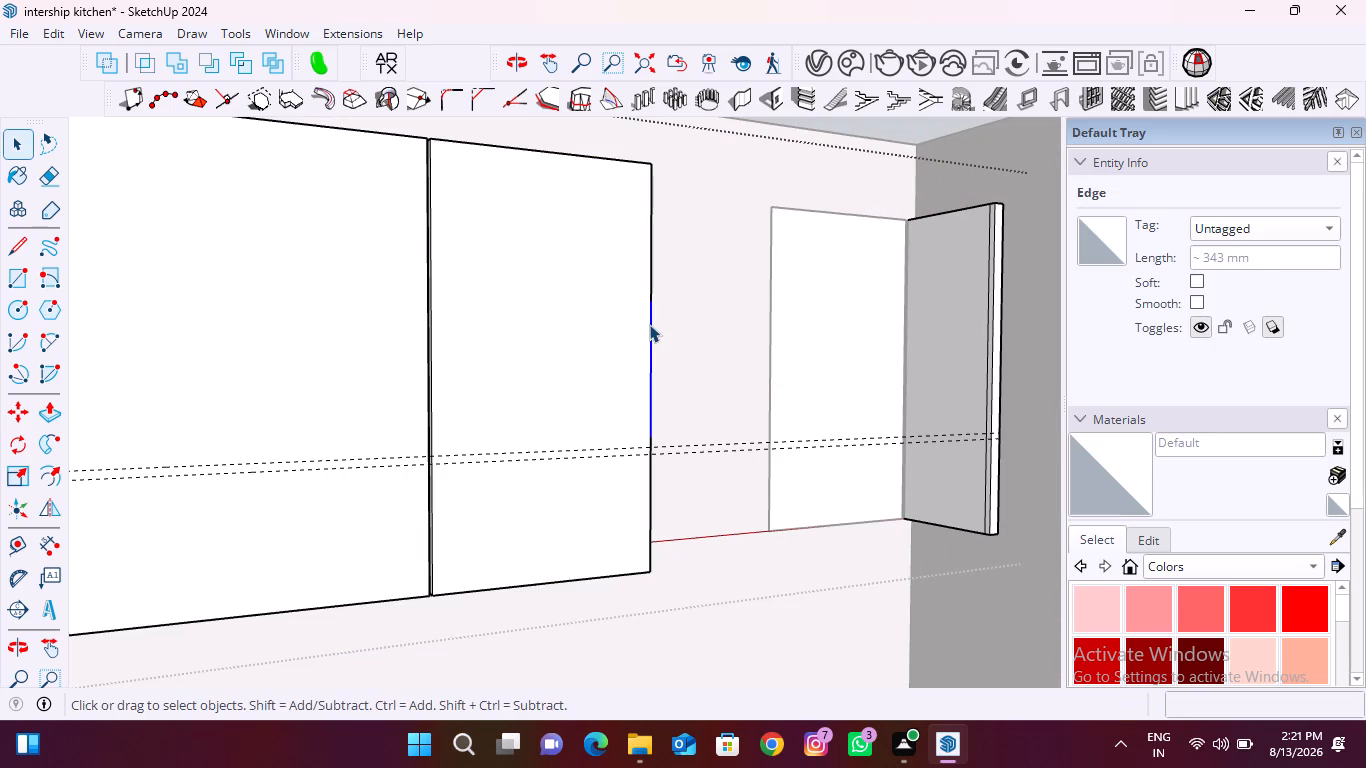
Place horizontal guides through the edge's two division points, about 25 mm above the 18 mm guide and about 343 mm higher.
{"action": "key", "text": "t"}
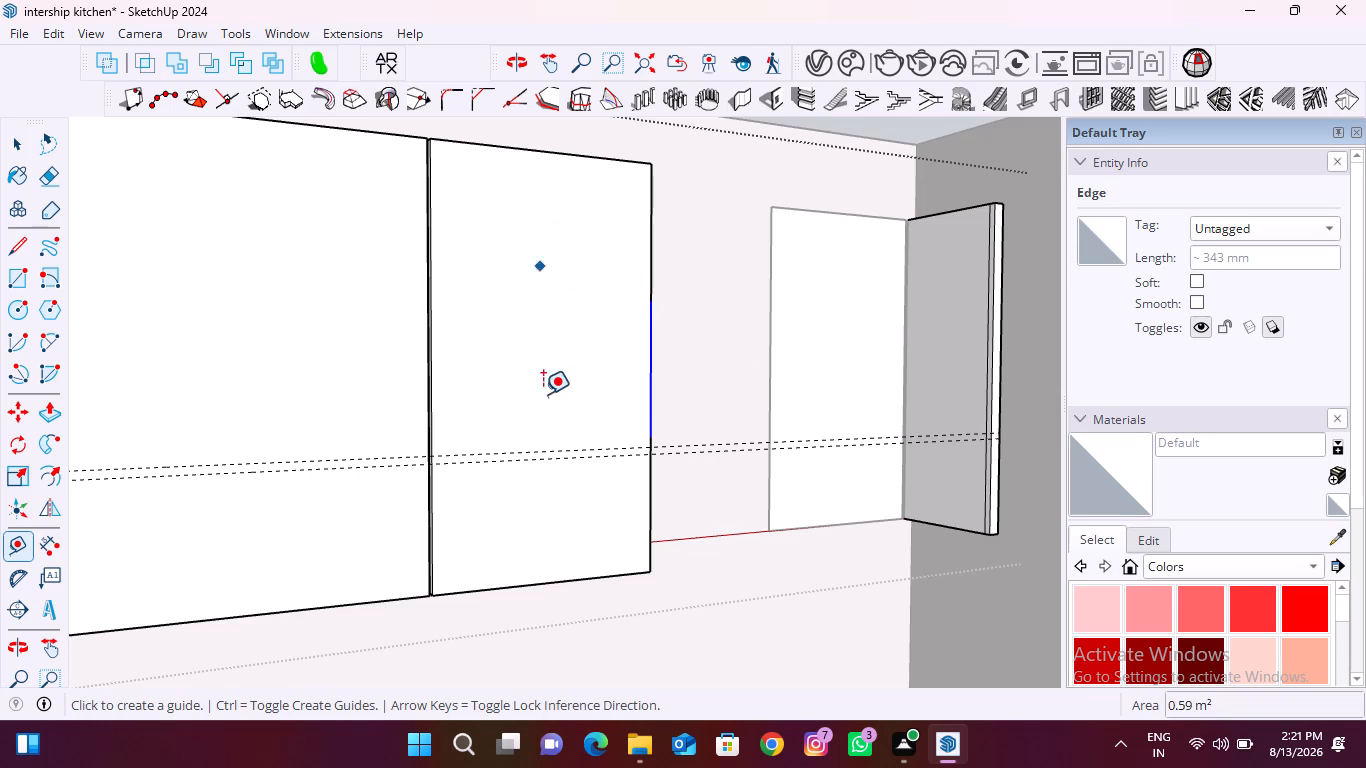
{"action": "left_click", "coordinate": [546, 449]}
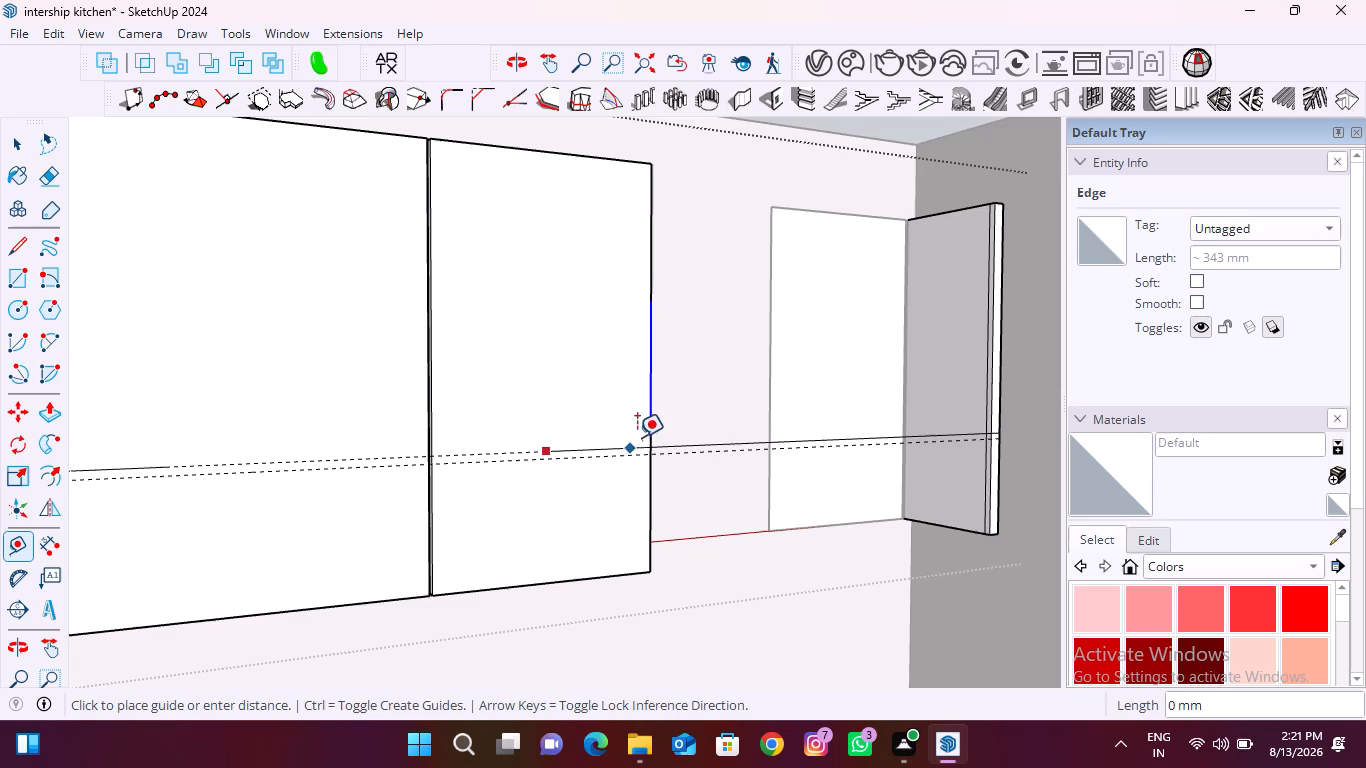
{"action": "left_click", "coordinate": [650, 433]}
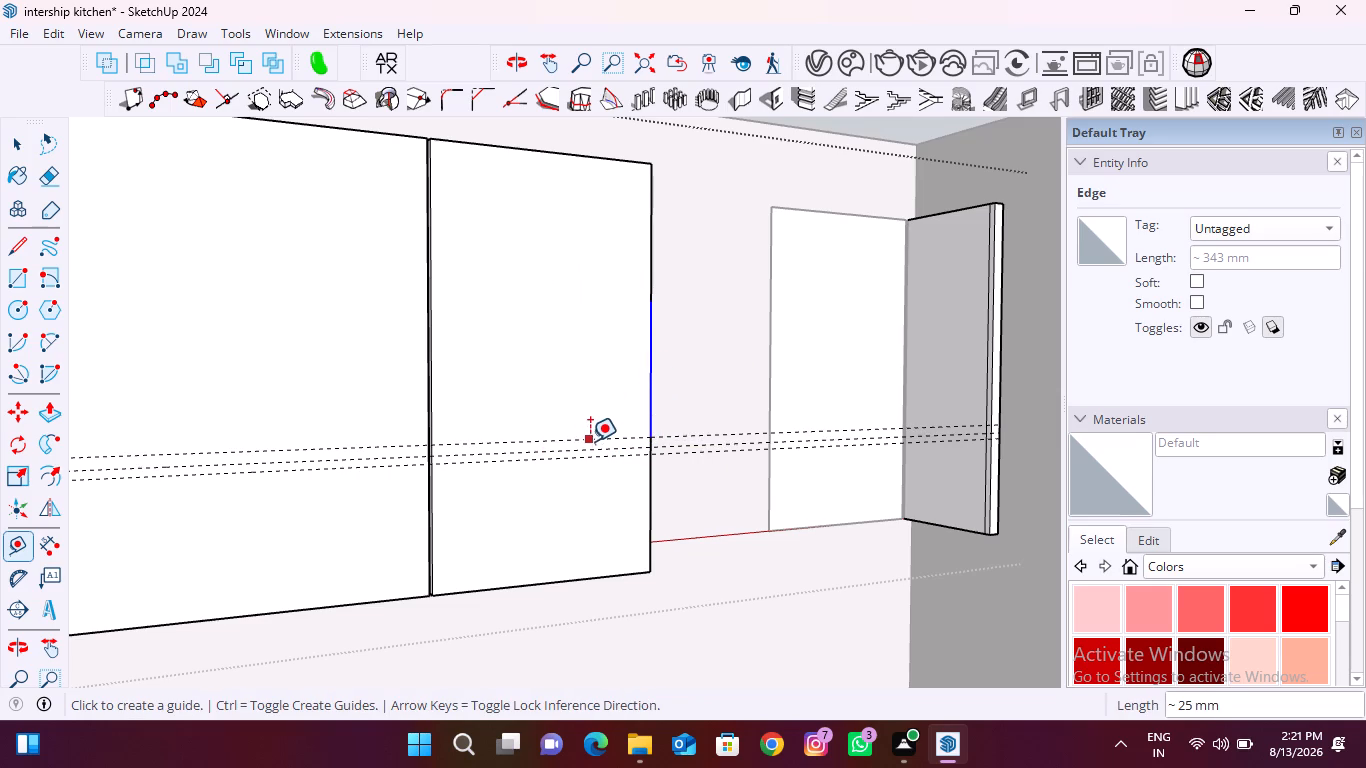
{"action": "left_click", "coordinate": [591, 440]}
{"action": "left_click", "coordinate": [647, 299]}
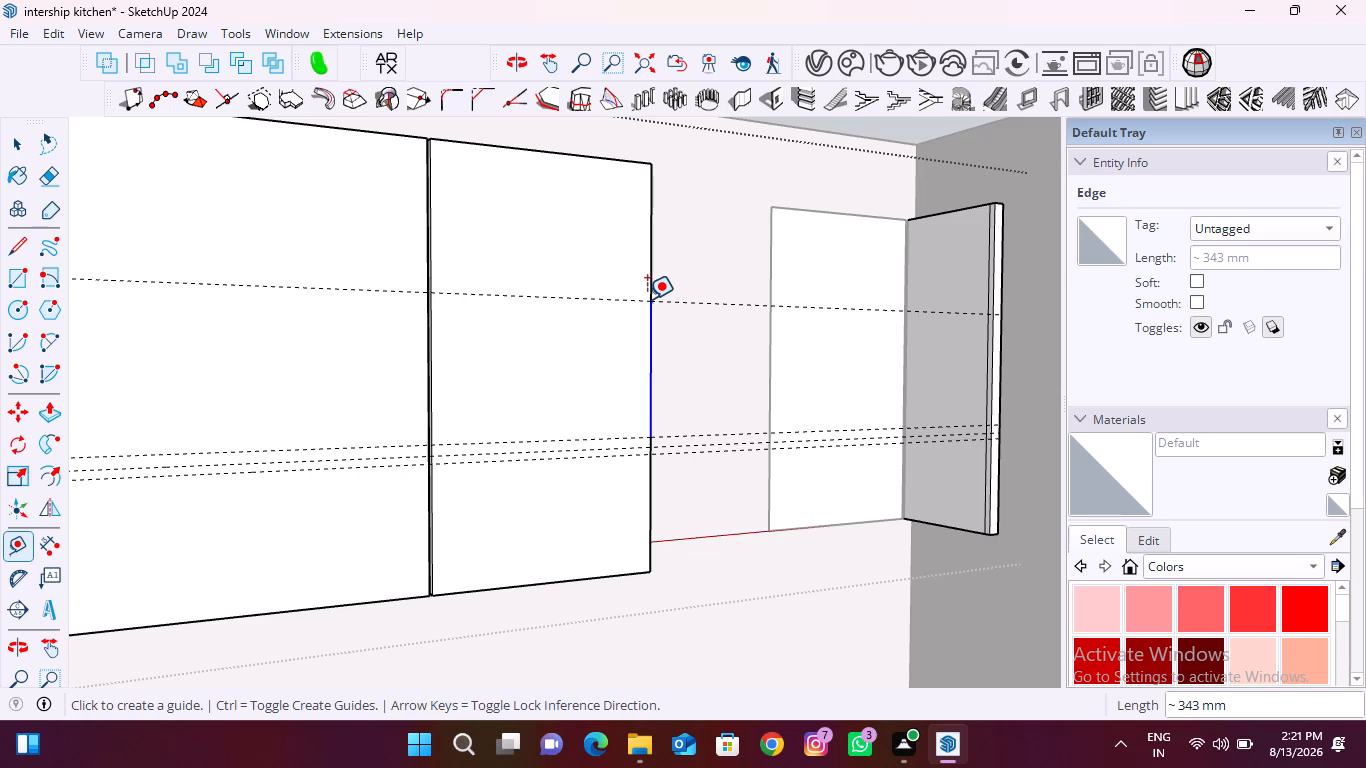
Add a horizontal guide 3.5 mm above the guide at the upper division point.
{"action": "left_click", "coordinate": [582, 299]}
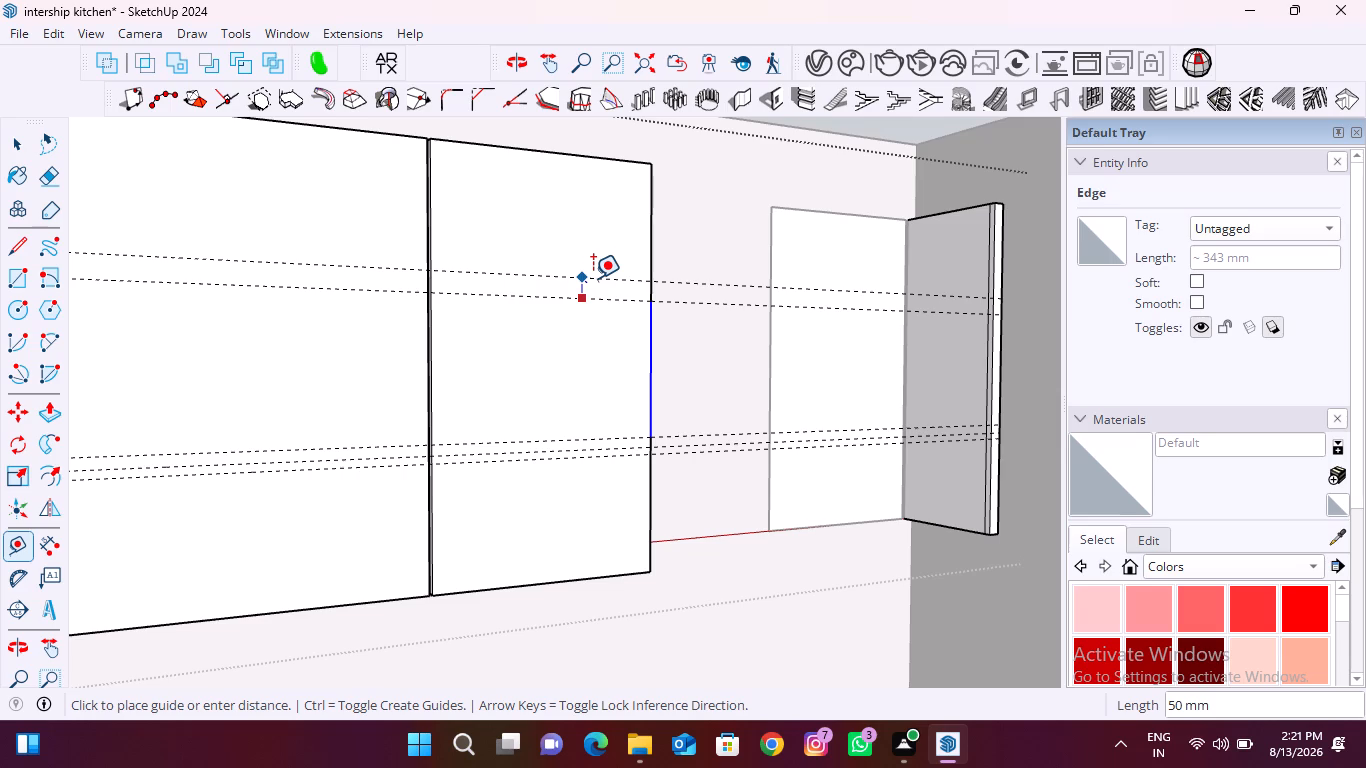
{"action": "type", "text": "3.5"}
{"action": "key", "text": "Return"}
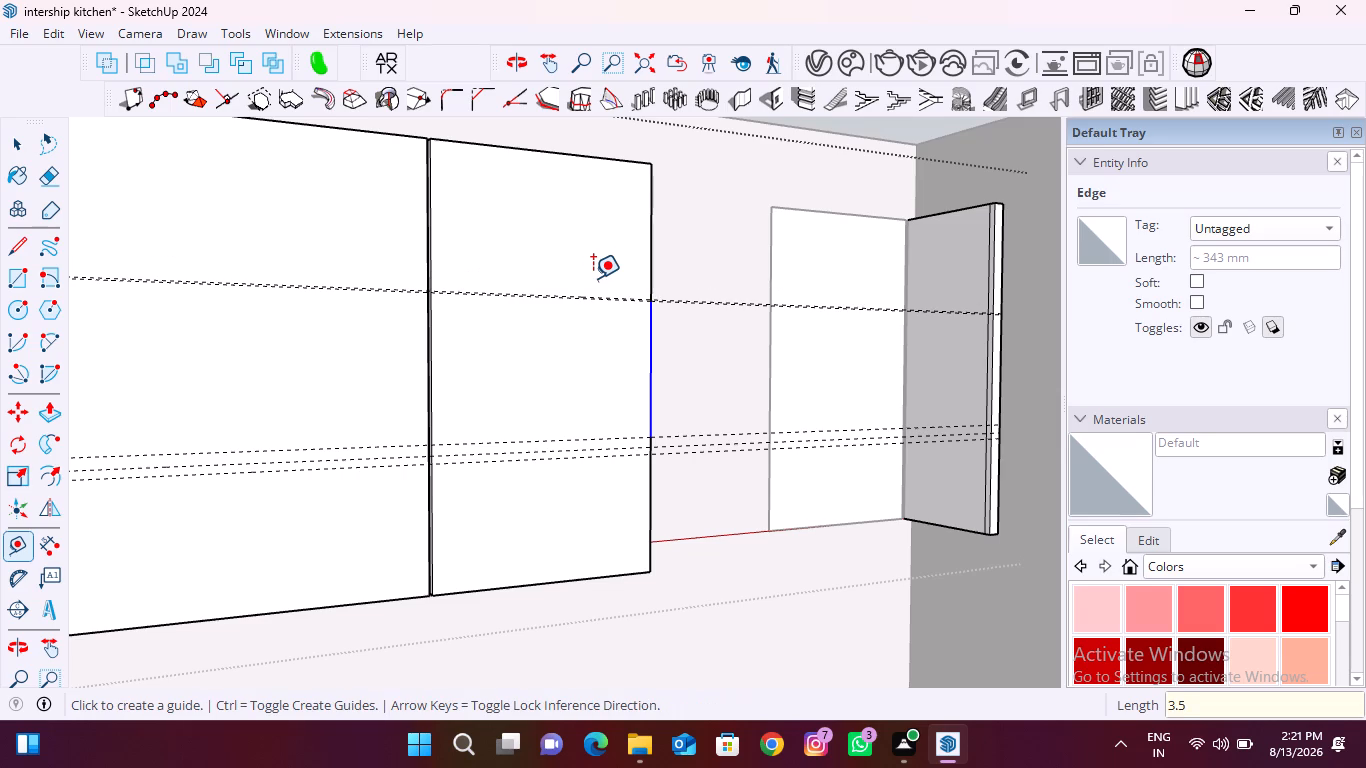
{"action": "scroll", "coordinate": [572, 297], "scroll_direction": "up", "scroll_amount": 10}
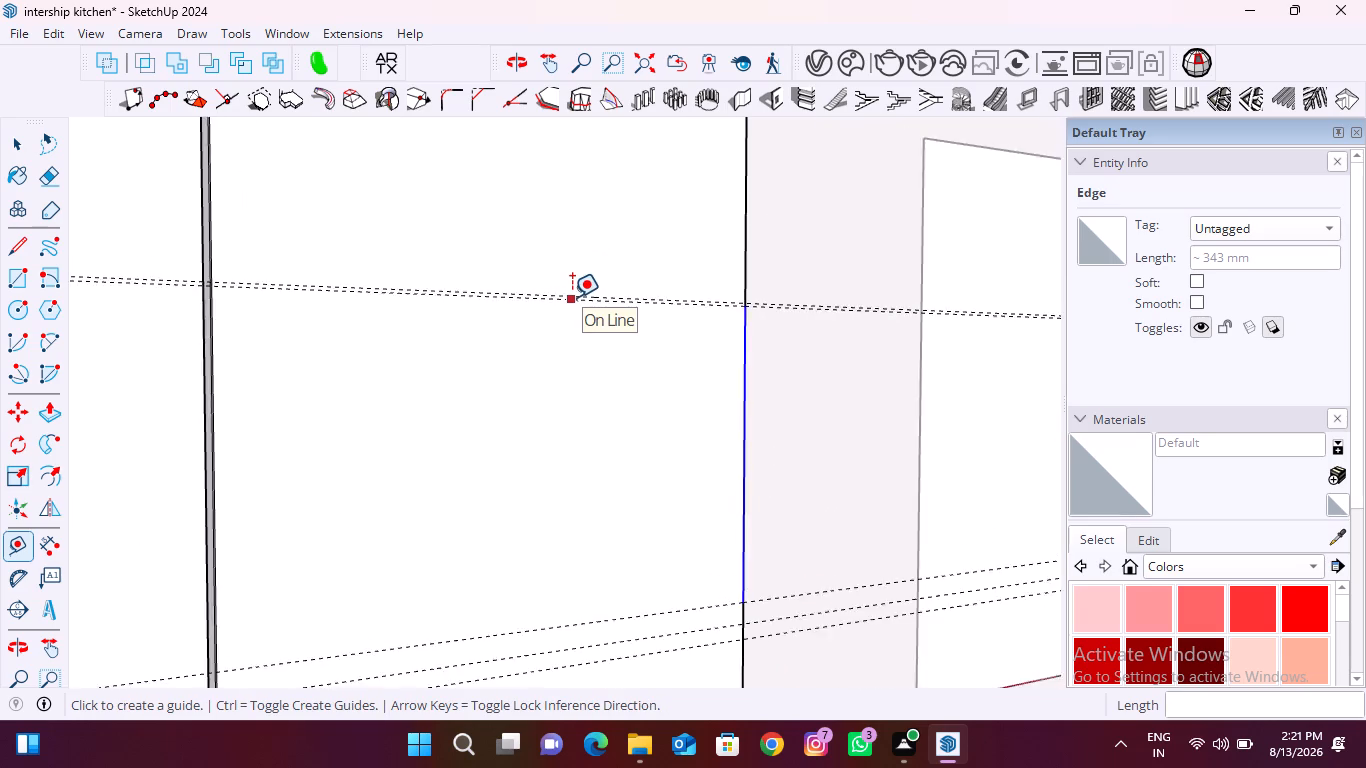
Add a horizontal guide 7 mm below the topmost guide and delete the middle guide through the upper division point.
{"action": "scroll", "coordinate": [572, 297], "scroll_direction": "up", "scroll_amount": 9}
{"action": "left_click", "coordinate": [577, 296]}
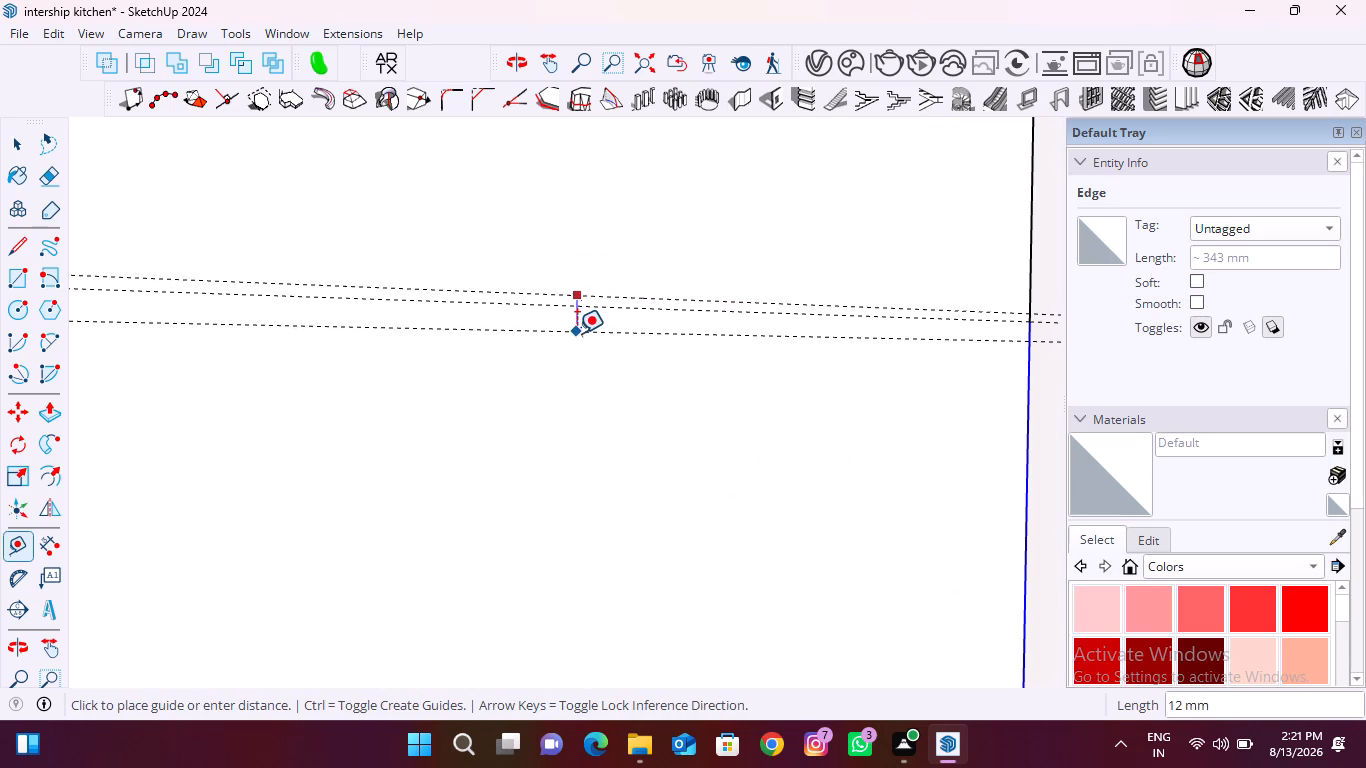
{"action": "key", "text": "7"}
{"action": "key", "text": "Return"}
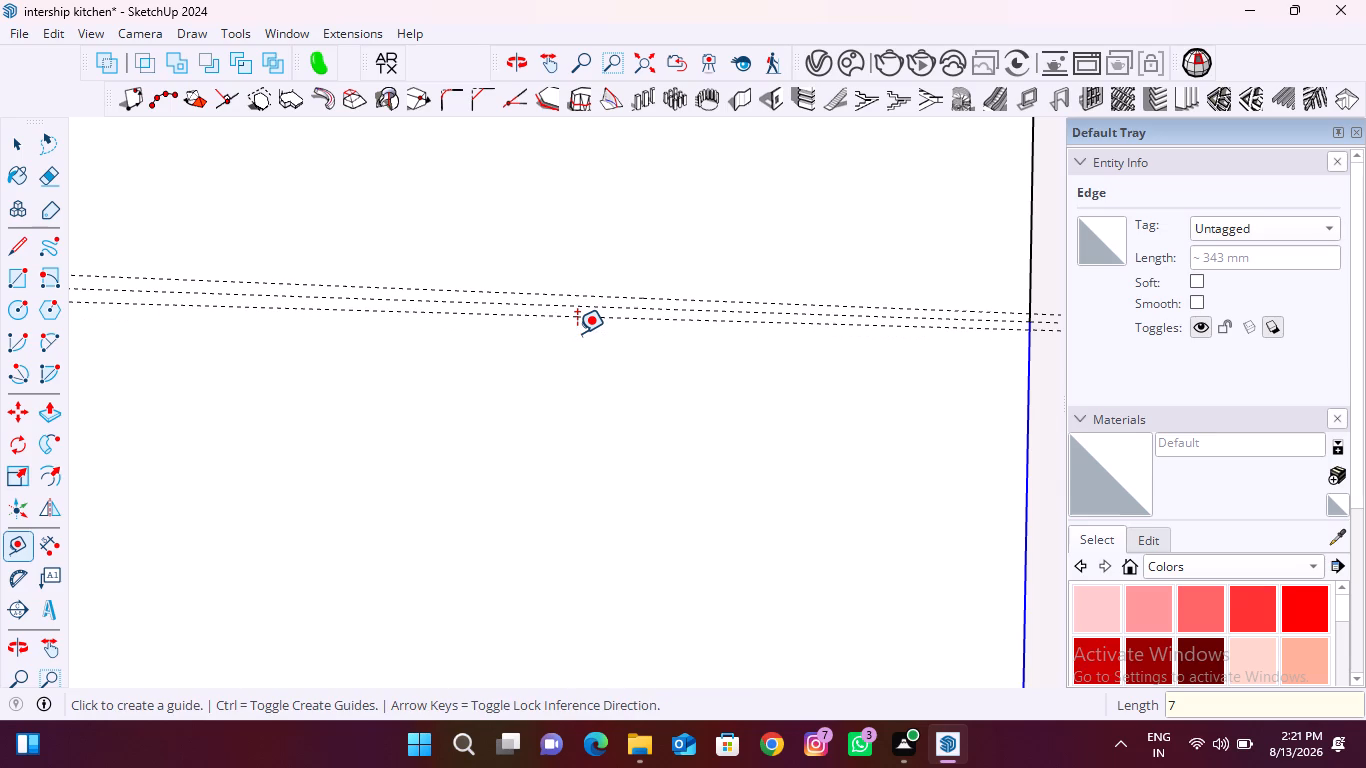
{"action": "key", "text": "space"}
{"action": "left_click", "coordinate": [601, 304]}
{"action": "left_click", "coordinate": [601, 304]}
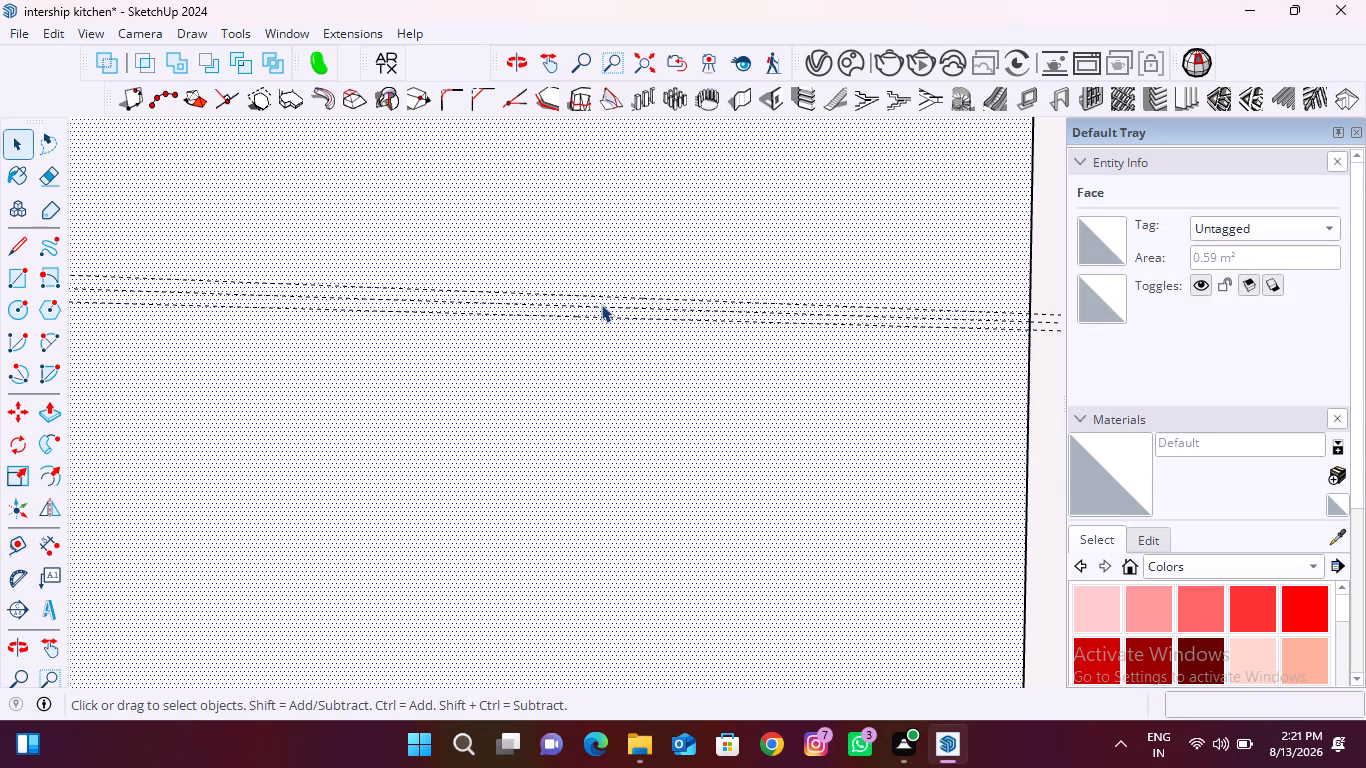
{"action": "left_click", "coordinate": [603, 304]}
{"action": "left_click", "coordinate": [608, 308]}
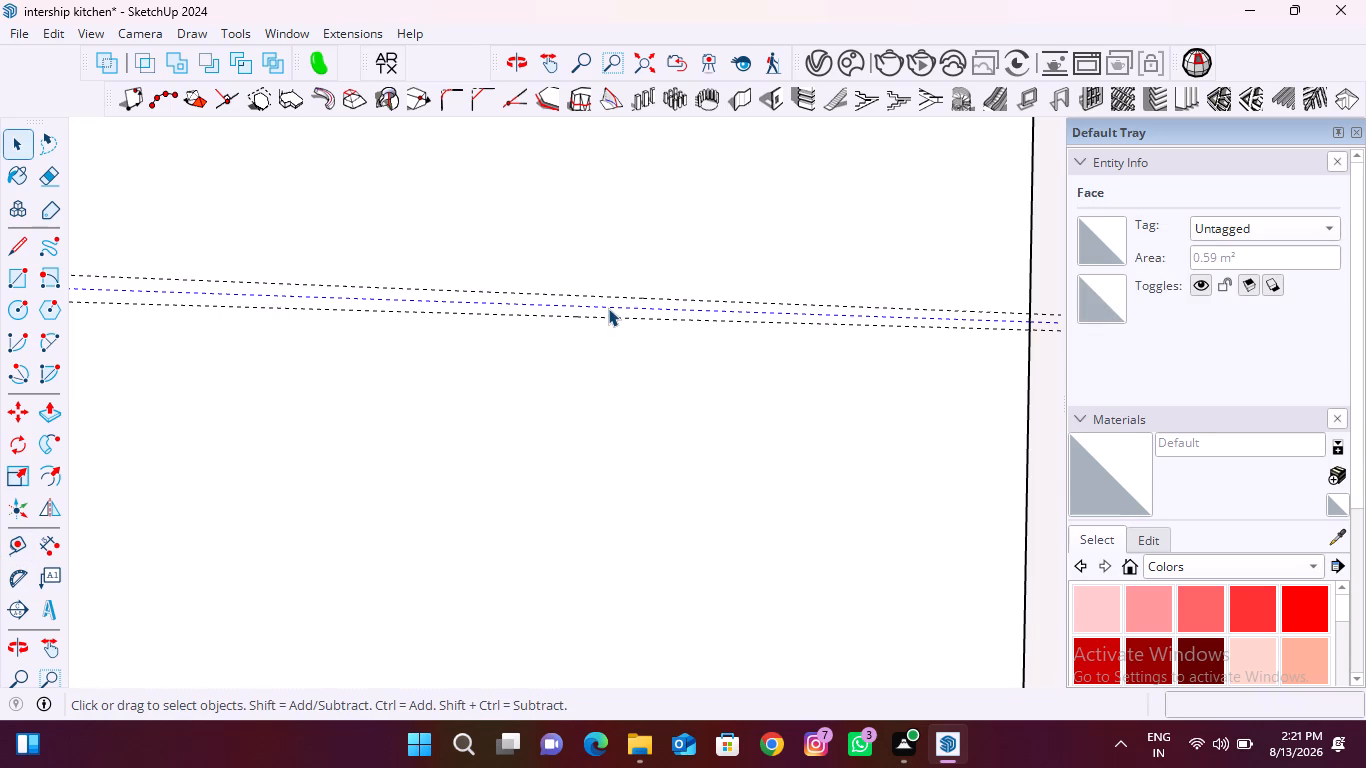
{"action": "key", "text": "Delete"}
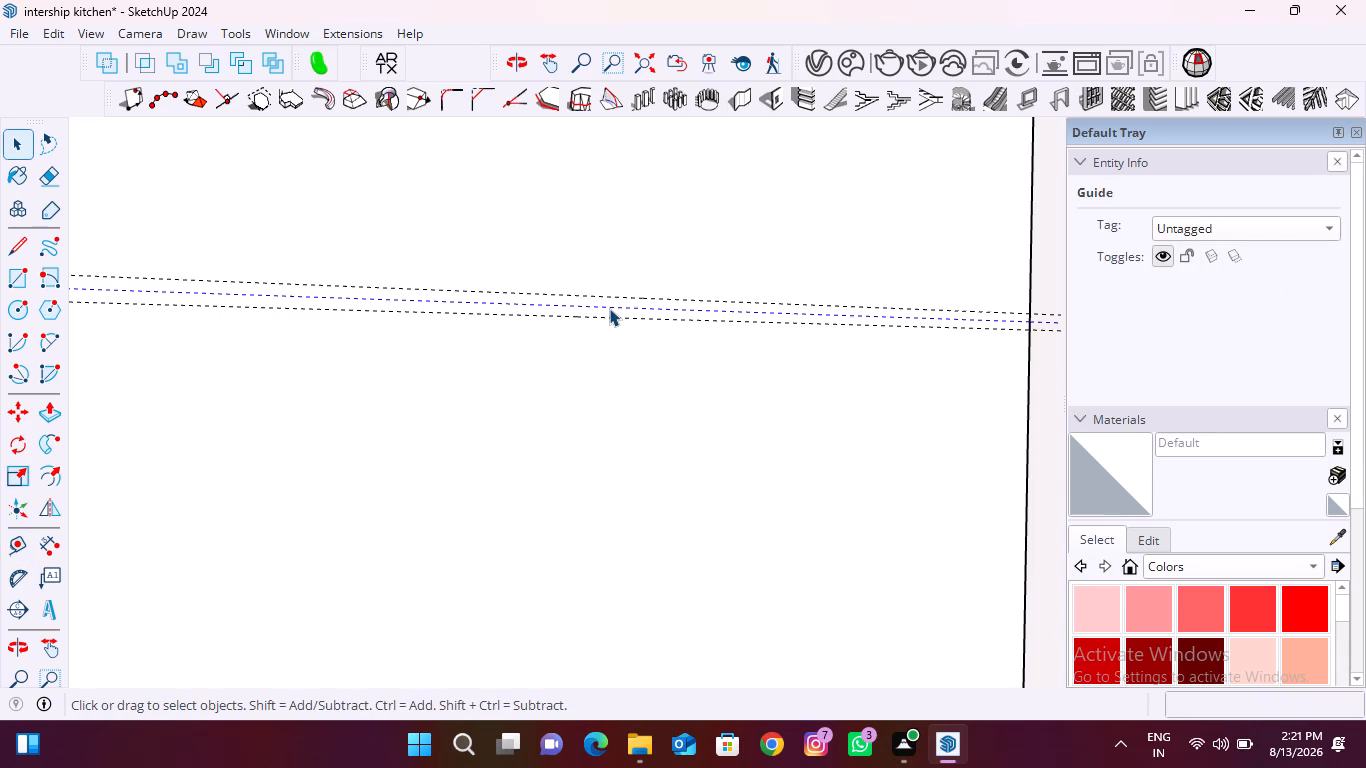
Add a horizontal guide 3.5 mm above the guide through the lower division point.
{"action": "scroll", "coordinate": [618, 299], "scroll_direction": "down", "scroll_amount": 7}
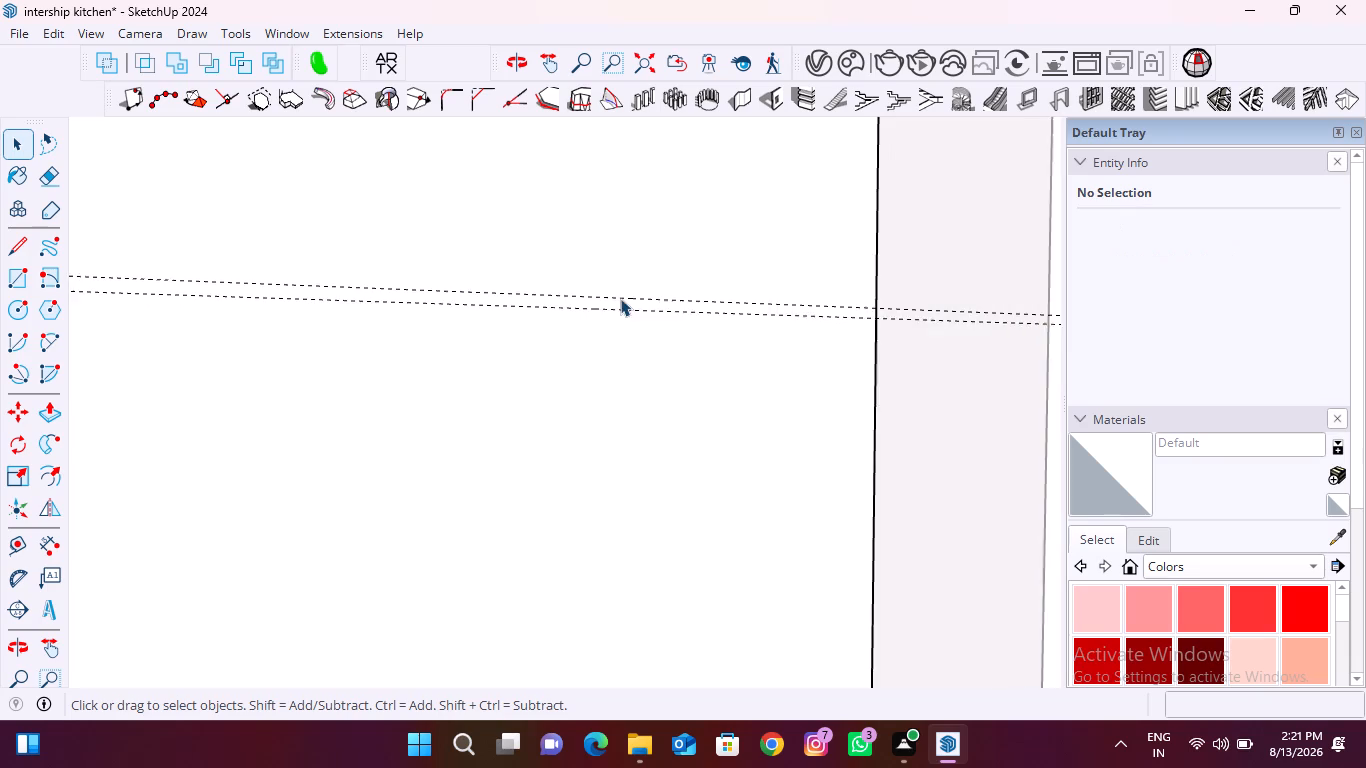
{"action": "scroll", "coordinate": [620, 298], "scroll_direction": "down", "scroll_amount": 12}
{"action": "scroll", "coordinate": [623, 472], "scroll_direction": "up", "scroll_amount": 11}
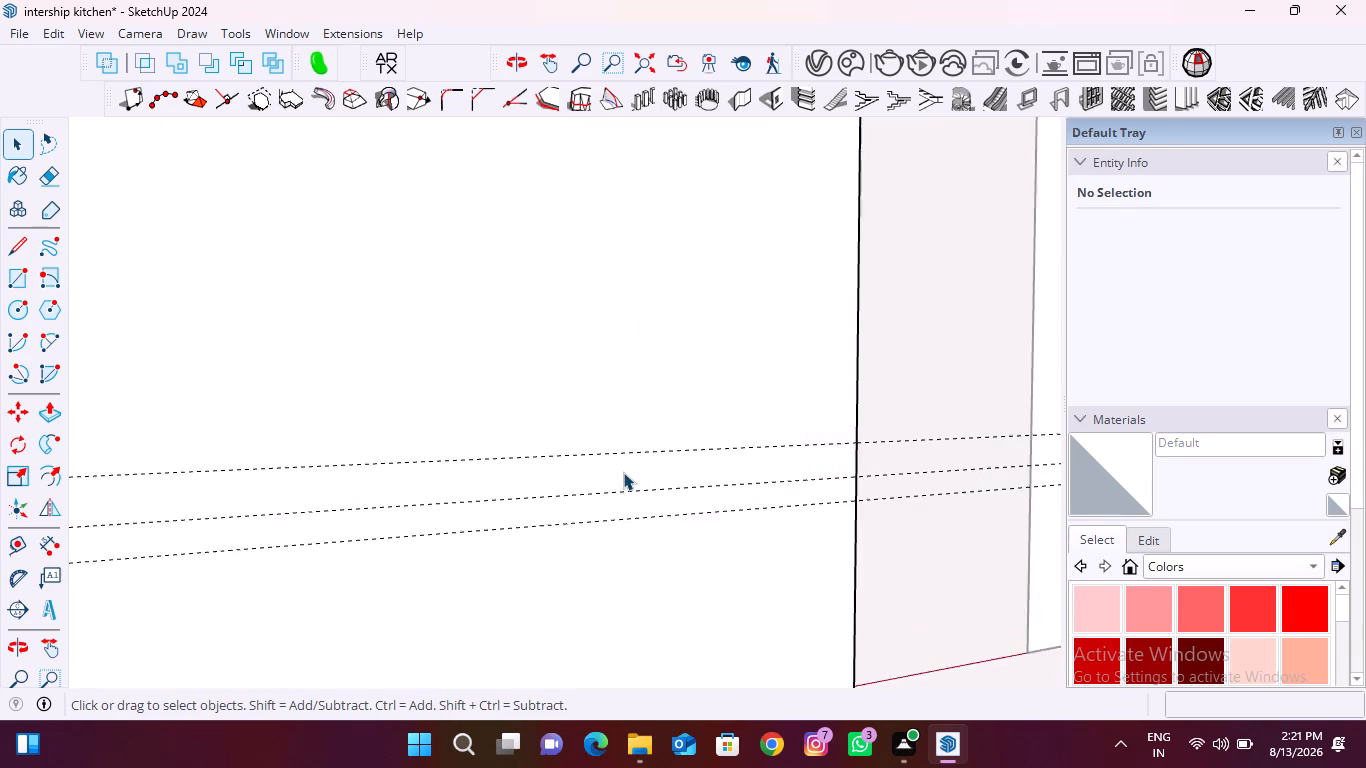
{"action": "scroll", "coordinate": [623, 472], "scroll_direction": "up", "scroll_amount": 2}
{"action": "key", "text": "t"}
{"action": "left_click", "coordinate": [638, 450]}
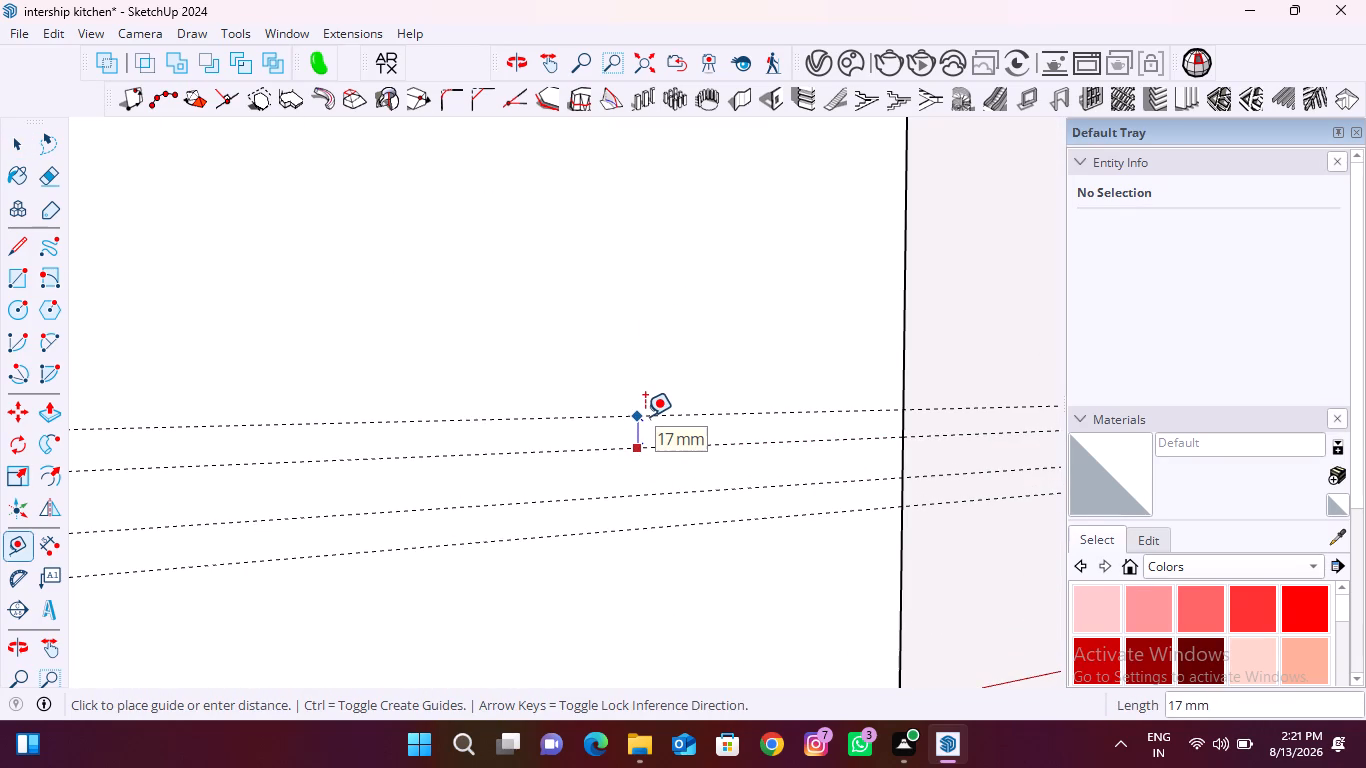
{"action": "type", "text": "3.5"}
{"action": "key", "text": "Return"}
Add a guide 7 mm below that new guide and delete the middle guide through the lower division point.
{"action": "scroll", "coordinate": [647, 433], "scroll_direction": "up", "scroll_amount": 6}
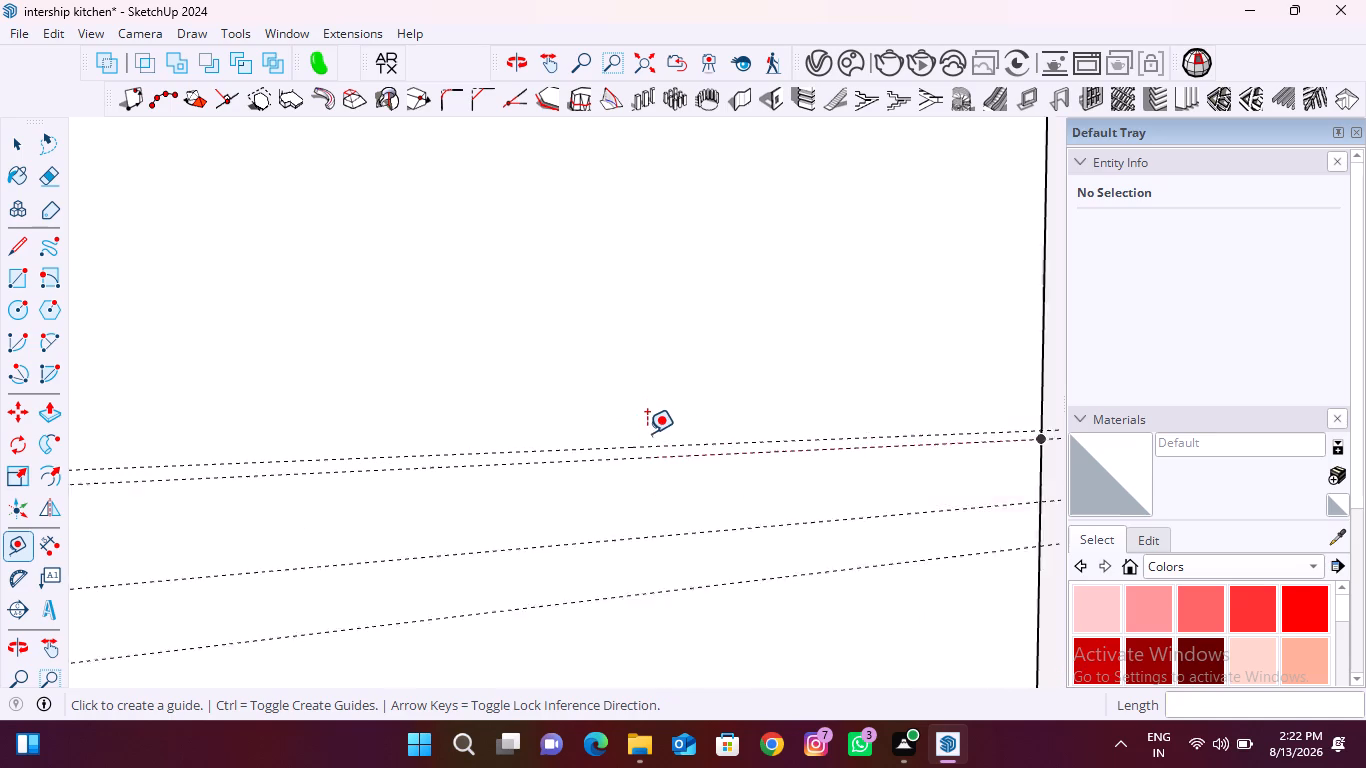
{"action": "left_click", "coordinate": [647, 446]}
{"action": "key", "text": "7"}
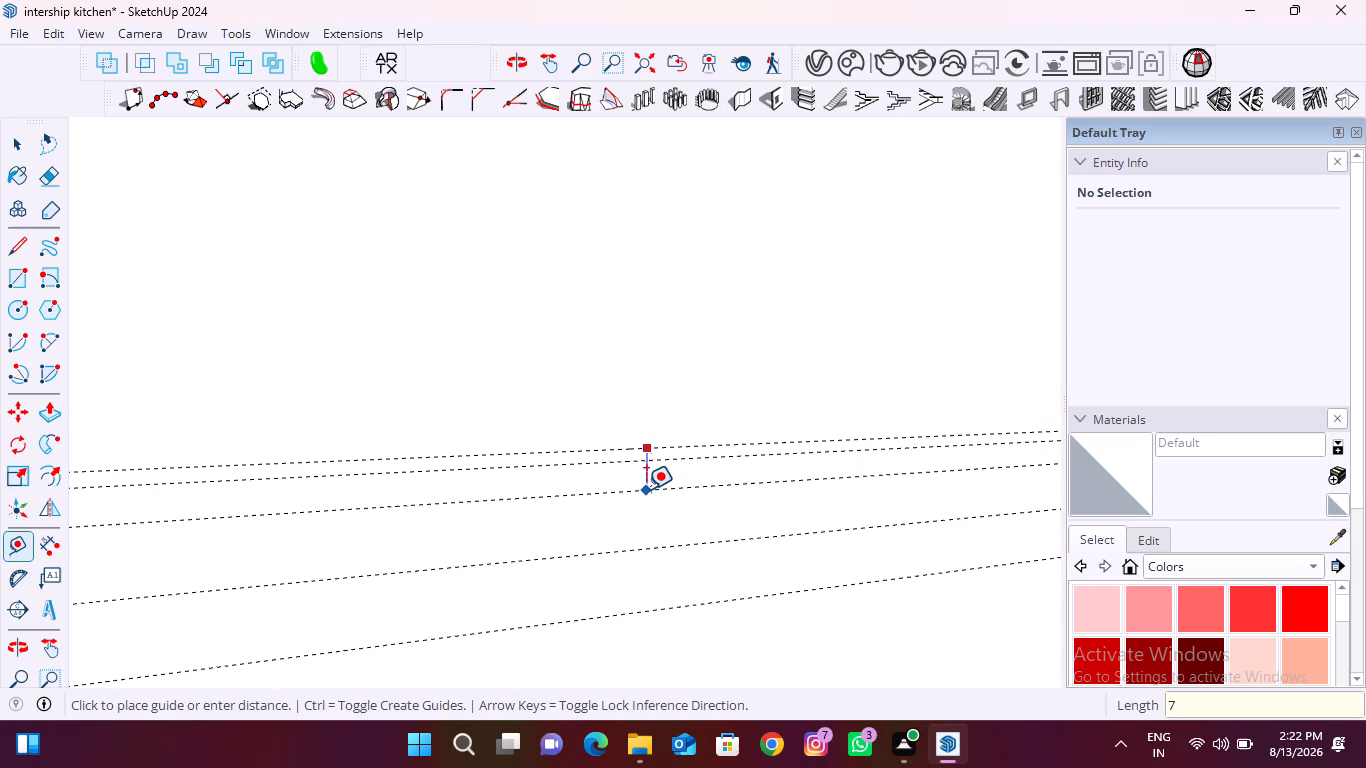
{"action": "key", "text": "Return"}
{"action": "key", "text": "space"}
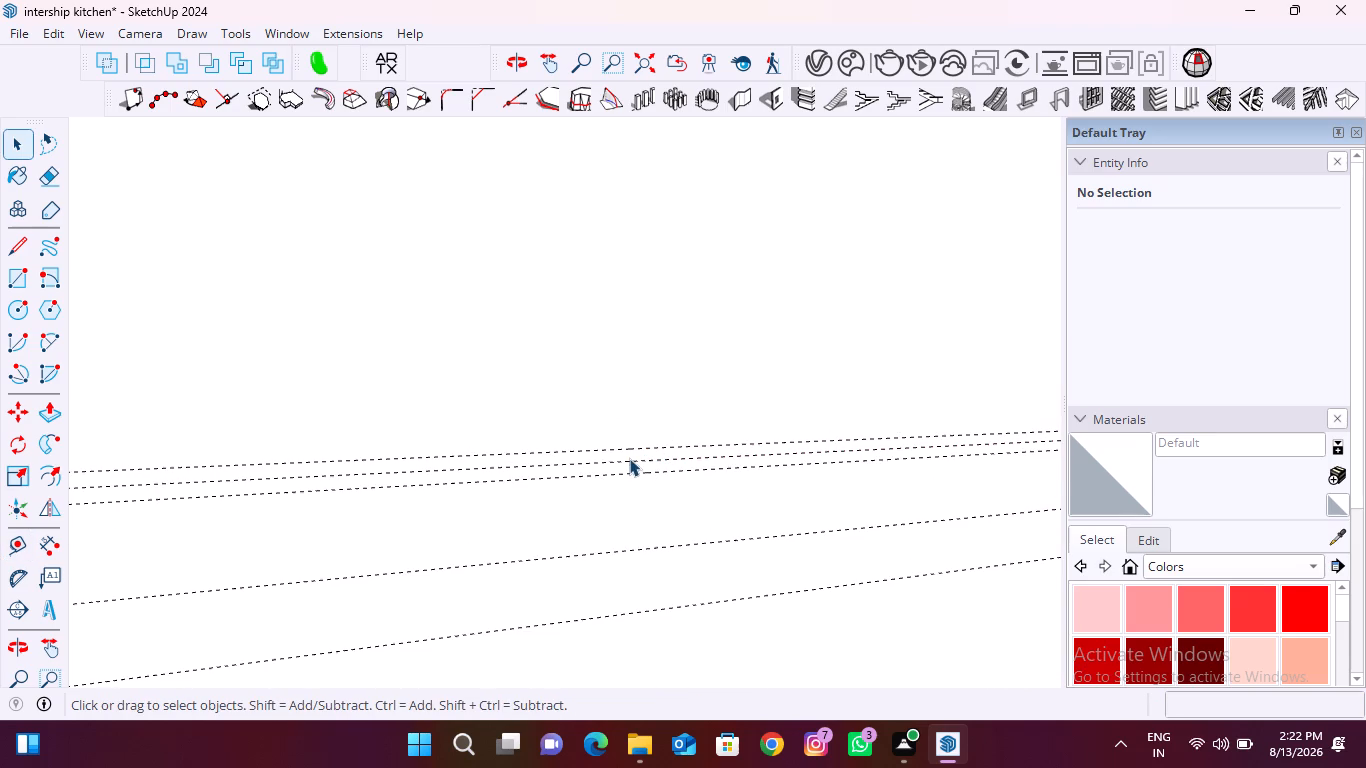
{"action": "left_click", "coordinate": [629, 461]}
{"action": "key", "text": "Delete"}
Draw a 7 mm high, about 573 mm wide rectangle between the upper pair of guides across the second cabinet's front.
{"action": "scroll", "coordinate": [668, 450], "scroll_direction": "down", "scroll_amount": 3}
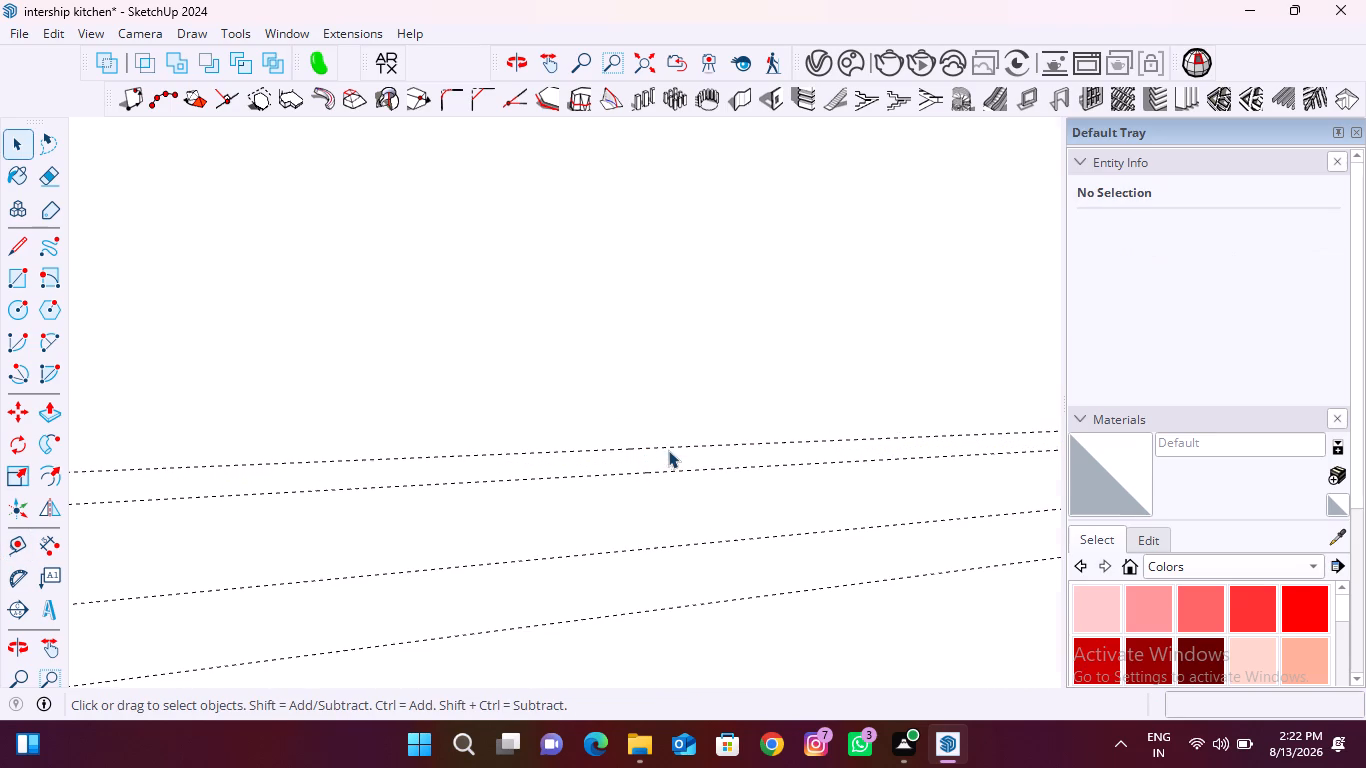
{"action": "scroll", "coordinate": [668, 450], "scroll_direction": "down", "scroll_amount": 17}
{"action": "middle_click_drag", "start_coordinate": [673, 473], "coordinate": [621, 470]}
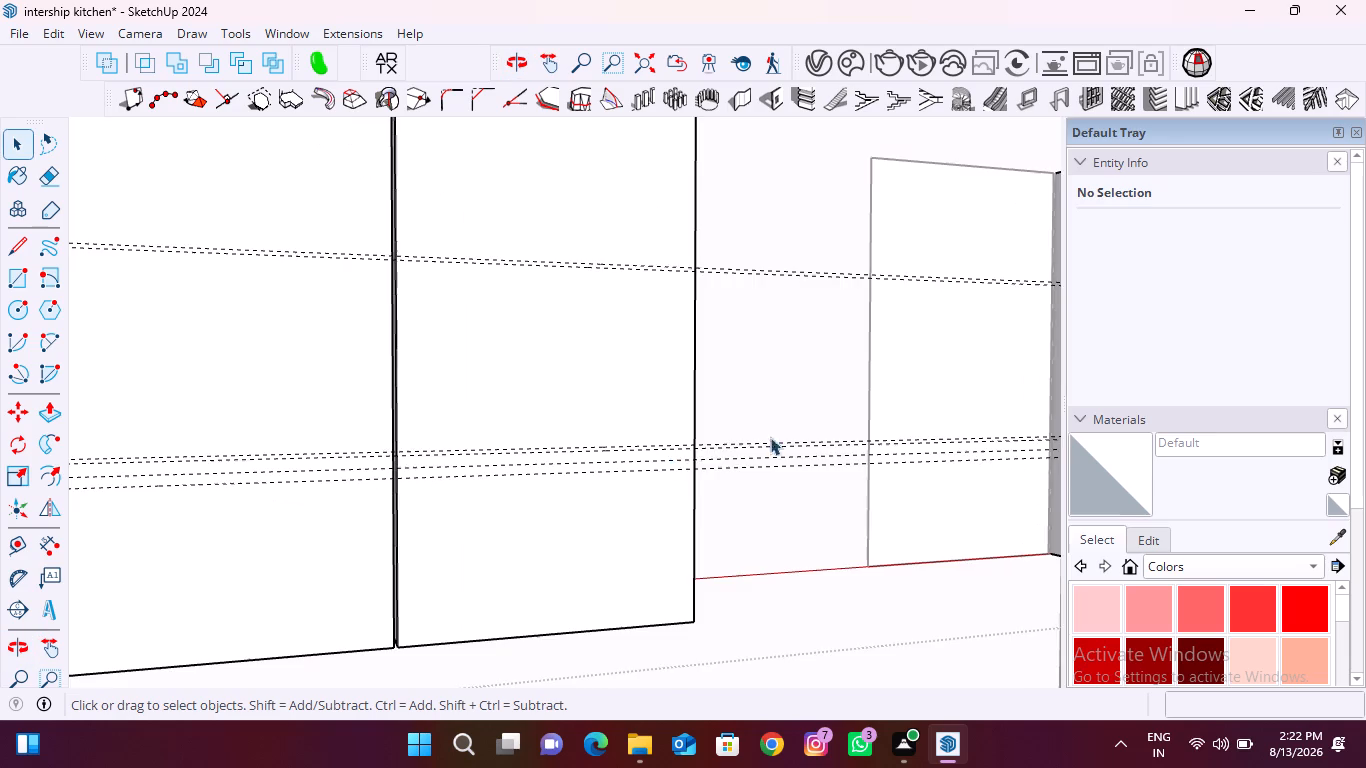
{"action": "scroll", "coordinate": [783, 437], "scroll_direction": "down", "scroll_amount": 5}
{"action": "middle_click_drag", "start_coordinate": [506, 478], "coordinate": [463, 478]}
{"action": "scroll", "coordinate": [306, 450], "scroll_direction": "up", "scroll_amount": 1}
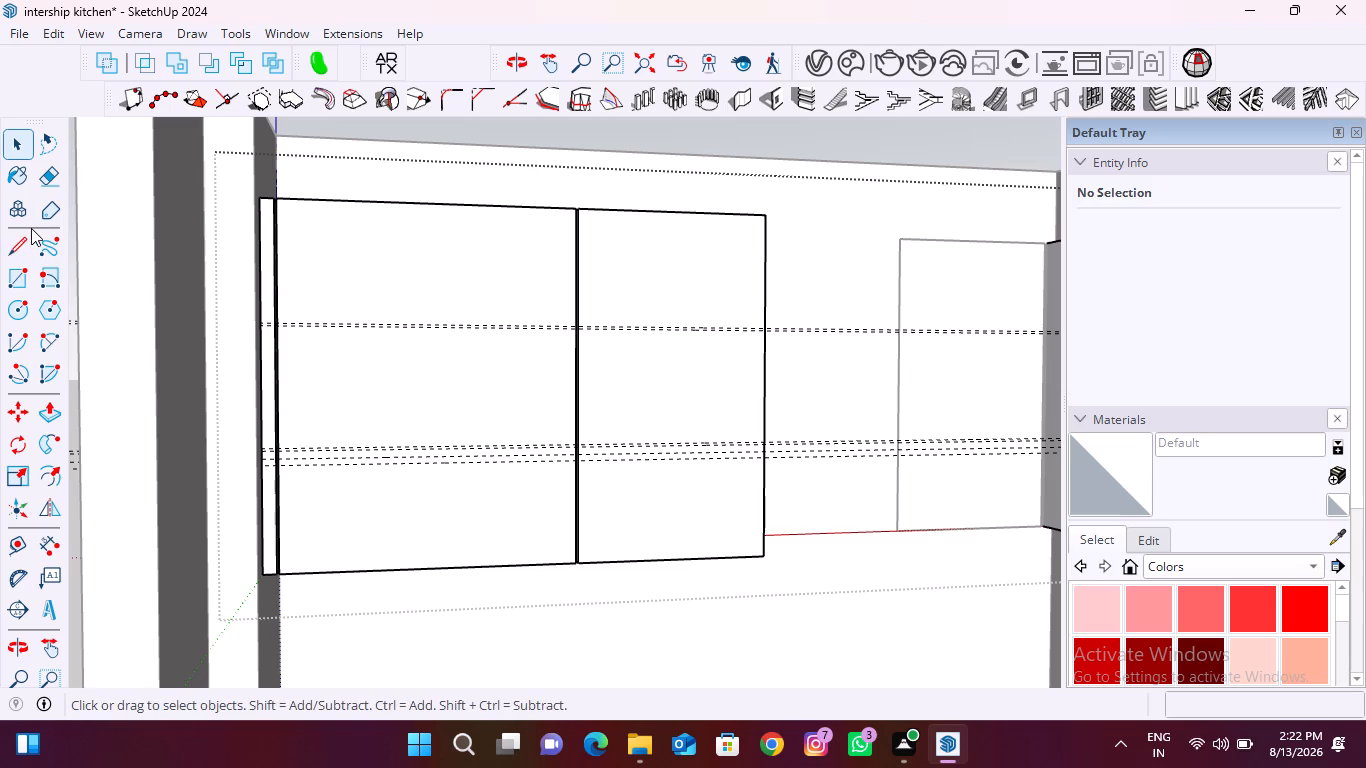
{"action": "left_click", "coordinate": [21, 281]}
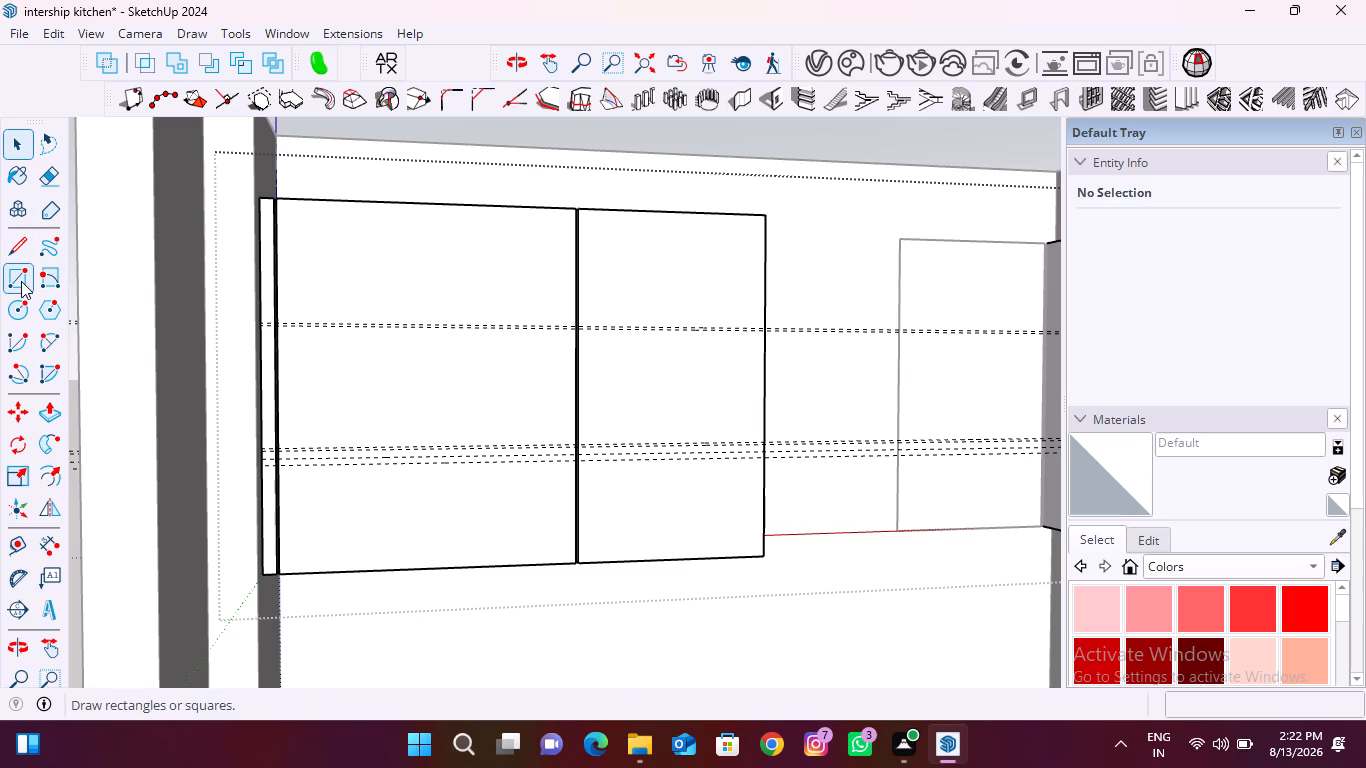
{"action": "scroll", "coordinate": [577, 336], "scroll_direction": "up", "scroll_amount": 20}
{"action": "scroll", "coordinate": [577, 336], "scroll_direction": "up", "scroll_amount": 1}
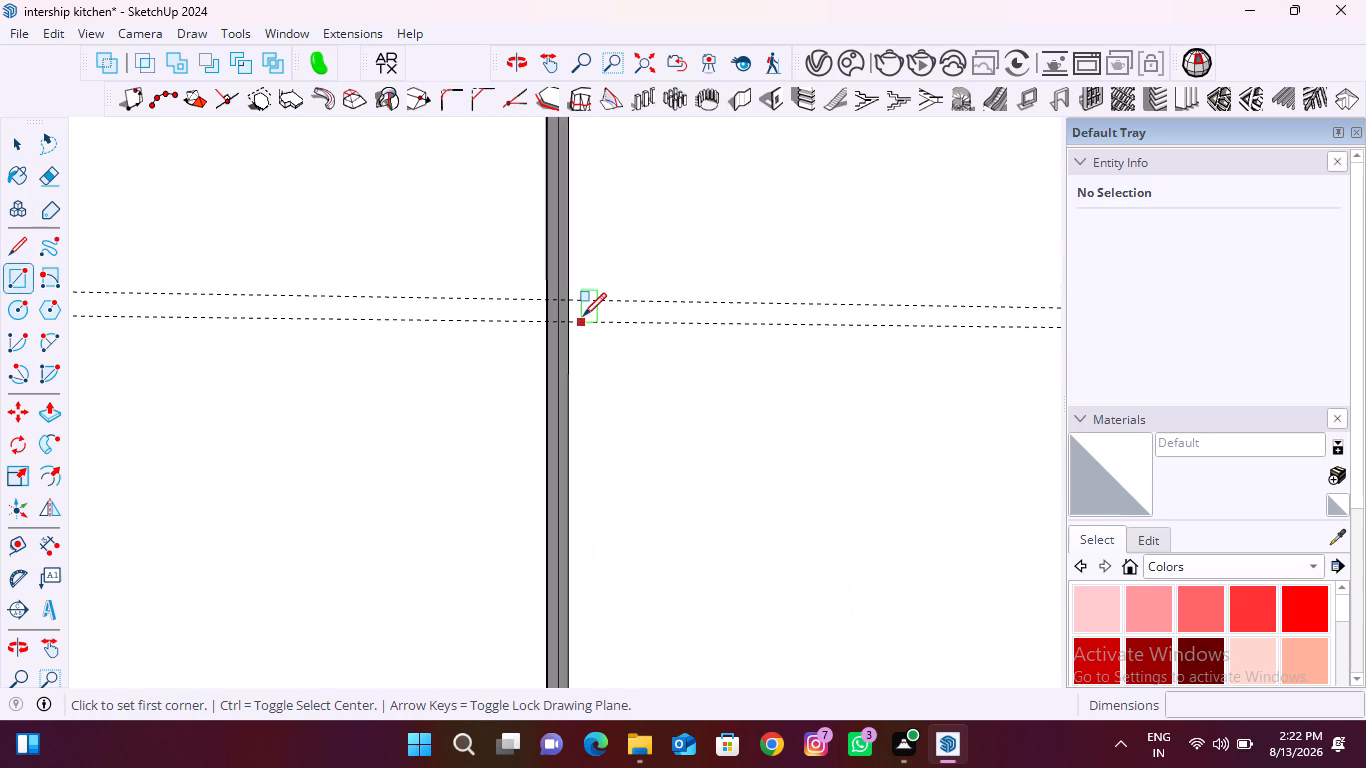
{"action": "left_click", "coordinate": [572, 301]}
{"action": "scroll", "coordinate": [445, 340], "scroll_direction": "down", "scroll_amount": 8}
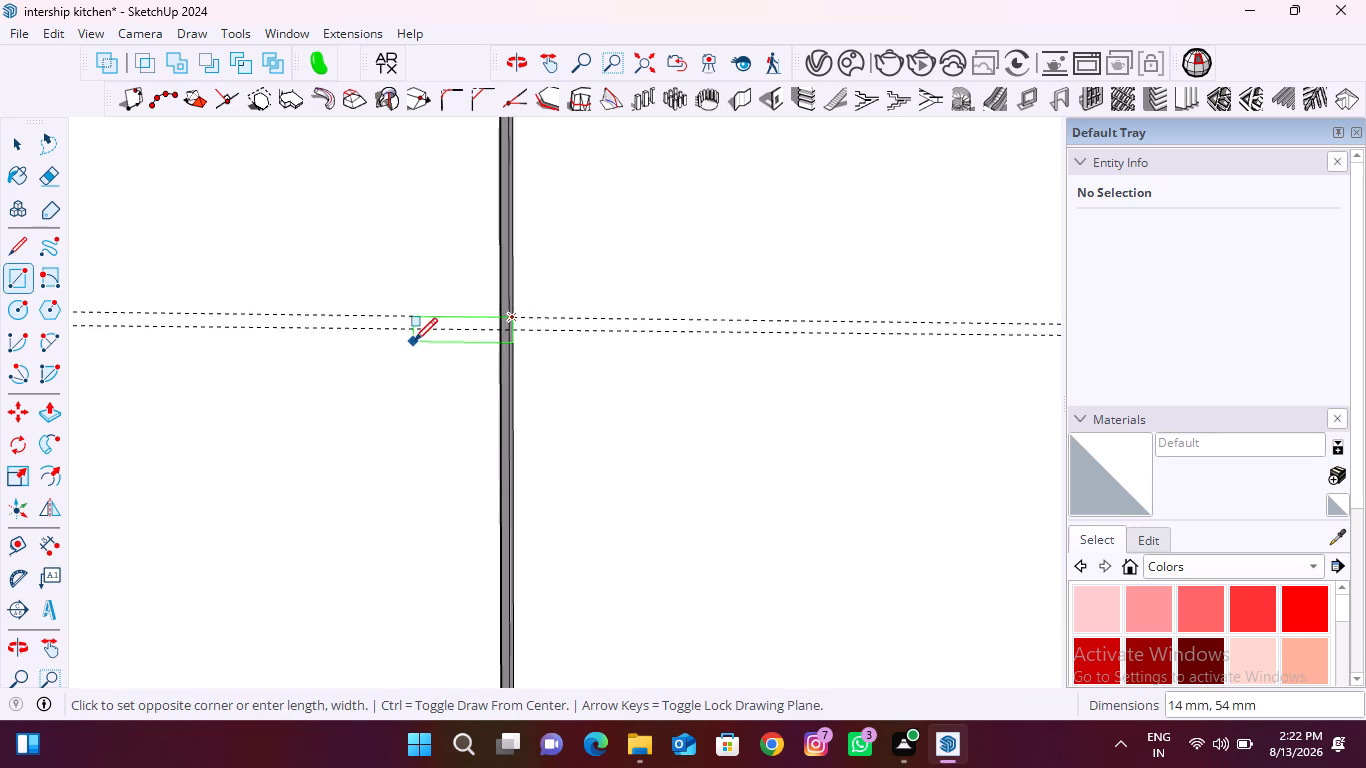
{"action": "scroll", "coordinate": [414, 341], "scroll_direction": "down", "scroll_amount": 8}
{"action": "scroll", "coordinate": [831, 336], "scroll_direction": "up", "scroll_amount": 10}
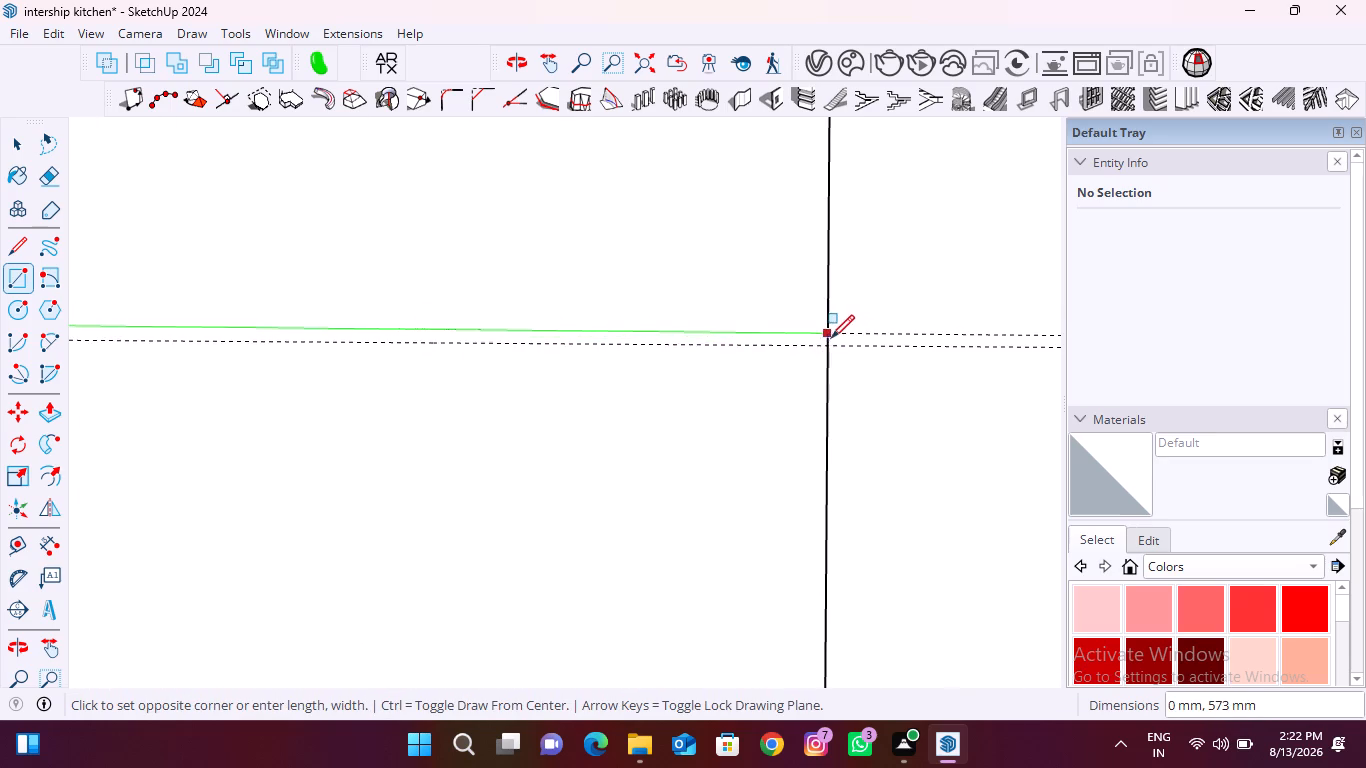
{"action": "middle_click_drag", "start_coordinate": [835, 343], "coordinate": [660, 360]}
{"action": "scroll", "coordinate": [530, 394], "scroll_direction": "up", "scroll_amount": 9}
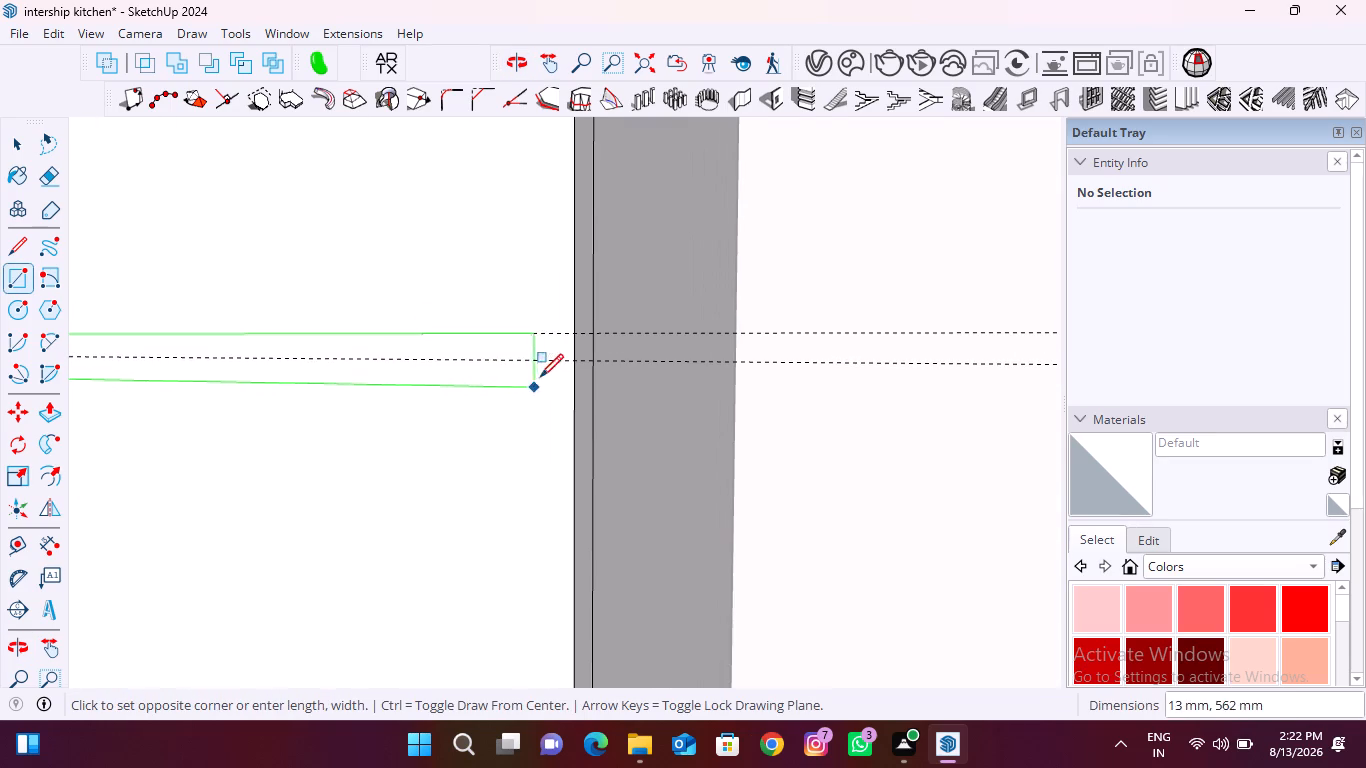
{"action": "left_click", "coordinate": [571, 361]}
Draw a 7 mm high, about 573 mm wide rectangle between the lower 7 mm guide pair across the second cabinet's front.
{"action": "scroll", "coordinate": [619, 320], "scroll_direction": "down", "scroll_amount": 7}
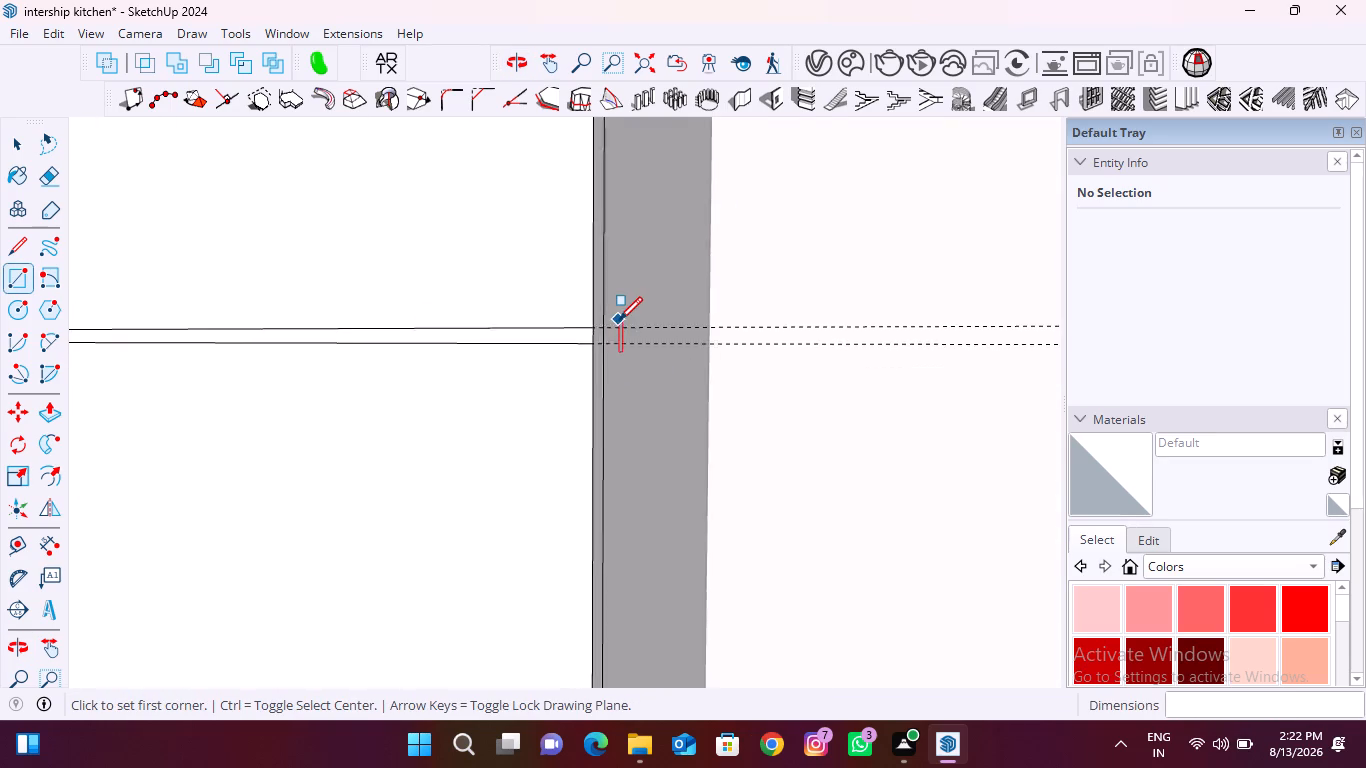
{"action": "scroll", "coordinate": [619, 320], "scroll_direction": "down", "scroll_amount": 12}
{"action": "scroll", "coordinate": [326, 511], "scroll_direction": "up", "scroll_amount": 15}
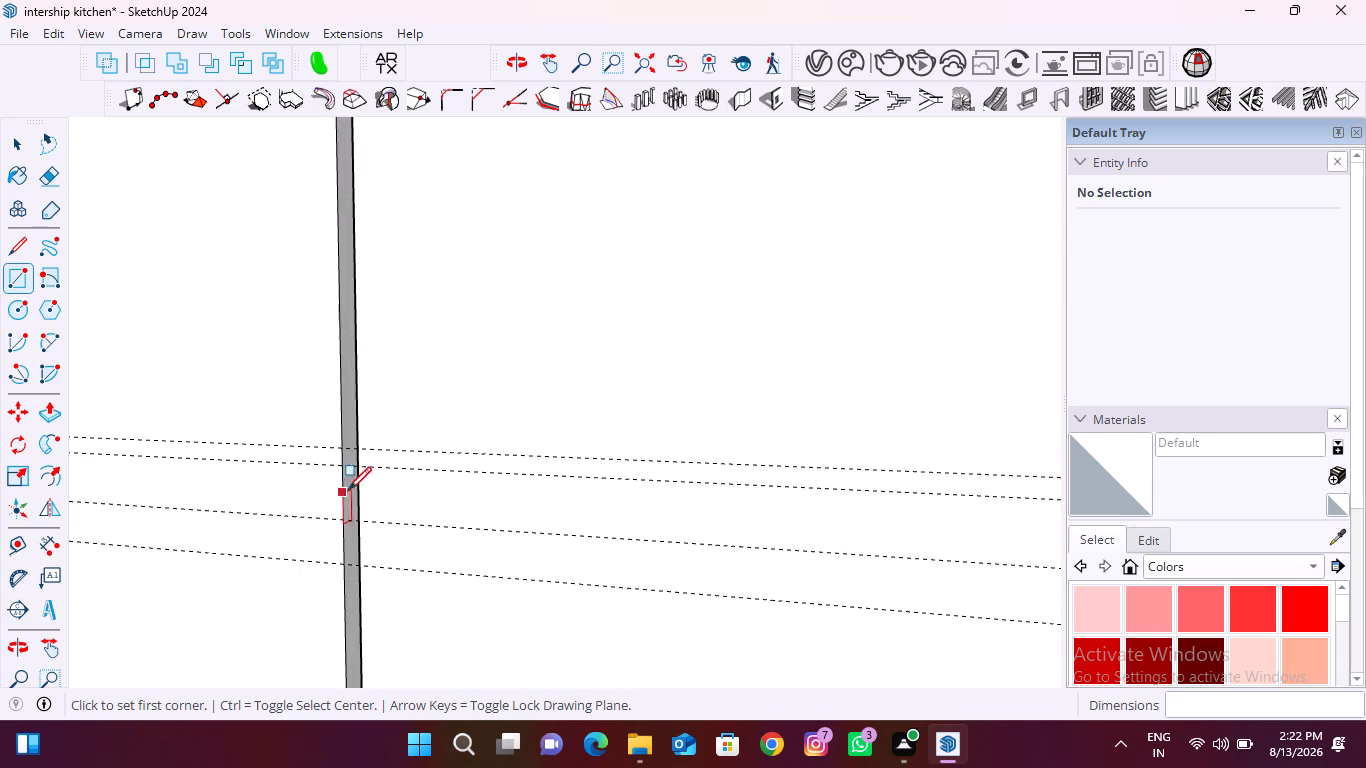
{"action": "scroll", "coordinate": [348, 490], "scroll_direction": "up", "scroll_amount": 8}
{"action": "left_click", "coordinate": [361, 420]}
{"action": "scroll", "coordinate": [270, 431], "scroll_direction": "down", "scroll_amount": 8}
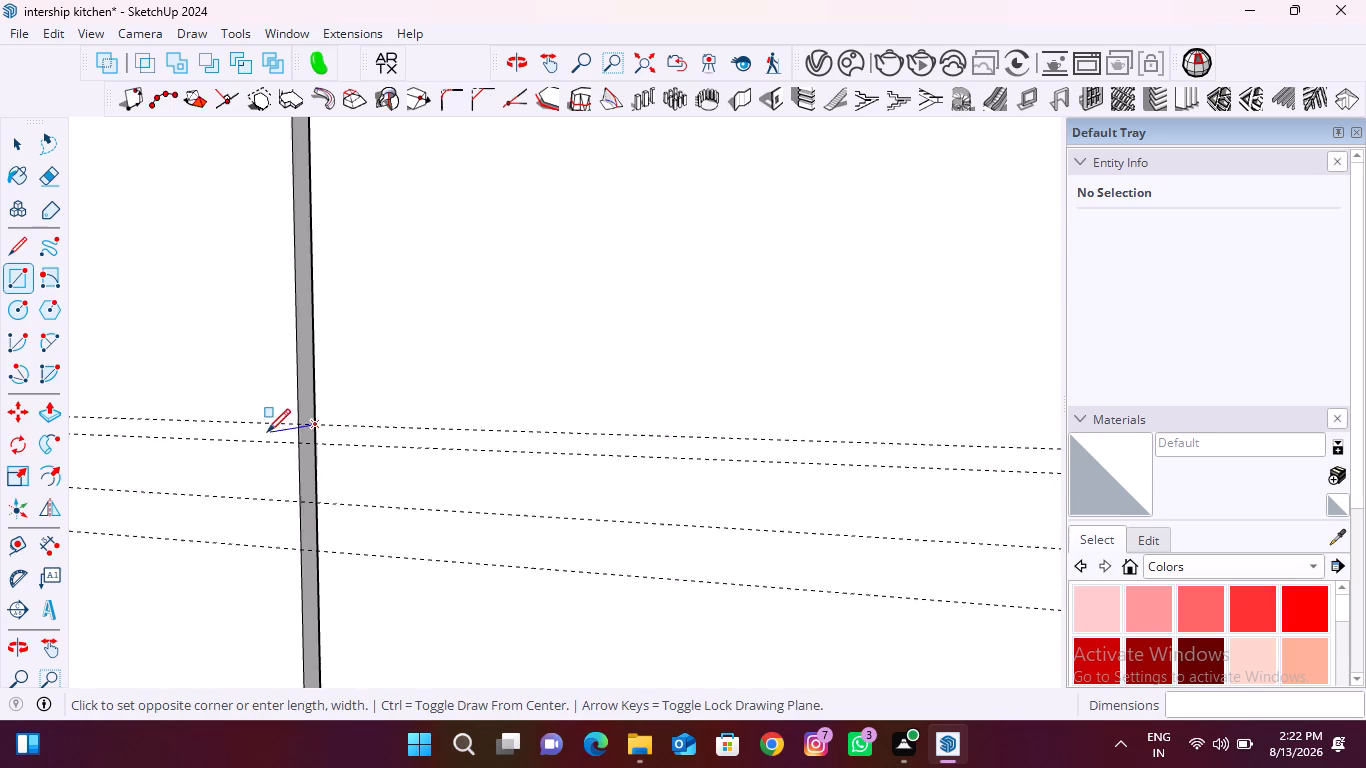
{"action": "scroll", "coordinate": [267, 432], "scroll_direction": "down", "scroll_amount": 12}
{"action": "scroll", "coordinate": [748, 457], "scroll_direction": "up", "scroll_amount": 14}
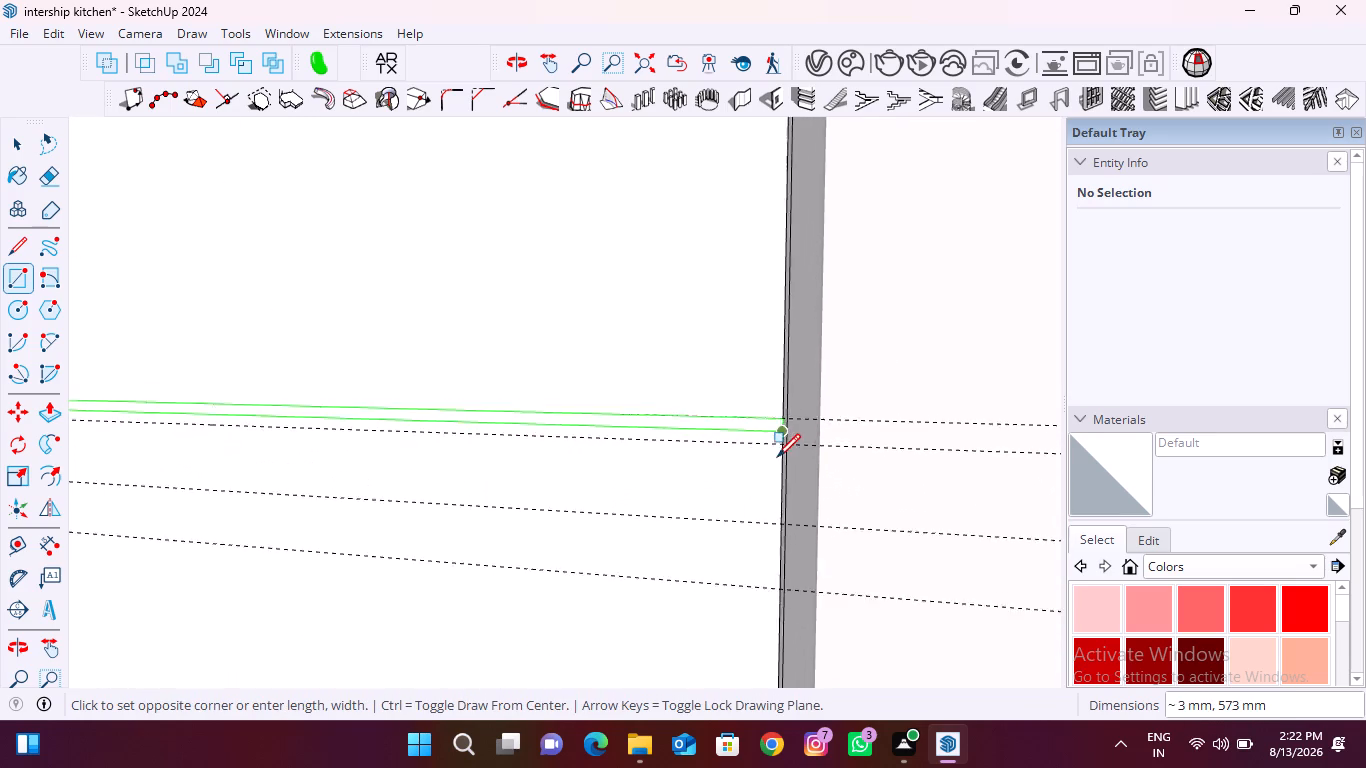
{"action": "scroll", "coordinate": [777, 457], "scroll_direction": "up", "scroll_amount": 6}
{"action": "left_click", "coordinate": [789, 433]}
Draw a horizontal line about 833 mm long across the first cabinet's front along the lowest guide, at 300 mm.
{"action": "scroll", "coordinate": [758, 429], "scroll_direction": "down", "scroll_amount": 6}
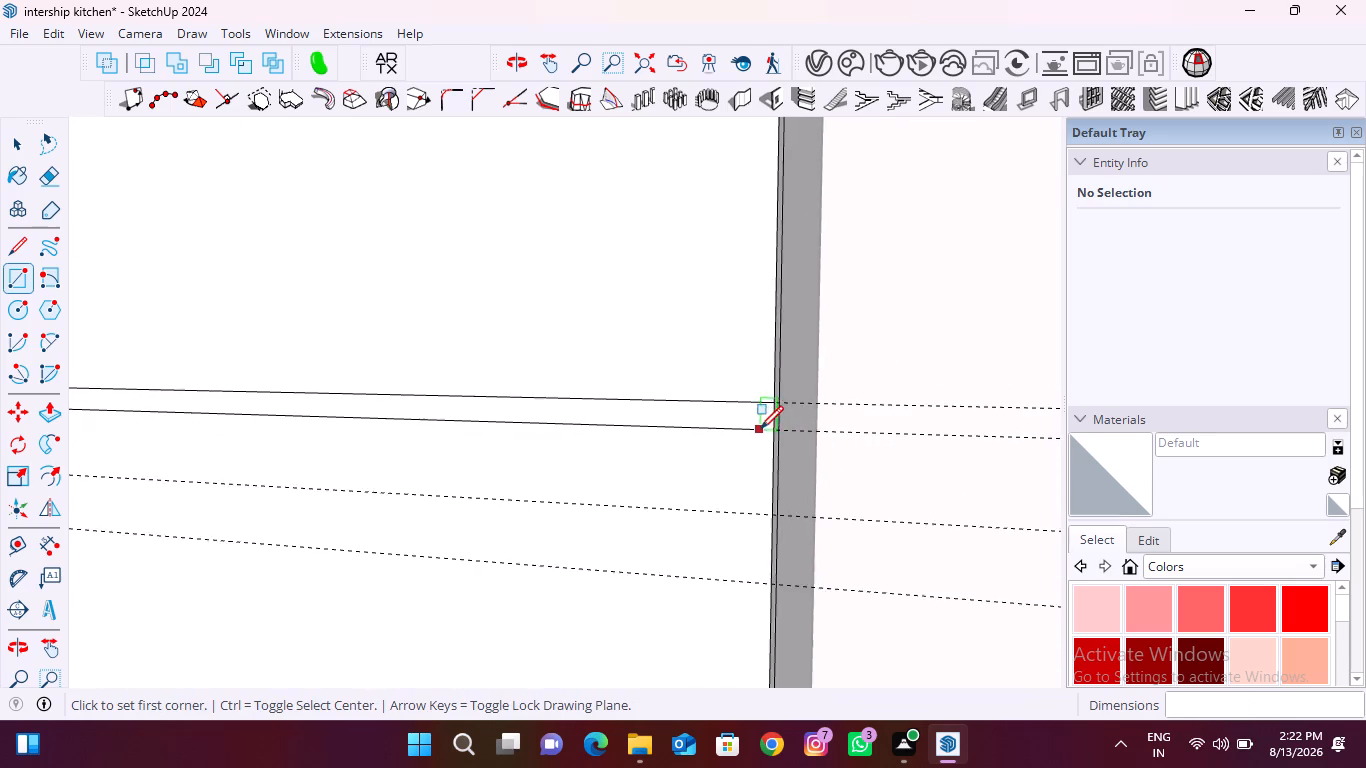
{"action": "scroll", "coordinate": [760, 429], "scroll_direction": "down", "scroll_amount": 20}
{"action": "scroll", "coordinate": [760, 429], "scroll_direction": "down", "scroll_amount": 1}
{"action": "scroll", "coordinate": [864, 427], "scroll_direction": "down", "scroll_amount": 5}
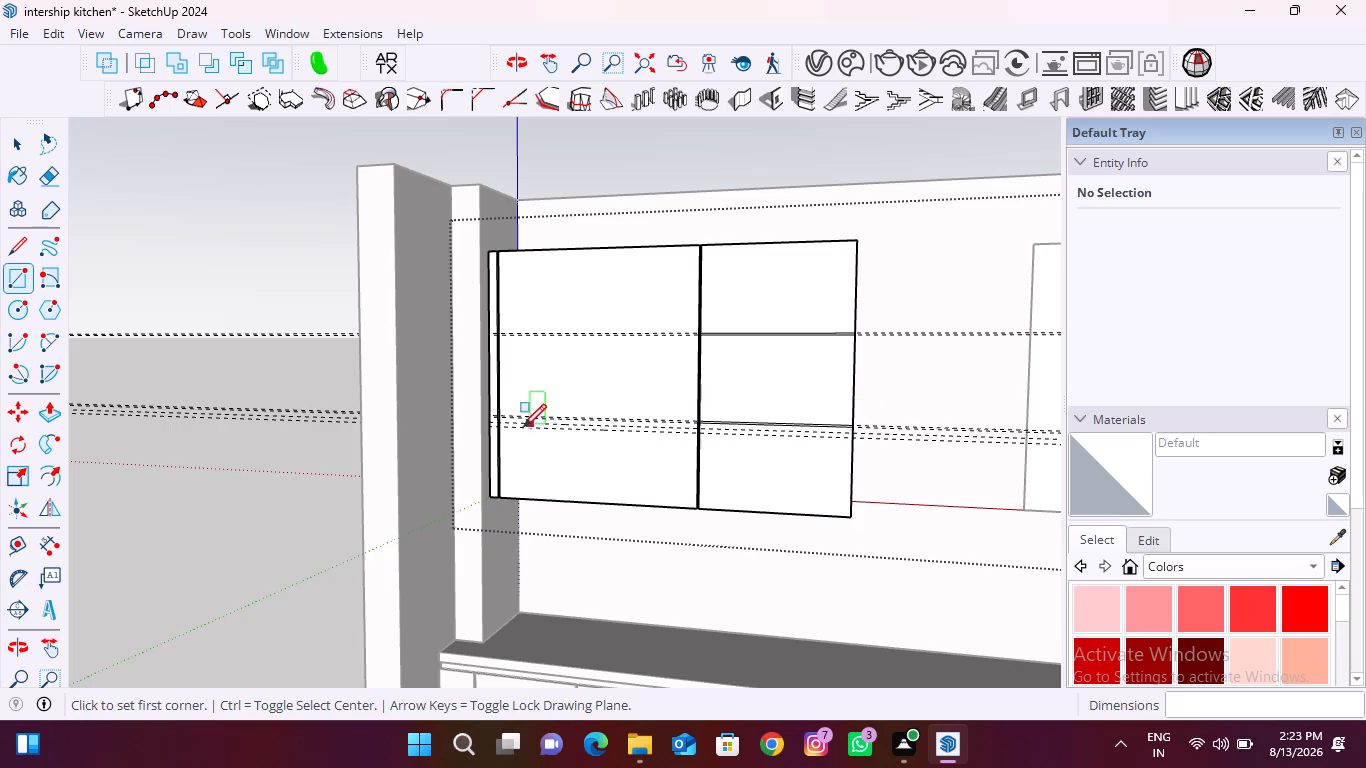
{"action": "scroll", "coordinate": [516, 427], "scroll_direction": "up", "scroll_amount": 11}
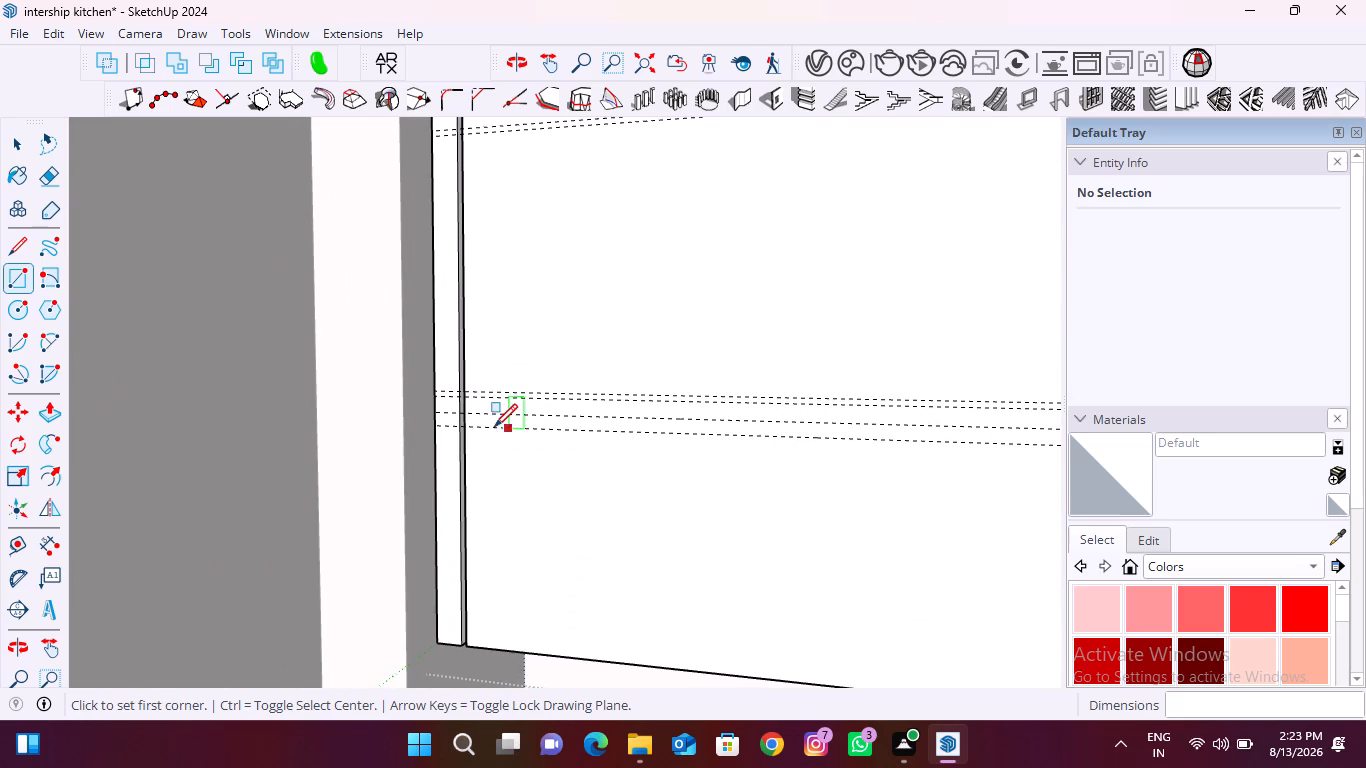
{"action": "scroll", "coordinate": [366, 430], "scroll_direction": "down", "scroll_amount": 8}
{"action": "middle_click_drag", "start_coordinate": [481, 492], "coordinate": [497, 486]}
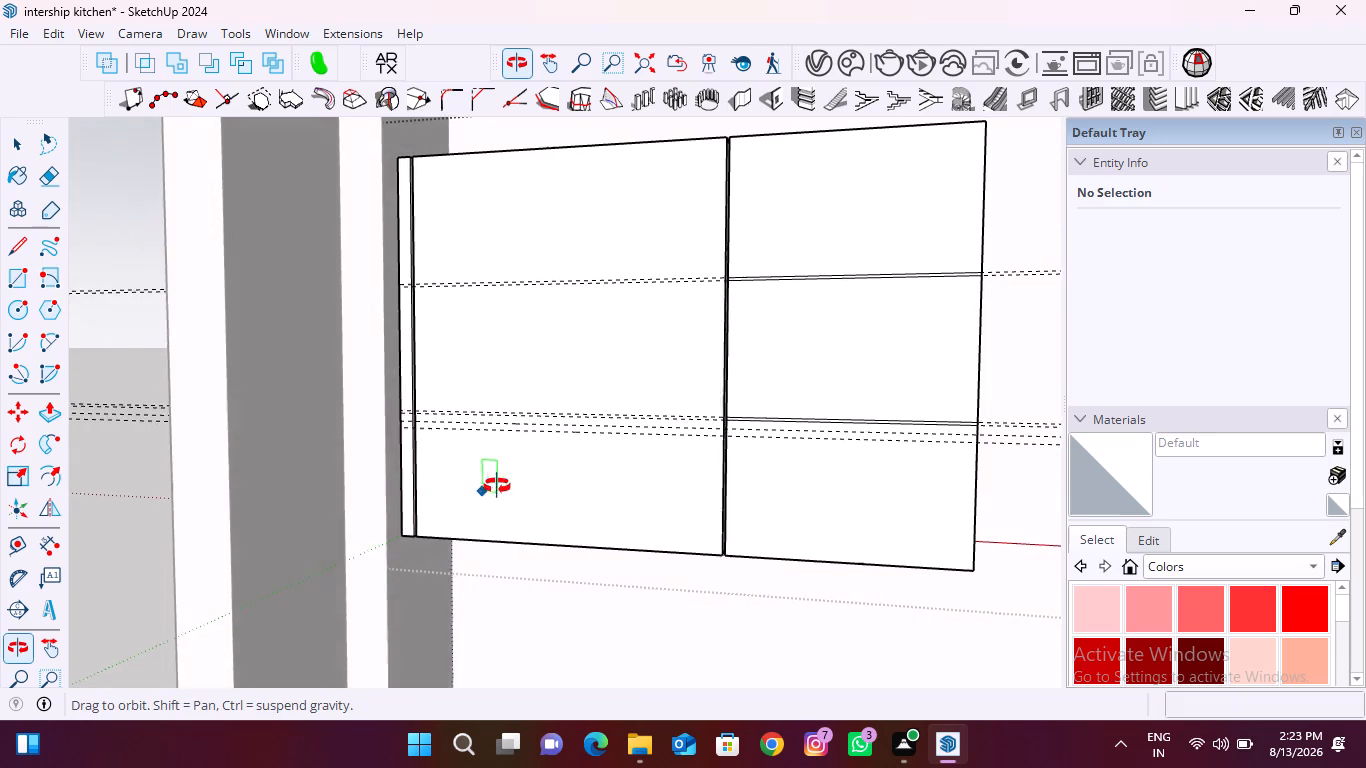
{"action": "middle_click_drag", "start_coordinate": [497, 486], "coordinate": [593, 485]}
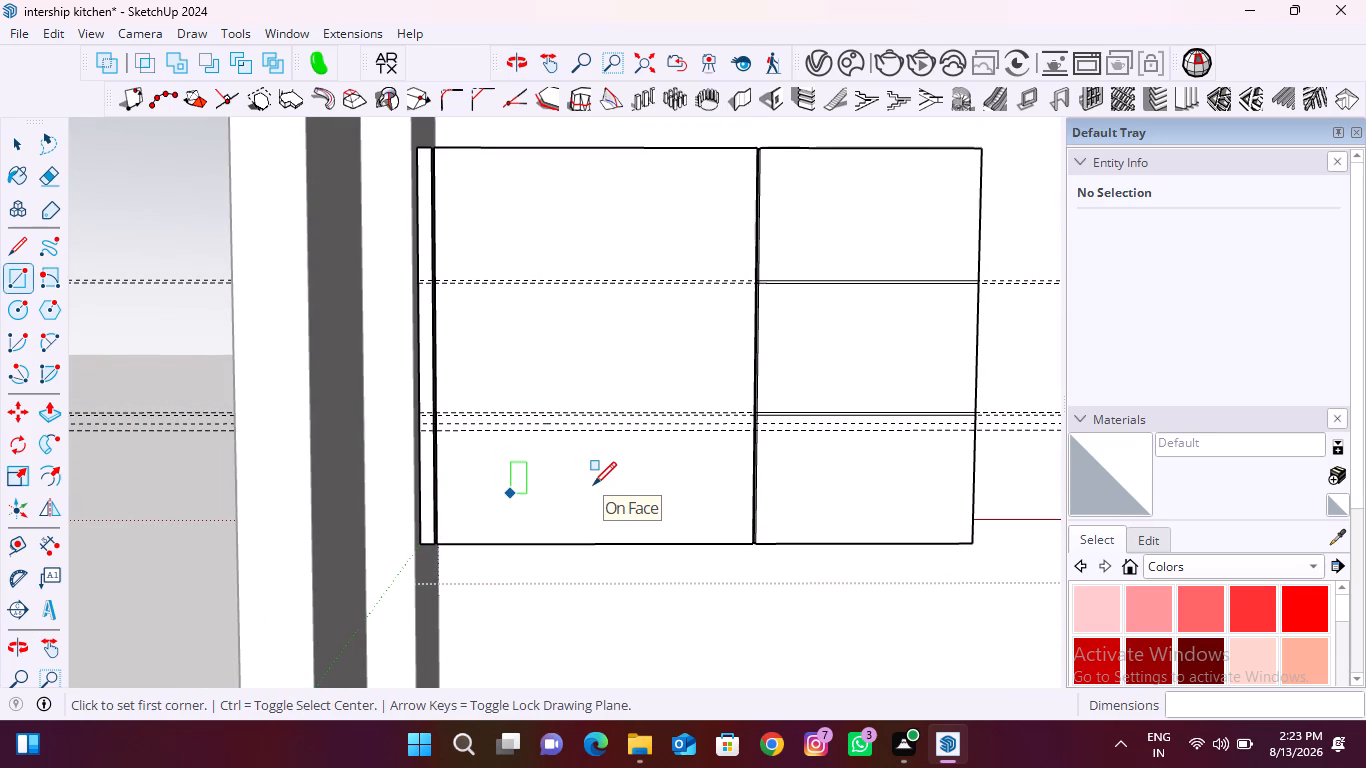
{"action": "key", "text": "space"}
{"action": "type", "text": "l"}
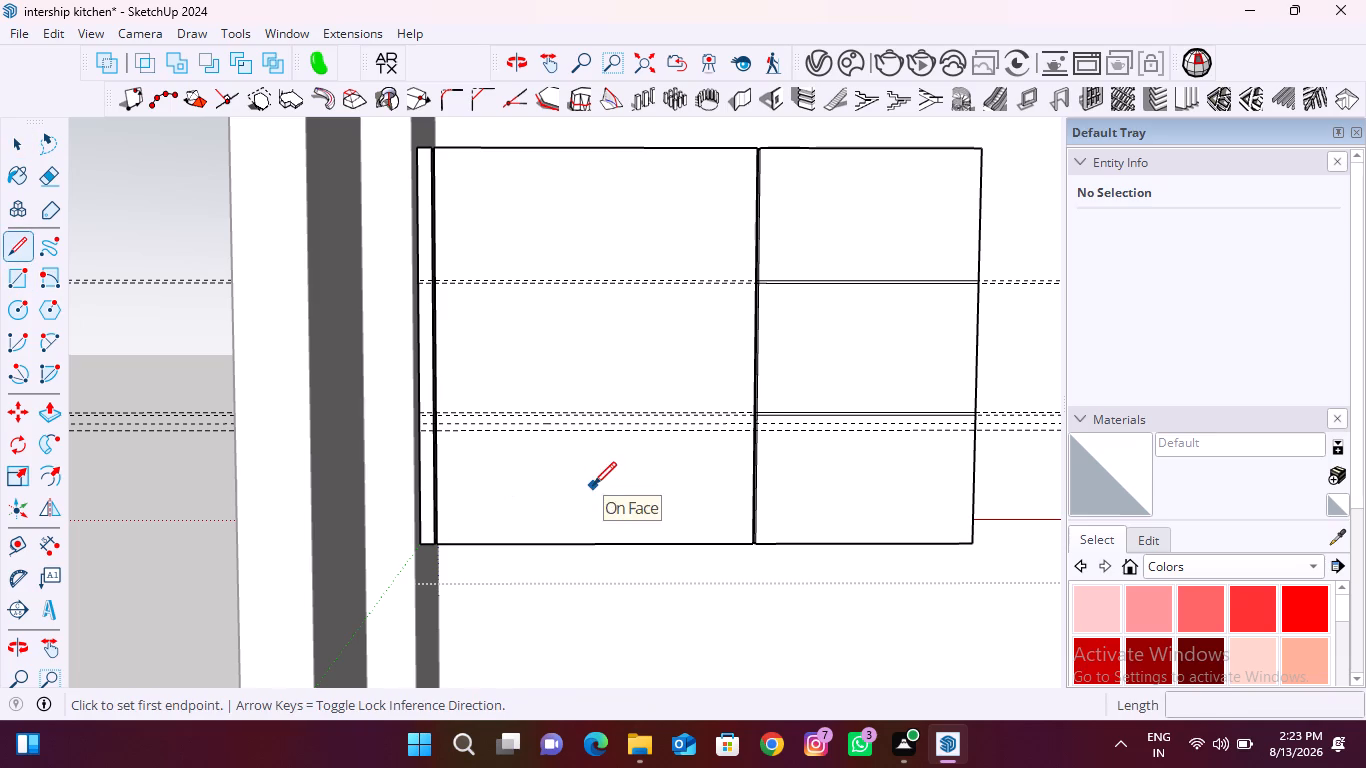
{"action": "scroll", "coordinate": [744, 433], "scroll_direction": "up", "scroll_amount": 13}
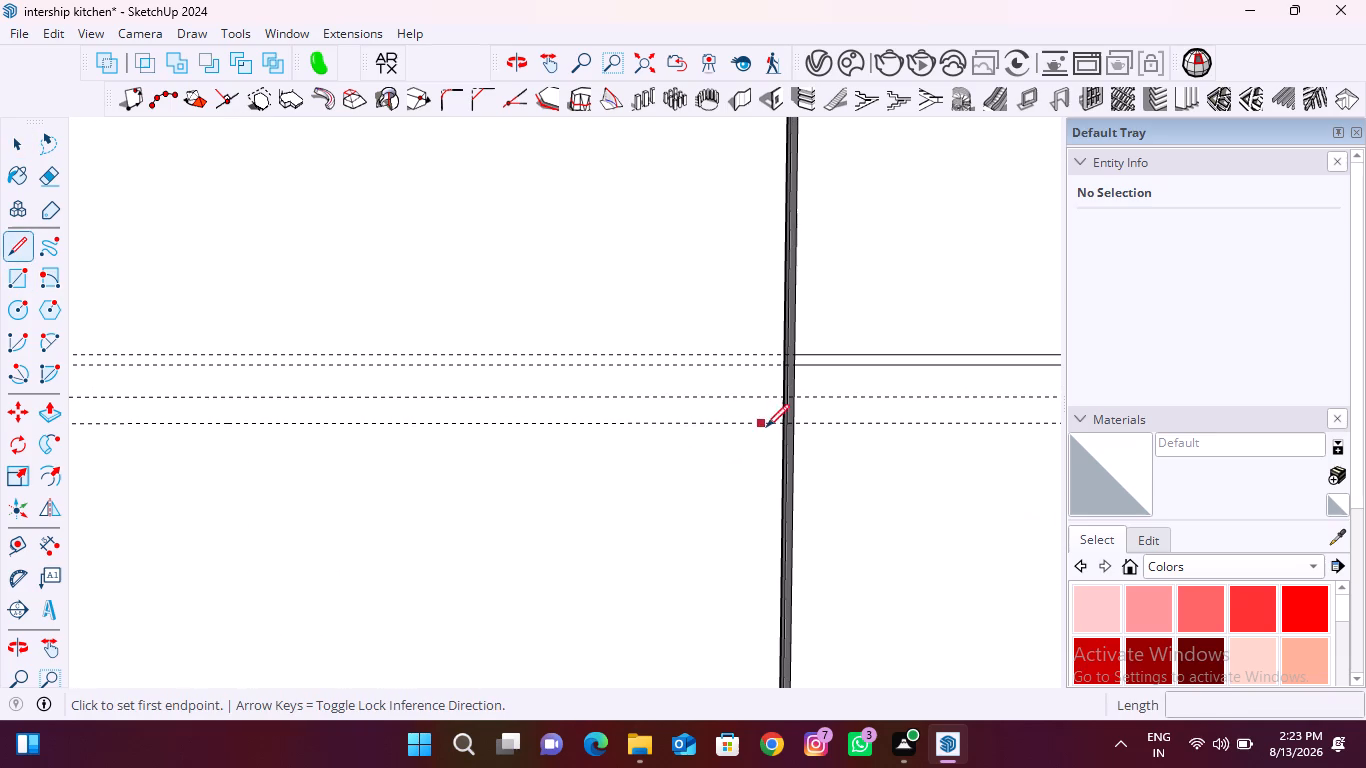
{"action": "left_click", "coordinate": [781, 424]}
{"action": "scroll", "coordinate": [707, 439], "scroll_direction": "down", "scroll_amount": 13}
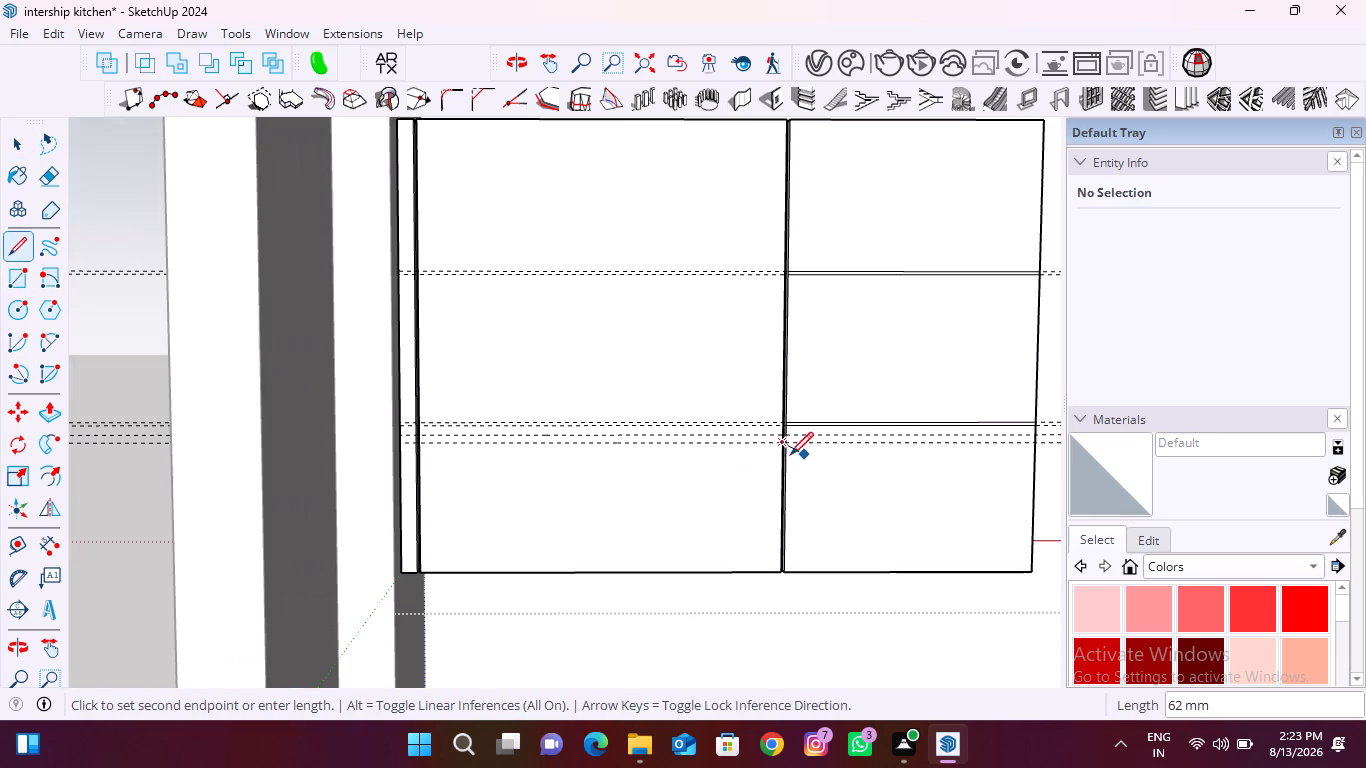
{"action": "scroll", "coordinate": [422, 454], "scroll_direction": "up", "scroll_amount": 13}
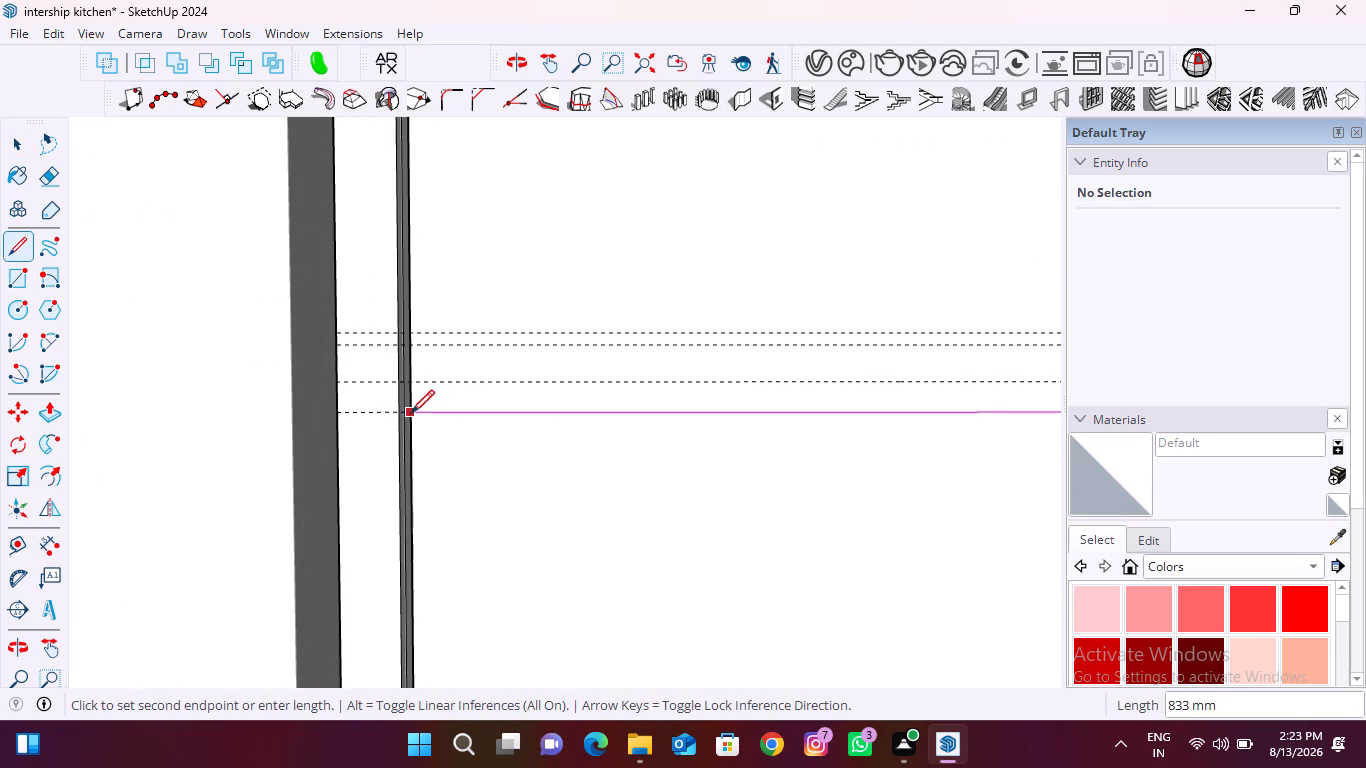
{"action": "left_click", "coordinate": [411, 413]}
Delete all the guides in the model.
{"action": "key", "text": "space"}
{"action": "left_click", "coordinate": [49, 36]}
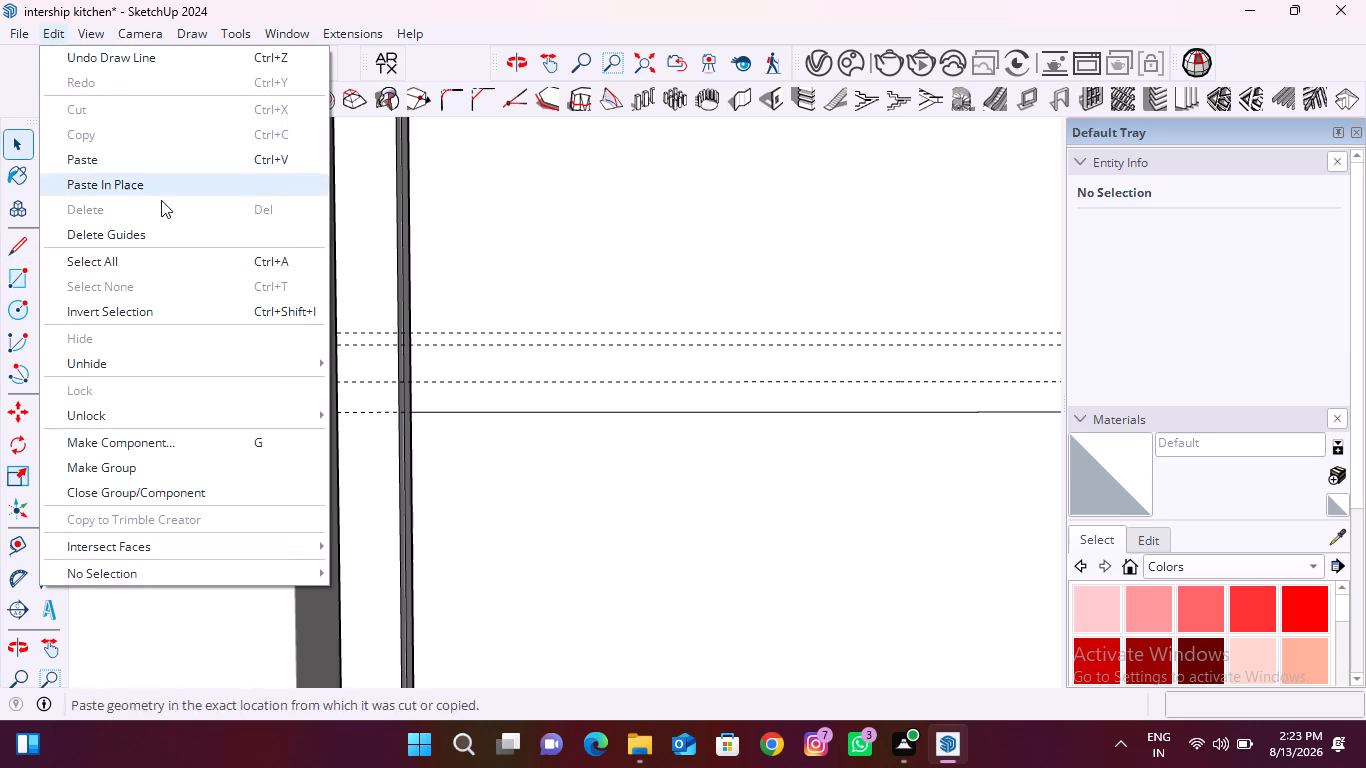
{"action": "left_click", "coordinate": [170, 237]}
{"action": "scroll", "coordinate": [250, 316], "scroll_direction": "down", "scroll_amount": 16}
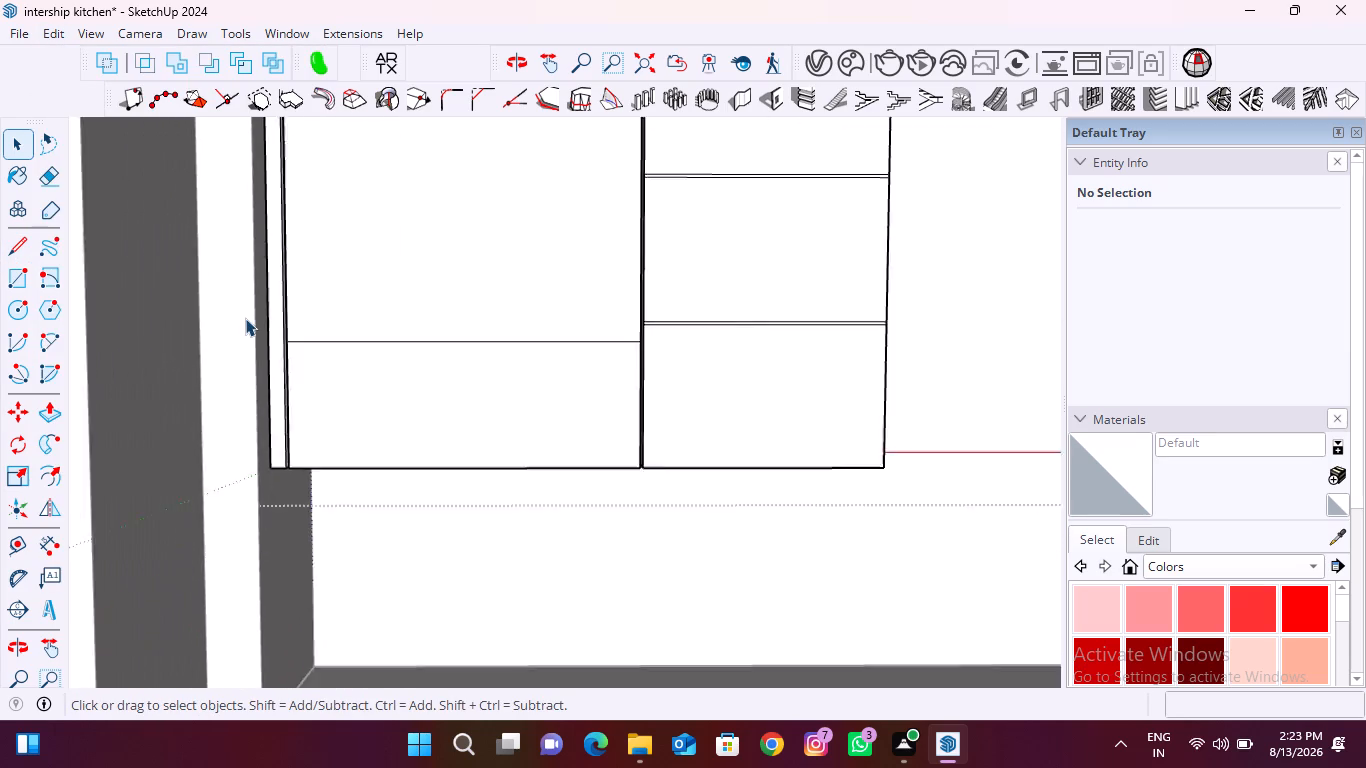
{"action": "scroll", "coordinate": [245, 318], "scroll_direction": "down", "scroll_amount": 9}
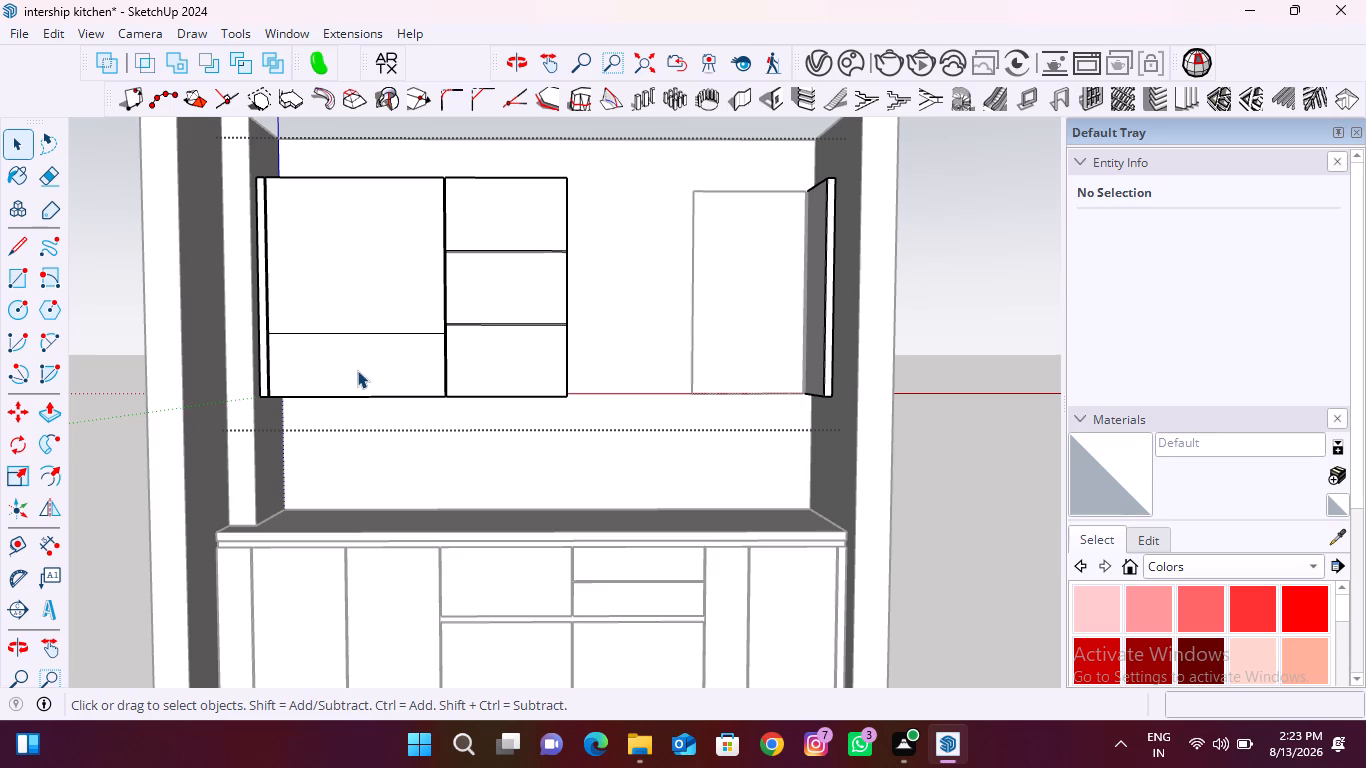
Offset the outline of the first wall cabinet's lower front panel inward by 12 mm.
{"action": "left_click", "coordinate": [413, 374]}
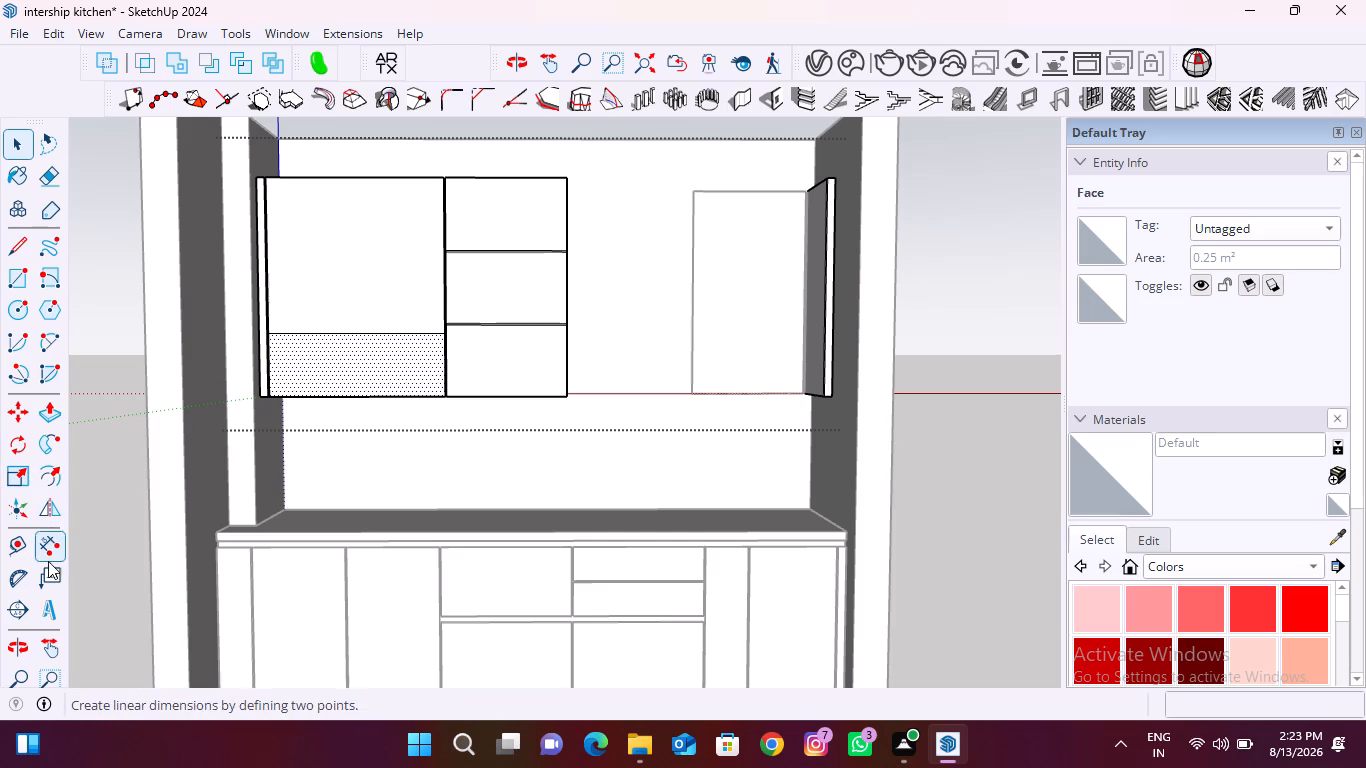
{"action": "left_click", "coordinate": [53, 480]}
{"action": "scroll", "coordinate": [398, 342], "scroll_direction": "up", "scroll_amount": 4}
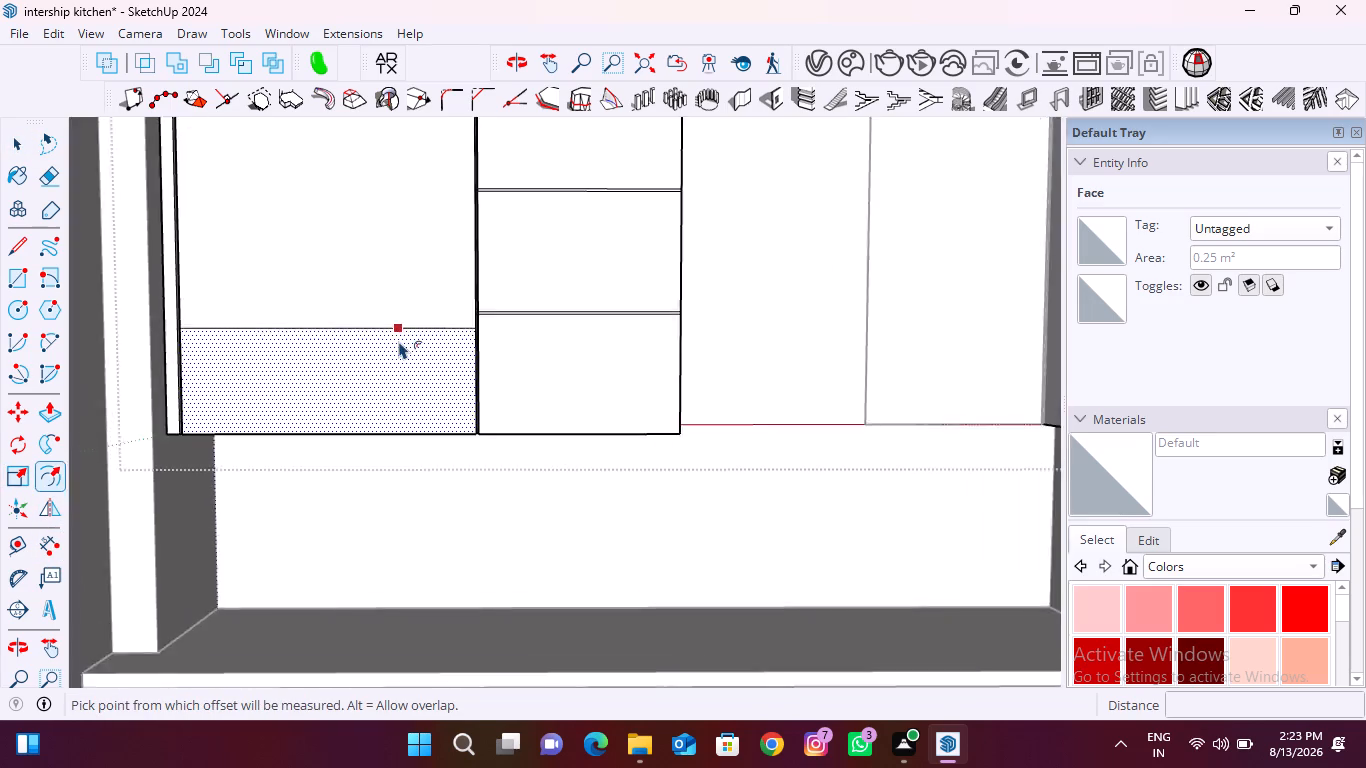
{"action": "scroll", "coordinate": [399, 341], "scroll_direction": "up", "scroll_amount": 14}
{"action": "left_click", "coordinate": [419, 323]}
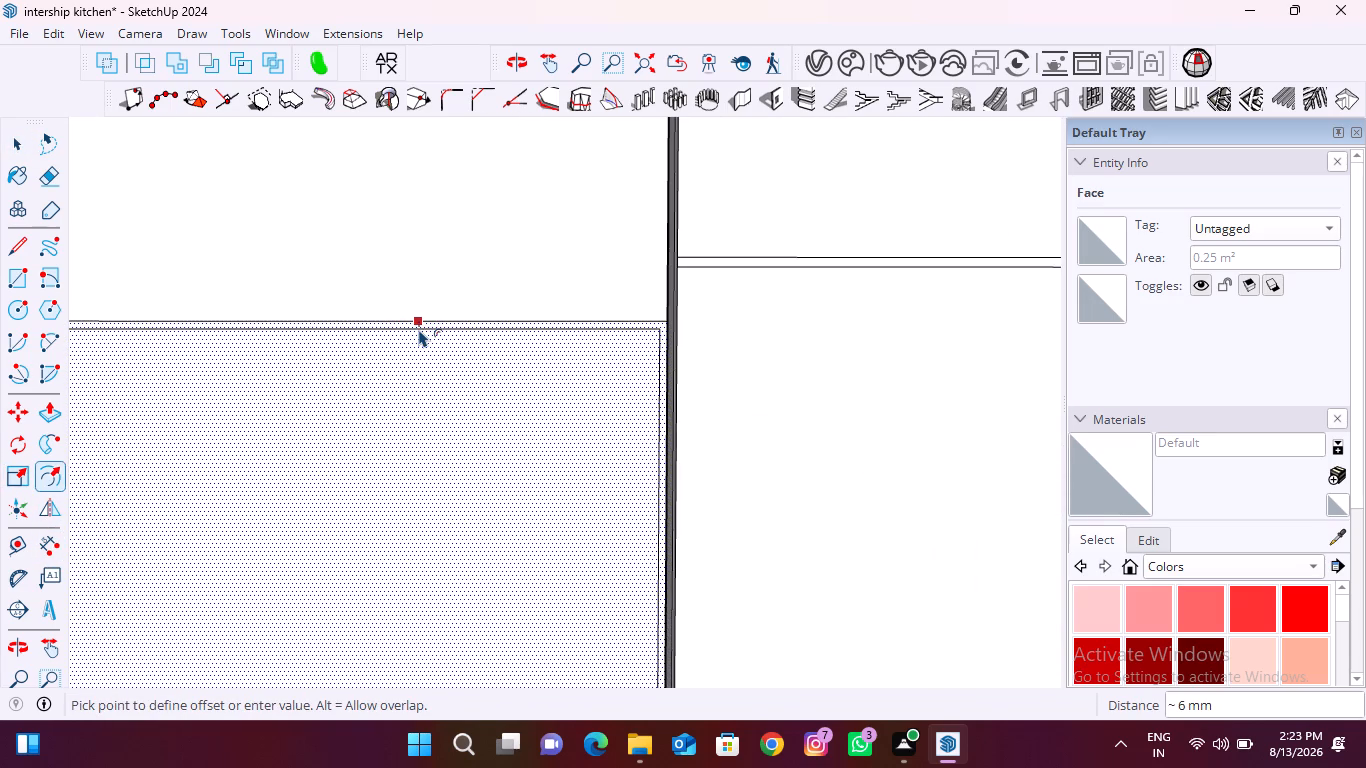
{"action": "type", "text": "12"}
{"action": "key", "text": "Return"}
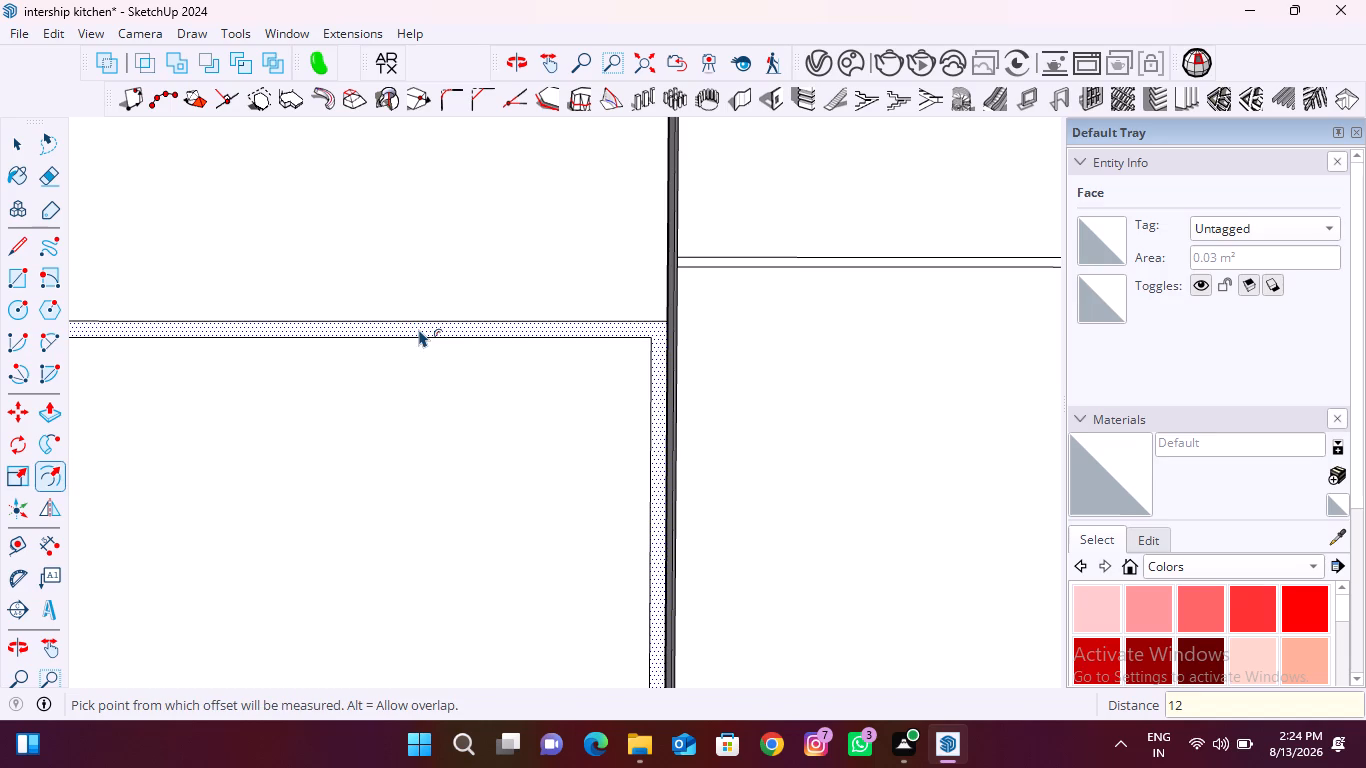
{"action": "scroll", "coordinate": [463, 326], "scroll_direction": "down", "scroll_amount": 14}
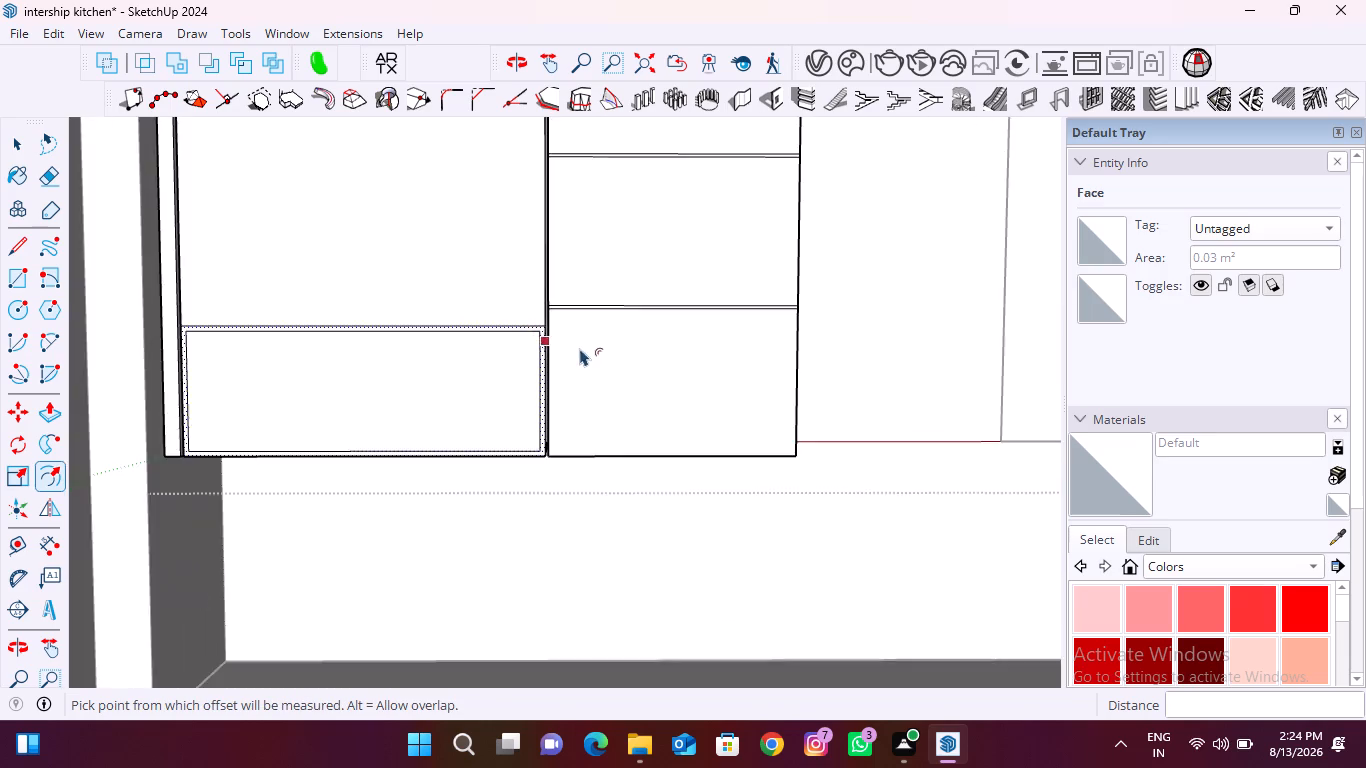
{"action": "scroll", "coordinate": [580, 348], "scroll_direction": "down", "scroll_amount": 2}
{"action": "scroll", "coordinate": [239, 407], "scroll_direction": "up", "scroll_amount": 3}
{"action": "key", "text": "space"}
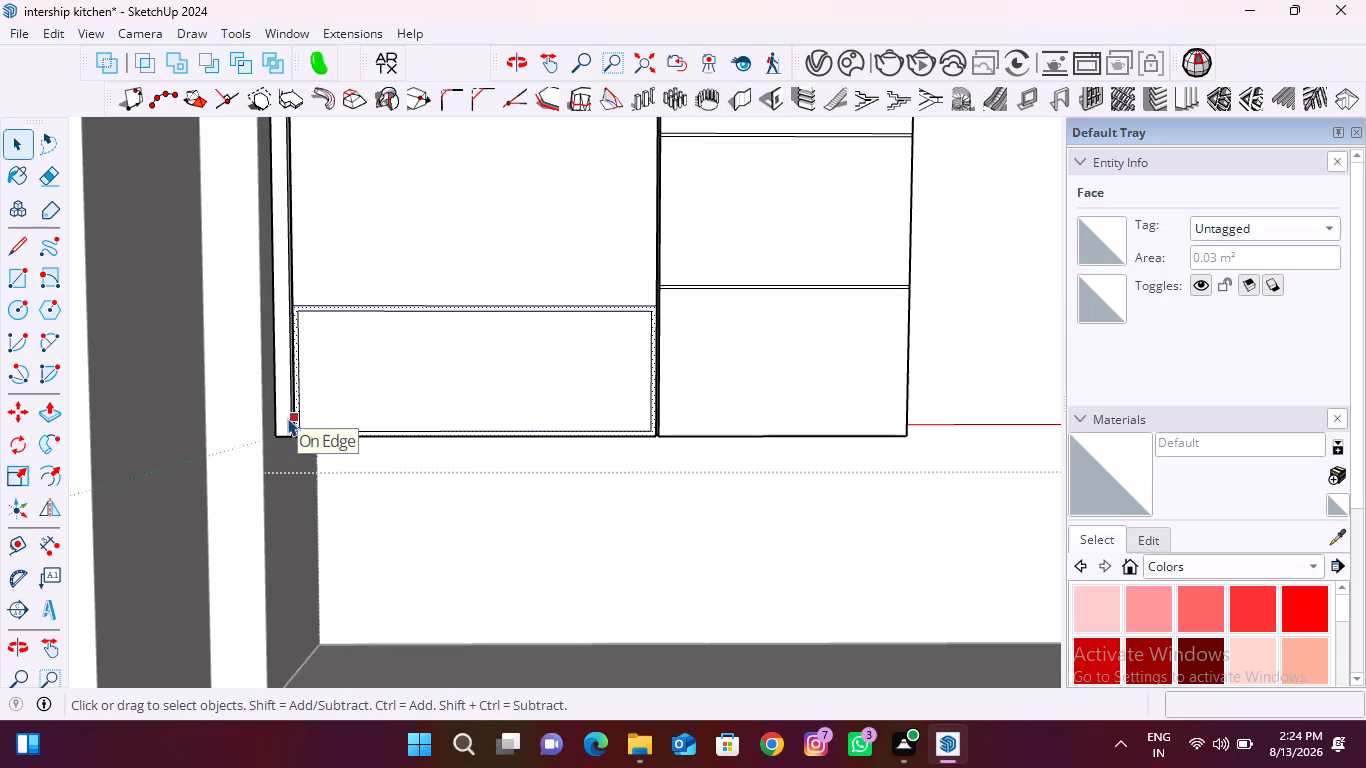
{"action": "key", "text": "space"}
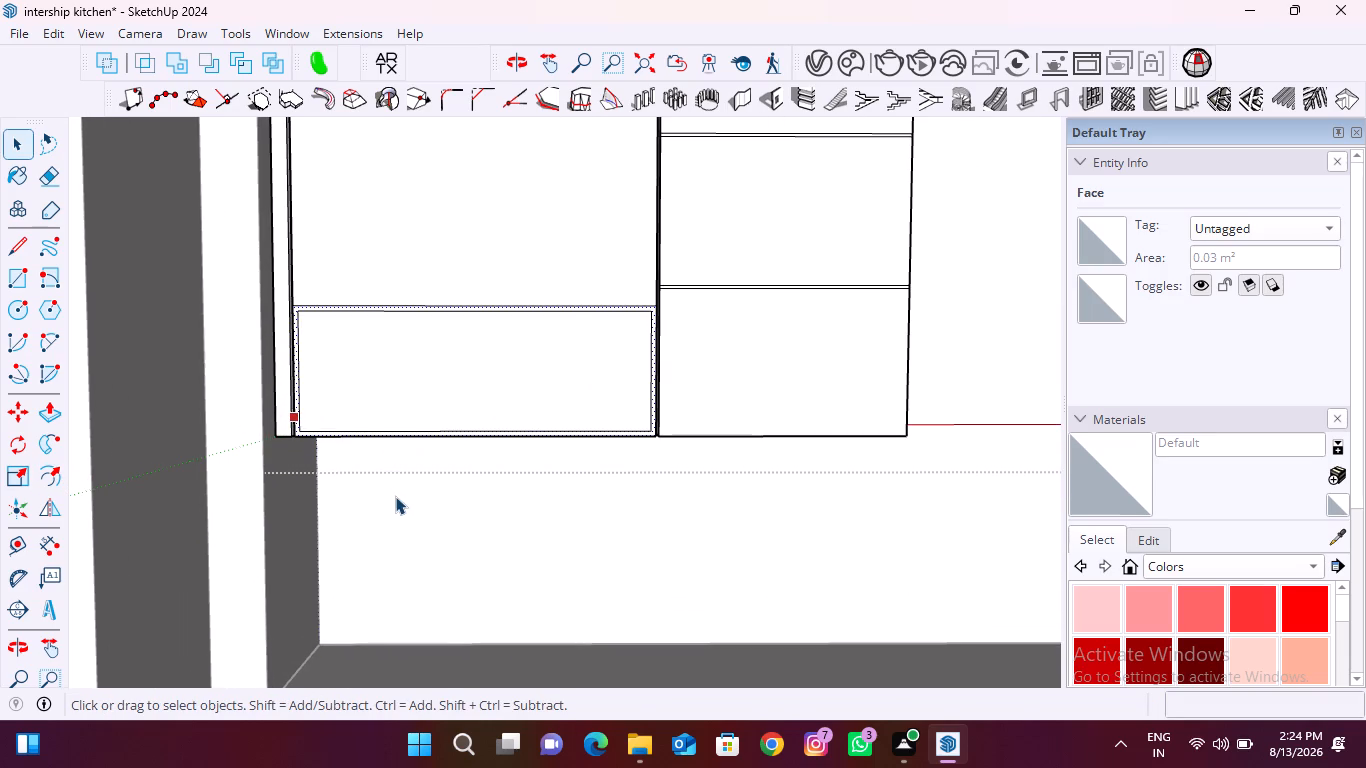
{"action": "left_click", "coordinate": [395, 496]}
Push the inner rectangle of the first cabinet's lower front panel inward 18 mm to cut an opening through the shutter.
{"action": "scroll", "coordinate": [370, 495], "scroll_direction": "down", "scroll_amount": 2}
{"action": "double_click", "coordinate": [525, 374]}
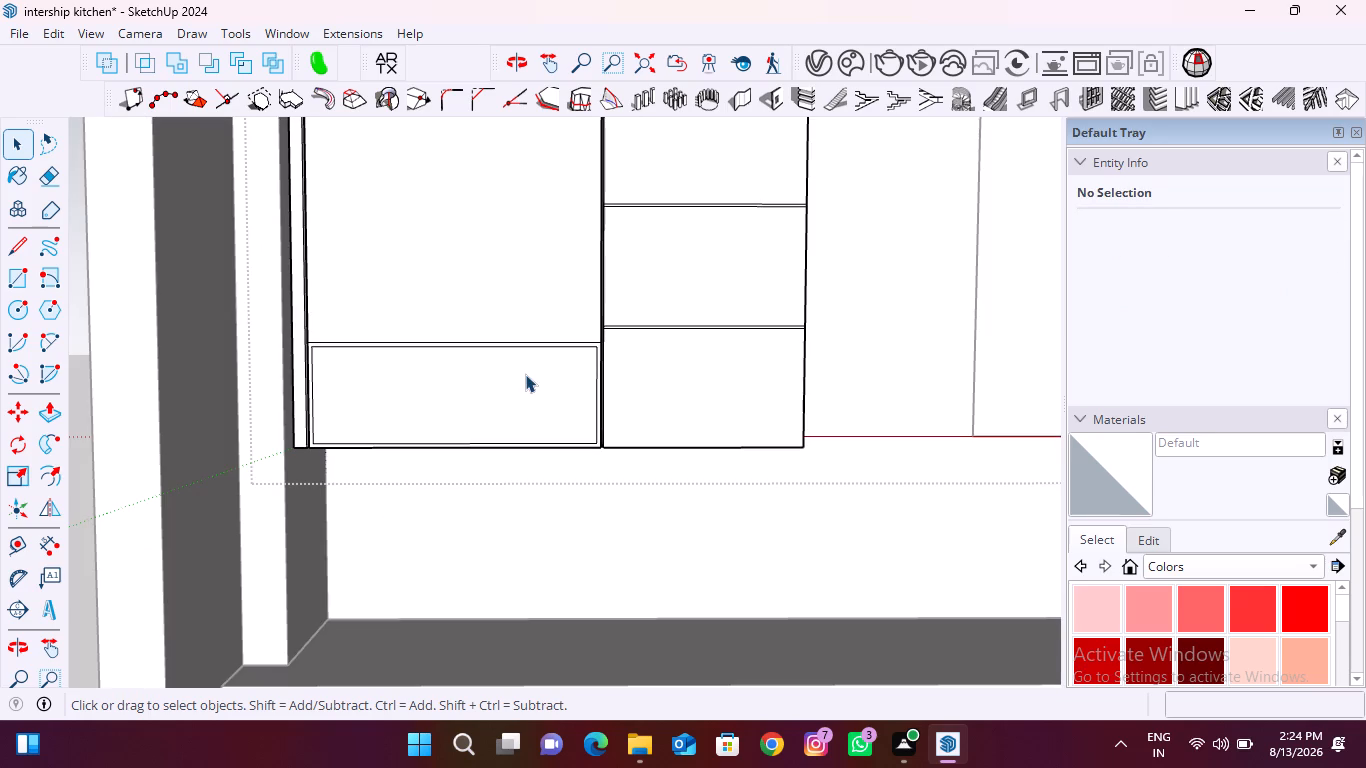
{"action": "left_click", "coordinate": [524, 376]}
{"action": "left_click", "coordinate": [524, 376]}
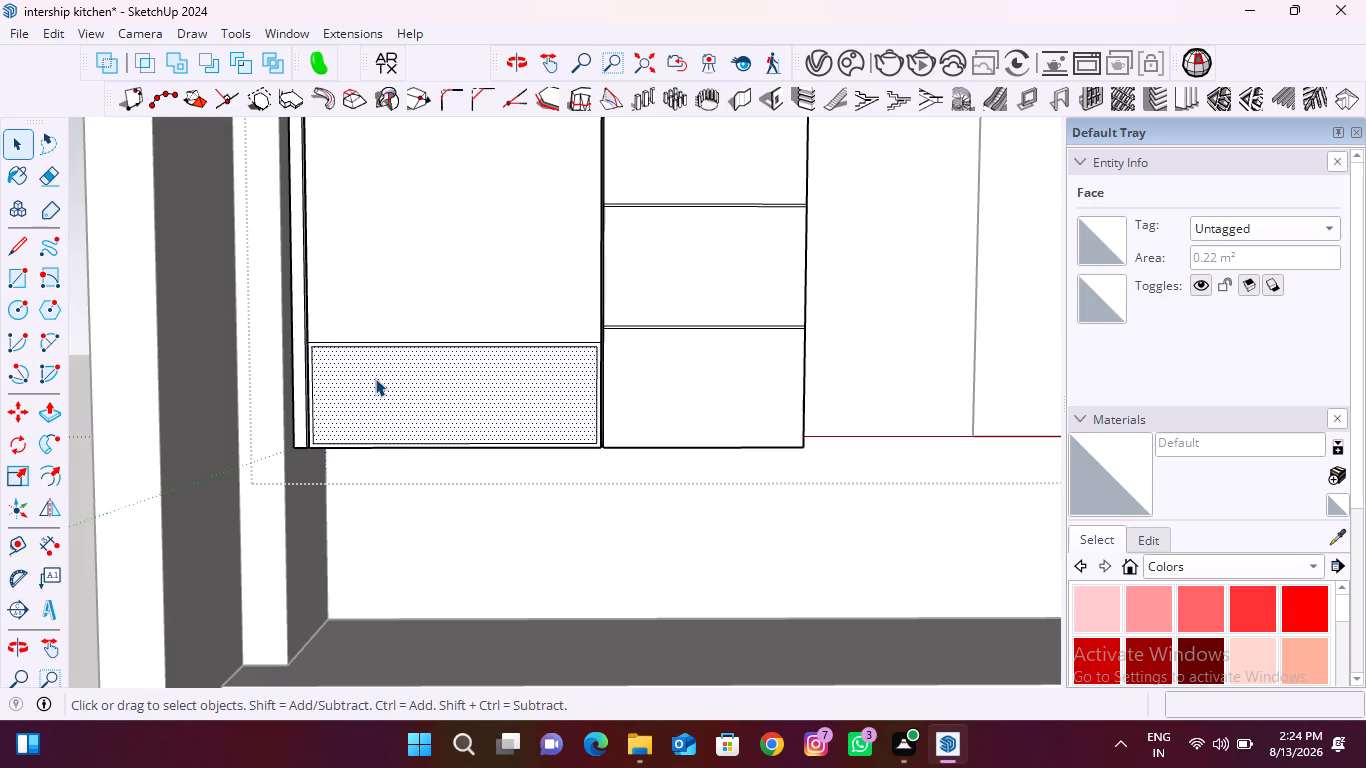
{"action": "key", "text": "p"}
{"action": "left_click", "coordinate": [431, 373]}
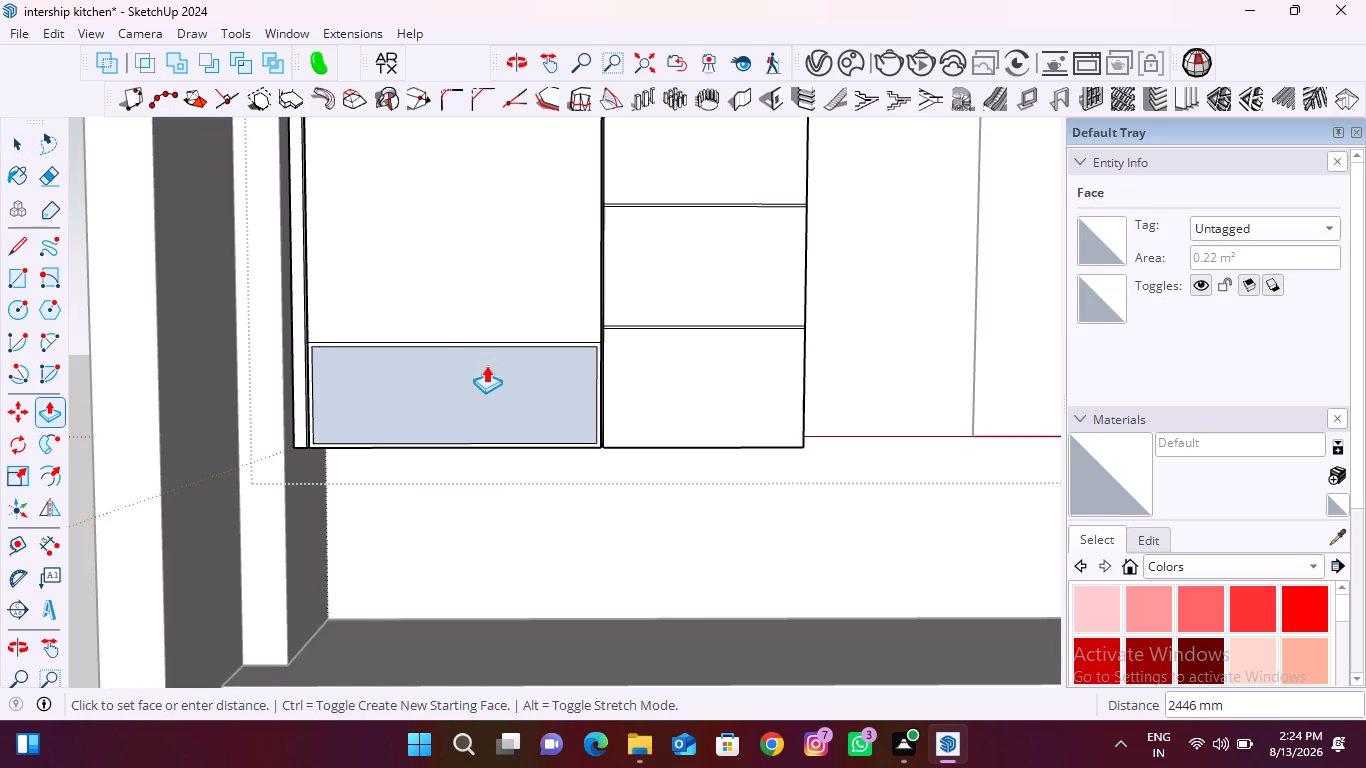
{"action": "middle_click_drag", "start_coordinate": [413, 408], "coordinate": [434, 356]}
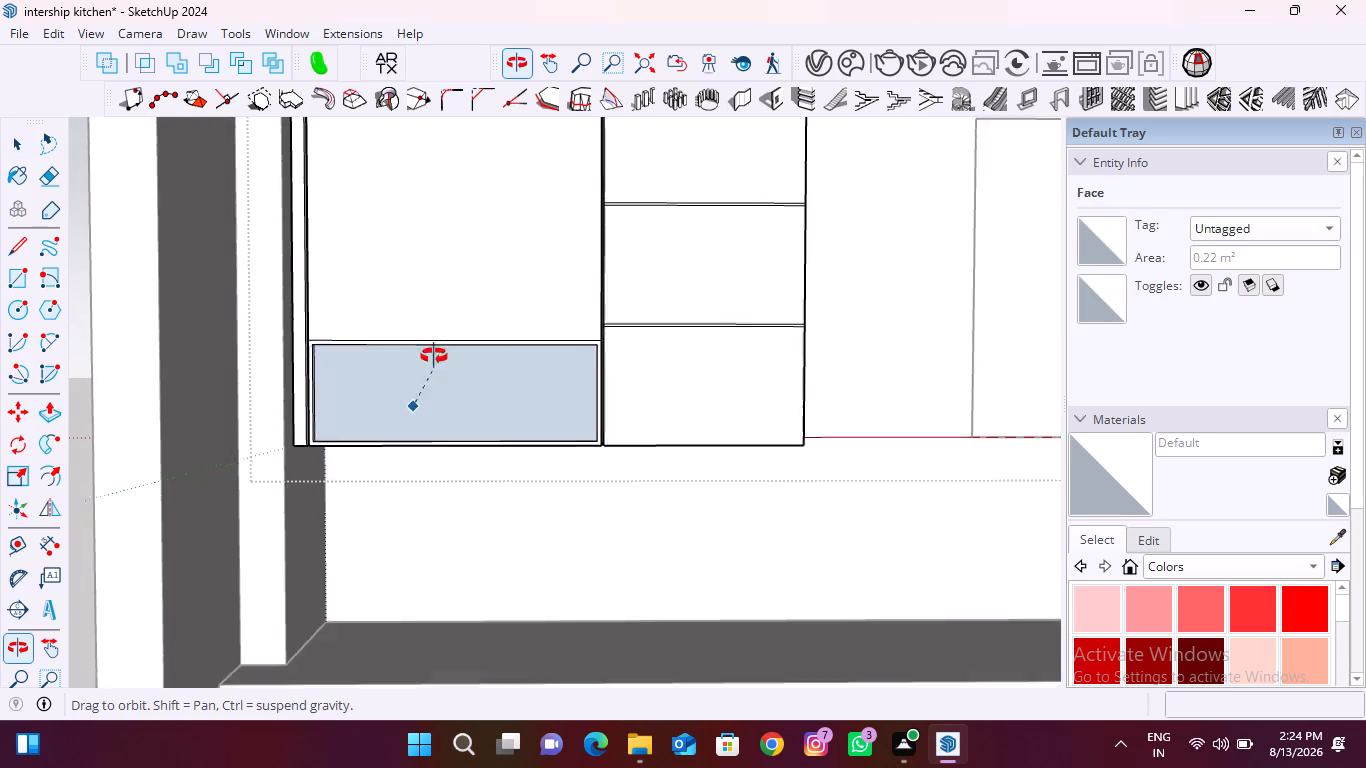
{"action": "middle_click_drag", "start_coordinate": [434, 356], "coordinate": [467, 295]}
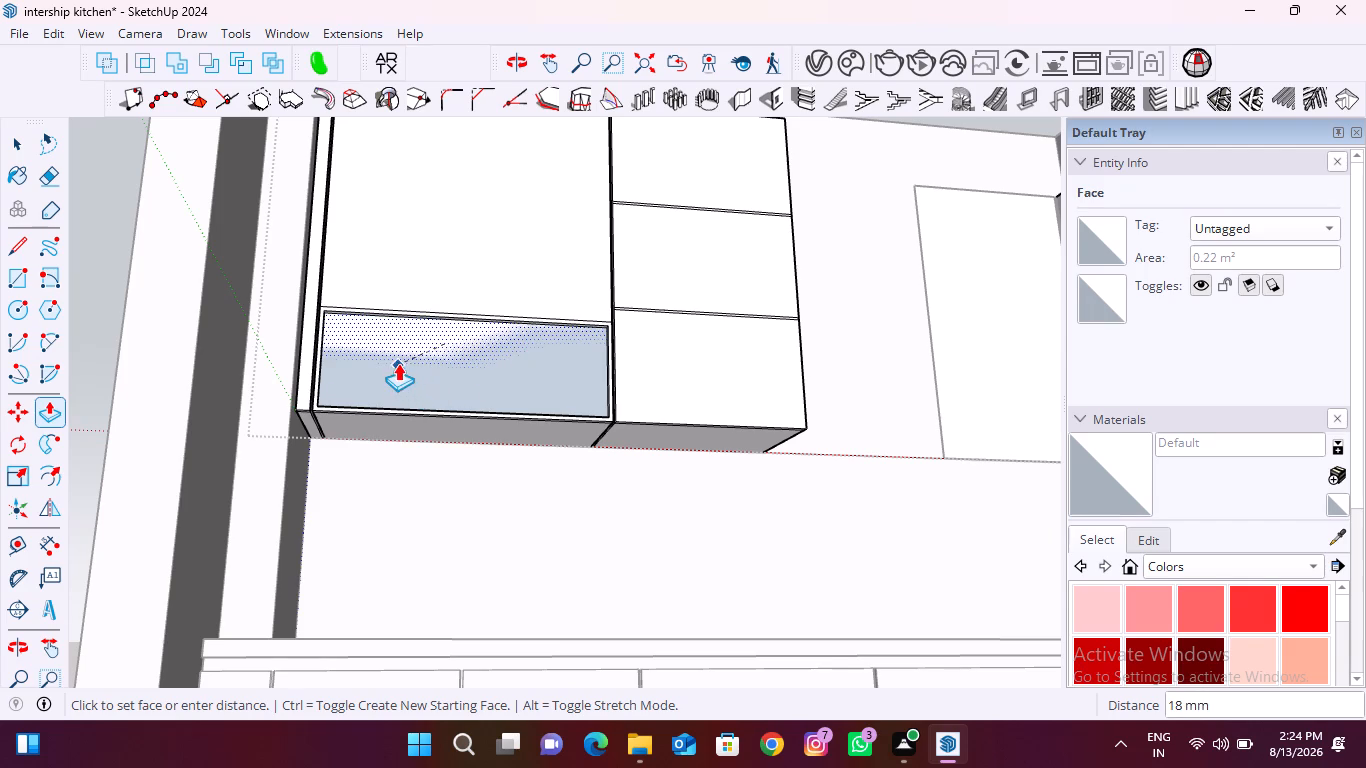
{"action": "middle_click_drag", "start_coordinate": [398, 362], "coordinate": [375, 478]}
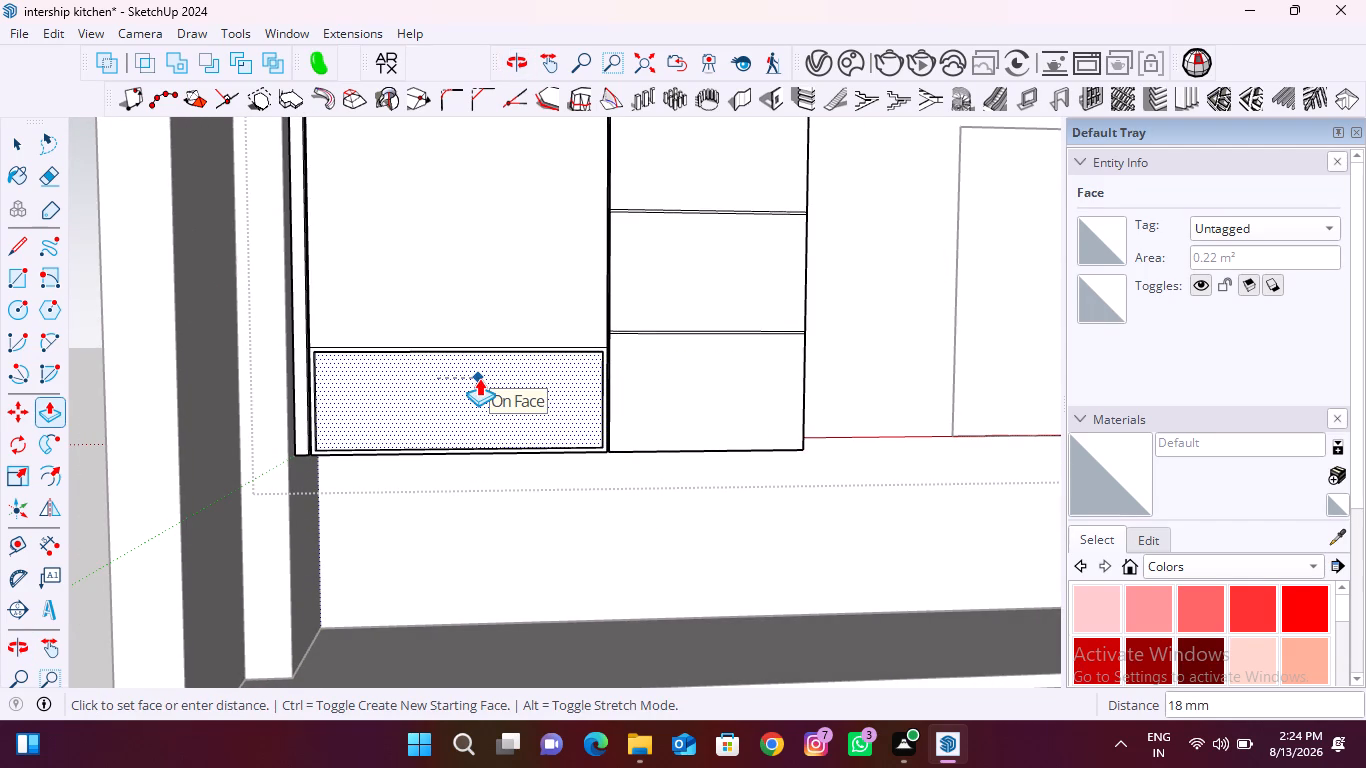
{"action": "left_click", "coordinate": [479, 378]}
Examine the inside of the first cabinet's lower opening, including its side, base, back and front edges.
{"action": "middle_click_drag", "start_coordinate": [476, 379], "coordinate": [603, 218]}
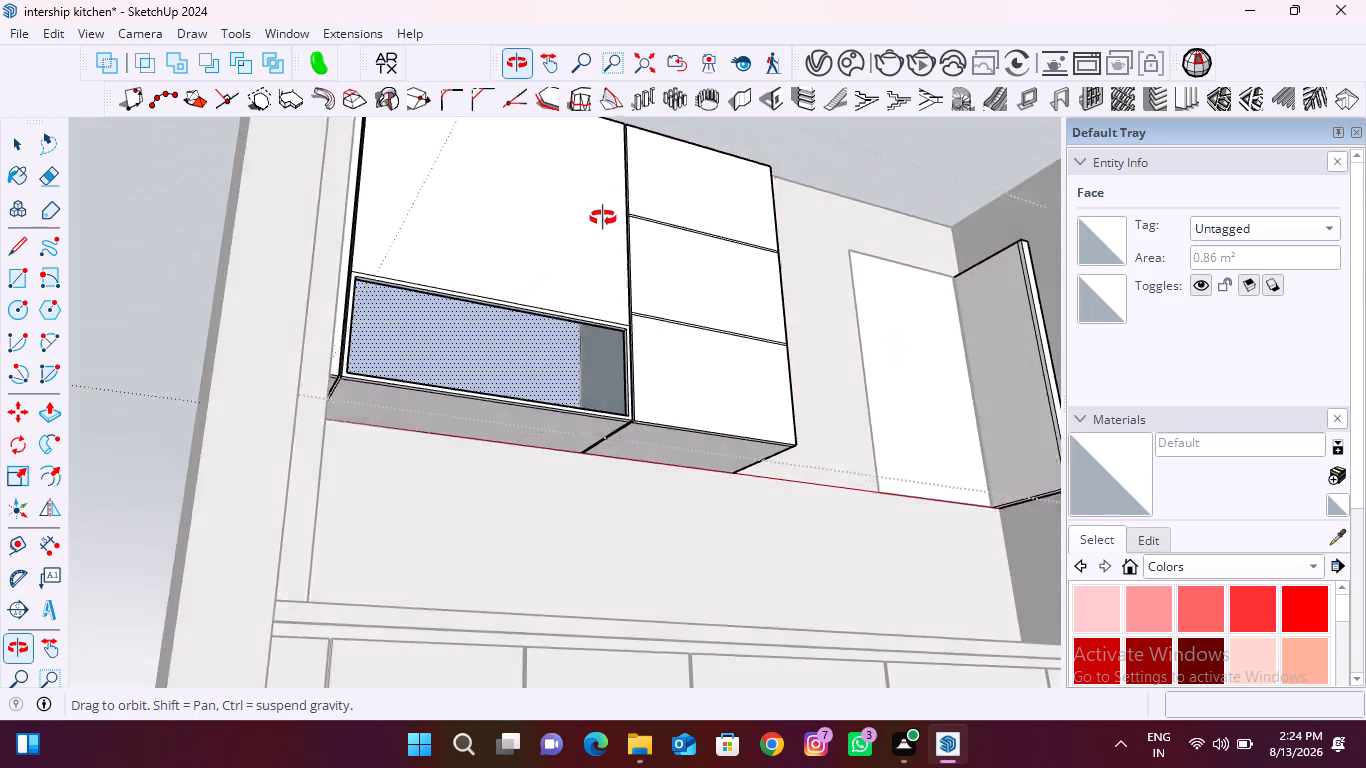
{"action": "middle_click_drag", "start_coordinate": [603, 218], "coordinate": [560, 188]}
{"action": "scroll", "coordinate": [654, 144], "scroll_direction": "up", "scroll_amount": 1}
{"action": "scroll", "coordinate": [498, 362], "scroll_direction": "up", "scroll_amount": 11}
{"action": "middle_click_drag", "start_coordinate": [526, 361], "coordinate": [551, 341]}
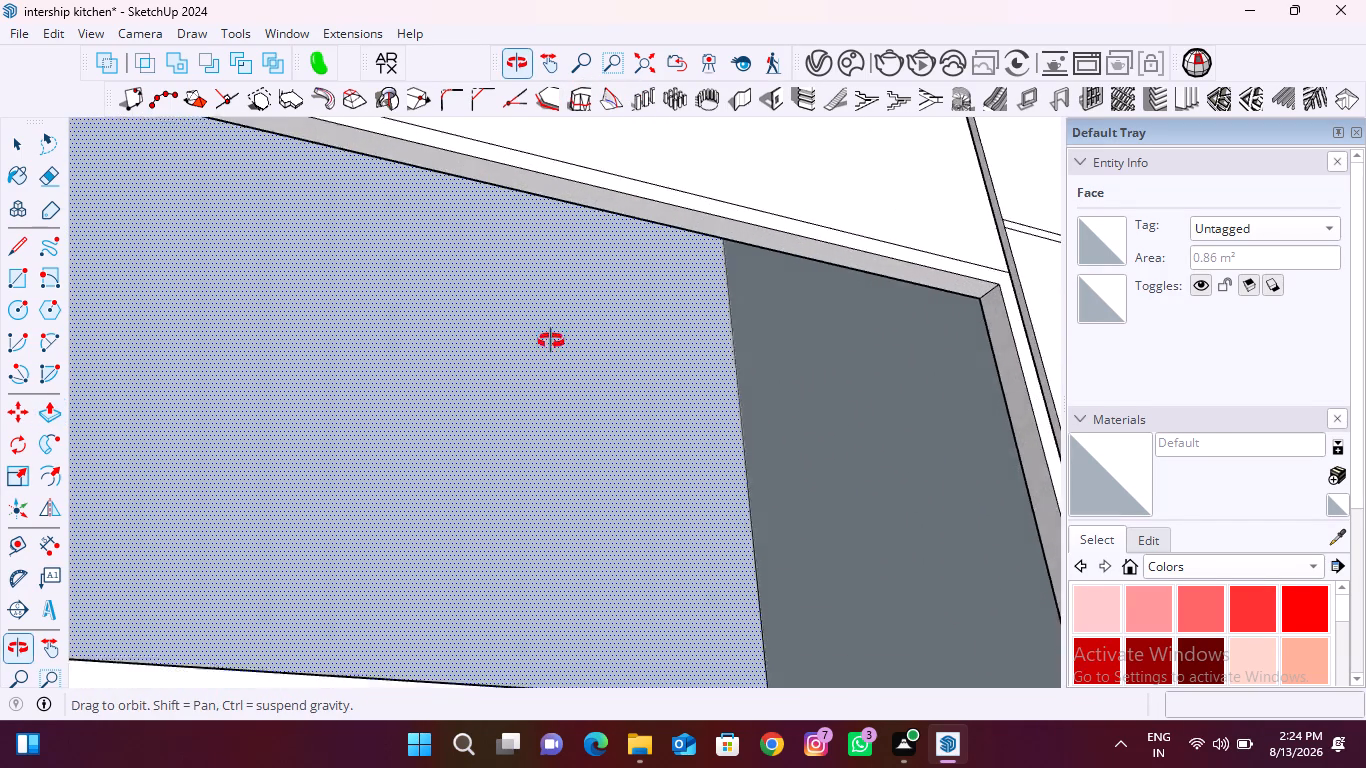
{"action": "middle_click_drag", "start_coordinate": [551, 341], "coordinate": [500, 447]}
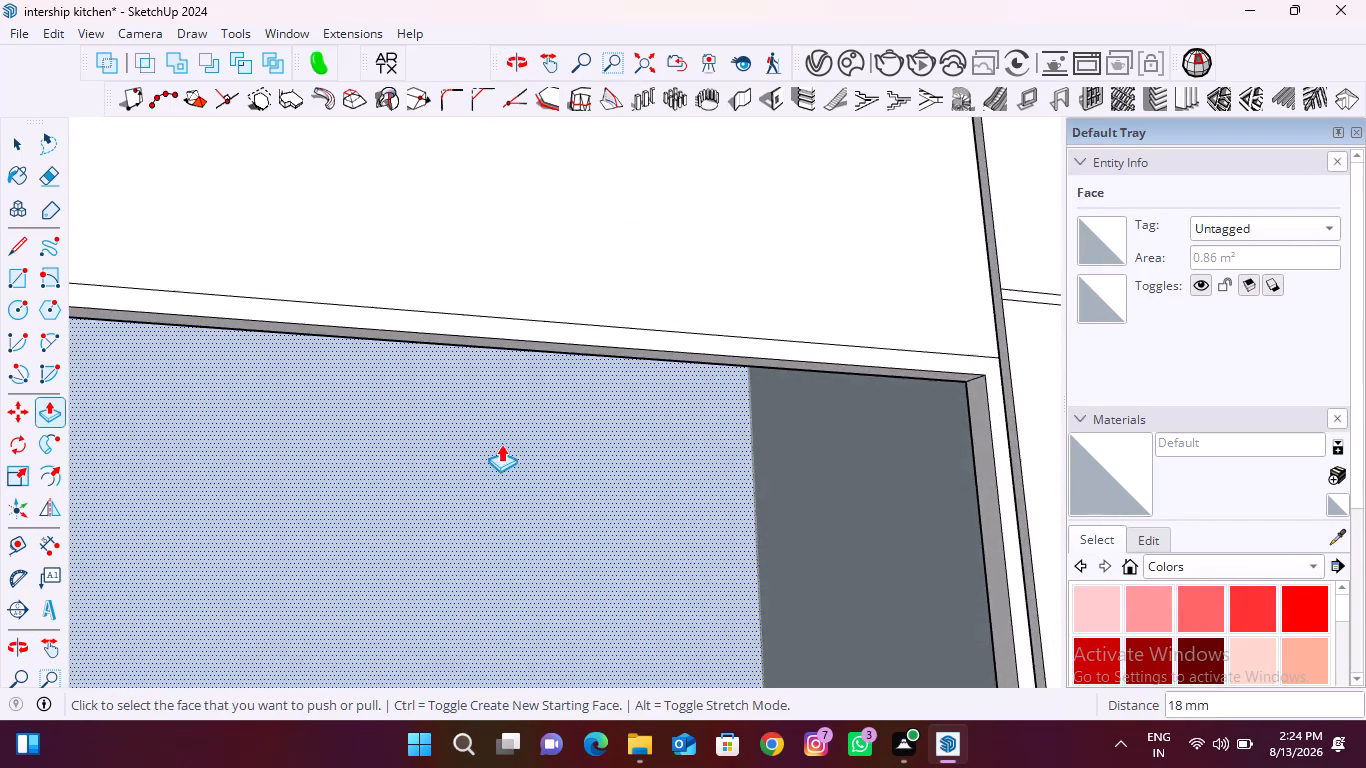
{"action": "scroll", "coordinate": [510, 433], "scroll_direction": "down", "scroll_amount": 8}
{"action": "middle_click_drag", "start_coordinate": [512, 440], "coordinate": [371, 523]}
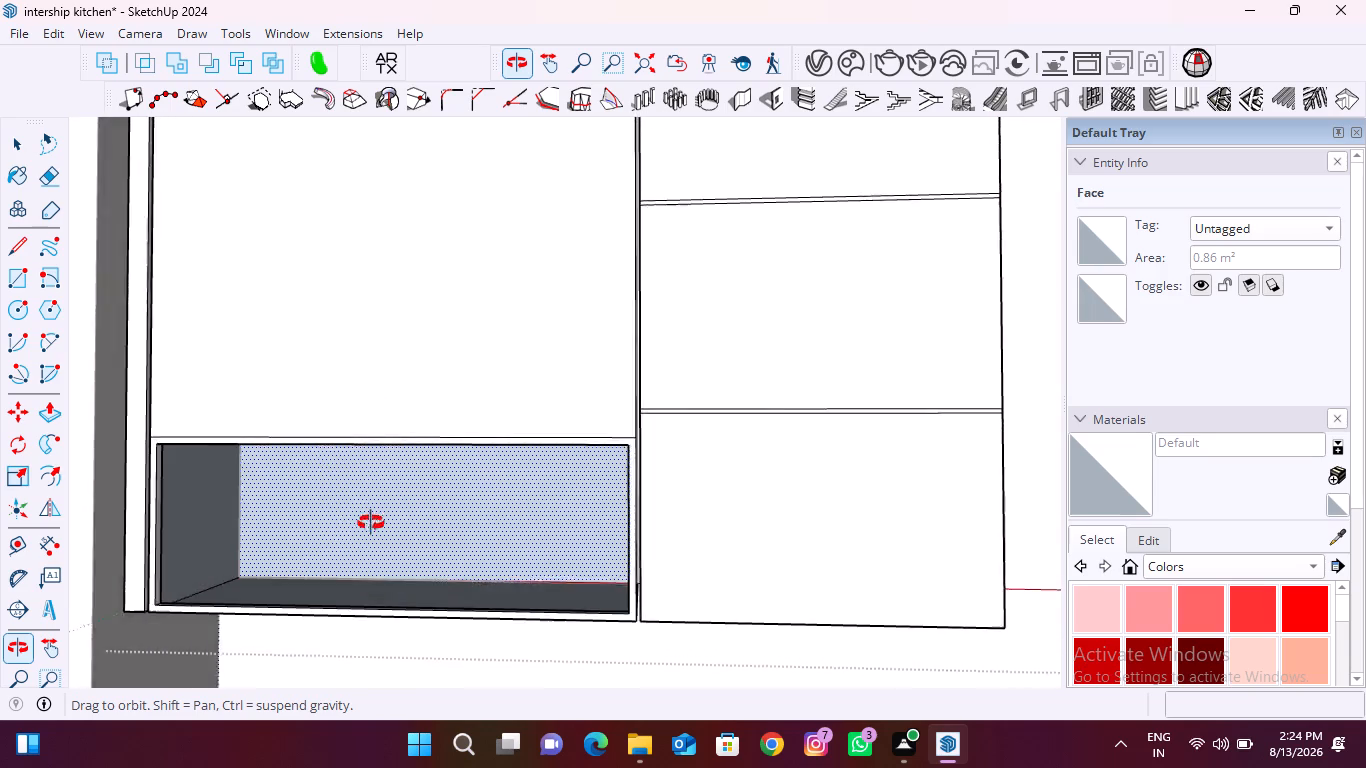
{"action": "middle_click_drag", "start_coordinate": [371, 523], "coordinate": [261, 609]}
{"action": "scroll", "coordinate": [212, 522], "scroll_direction": "up", "scroll_amount": 5}
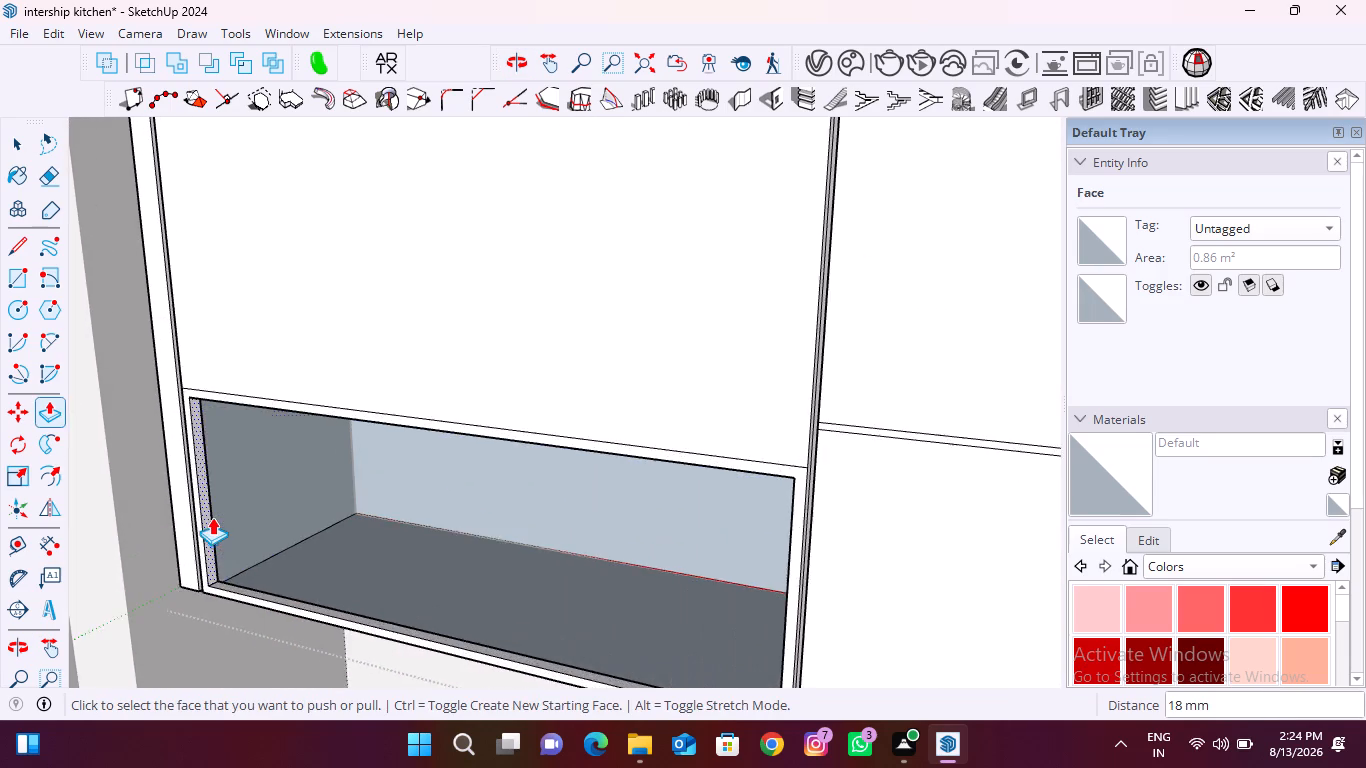
{"action": "scroll", "coordinate": [212, 517], "scroll_direction": "up", "scroll_amount": 9}
{"action": "middle_click_drag", "start_coordinate": [228, 497], "coordinate": [53, 471]}
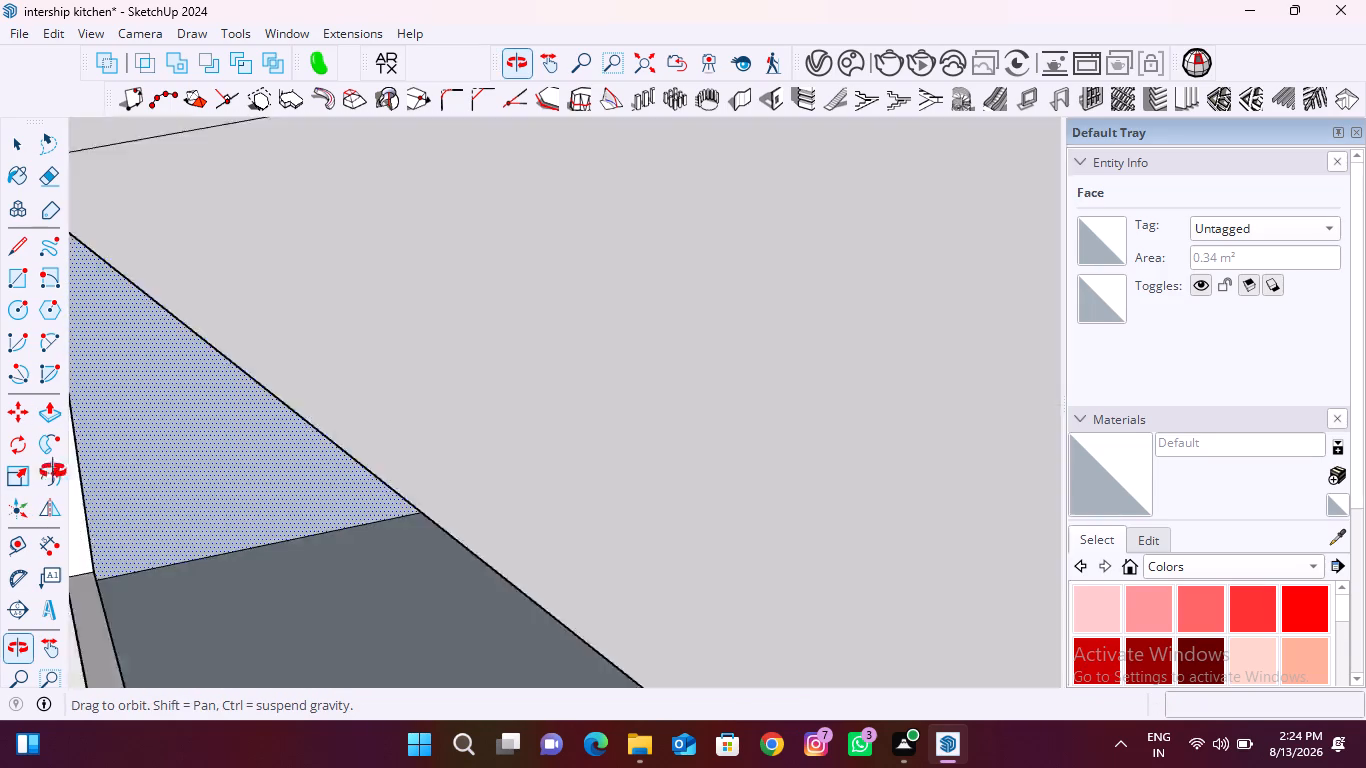
{"action": "middle_click_drag", "start_coordinate": [53, 471], "coordinate": [46, 449]}
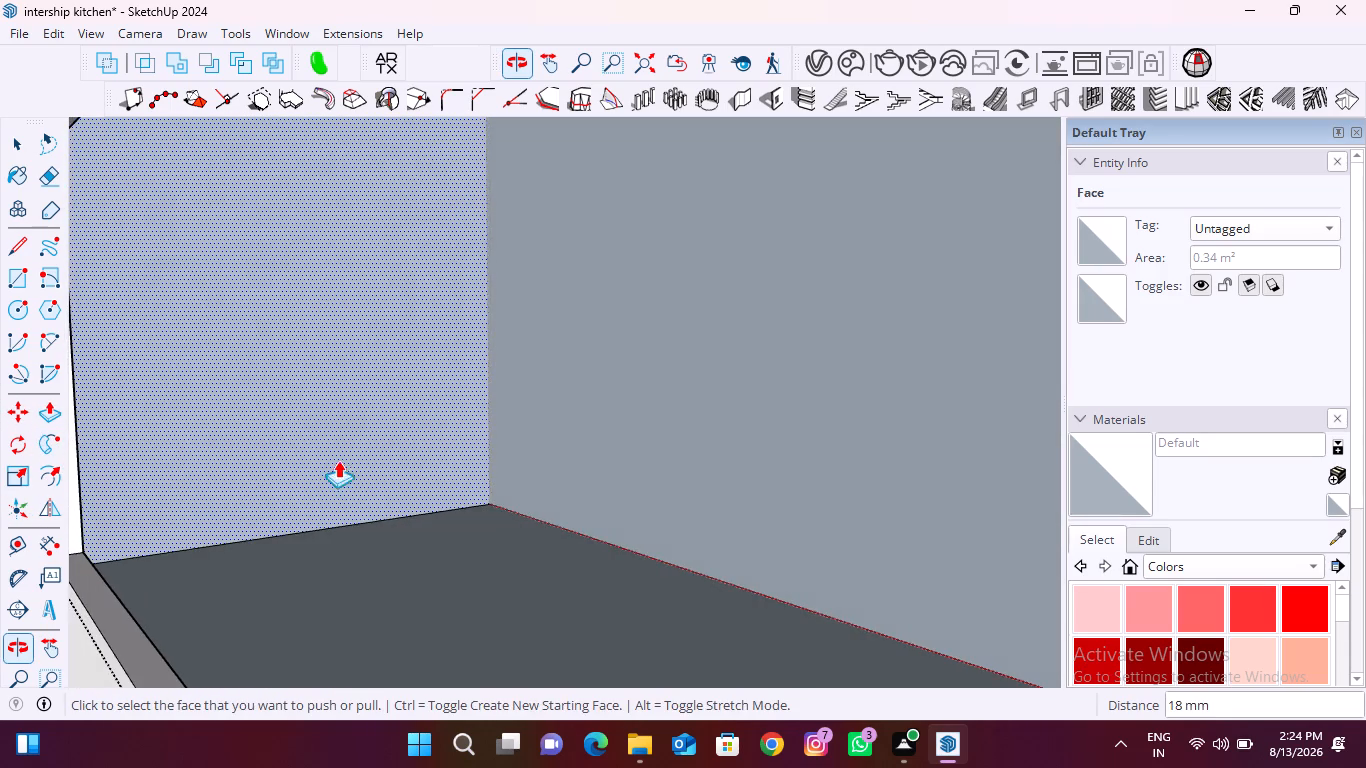
{"action": "scroll", "coordinate": [511, 462], "scroll_direction": "down", "scroll_amount": 4}
{"action": "middle_click_drag", "start_coordinate": [517, 463], "coordinate": [371, 595]}
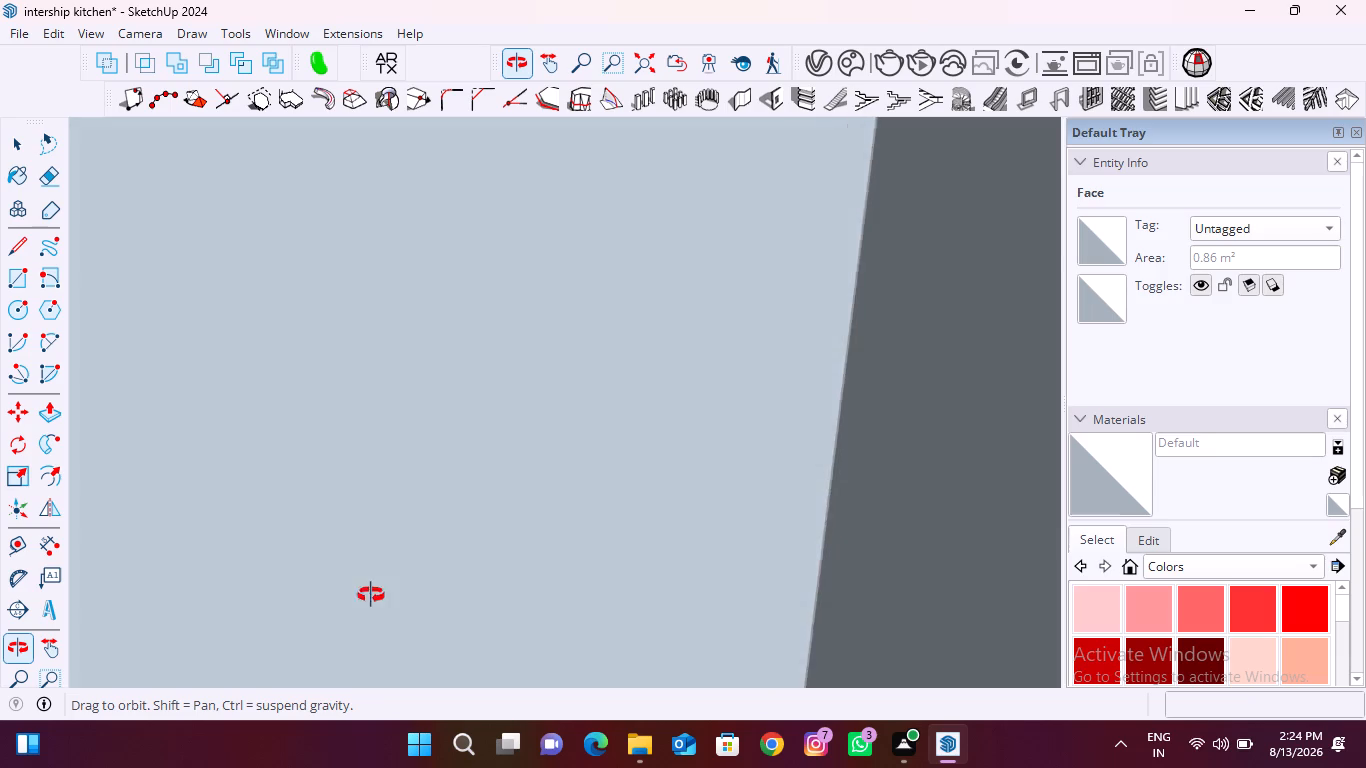
{"action": "middle_click_drag", "start_coordinate": [371, 595], "coordinate": [657, 506]}
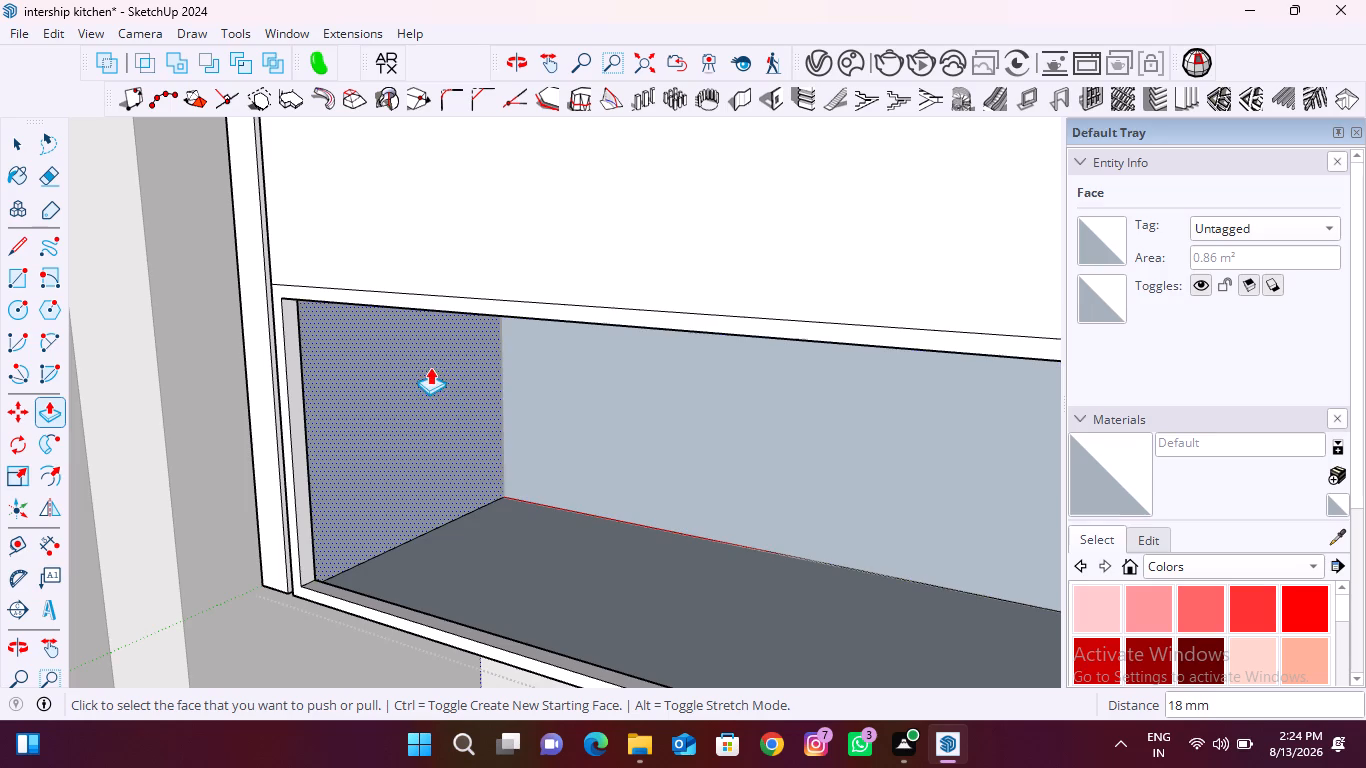
Push the inner face behind the first cabinet's front panel back 350 mm with Push/Pull, lining the lower opening to full depth.
{"action": "middle_click_drag", "start_coordinate": [454, 359], "coordinate": [262, 335]}
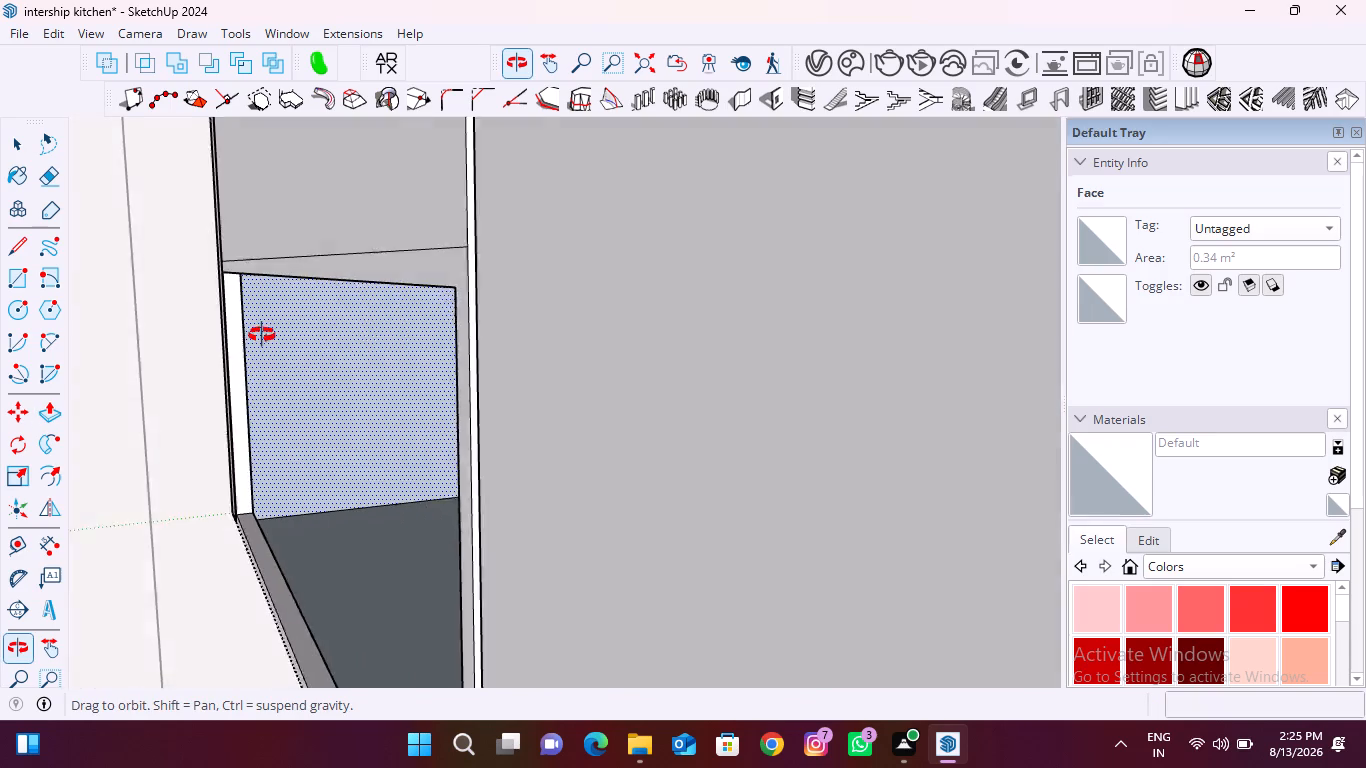
{"action": "middle_click_drag", "start_coordinate": [262, 335], "coordinate": [264, 335]}
{"action": "scroll", "coordinate": [238, 316], "scroll_direction": "up", "scroll_amount": 16}
{"action": "middle_click_drag", "start_coordinate": [250, 316], "coordinate": [234, 319]}
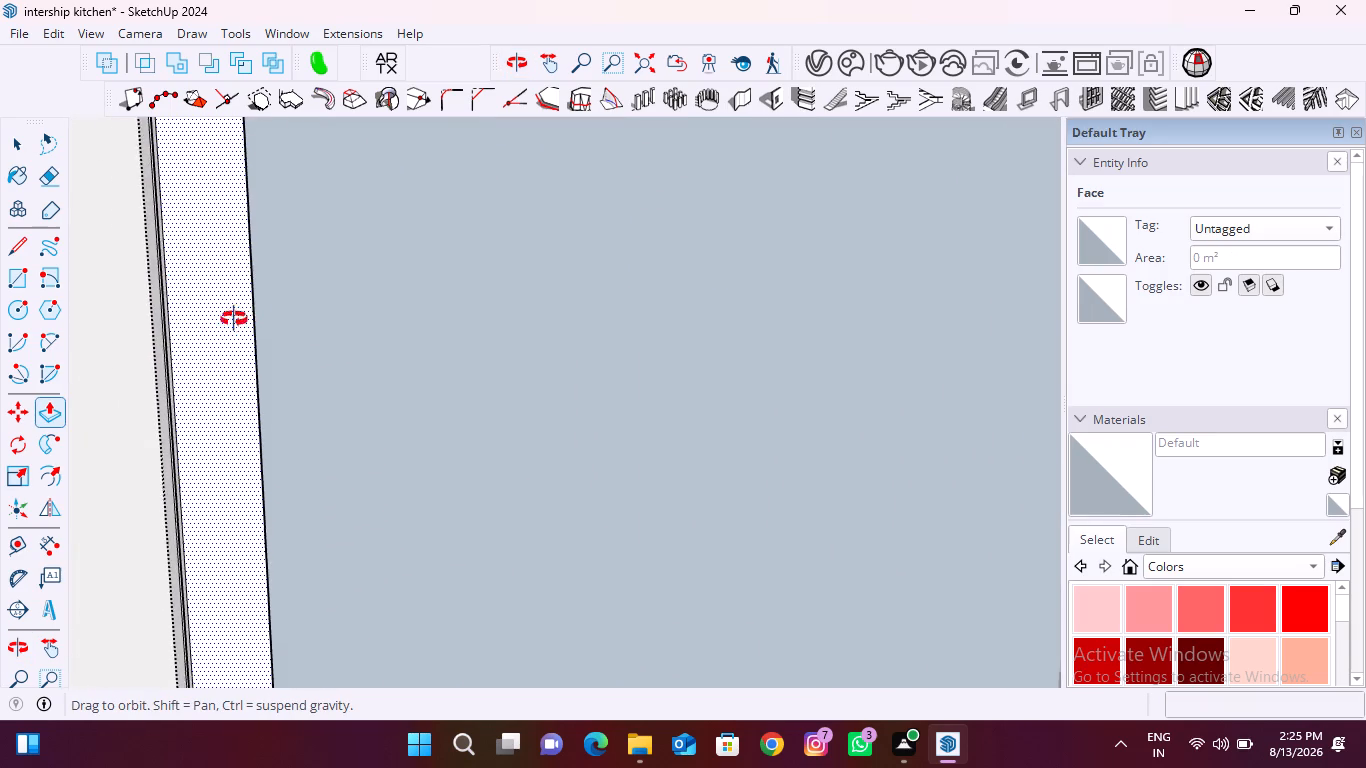
{"action": "middle_click_drag", "start_coordinate": [234, 319], "coordinate": [124, 408]}
{"action": "middle_click_drag", "start_coordinate": [333, 406], "coordinate": [169, 463]}
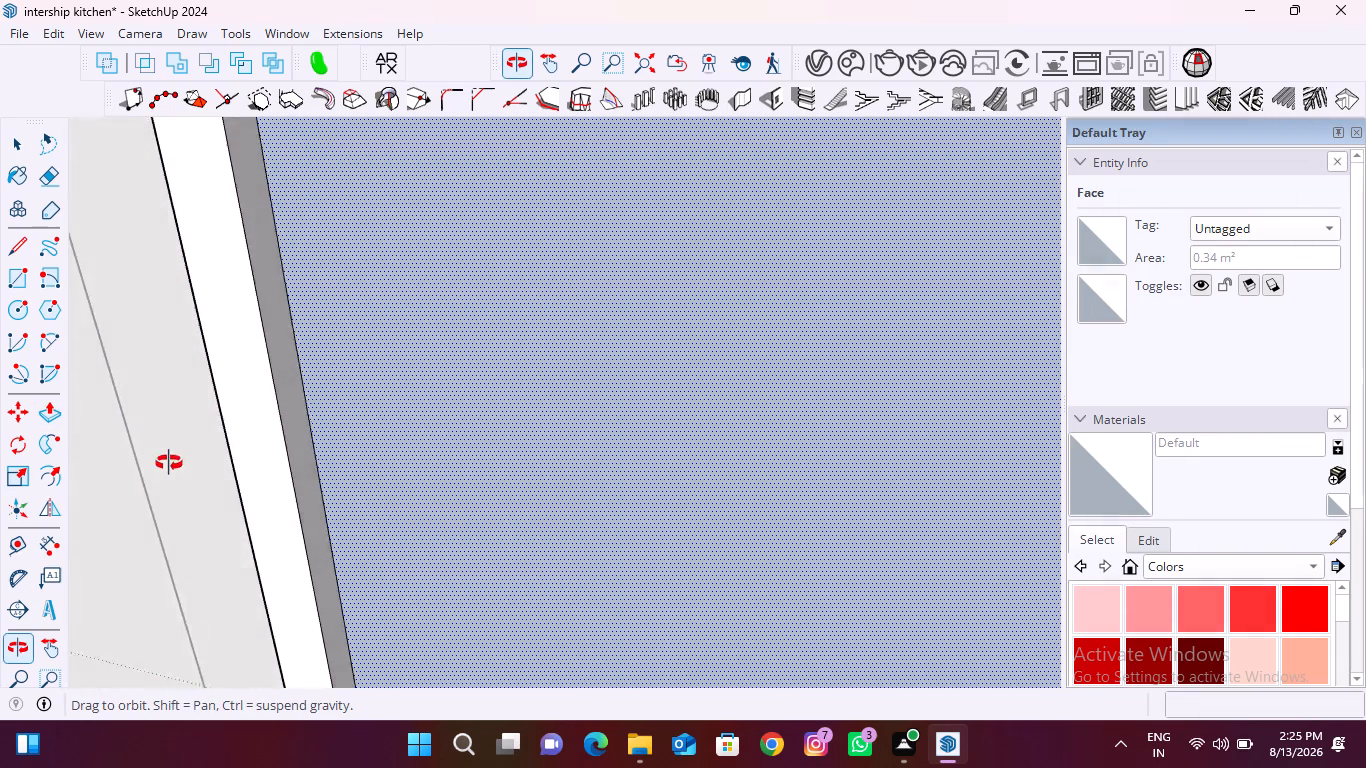
{"action": "middle_click_drag", "start_coordinate": [169, 463], "coordinate": [118, 491]}
{"action": "scroll", "coordinate": [118, 491], "scroll_direction": "up", "scroll_amount": 1}
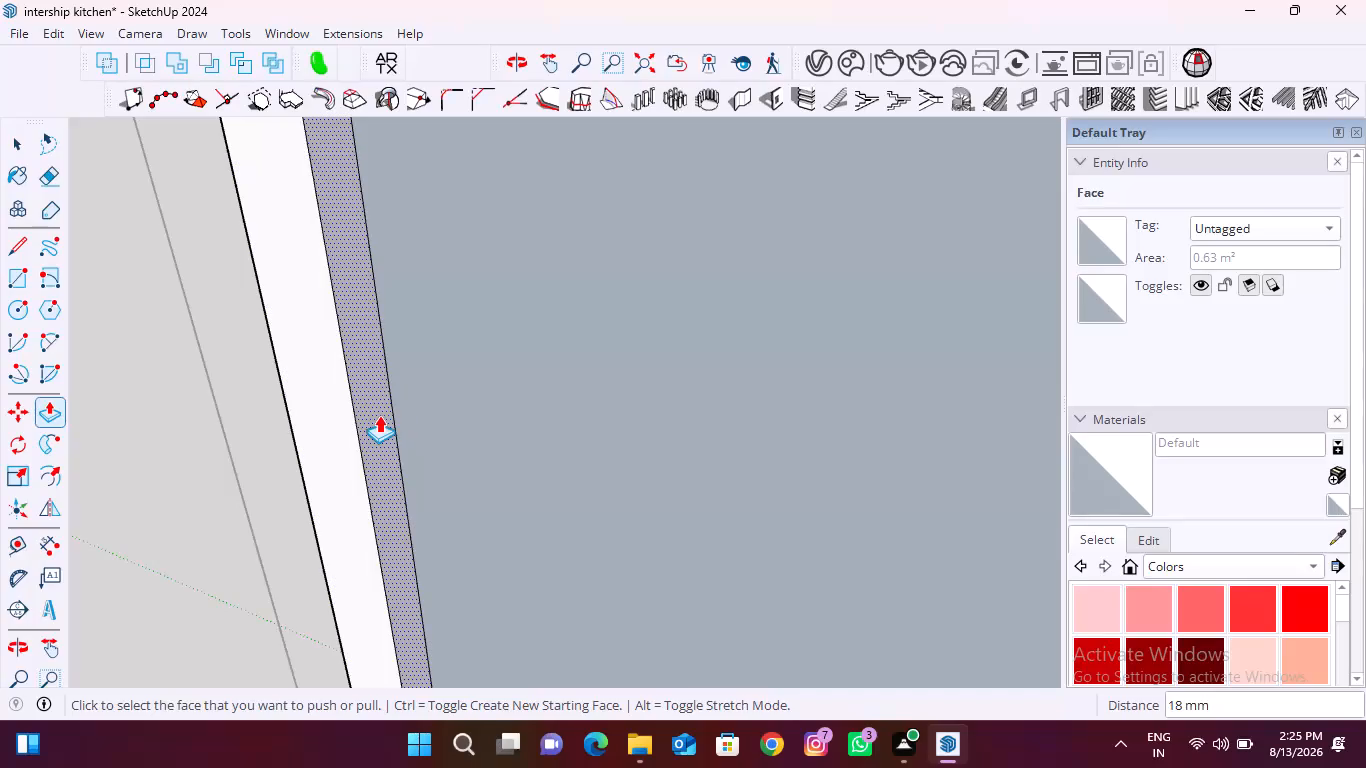
{"action": "left_click", "coordinate": [379, 415]}
{"action": "scroll", "coordinate": [488, 408], "scroll_direction": "down", "scroll_amount": 8}
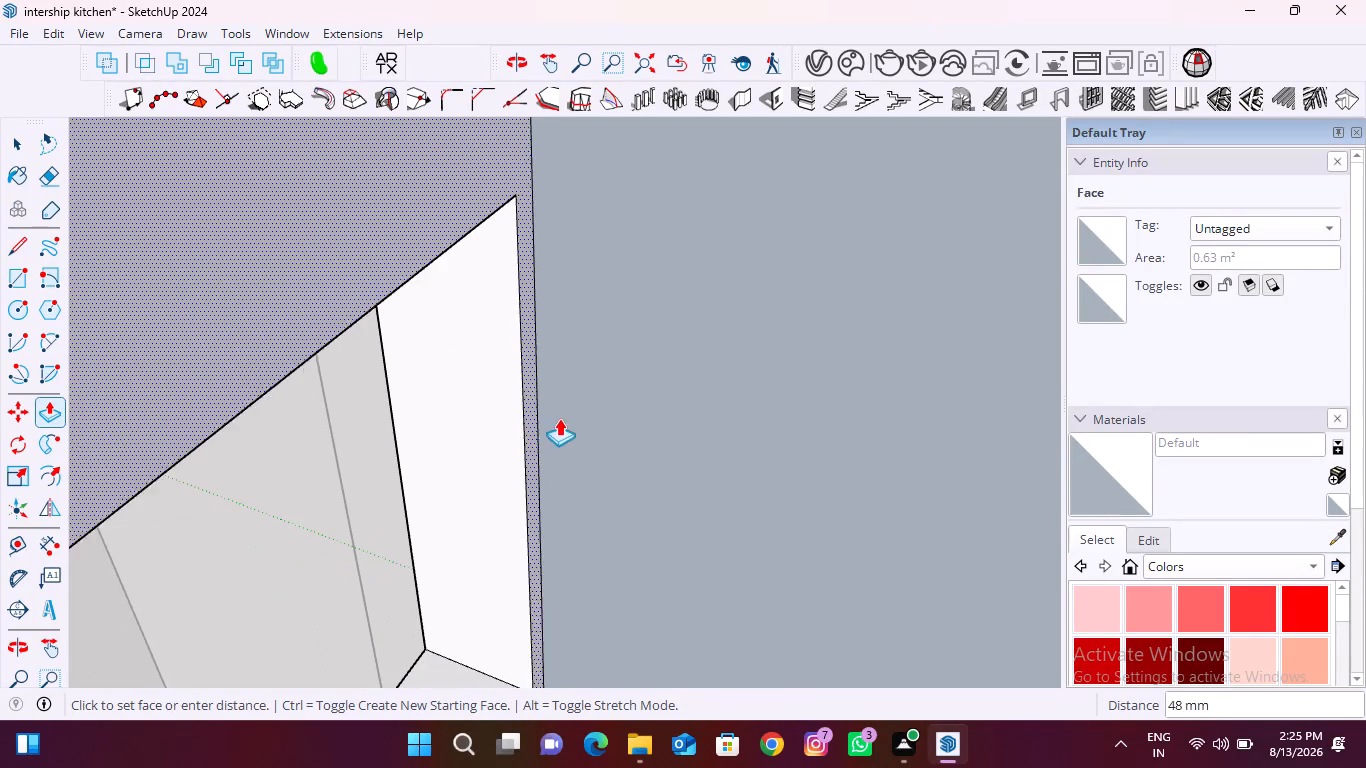
{"action": "scroll", "coordinate": [451, 397], "scroll_direction": "down", "scroll_amount": 16}
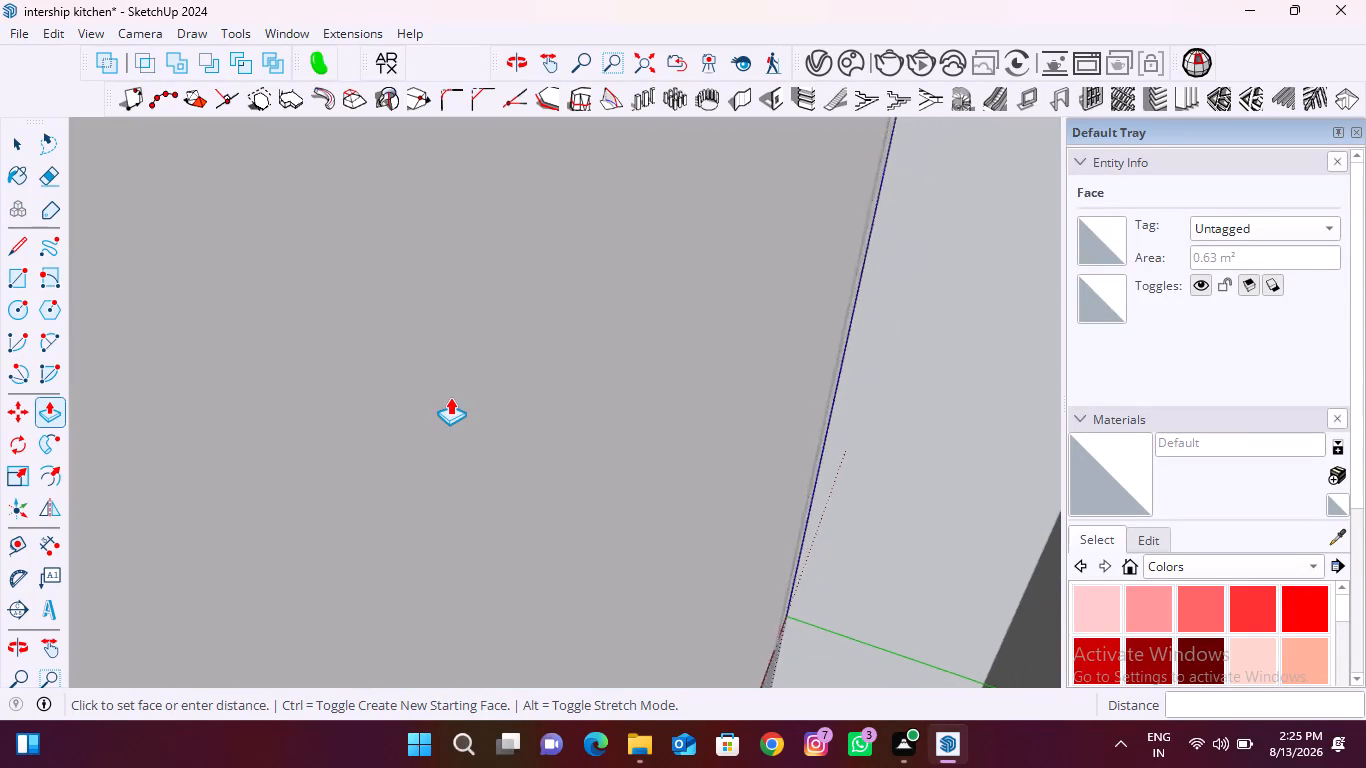
{"action": "scroll", "coordinate": [450, 397], "scroll_direction": "down", "scroll_amount": 18}
{"action": "middle_click_drag", "start_coordinate": [436, 397], "coordinate": [437, 397]}
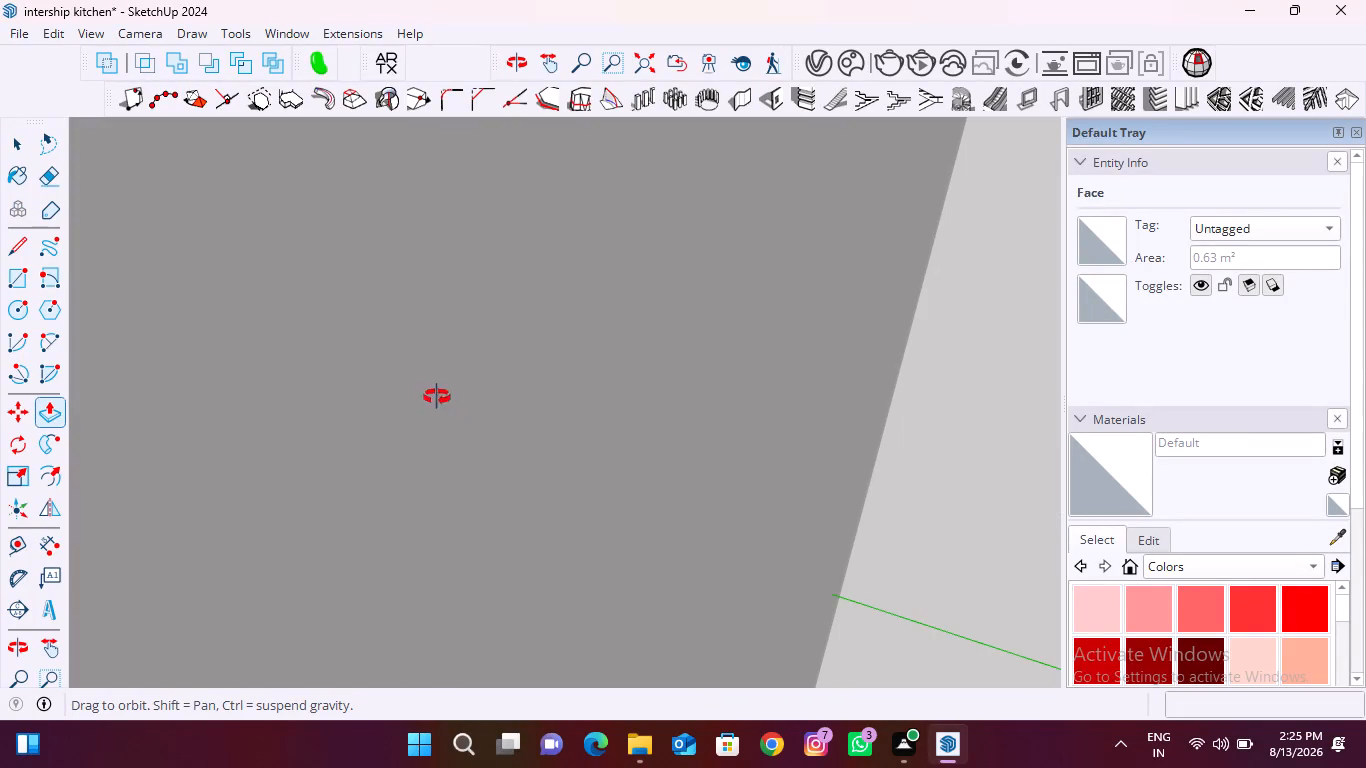
{"action": "middle_click_drag", "start_coordinate": [437, 397], "coordinate": [596, 387]}
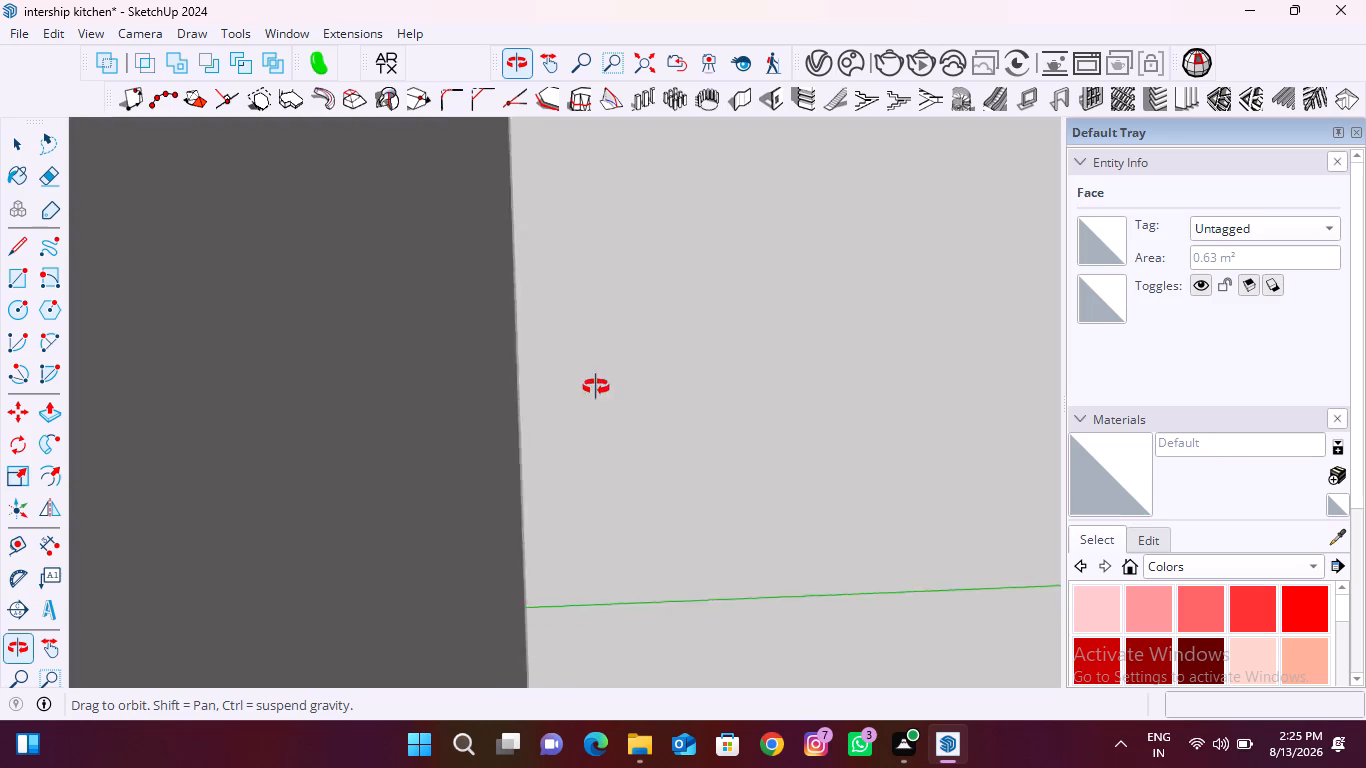
{"action": "middle_click_drag", "start_coordinate": [596, 387], "coordinate": [578, 618]}
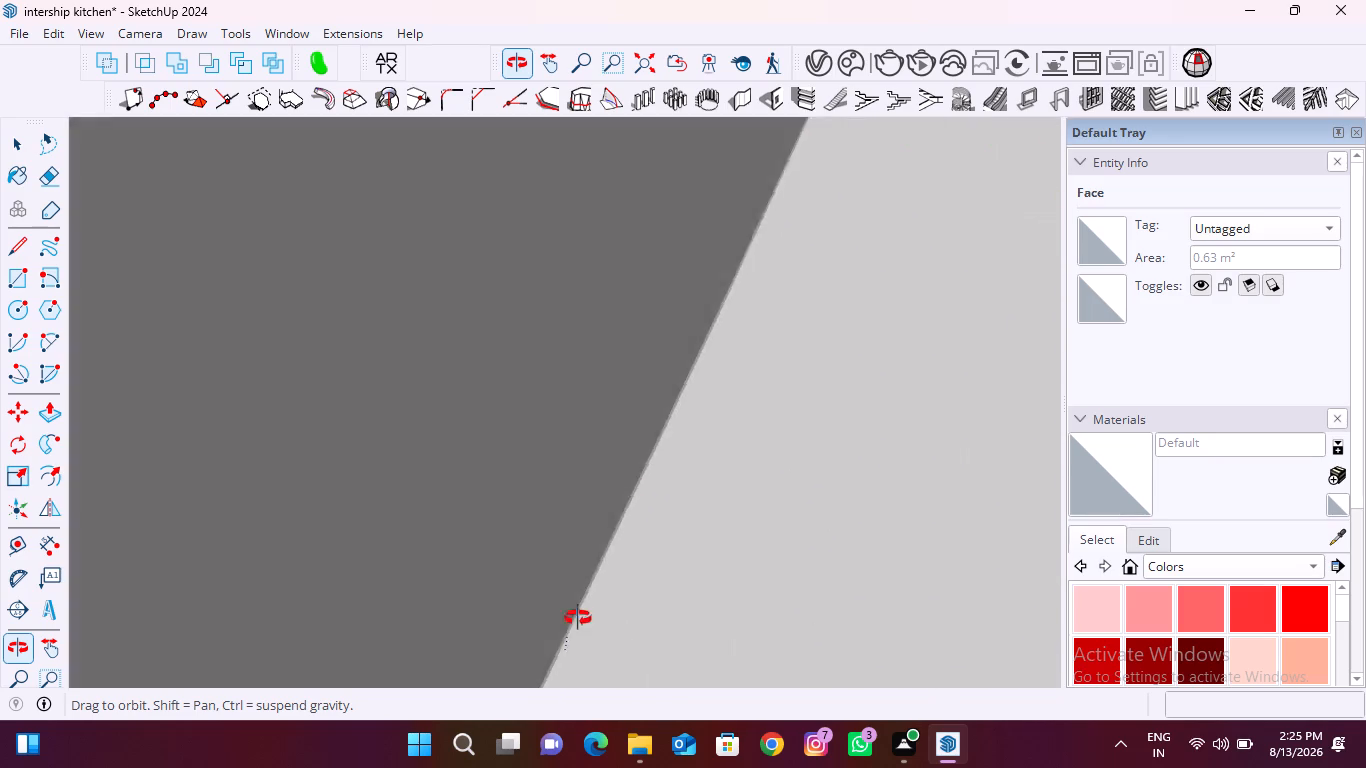
{"action": "middle_click_drag", "start_coordinate": [578, 618], "coordinate": [841, 408]}
{"action": "scroll", "coordinate": [809, 380], "scroll_direction": "down", "scroll_amount": 7}
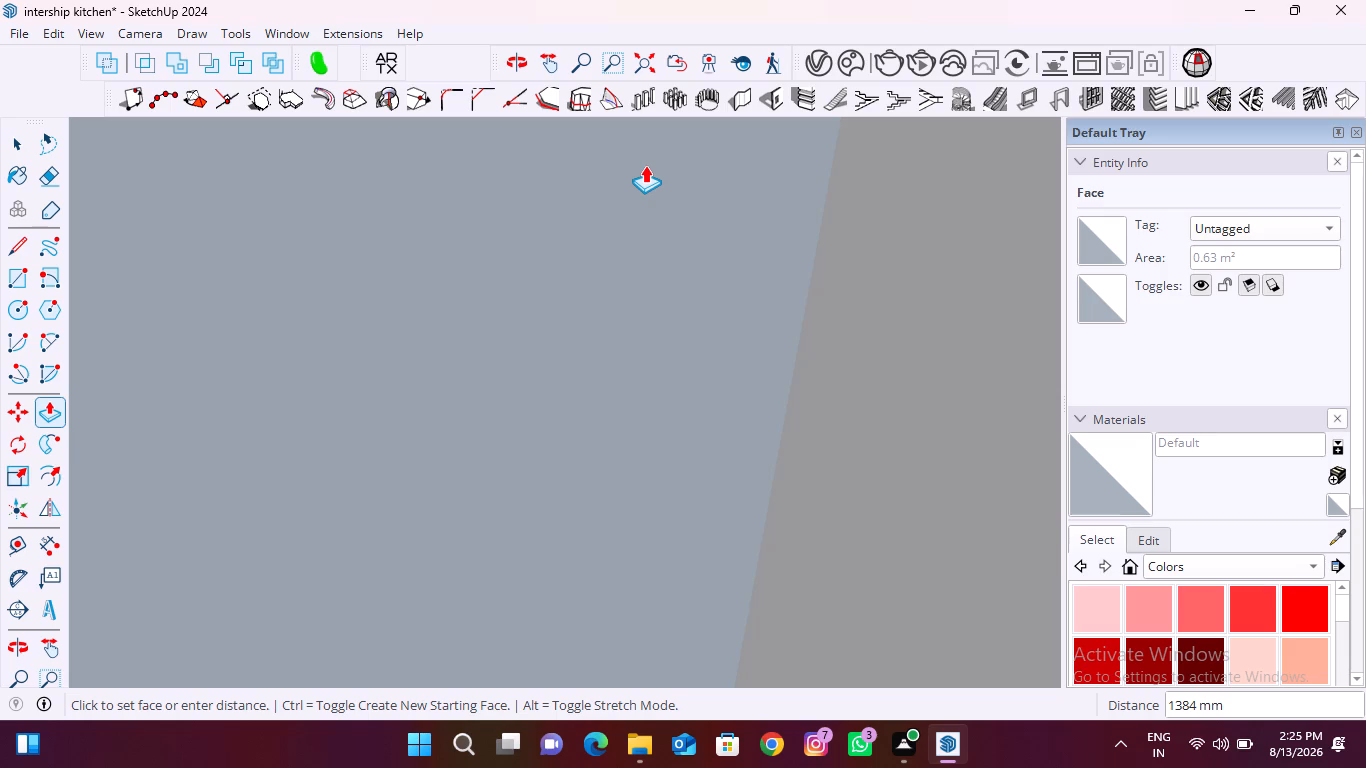
{"action": "scroll", "coordinate": [545, 290], "scroll_direction": "down", "scroll_amount": 15}
{"action": "scroll", "coordinate": [598, 313], "scroll_direction": "down", "scroll_amount": 17}
{"action": "left_click", "coordinate": [649, 52]}
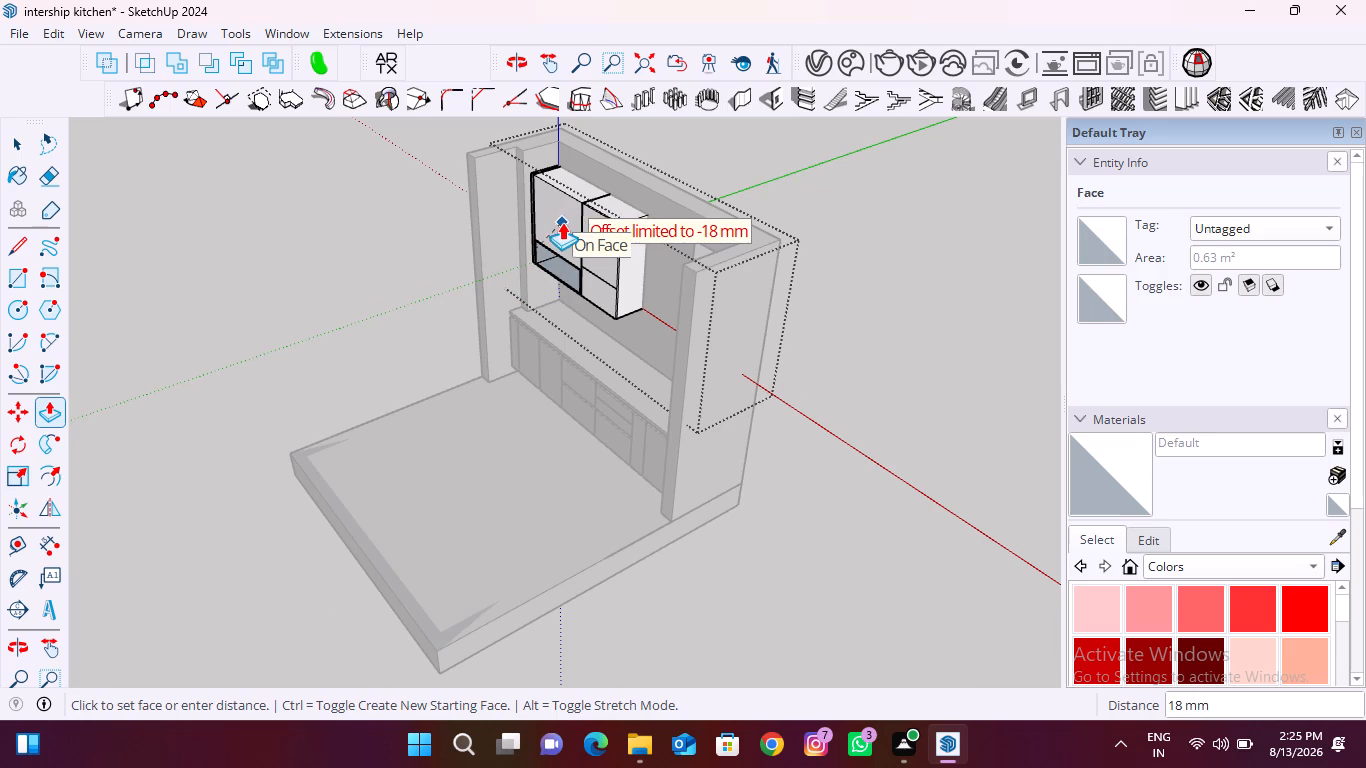
{"action": "scroll", "coordinate": [562, 222], "scroll_direction": "up", "scroll_amount": 12}
{"action": "middle_click_drag", "start_coordinate": [530, 330], "coordinate": [721, 139]}
{"action": "scroll", "coordinate": [614, 244], "scroll_direction": "up", "scroll_amount": 6}
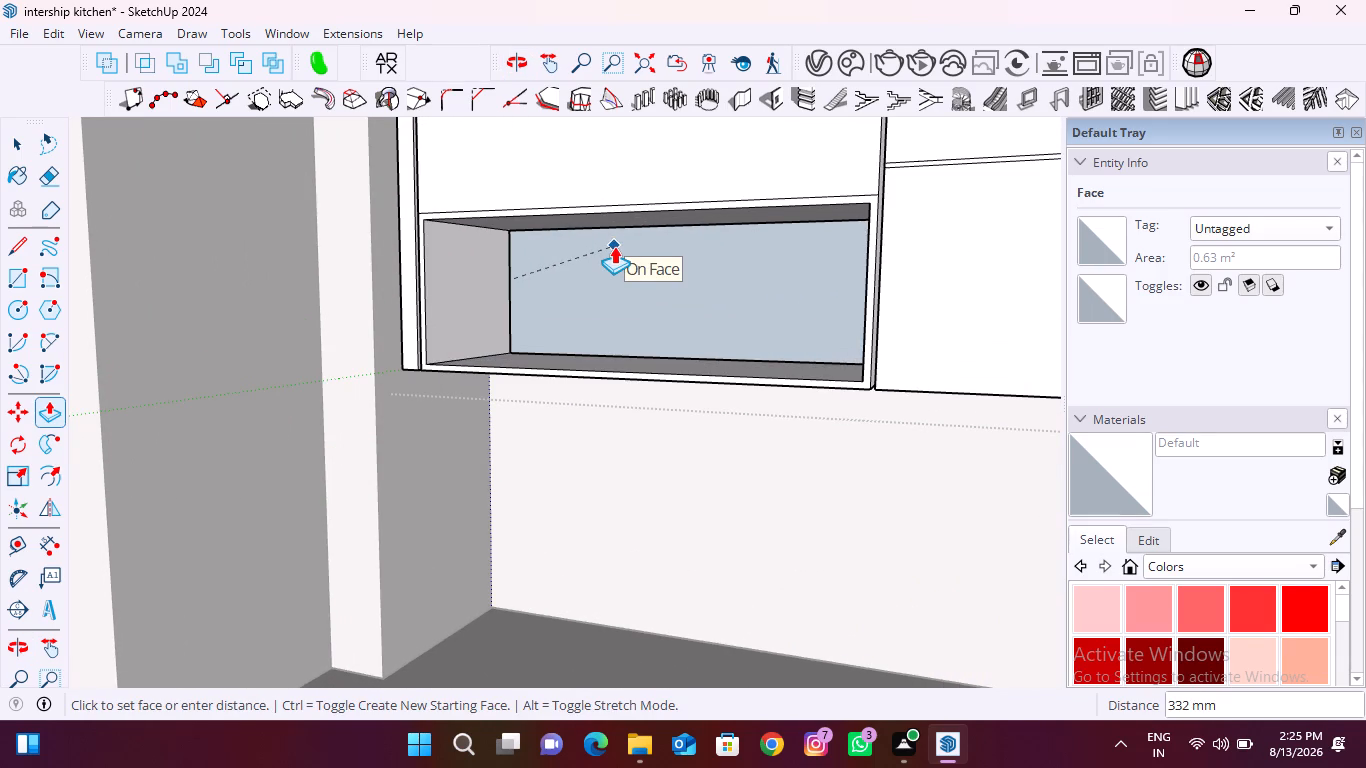
{"action": "type", "text": "350"}
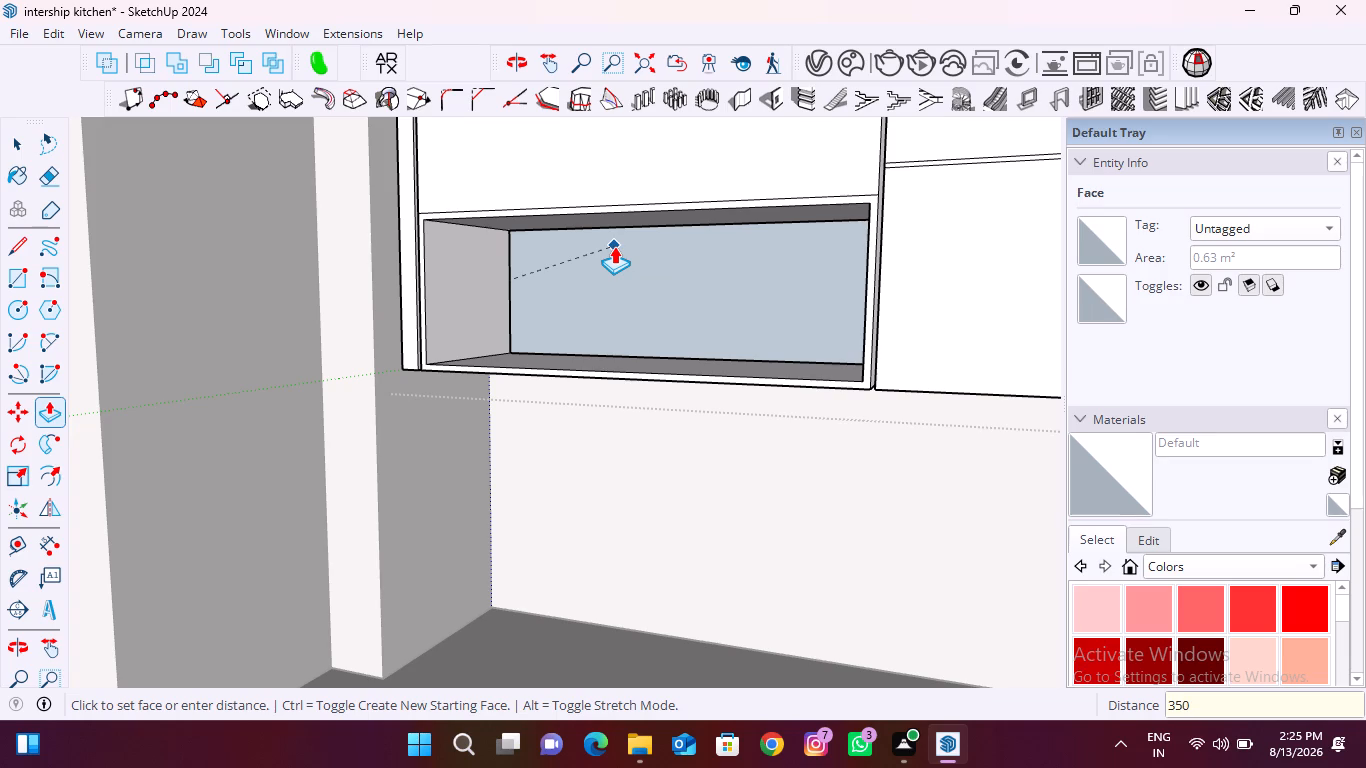
{"action": "key", "text": "Return"}
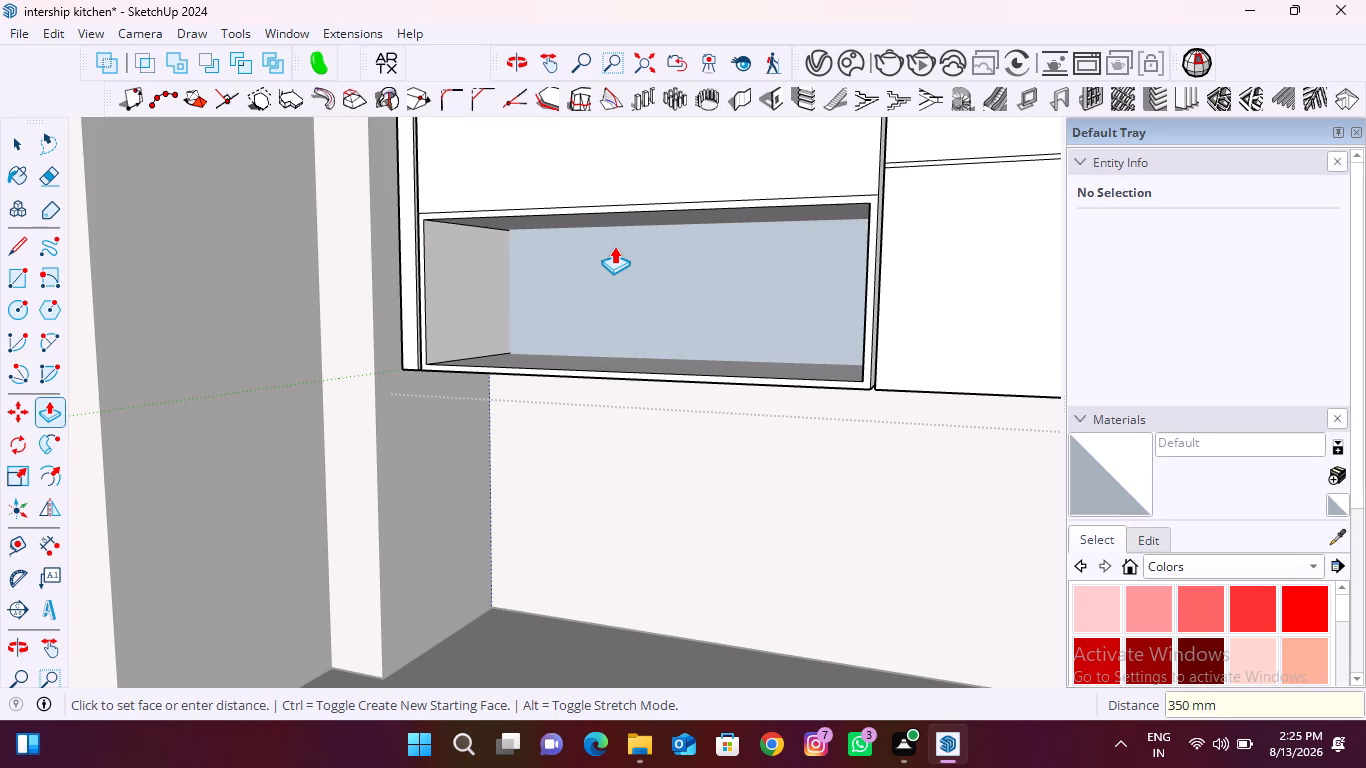
{"action": "scroll", "coordinate": [558, 272], "scroll_direction": "down", "scroll_amount": 10}
{"action": "key", "text": "space"}
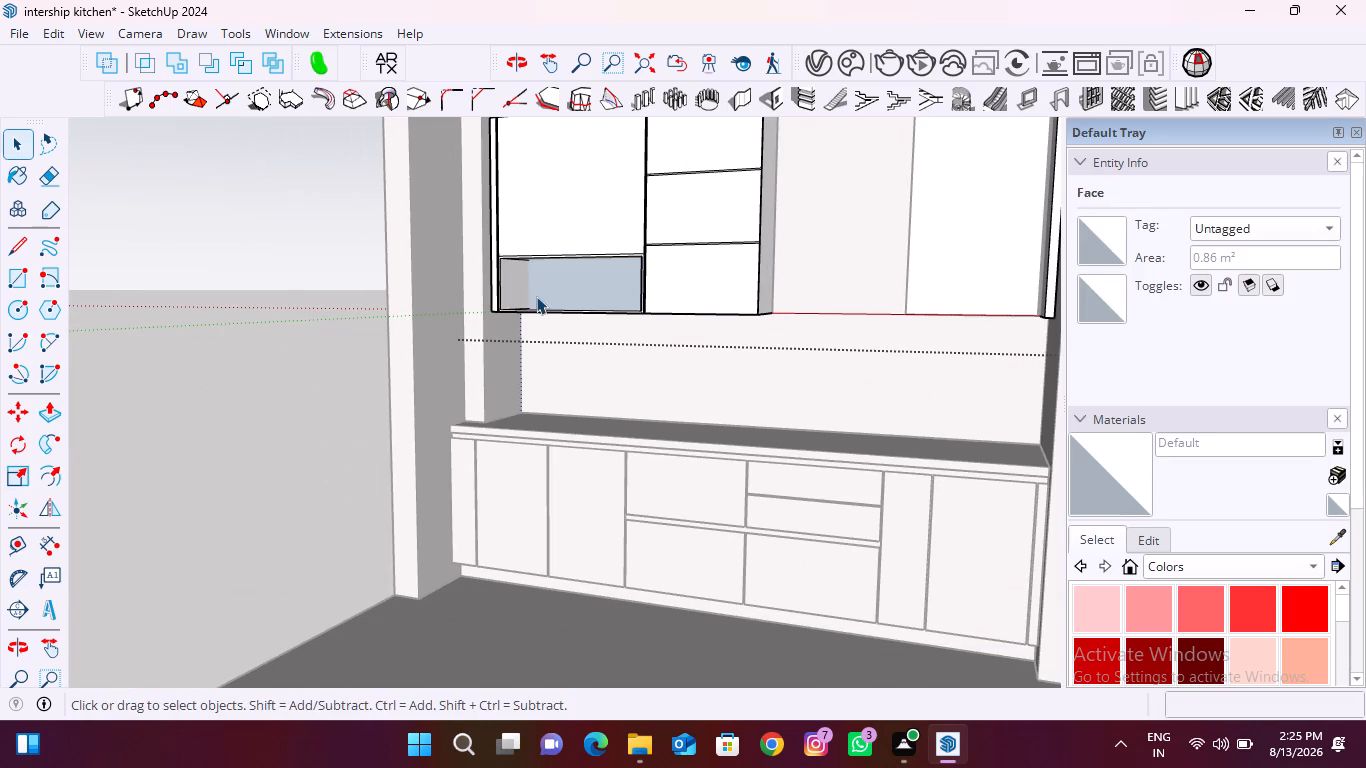
Examine the inside corners, sides and frame edges of the first cabinet's lower opening.
{"action": "middle_click_drag", "start_coordinate": [537, 296], "coordinate": [685, 335]}
{"action": "scroll", "coordinate": [590, 257], "scroll_direction": "up", "scroll_amount": 11}
{"action": "middle_click_drag", "start_coordinate": [682, 289], "coordinate": [687, 282]}
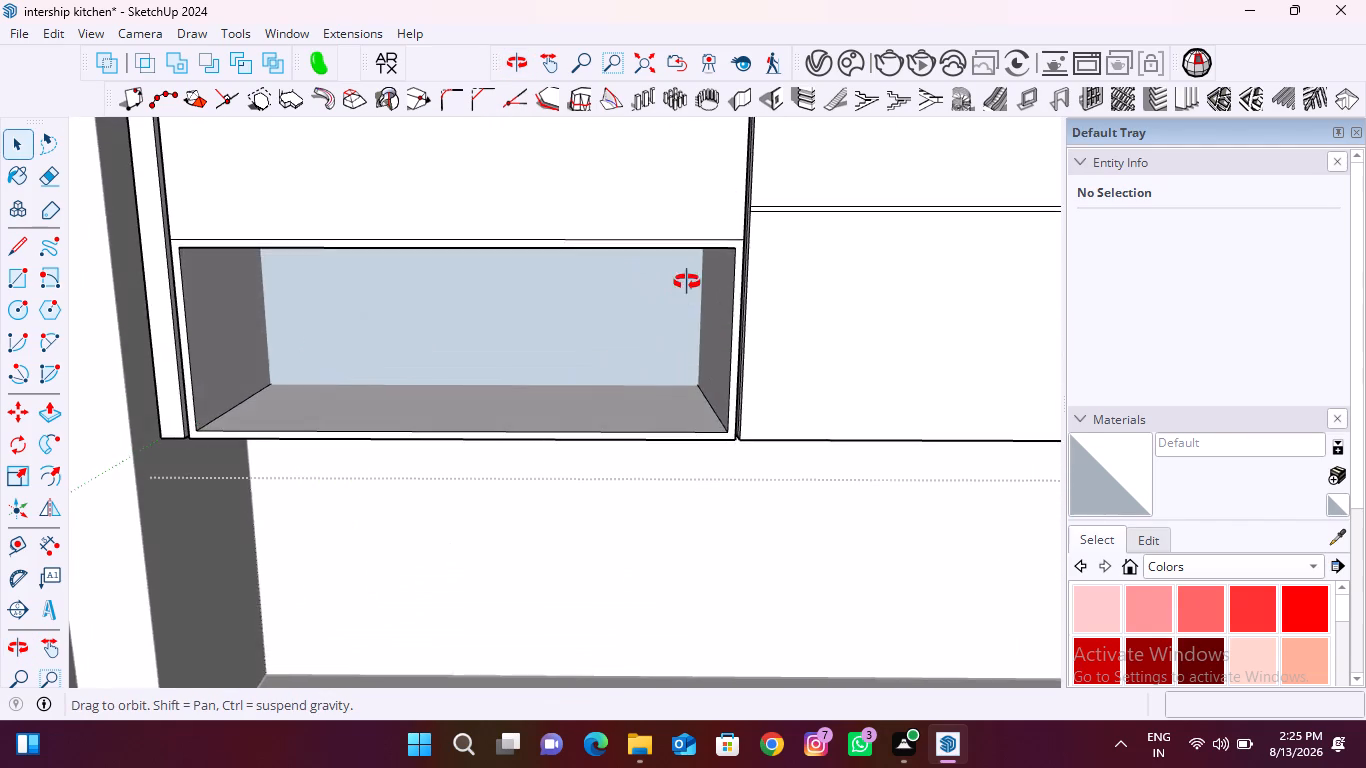
{"action": "middle_click_drag", "start_coordinate": [687, 282], "coordinate": [762, 189]}
{"action": "scroll", "coordinate": [764, 189], "scroll_direction": "up", "scroll_amount": 12}
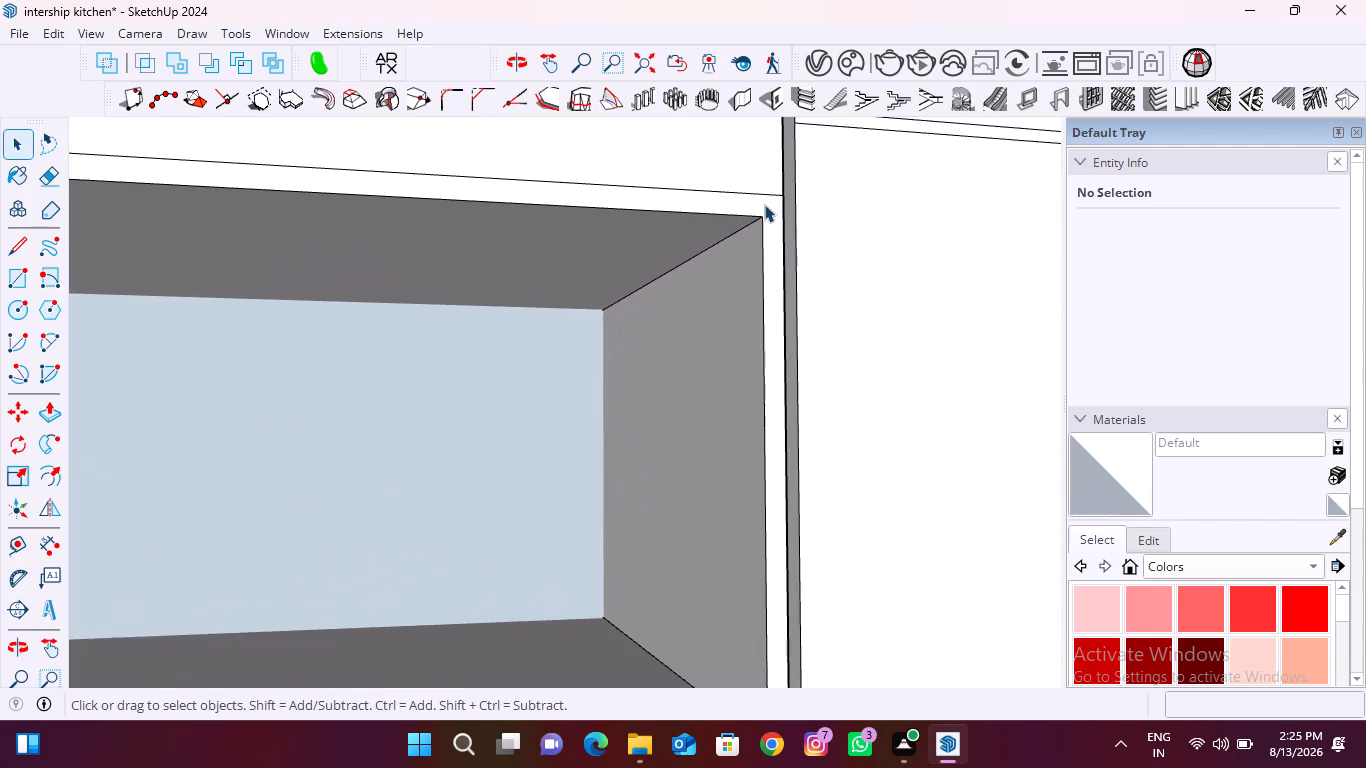
{"action": "scroll", "coordinate": [764, 204], "scroll_direction": "up", "scroll_amount": 2}
{"action": "middle_click_drag", "start_coordinate": [768, 234], "coordinate": [756, 239]}
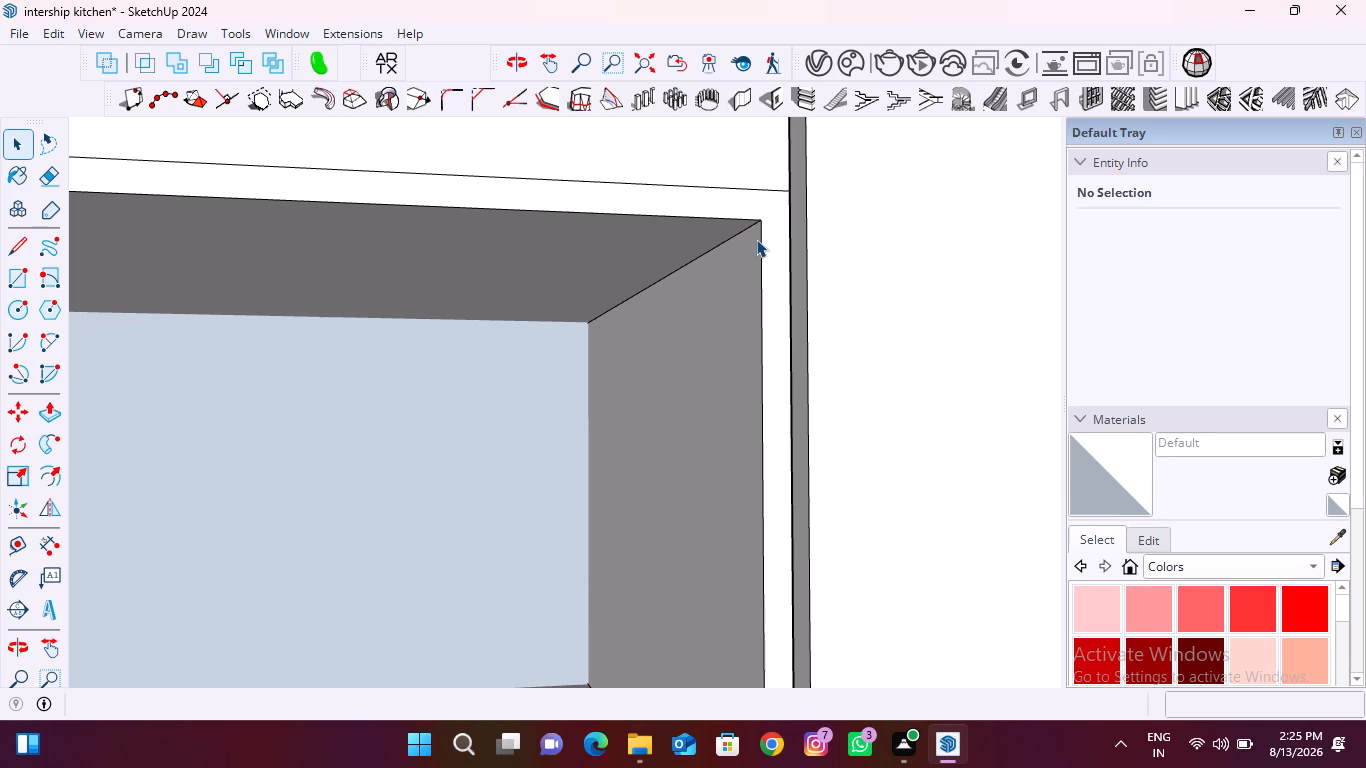
{"action": "scroll", "coordinate": [710, 315], "scroll_direction": "down", "scroll_amount": 16}
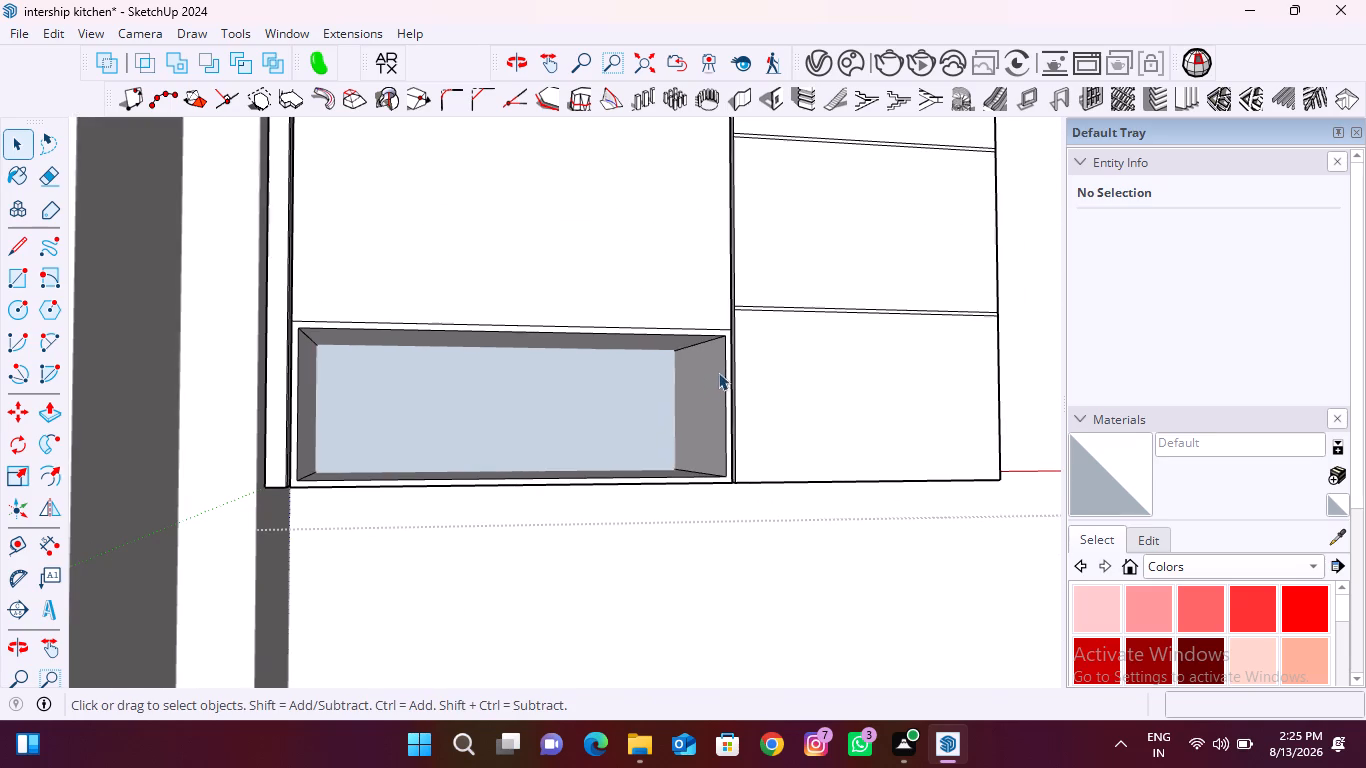
{"action": "middle_click_drag", "start_coordinate": [568, 332], "coordinate": [535, 352]}
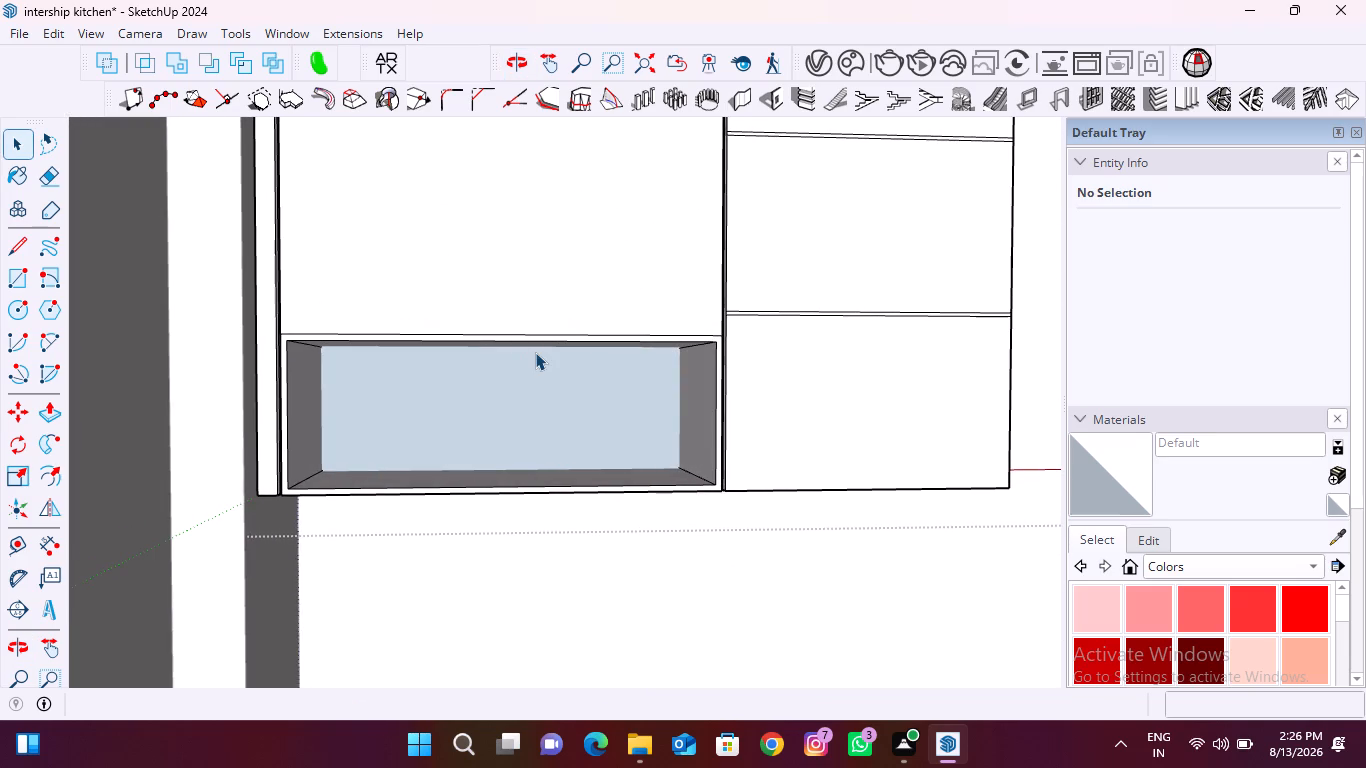
Place a horizontal guide 7 mm above the top edge of the first cabinet's framed lower panel.
{"action": "key", "text": "t"}
{"action": "scroll", "coordinate": [472, 324], "scroll_direction": "up", "scroll_amount": 7}
{"action": "left_click", "coordinate": [474, 343]}
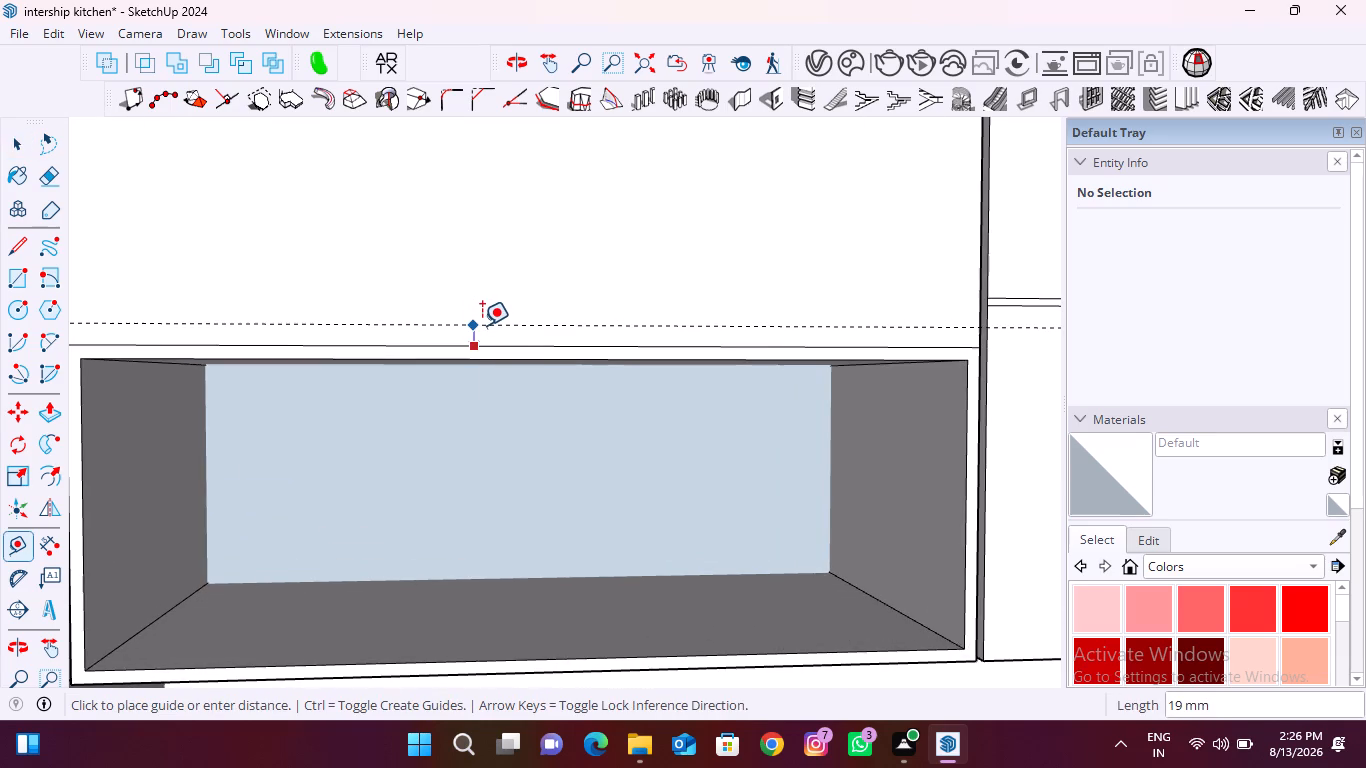
{"action": "key", "text": "7"}
{"action": "key", "text": "Return"}
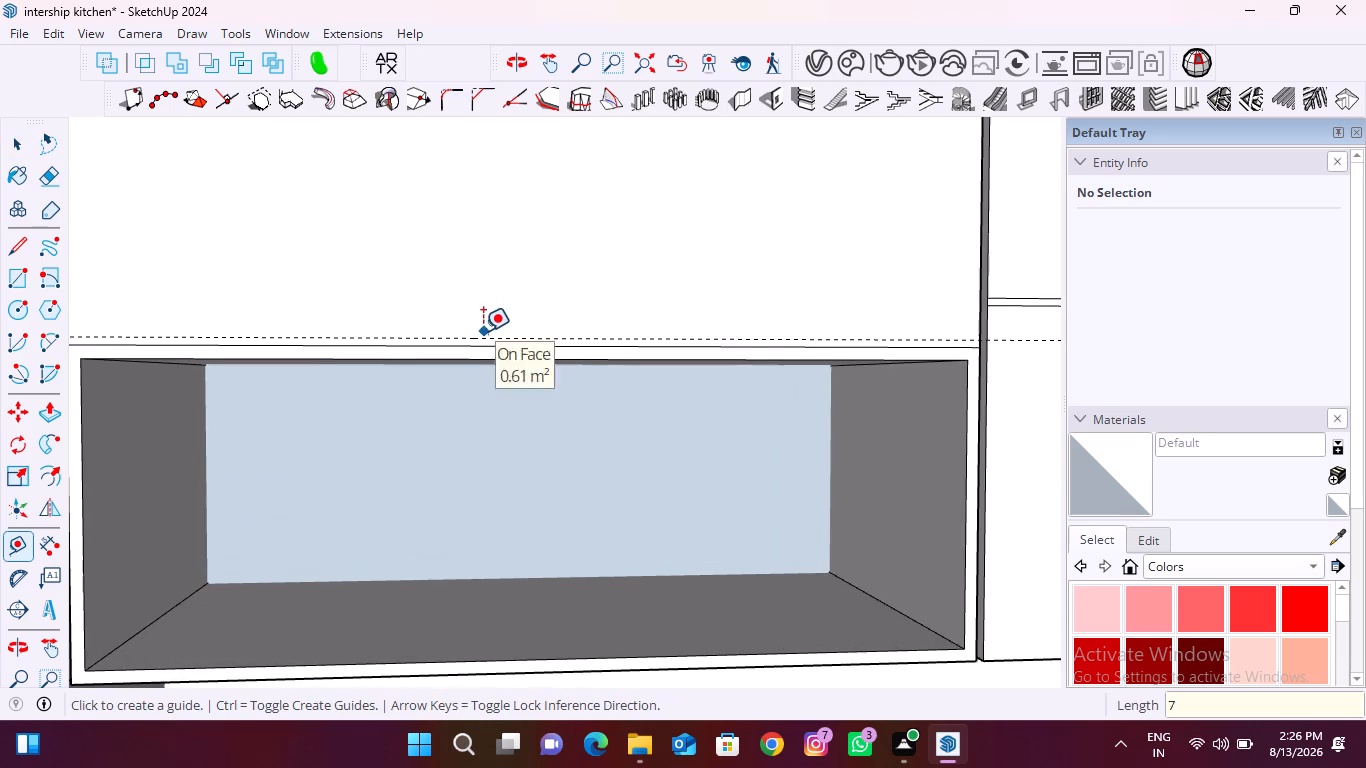
Divide the vertical edge of the first cabinet's upper front panel, beside the second cabinet, into 2 equal segments.
{"action": "scroll", "coordinate": [441, 326], "scroll_direction": "down", "scroll_amount": 5}
{"action": "scroll", "coordinate": [463, 442], "scroll_direction": "down", "scroll_amount": 8}
{"action": "scroll", "coordinate": [600, 254], "scroll_direction": "up", "scroll_amount": 2}
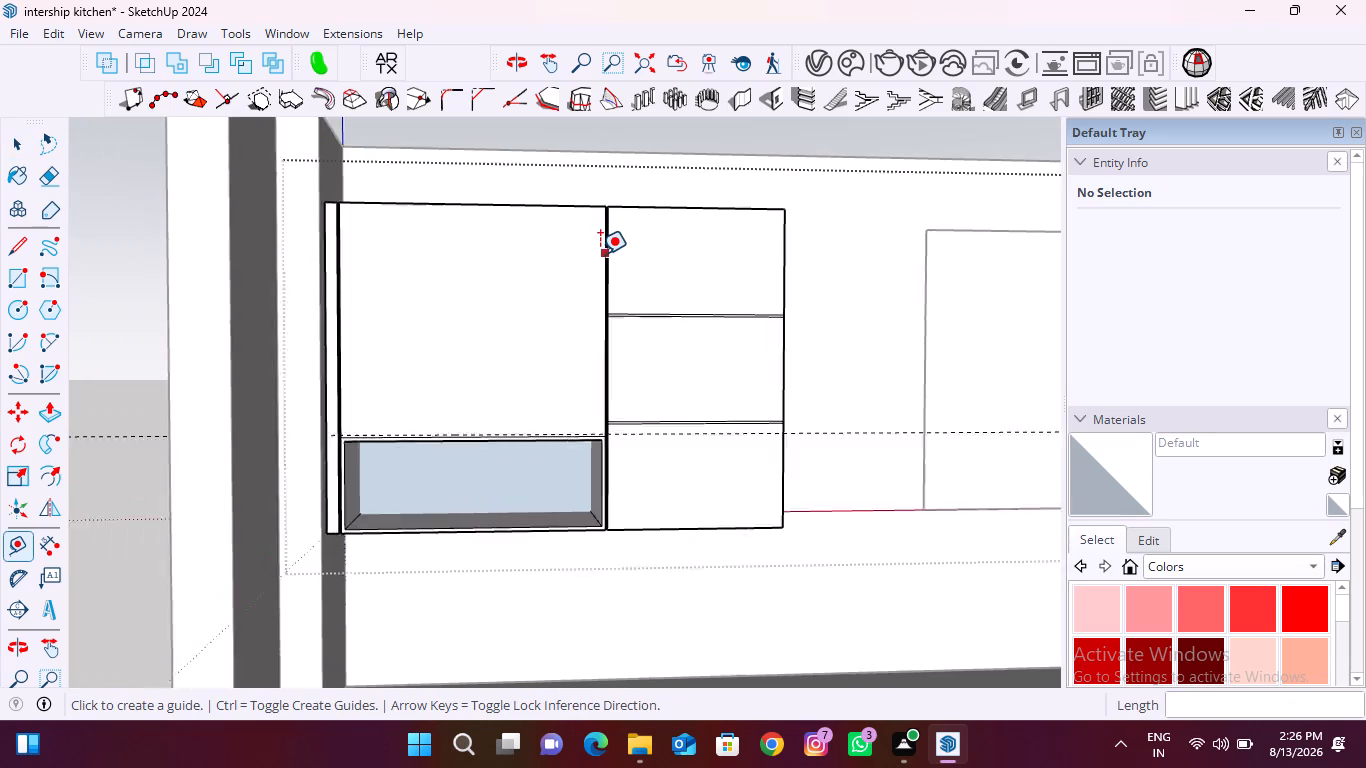
{"action": "scroll", "coordinate": [600, 254], "scroll_direction": "up", "scroll_amount": 1}
{"action": "key", "text": "space"}
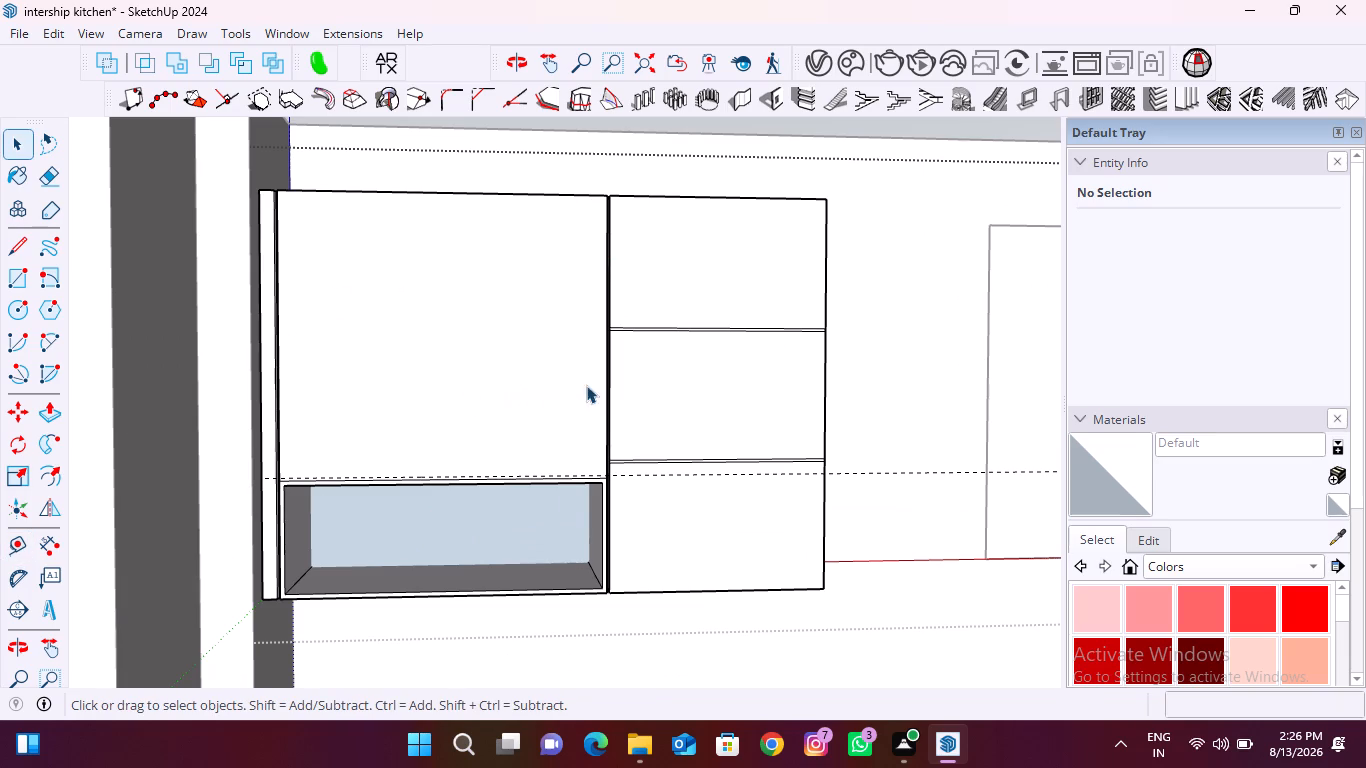
{"action": "scroll", "coordinate": [610, 403], "scroll_direction": "up", "scroll_amount": 12}
{"action": "middle_click_drag", "start_coordinate": [601, 499], "coordinate": [656, 458]}
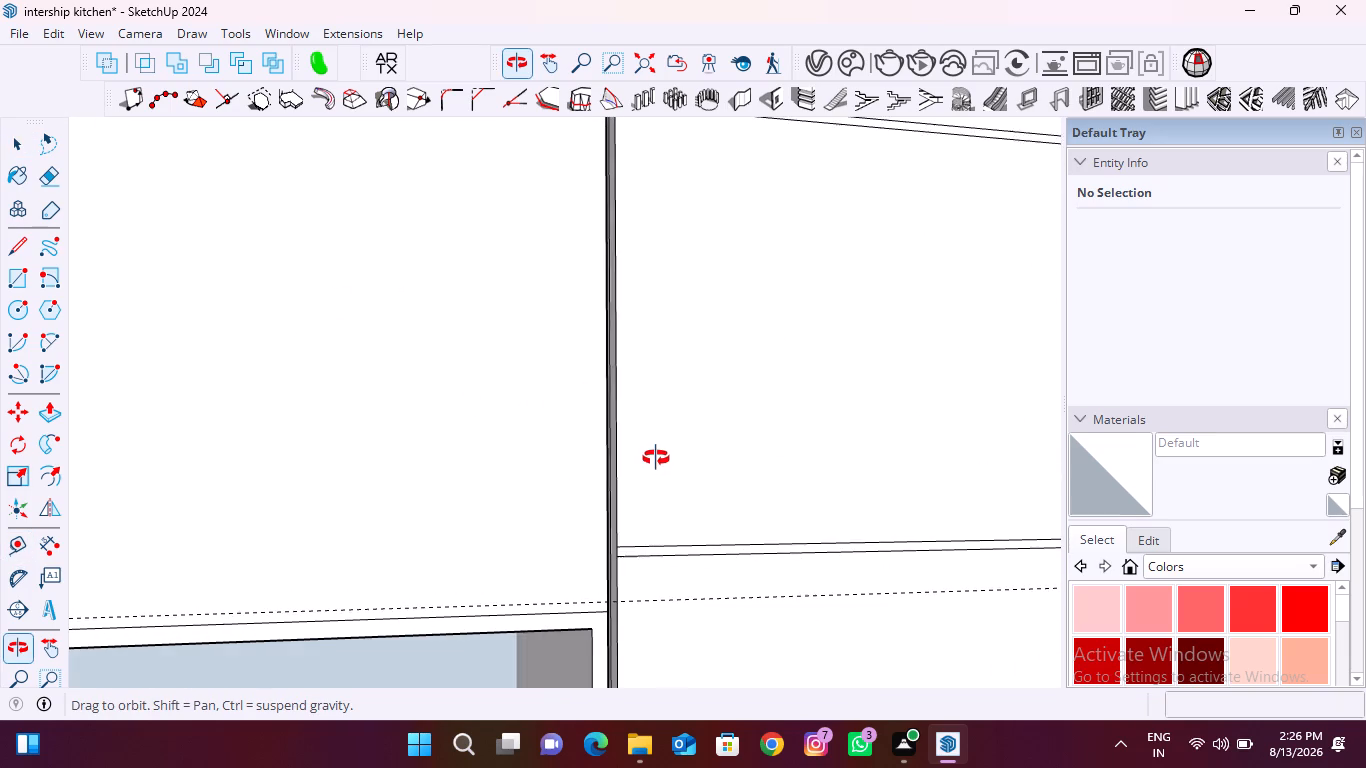
{"action": "middle_click_drag", "start_coordinate": [656, 458], "coordinate": [465, 557]}
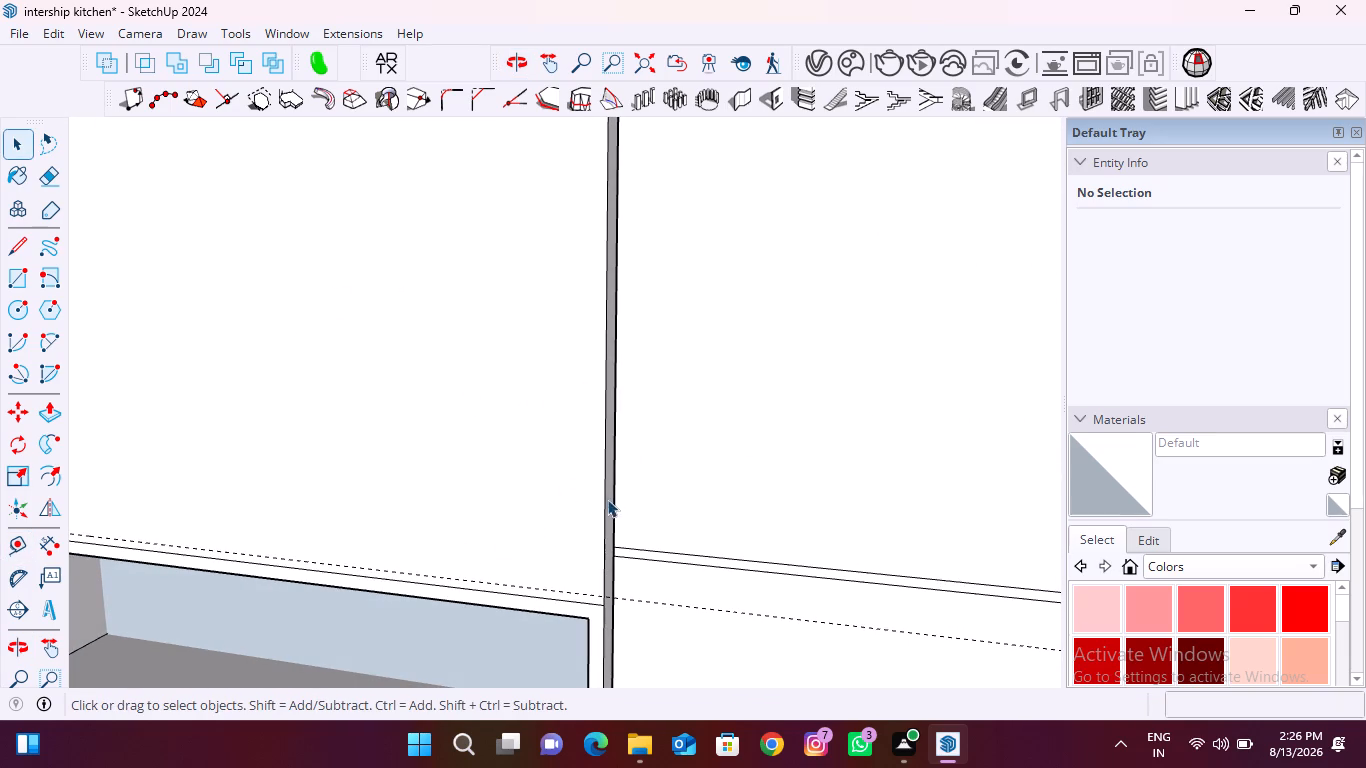
{"action": "left_click", "coordinate": [605, 503]}
{"action": "right_click", "coordinate": [605, 503]}
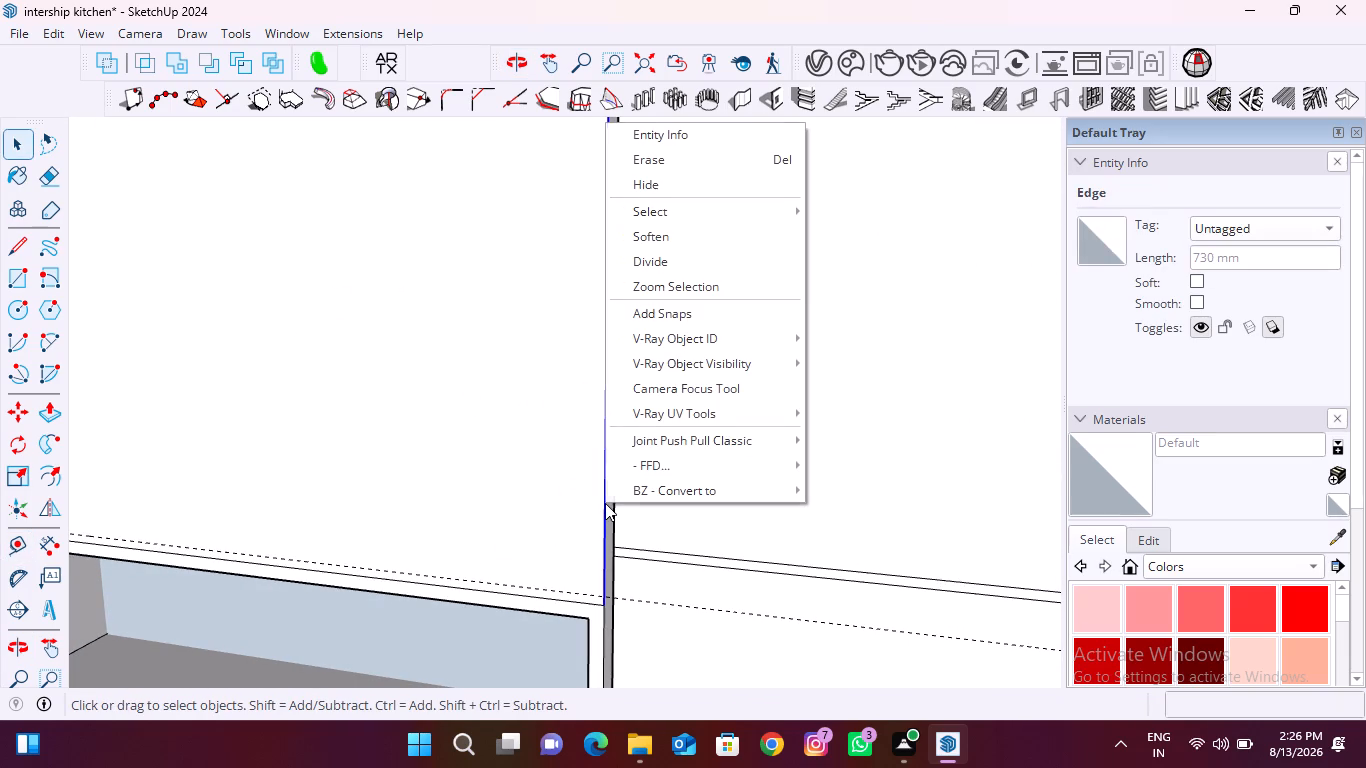
{"action": "left_click", "coordinate": [673, 264]}
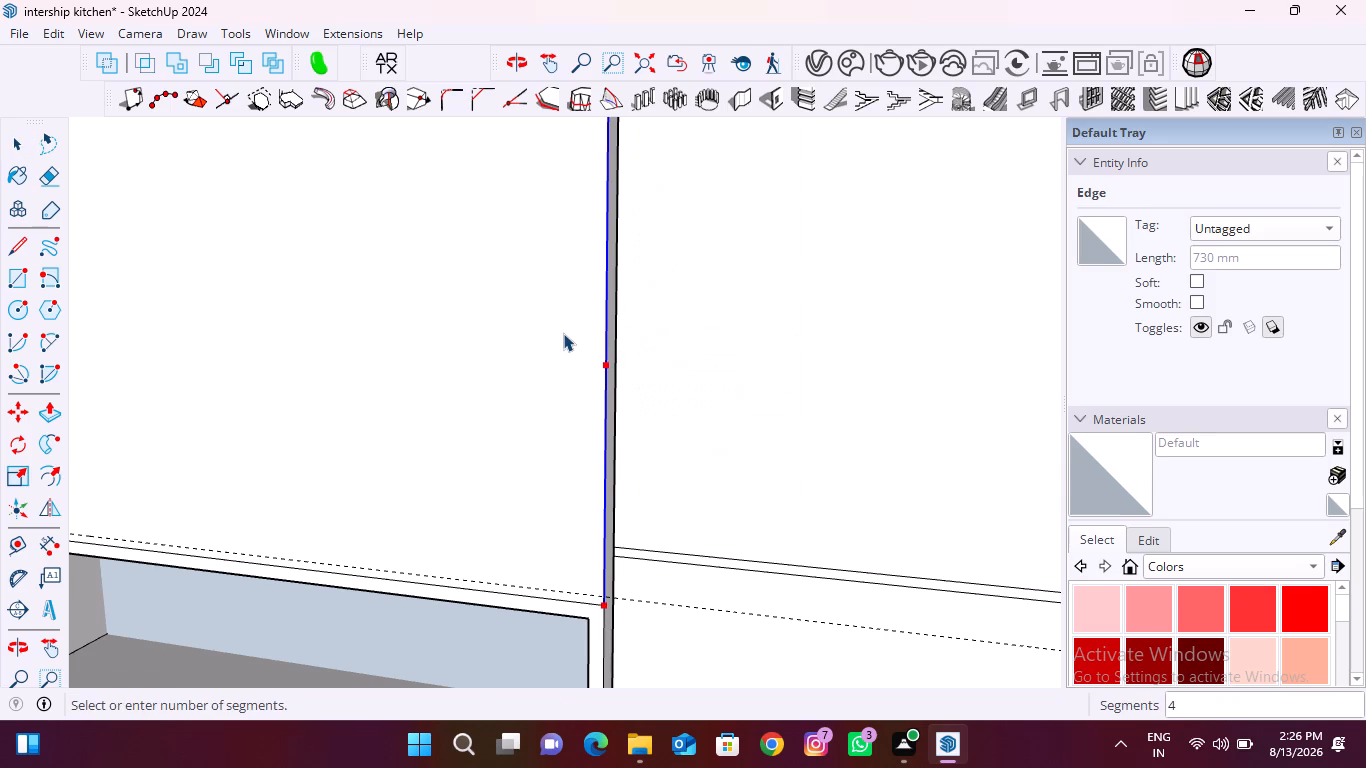
{"action": "scroll", "coordinate": [563, 333], "scroll_direction": "down", "scroll_amount": 16}
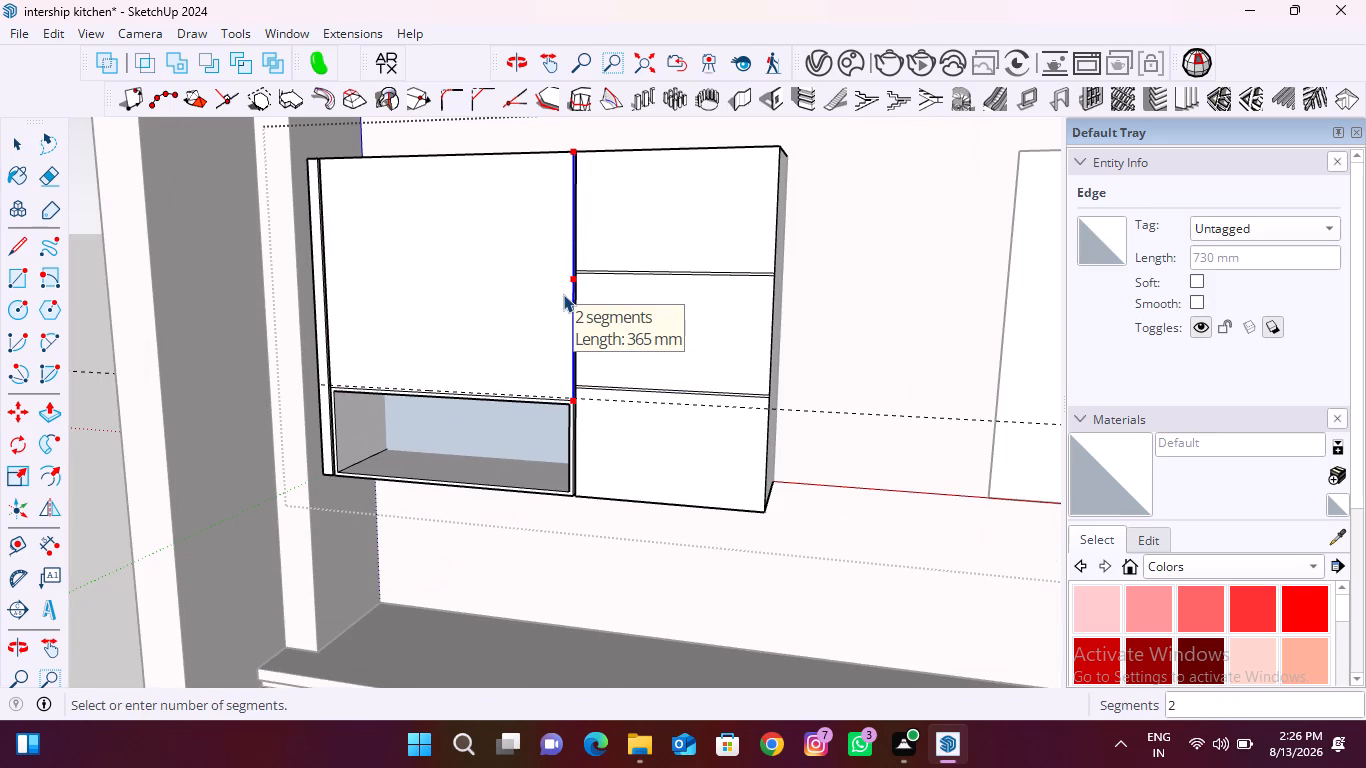
{"action": "left_click", "coordinate": [563, 294]}
Place a horizontal guide 358 mm above the 7 mm guide, through the midpoint of the divided vertical edge.
{"action": "key", "text": "t"}
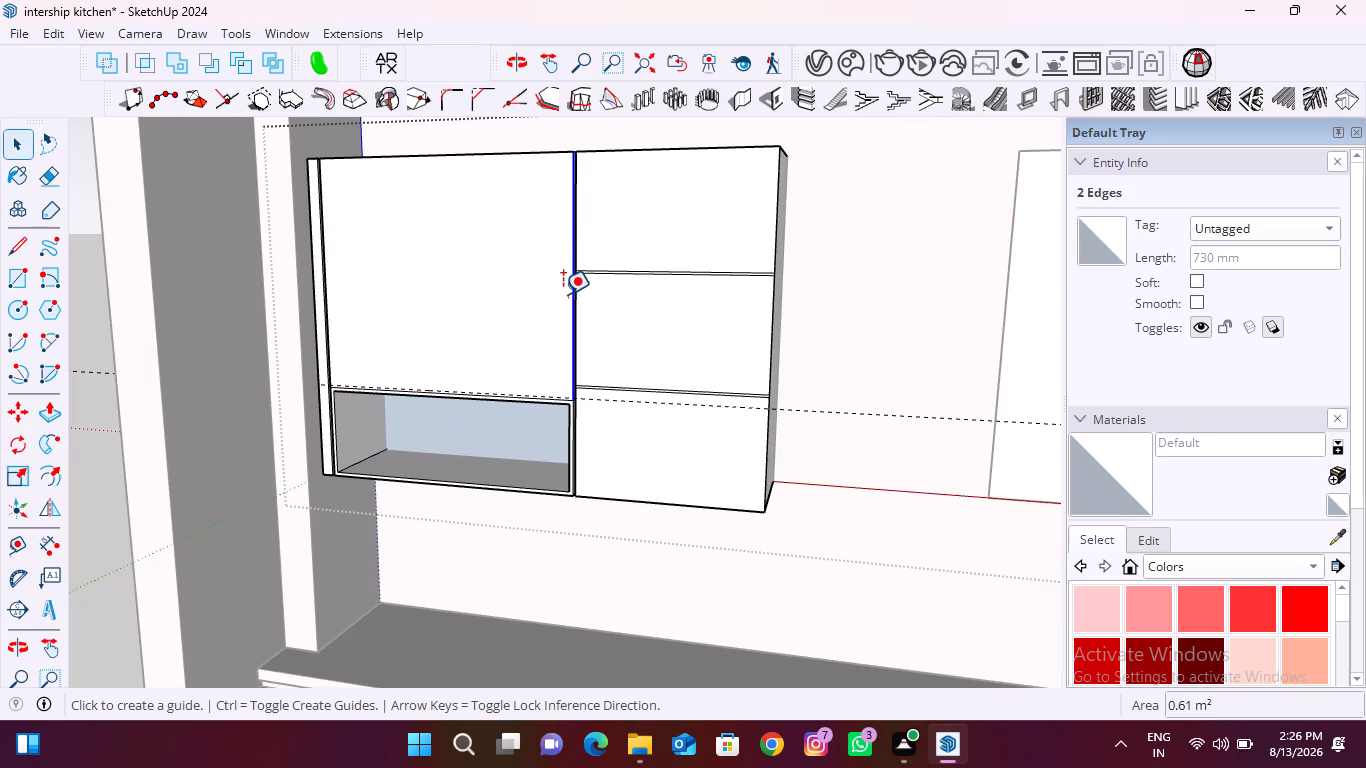
{"action": "scroll", "coordinate": [517, 390], "scroll_direction": "up", "scroll_amount": 8}
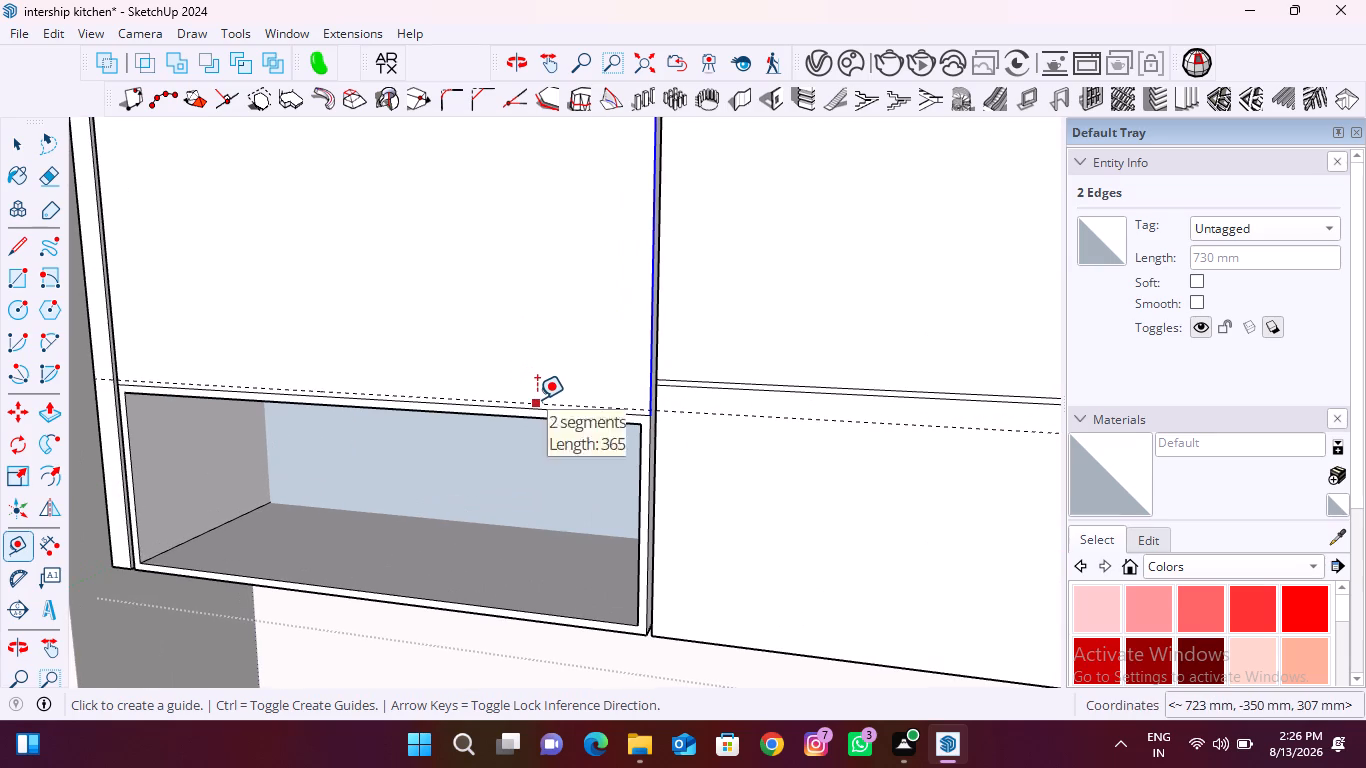
{"action": "left_click", "coordinate": [537, 399]}
{"action": "scroll", "coordinate": [514, 389], "scroll_direction": "down", "scroll_amount": 7}
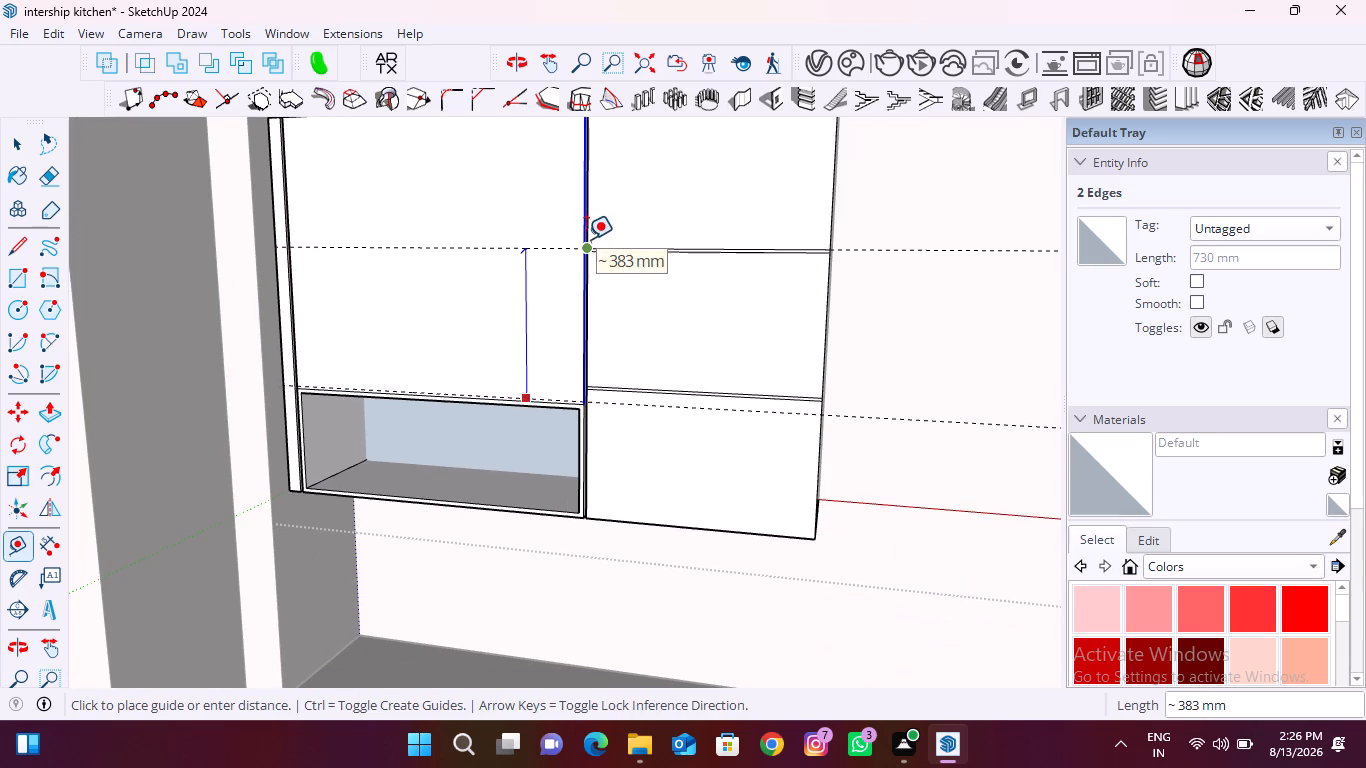
{"action": "scroll", "coordinate": [586, 239], "scroll_direction": "up", "scroll_amount": 18}
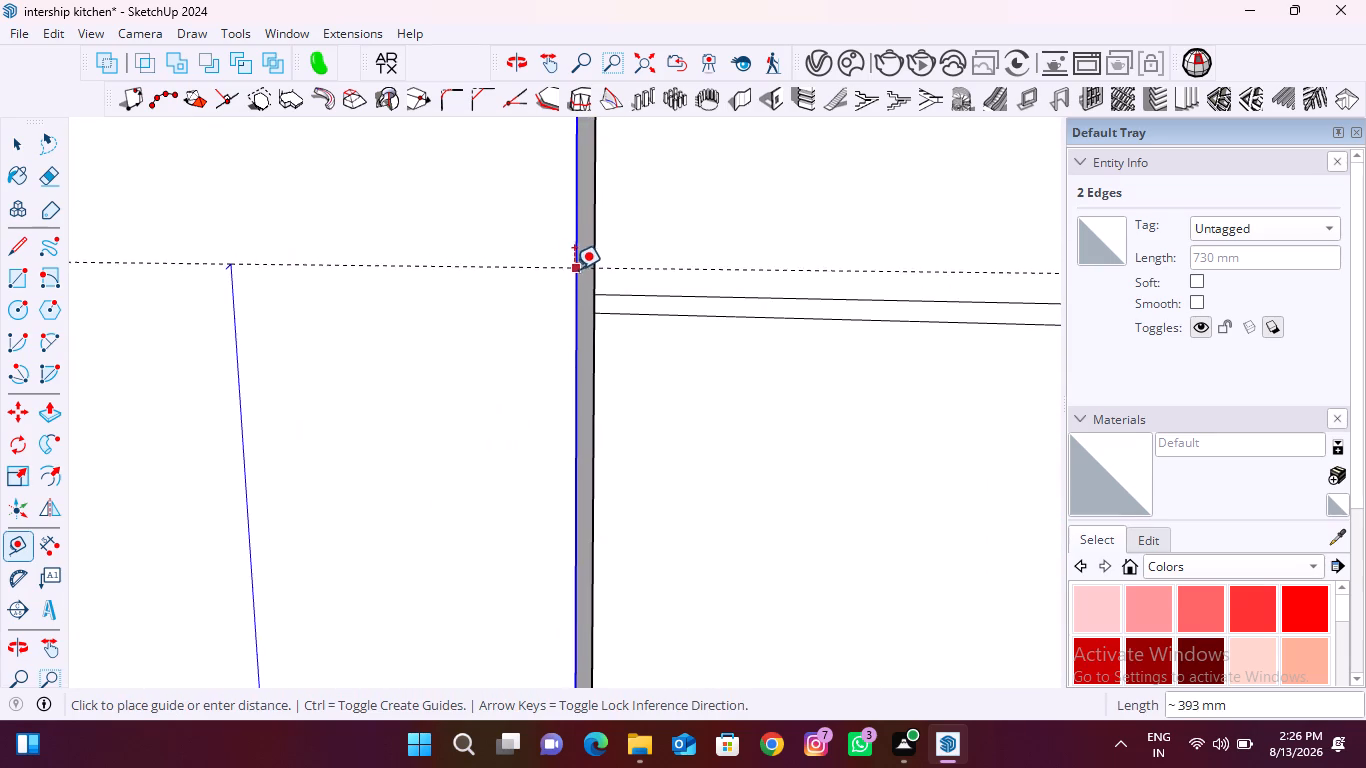
{"action": "left_click", "coordinate": [577, 359]}
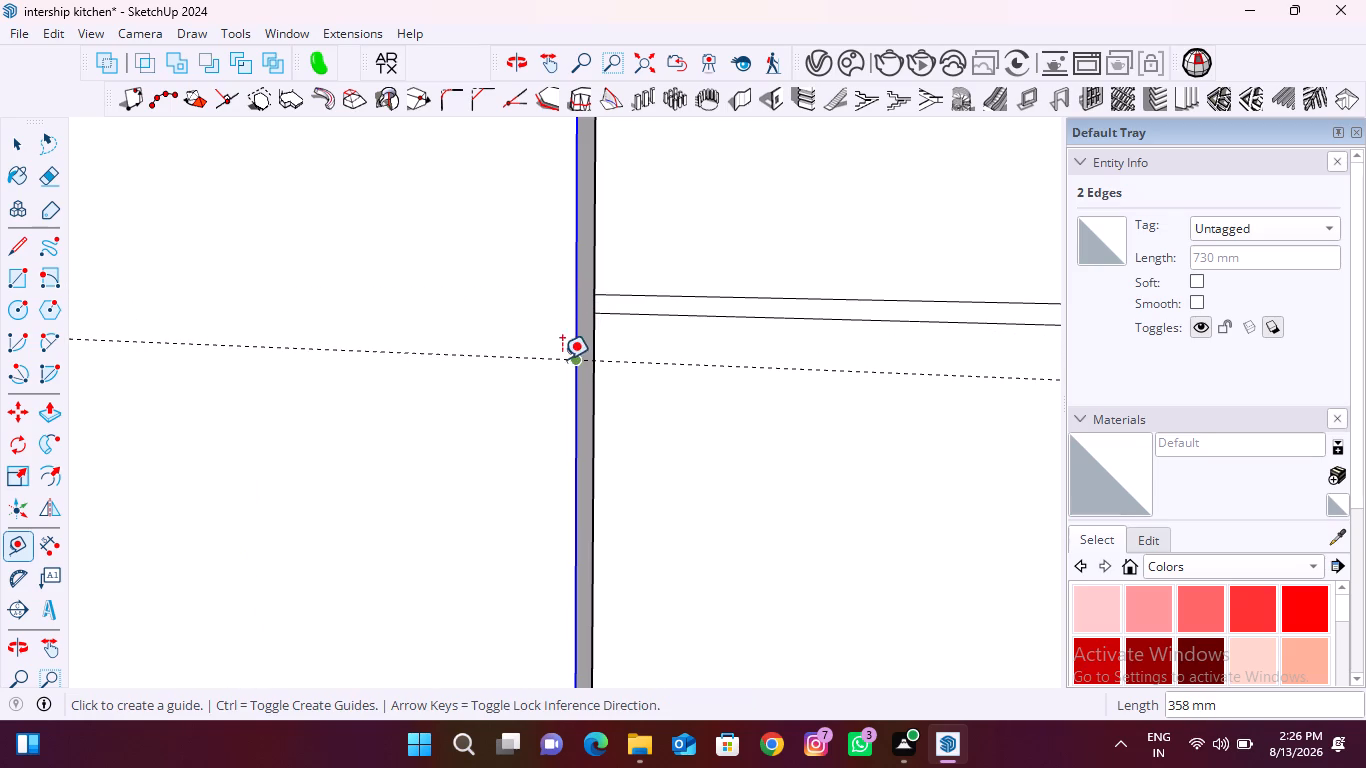
Place horizontal guides 3.5 mm above and 3.5 mm below the midpoint guide, 7 mm apart, on the first cabinet's upper front.
{"action": "left_click", "coordinate": [521, 358]}
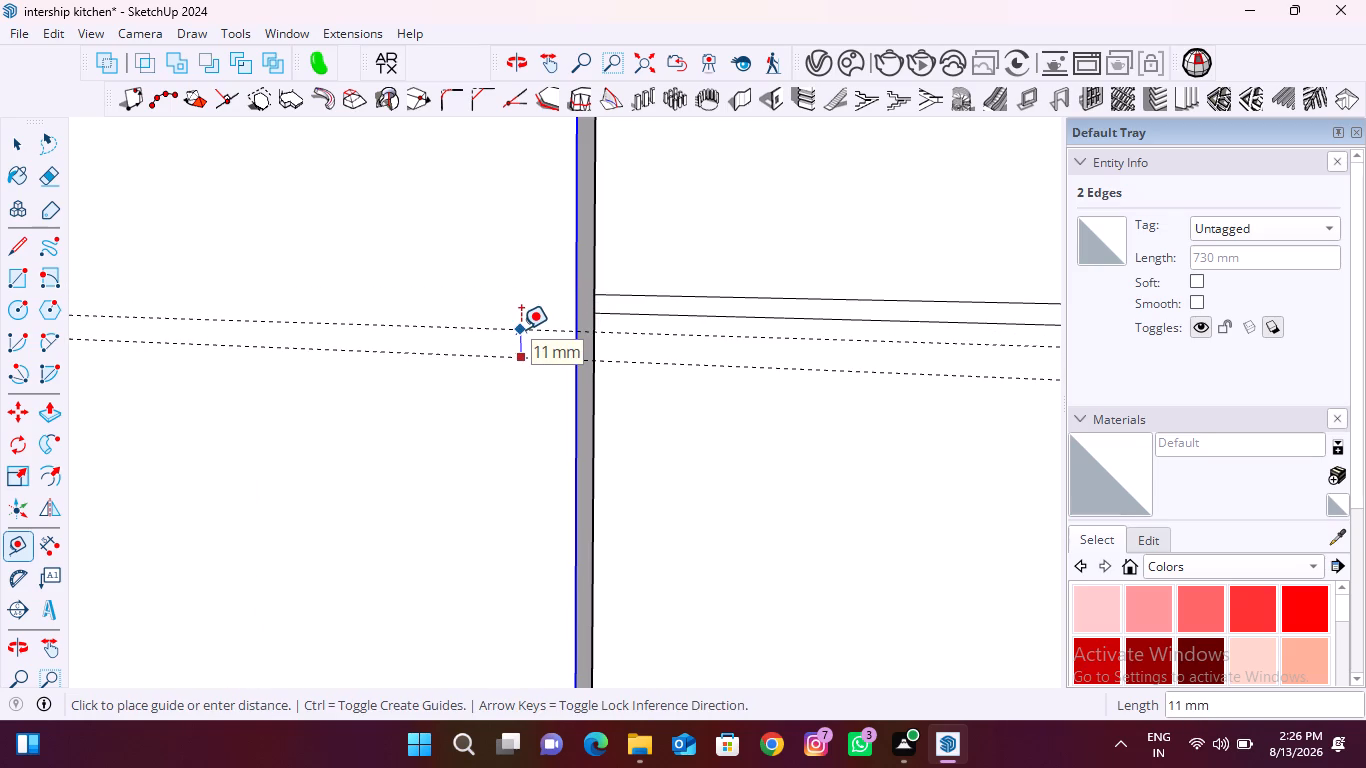
{"action": "type", "text": "3.5"}
{"action": "key", "text": "Return"}
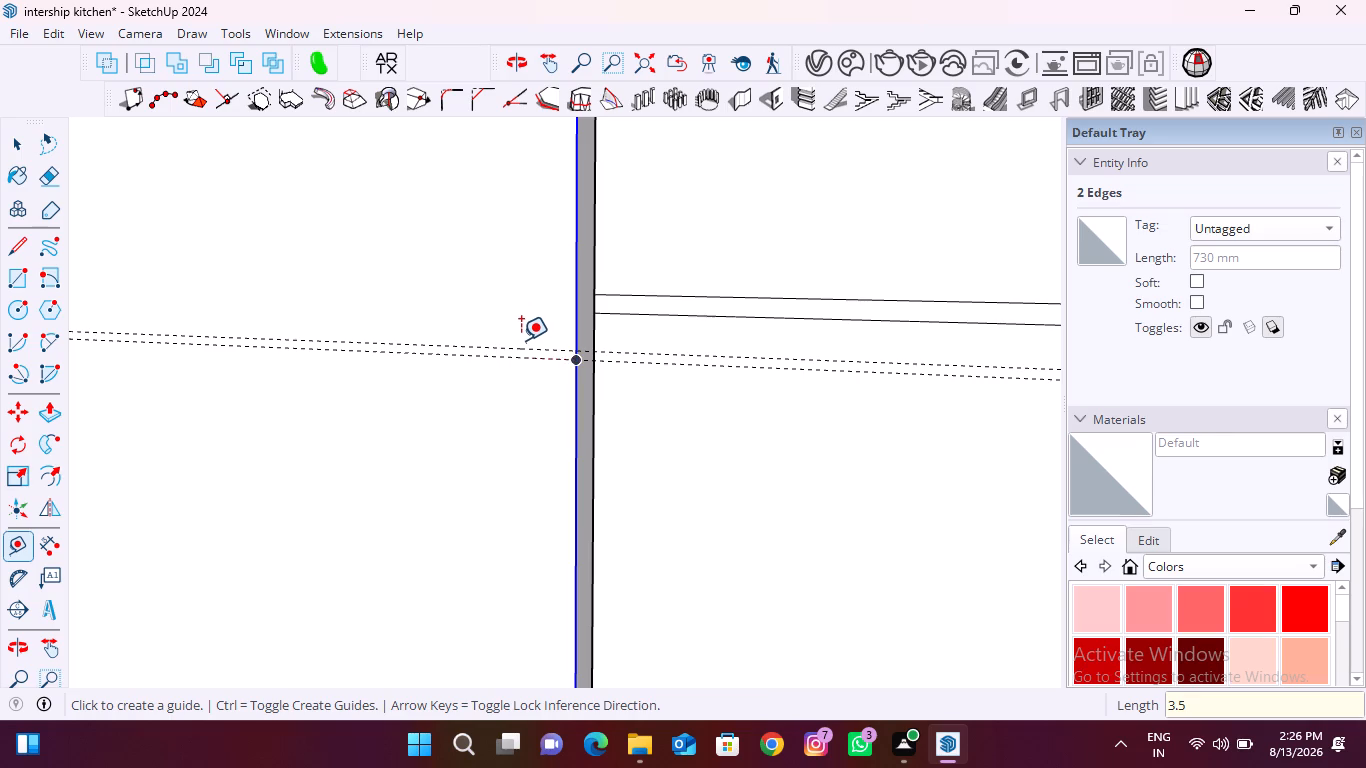
{"action": "left_click", "coordinate": [522, 349]}
{"action": "key", "text": "7"}
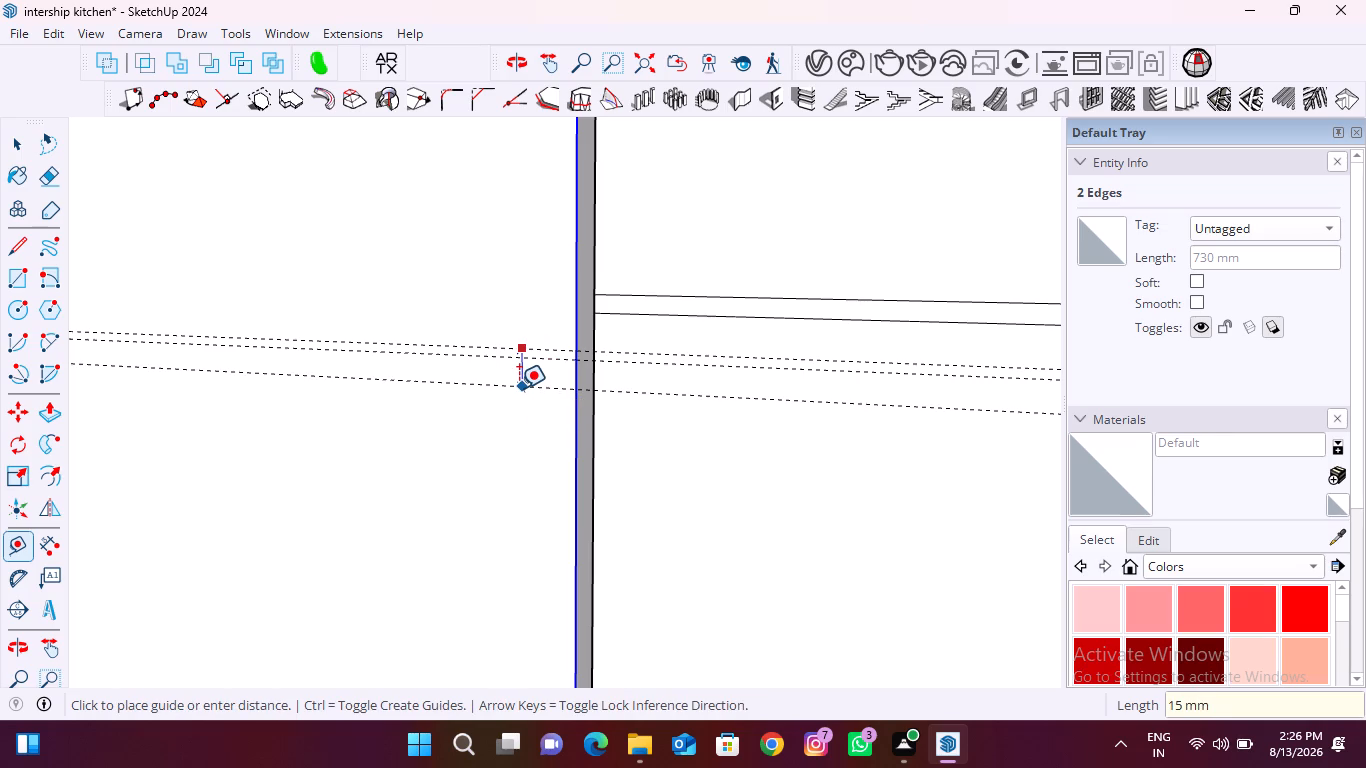
{"action": "key", "text": "Return"}
{"action": "key", "text": "space"}
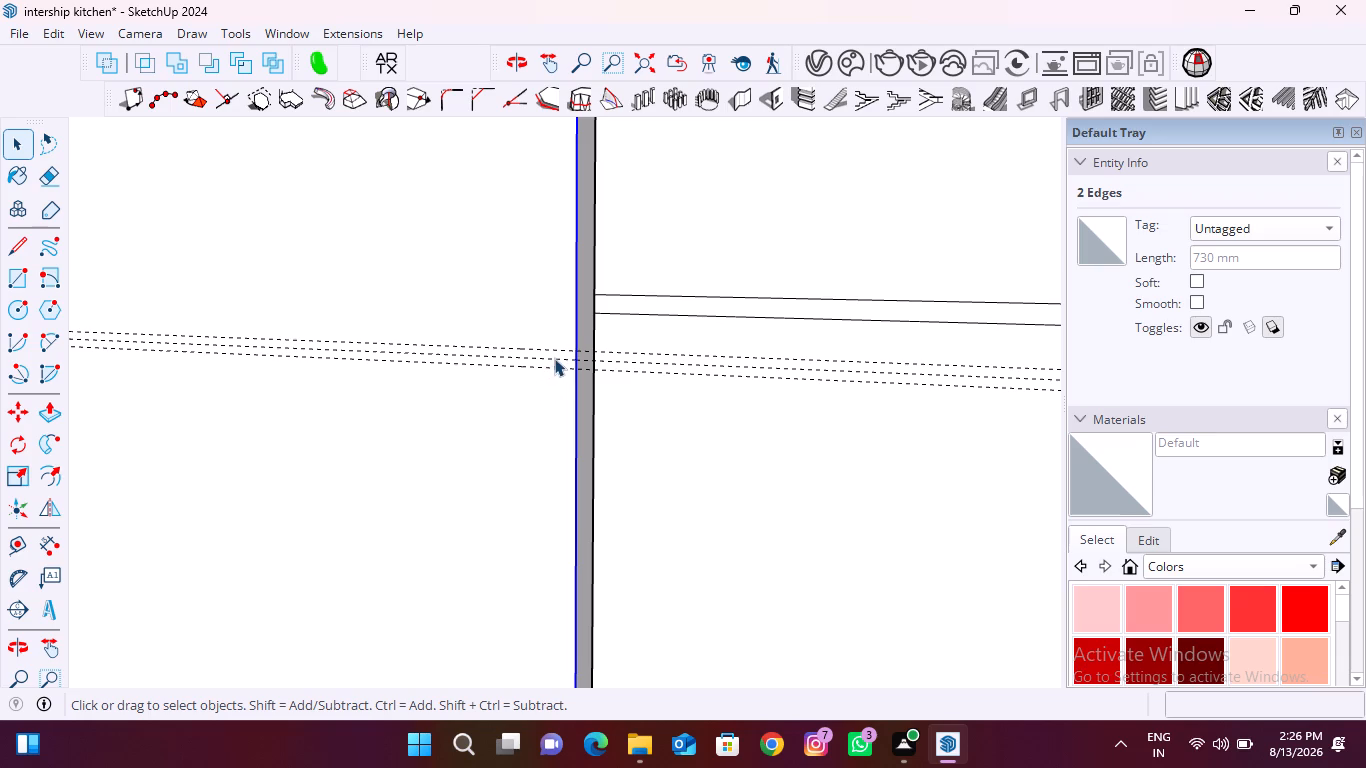
Delete the middle guide running through the divided edge's midpoint.
{"action": "left_click", "coordinate": [554, 356]}
{"action": "left_click", "coordinate": [559, 357]}
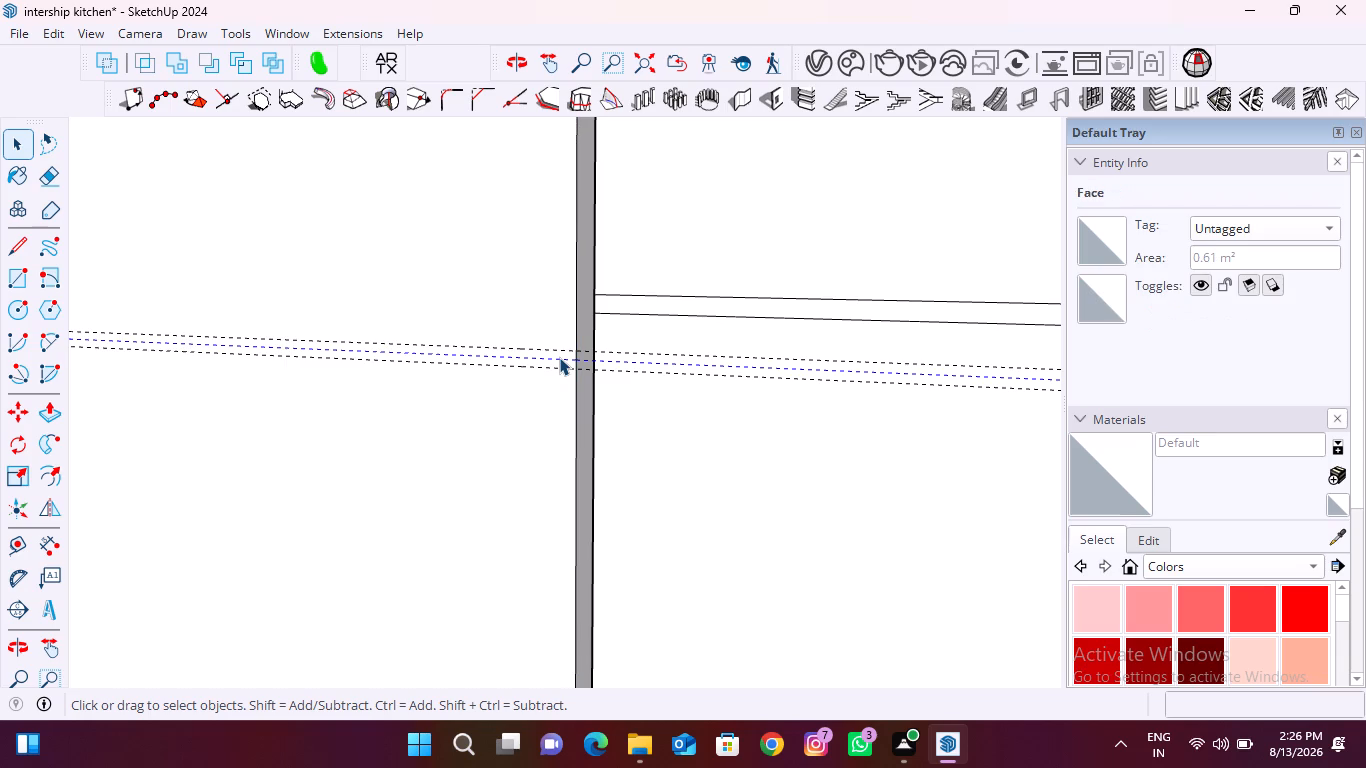
{"action": "key", "text": "Delete"}
Draw a 7 mm by 833 mm rectangle between the two remaining mid-height guides across the first cabinet's upper front.
{"action": "scroll", "coordinate": [575, 351], "scroll_direction": "down", "scroll_amount": 20}
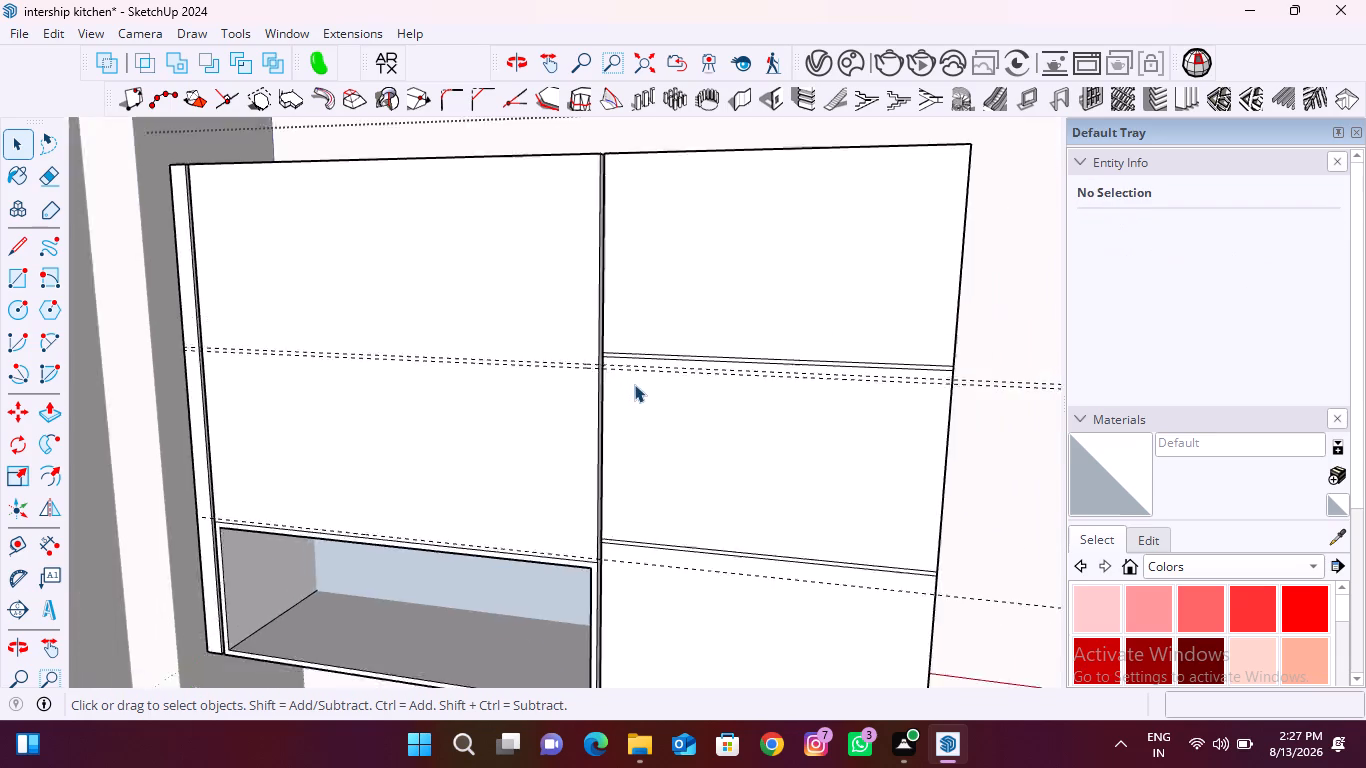
{"action": "scroll", "coordinate": [634, 384], "scroll_direction": "down", "scroll_amount": 1}
{"action": "key", "text": "r"}
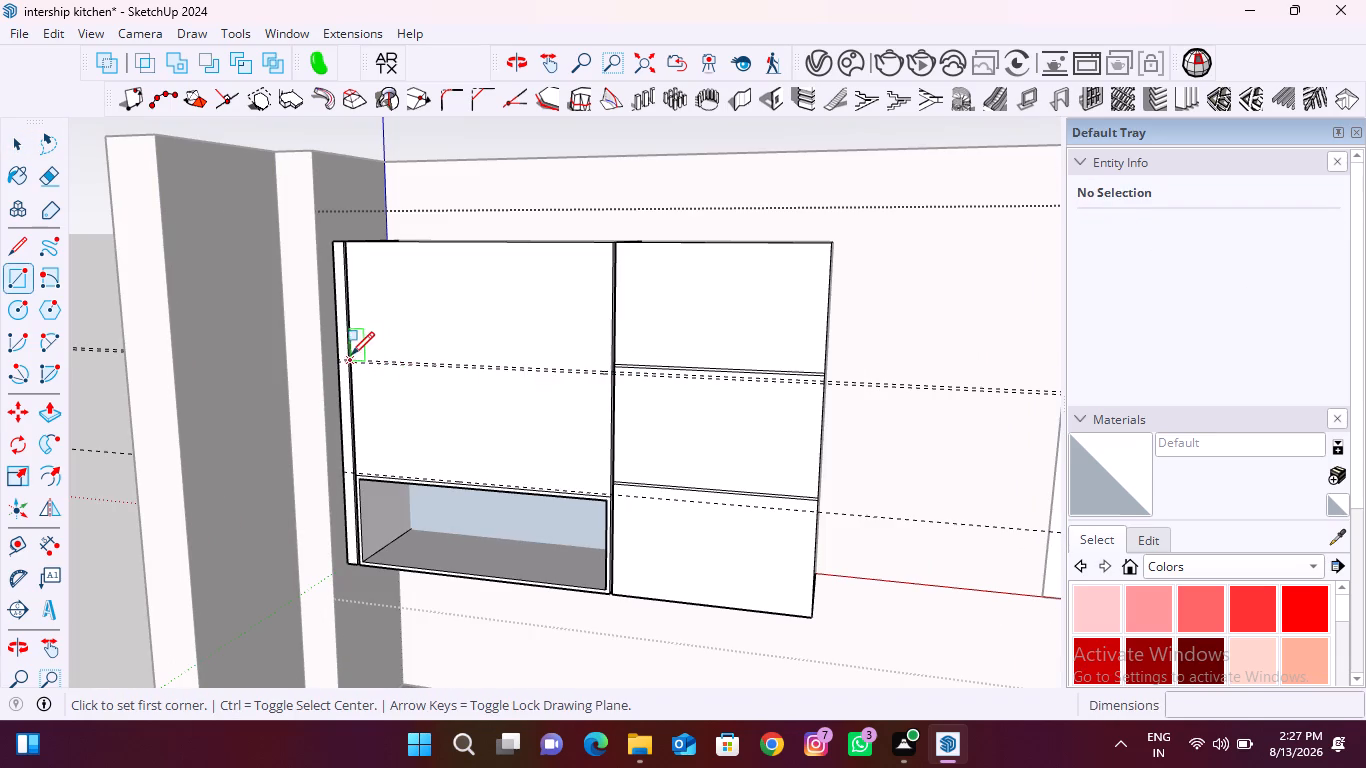
{"action": "scroll", "coordinate": [351, 355], "scroll_direction": "up", "scroll_amount": 20}
{"action": "scroll", "coordinate": [351, 355], "scroll_direction": "up", "scroll_amount": 4}
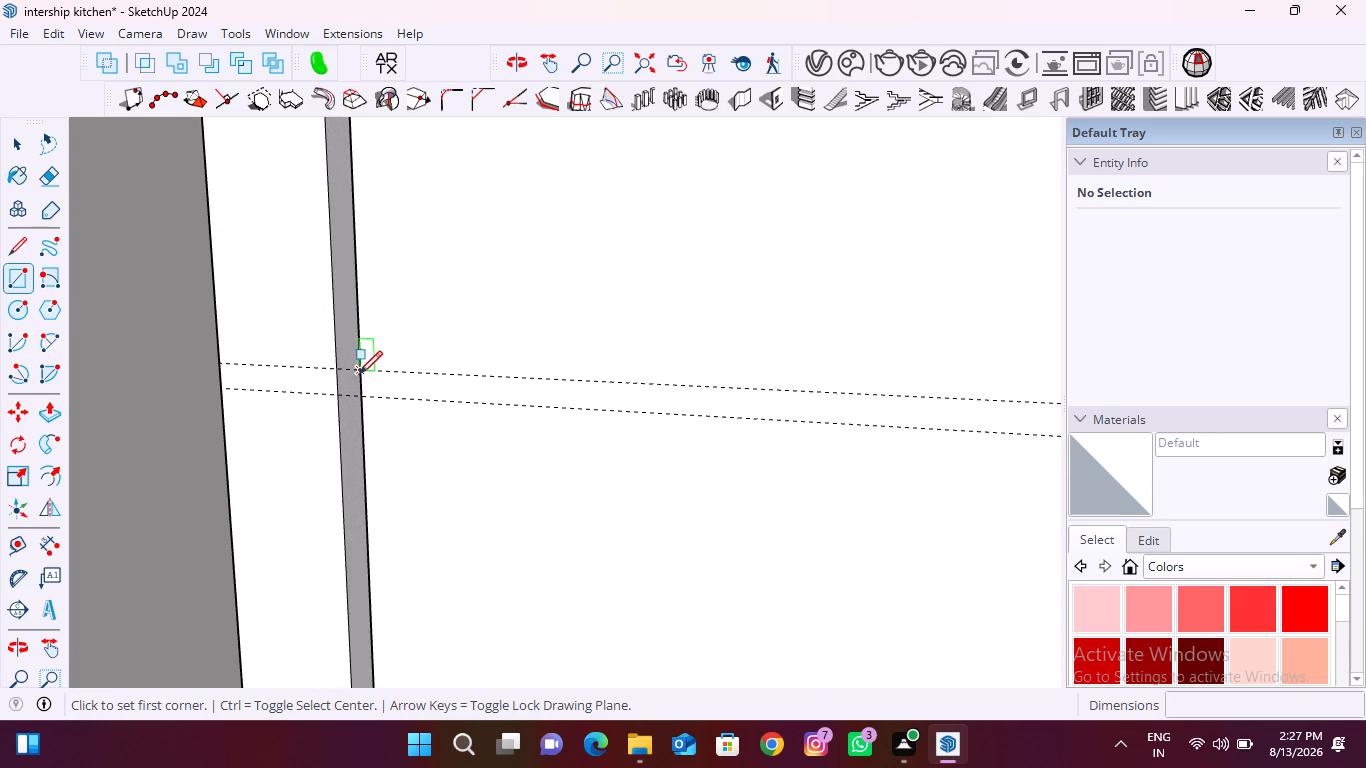
{"action": "left_click", "coordinate": [360, 374]}
{"action": "scroll", "coordinate": [280, 376], "scroll_direction": "down", "scroll_amount": 16}
{"action": "scroll", "coordinate": [482, 397], "scroll_direction": "down", "scroll_amount": 7}
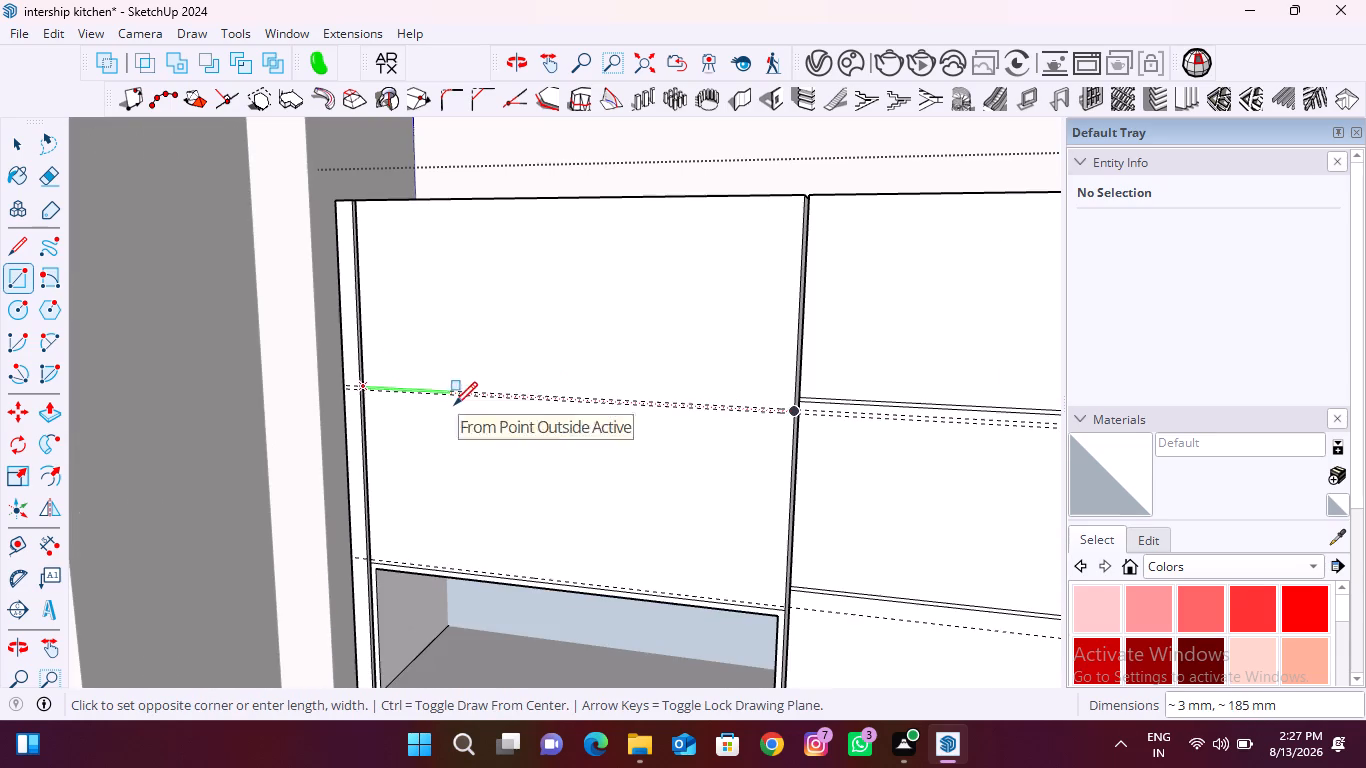
{"action": "scroll", "coordinate": [781, 415], "scroll_direction": "up", "scroll_amount": 13}
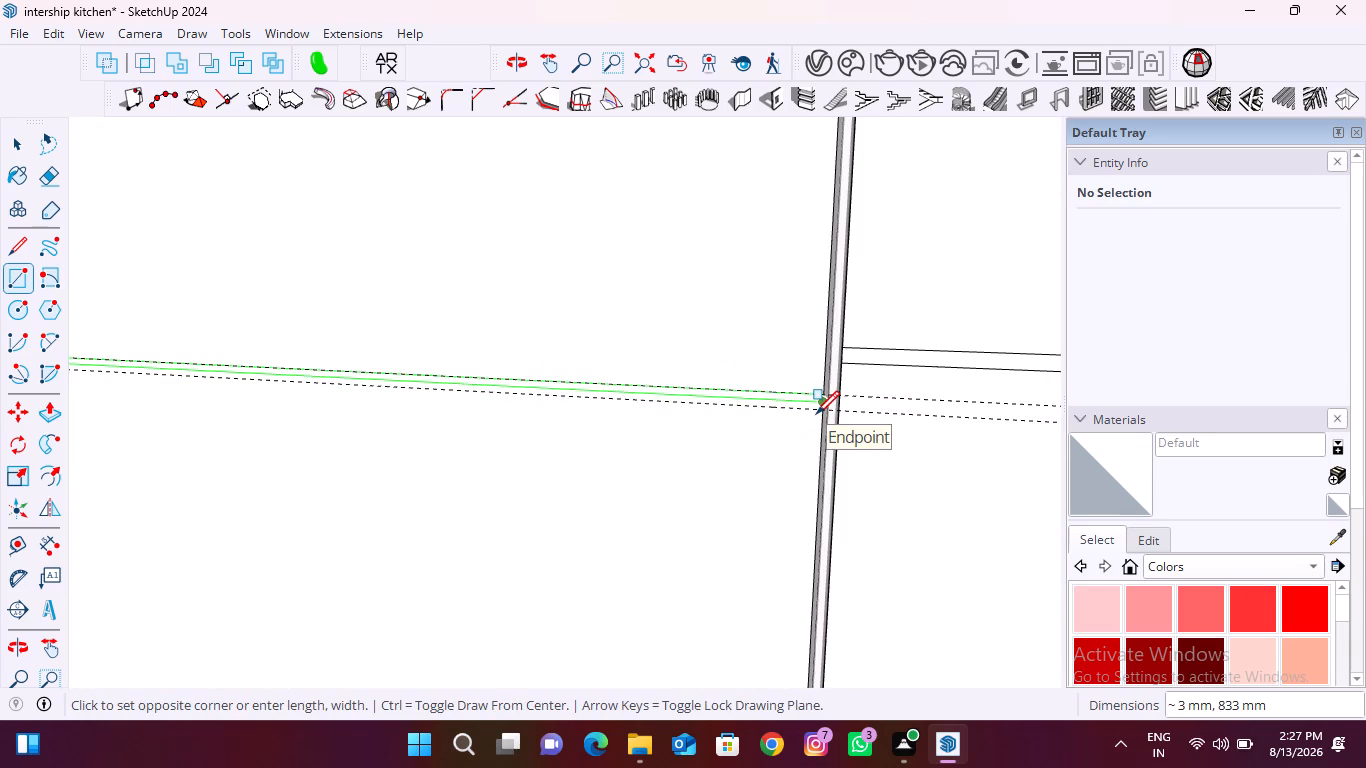
{"action": "left_click", "coordinate": [819, 415]}
Draw a 7 mm by 833 mm rectangle between the lower guide and the top edge of the first cabinet's framed opening.
{"action": "scroll", "coordinate": [802, 380], "scroll_direction": "down", "scroll_amount": 19}
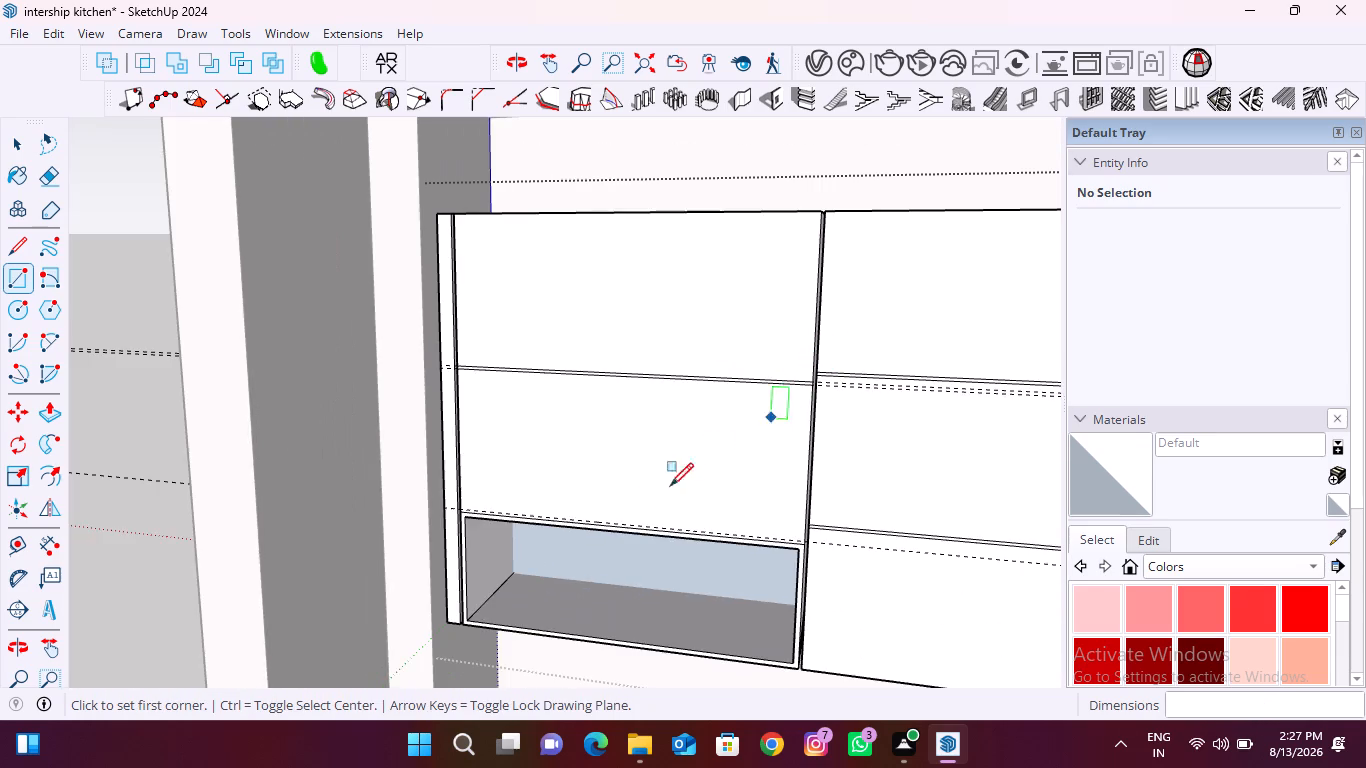
{"action": "scroll", "coordinate": [435, 530], "scroll_direction": "up", "scroll_amount": 20}
{"action": "scroll", "coordinate": [435, 530], "scroll_direction": "up", "scroll_amount": 7}
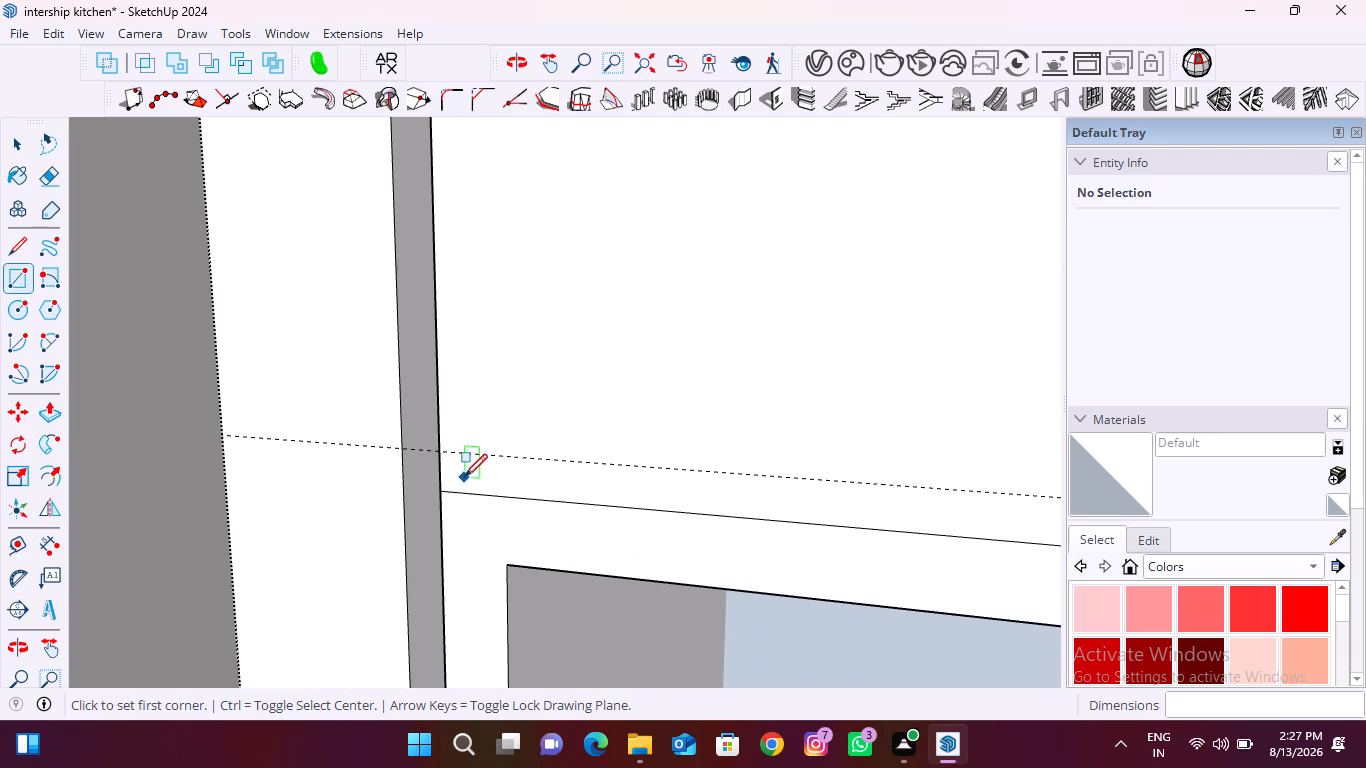
{"action": "left_click", "coordinate": [439, 456]}
{"action": "scroll", "coordinate": [363, 463], "scroll_direction": "down", "scroll_amount": 9}
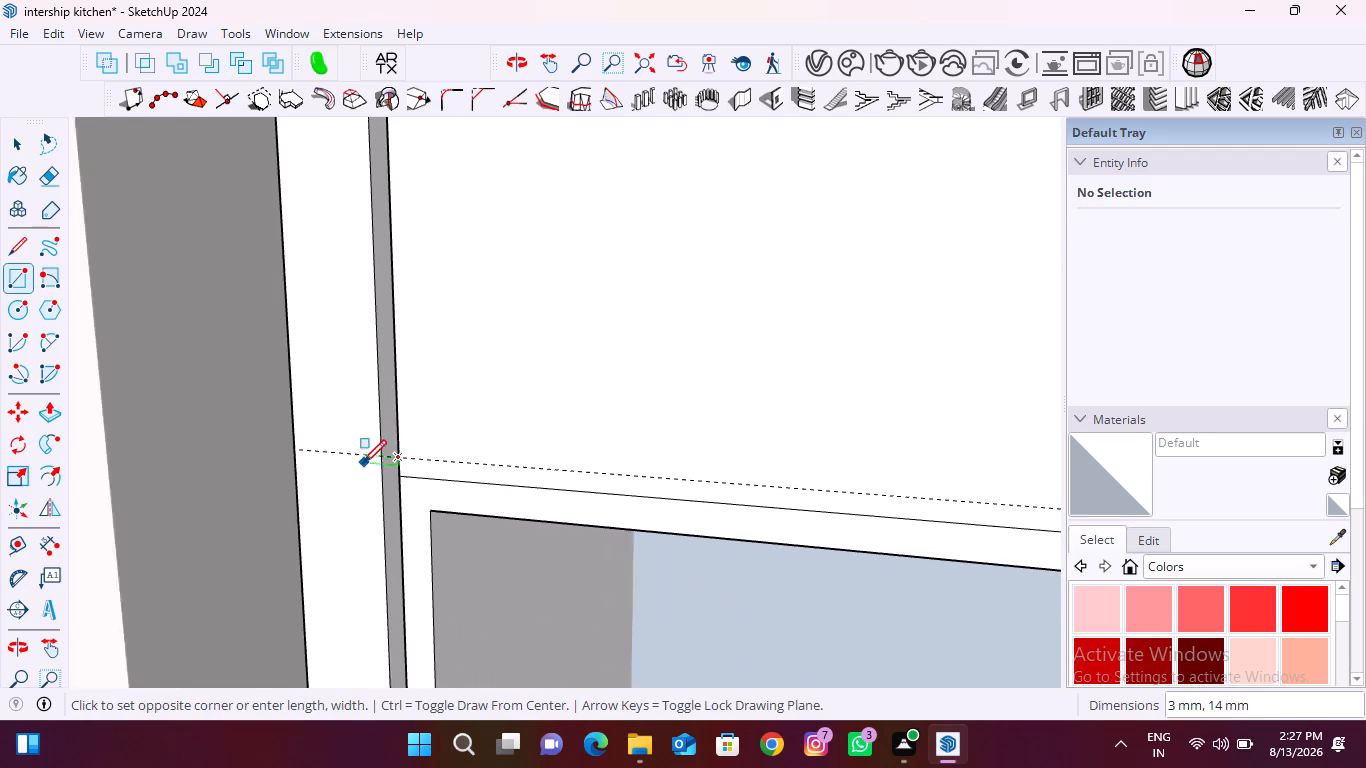
{"action": "scroll", "coordinate": [363, 463], "scroll_direction": "down", "scroll_amount": 18}
{"action": "scroll", "coordinate": [768, 504], "scroll_direction": "up", "scroll_amount": 11}
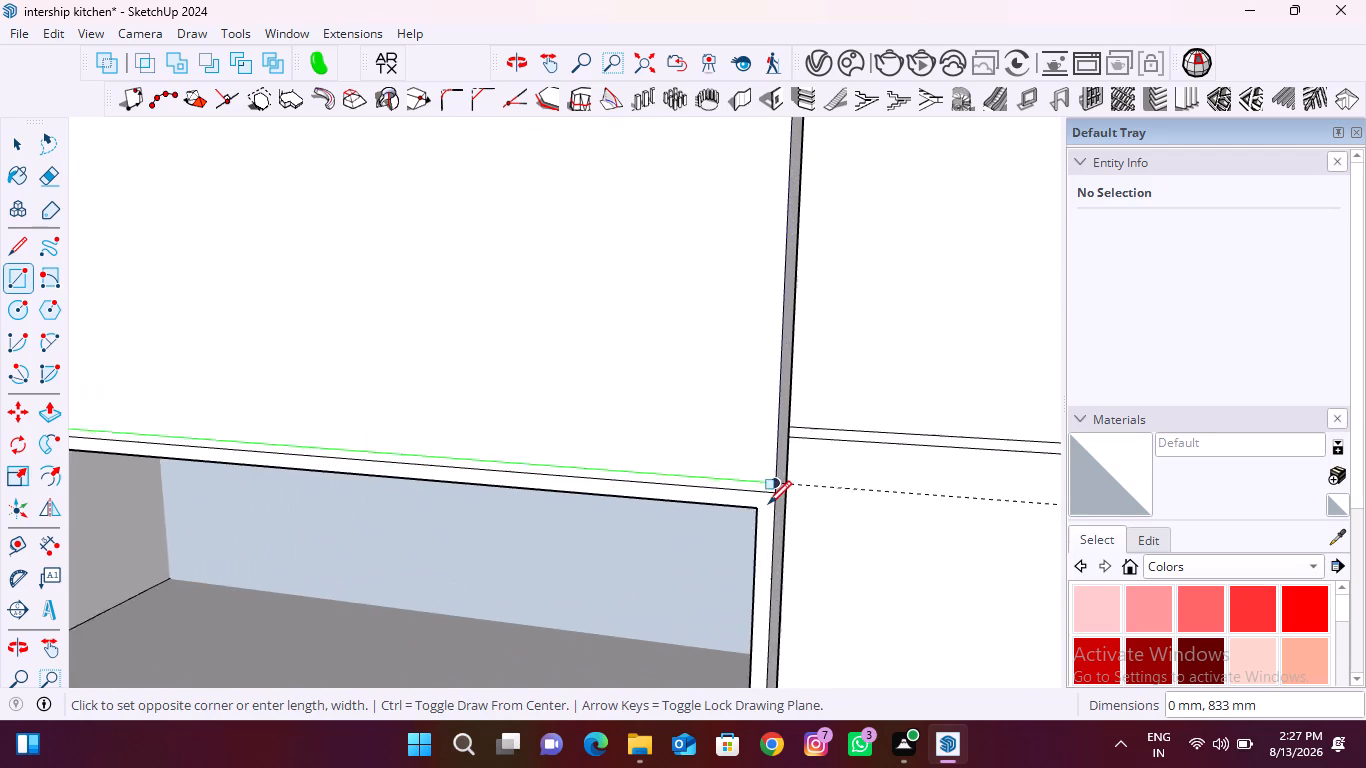
{"action": "scroll", "coordinate": [768, 504], "scroll_direction": "up", "scroll_amount": 17}
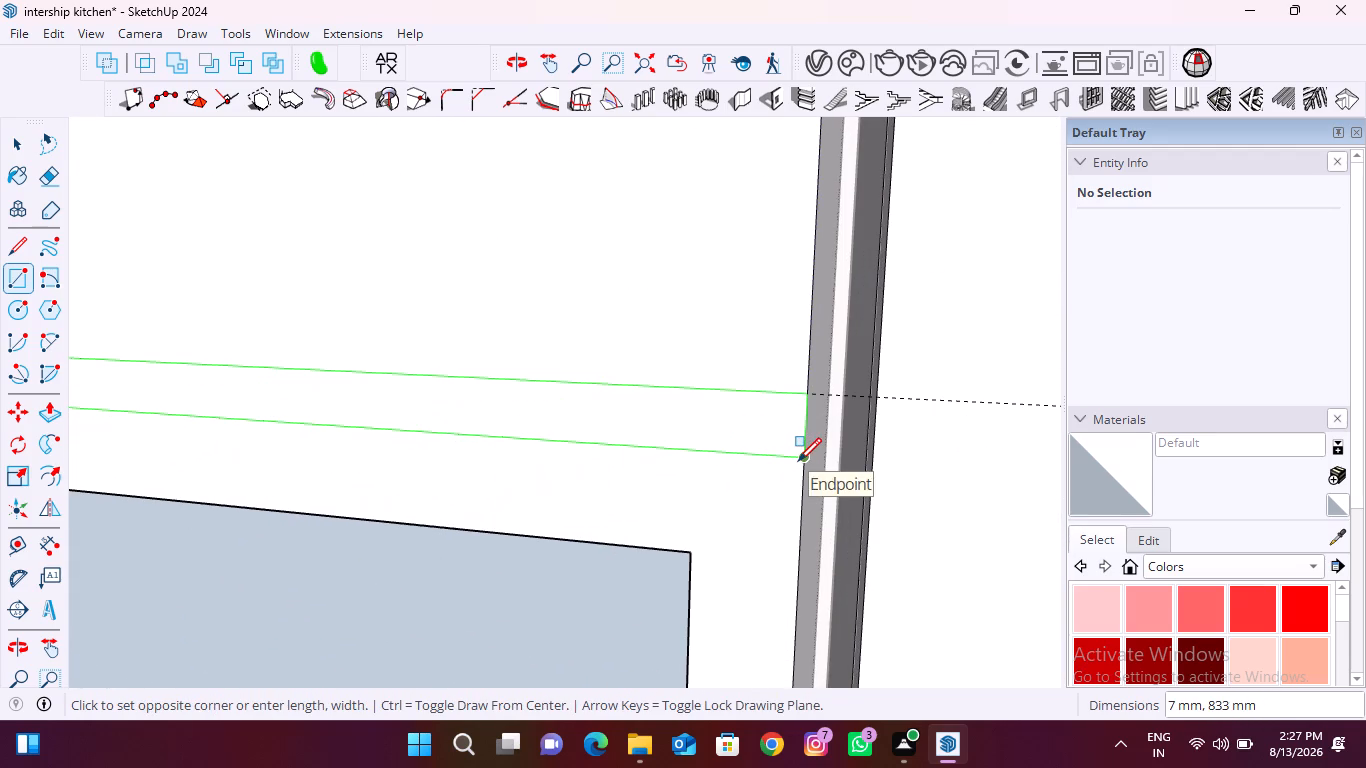
{"action": "left_click", "coordinate": [798, 461]}
{"action": "key", "text": "space"}
Push both 7 mm strips on the first cabinet's front 18 mm inward to form the shutter gaps.
{"action": "type", "text": "p"}
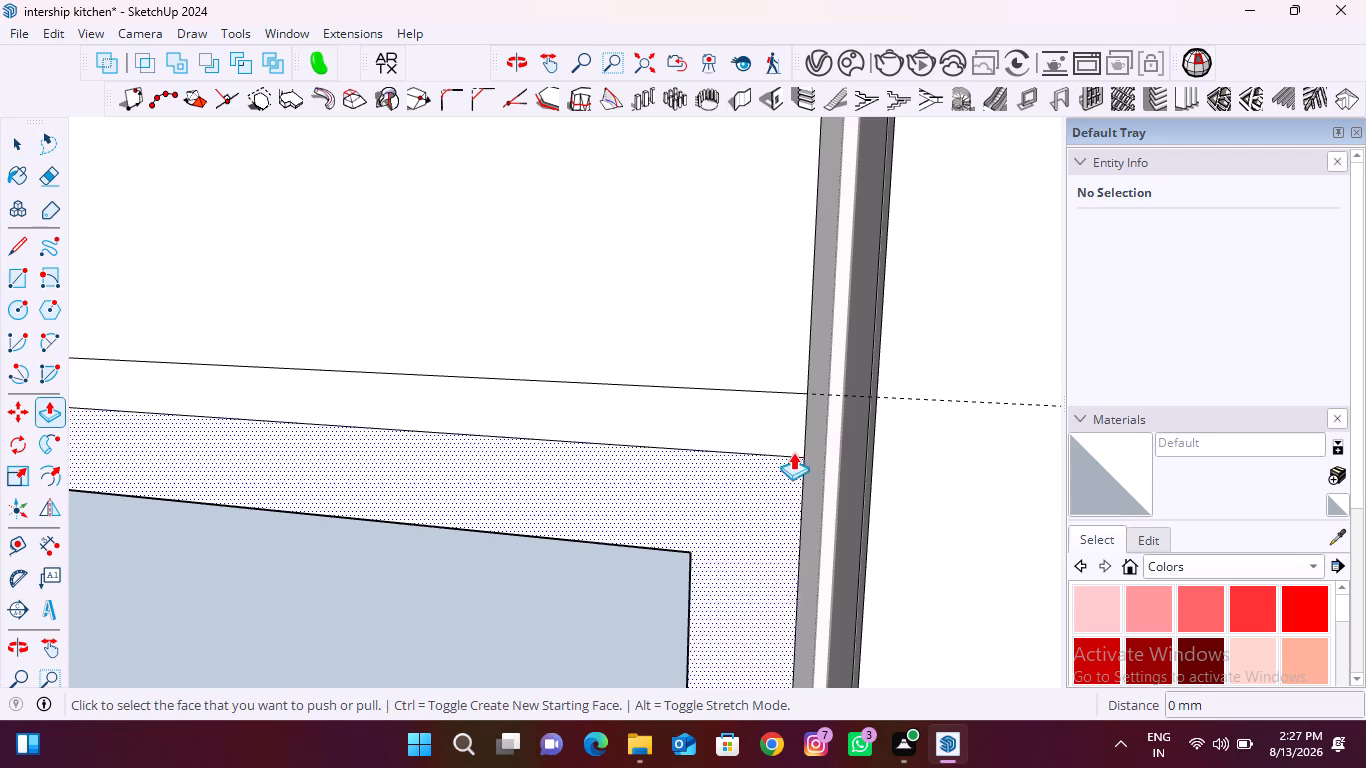
{"action": "left_click", "coordinate": [770, 425]}
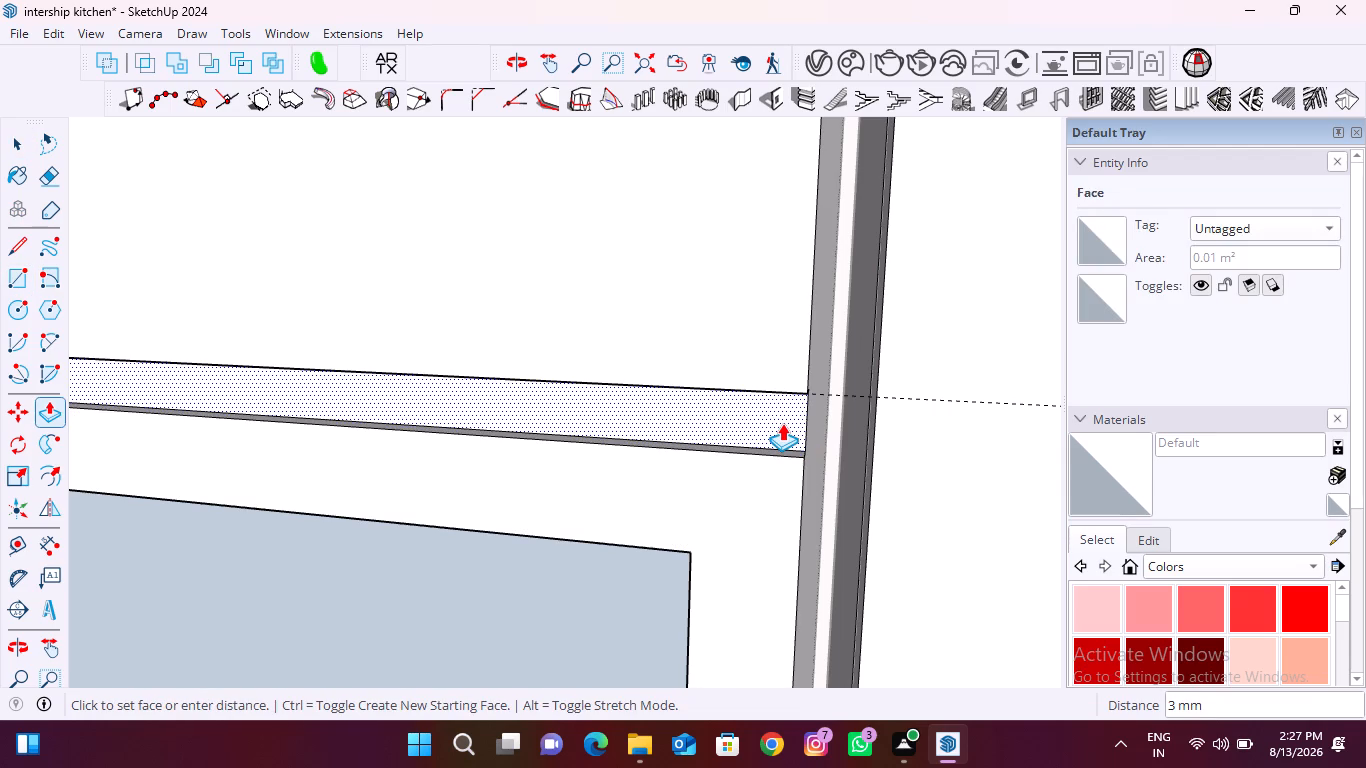
{"action": "type", "text": "18"}
{"action": "key", "text": "Return"}
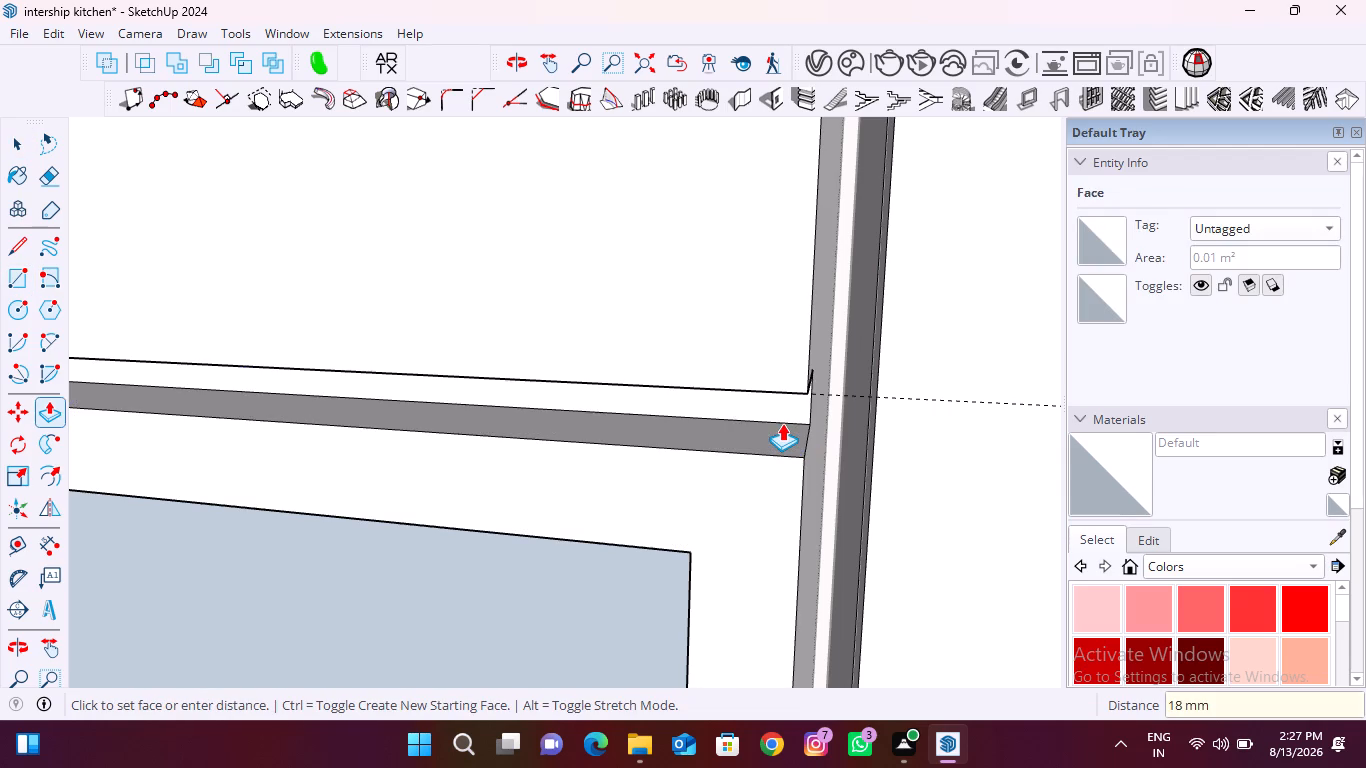
{"action": "scroll", "coordinate": [840, 423], "scroll_direction": "down", "scroll_amount": 16}
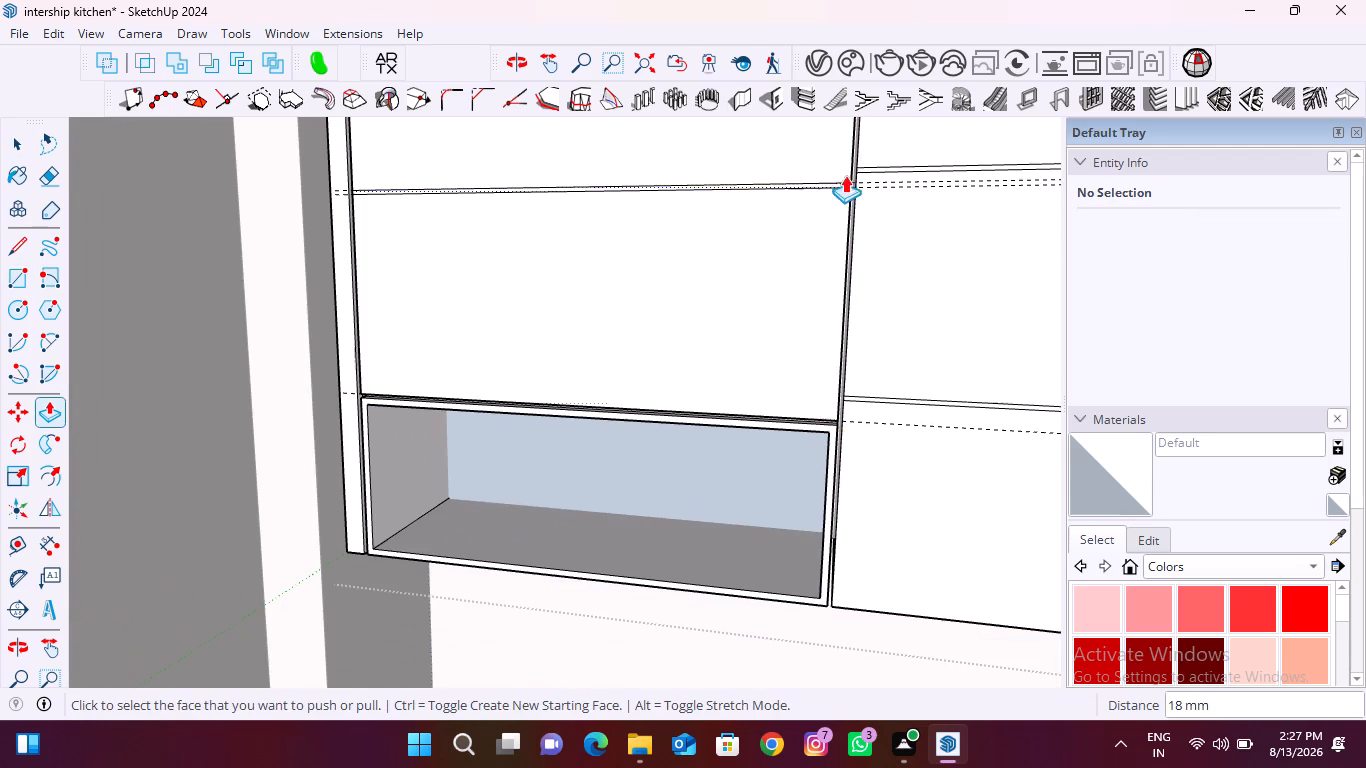
{"action": "scroll", "coordinate": [845, 154], "scroll_direction": "up", "scroll_amount": 18}
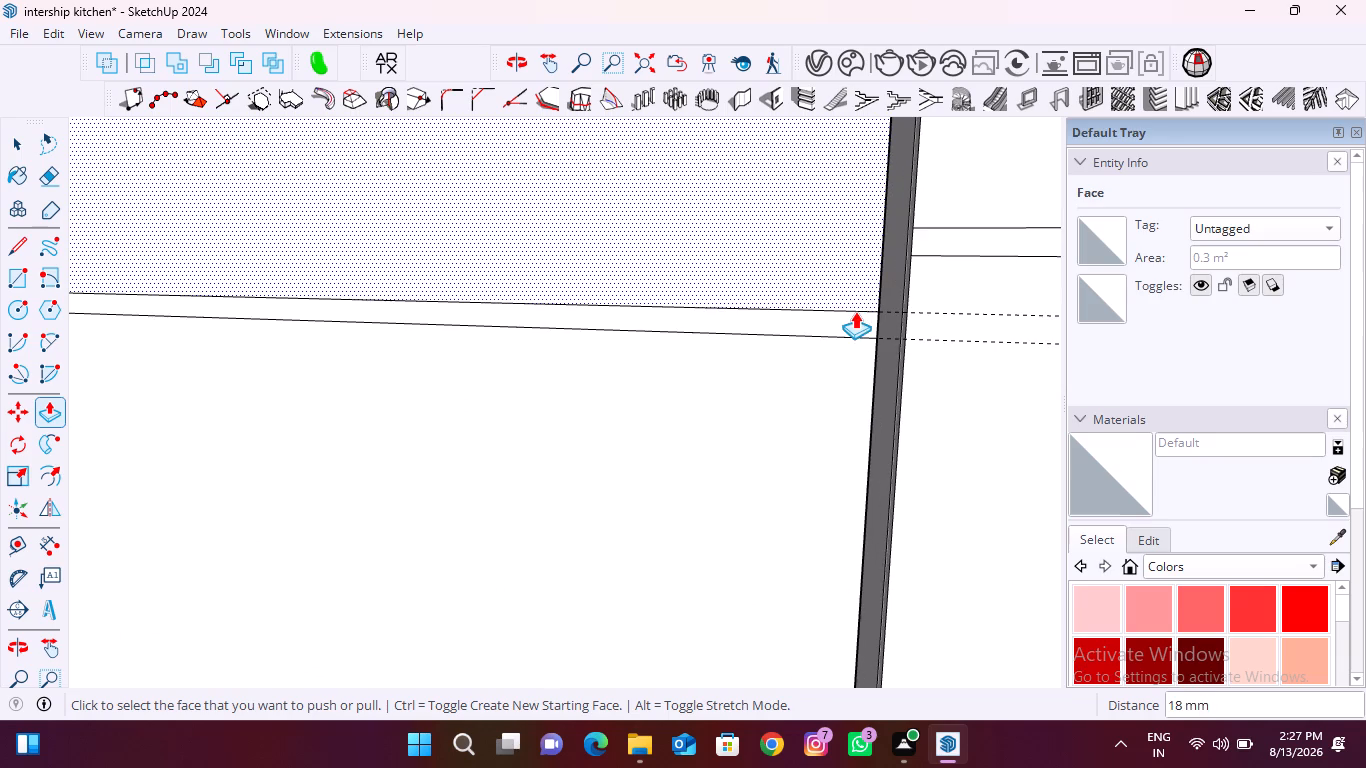
{"action": "double_click", "coordinate": [853, 319]}
{"action": "scroll", "coordinate": [828, 308], "scroll_direction": "down", "scroll_amount": 10}
{"action": "key", "text": "space"}
Delete all construction guides in the model and close the first cabinet's group.
{"action": "scroll", "coordinate": [828, 308], "scroll_direction": "down", "scroll_amount": 17}
{"action": "middle_click_drag", "start_coordinate": [752, 433], "coordinate": [870, 309]}
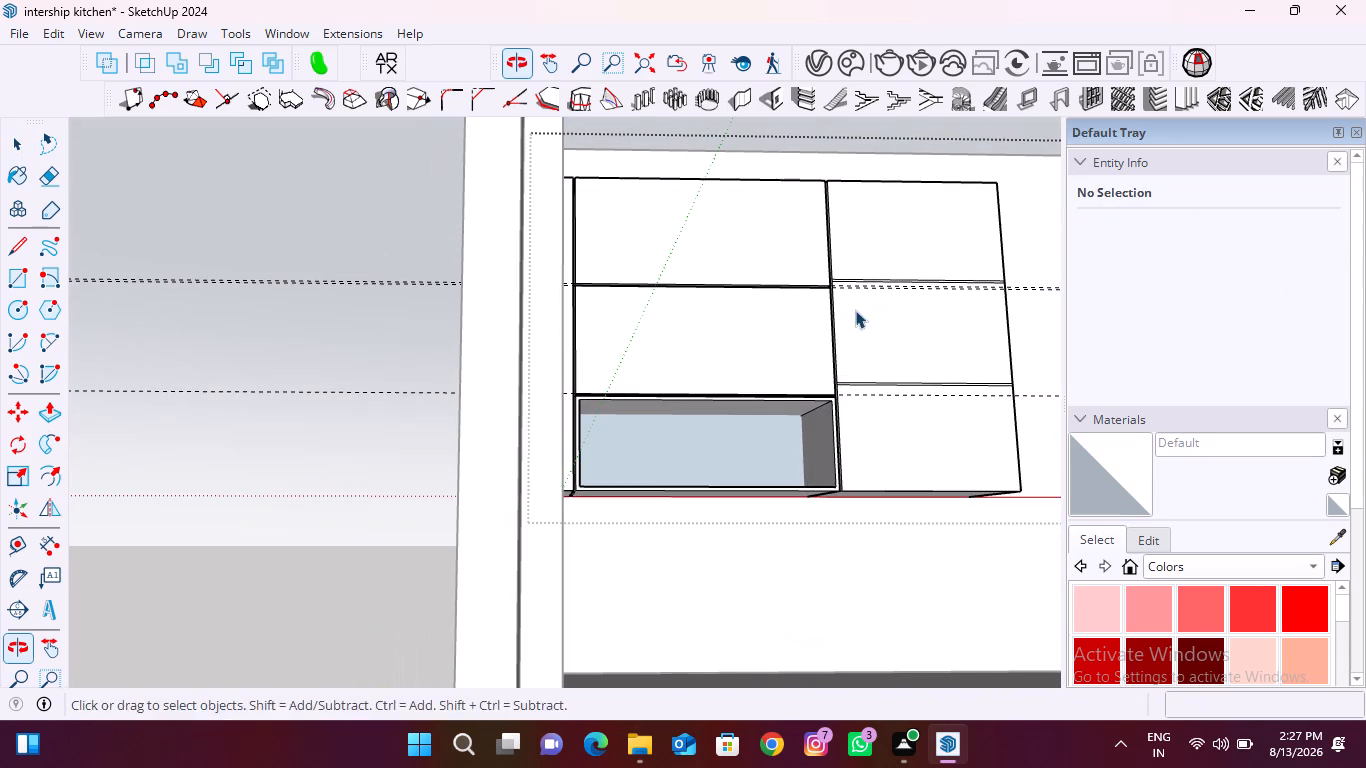
{"action": "left_click", "coordinate": [63, 35]}
{"action": "left_click", "coordinate": [120, 232]}
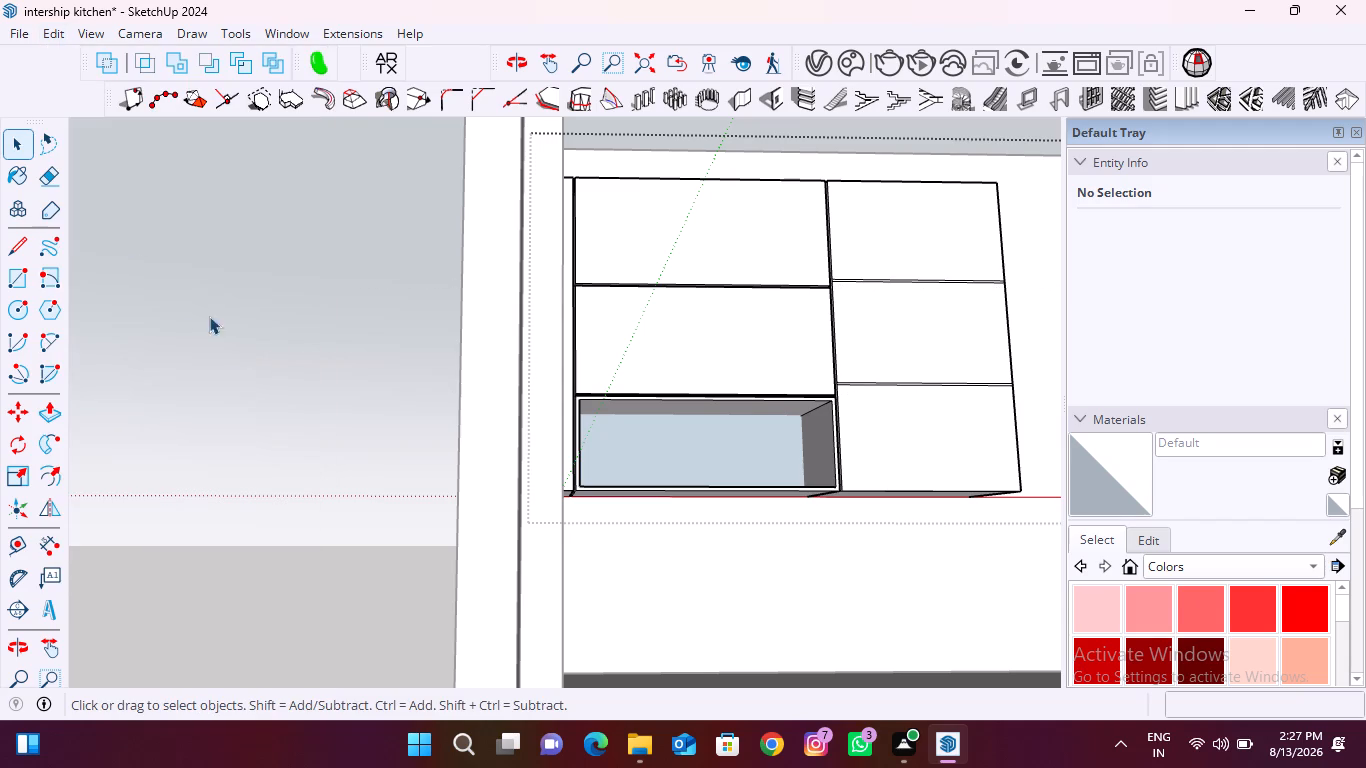
{"action": "left_click", "coordinate": [359, 455]}
Open the second cabinet's group and push the upper 7 mm strip on its front 18 mm inward.
{"action": "middle_click_drag", "start_coordinate": [474, 395], "coordinate": [392, 439]}
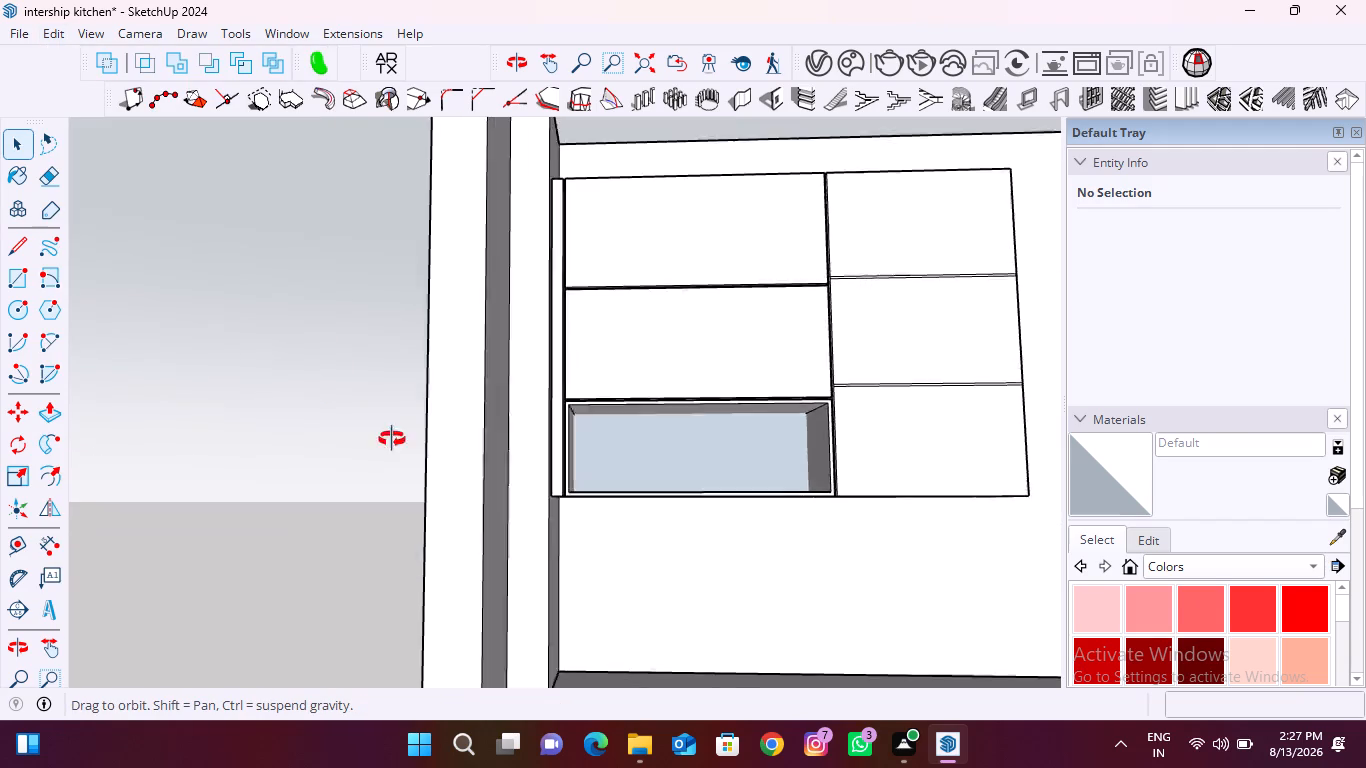
{"action": "middle_click_drag", "start_coordinate": [392, 439], "coordinate": [445, 459]}
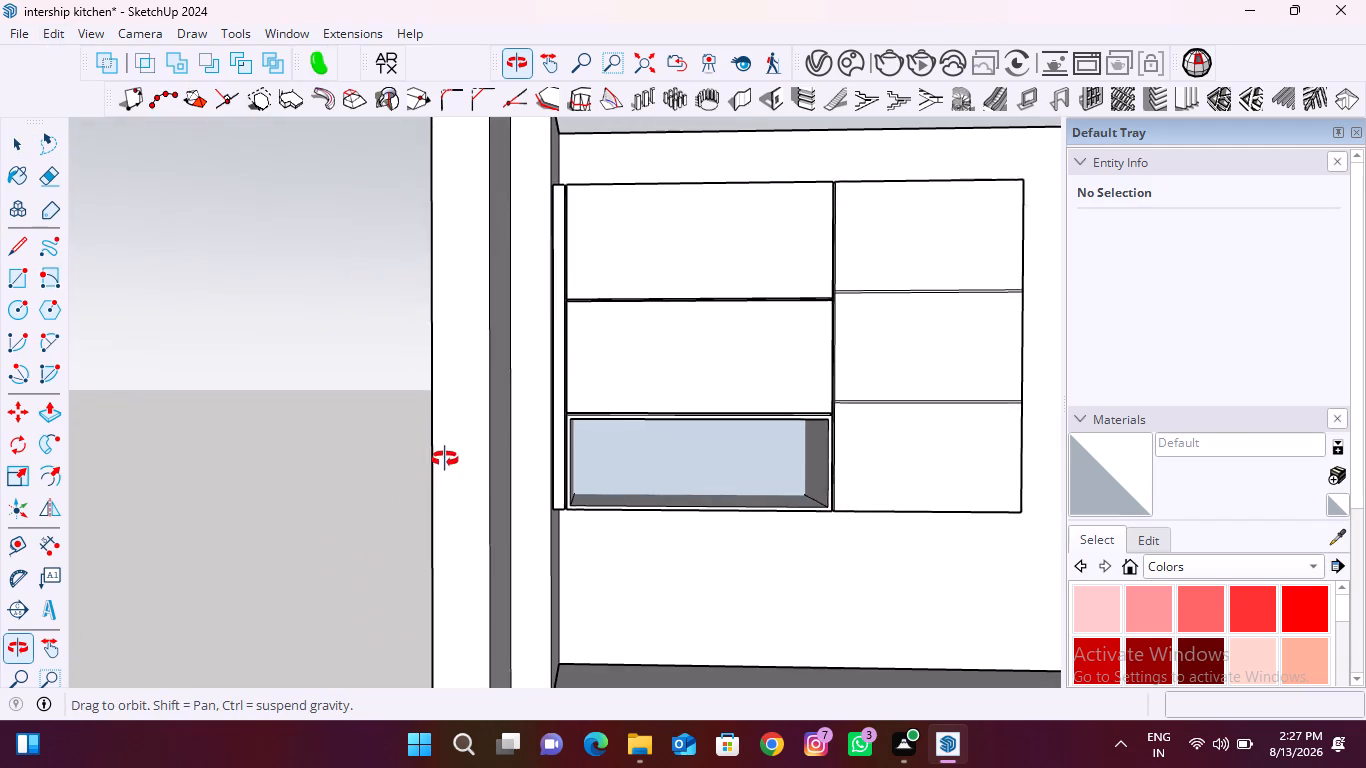
{"action": "middle_click_drag", "start_coordinate": [445, 459], "coordinate": [445, 462]}
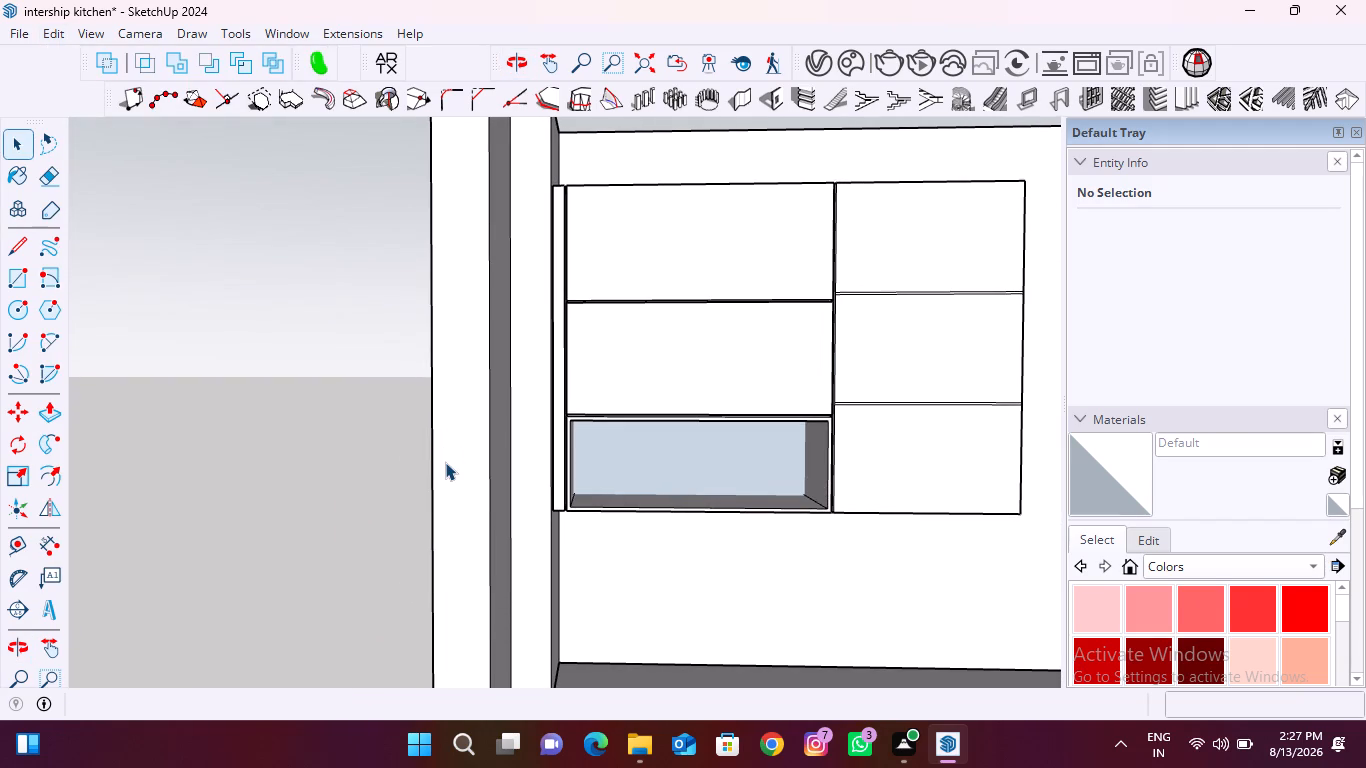
{"action": "scroll", "coordinate": [322, 410], "scroll_direction": "down", "scroll_amount": 2}
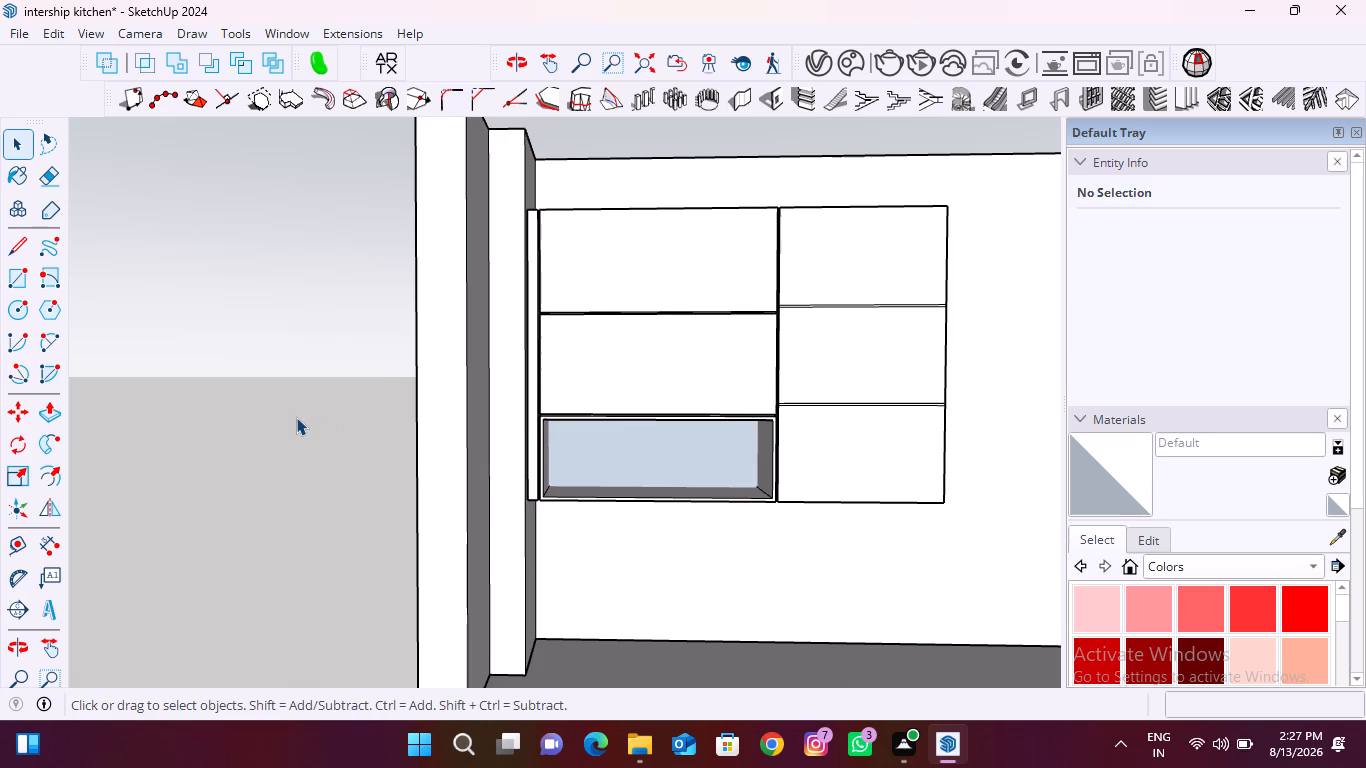
{"action": "scroll", "coordinate": [296, 417], "scroll_direction": "down", "scroll_amount": 2}
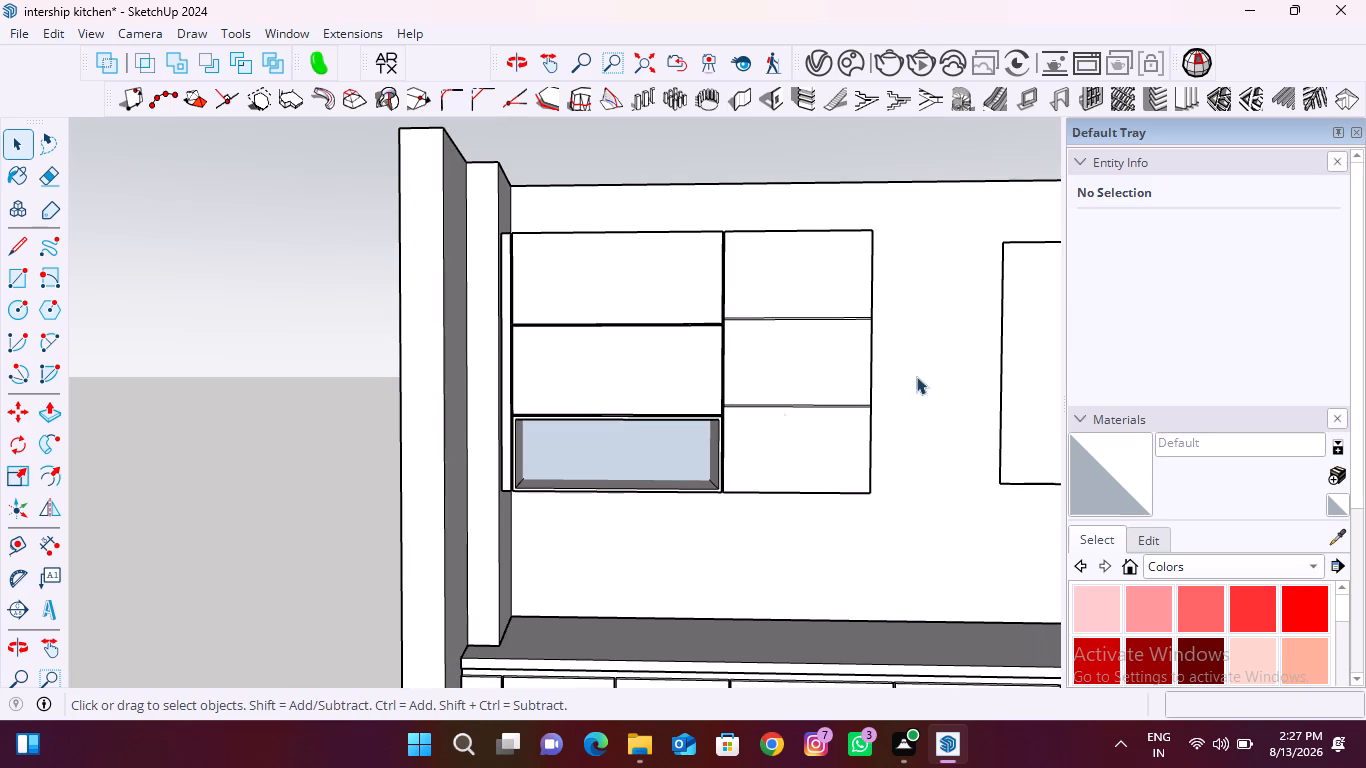
{"action": "scroll", "coordinate": [860, 313], "scroll_direction": "up", "scroll_amount": 10}
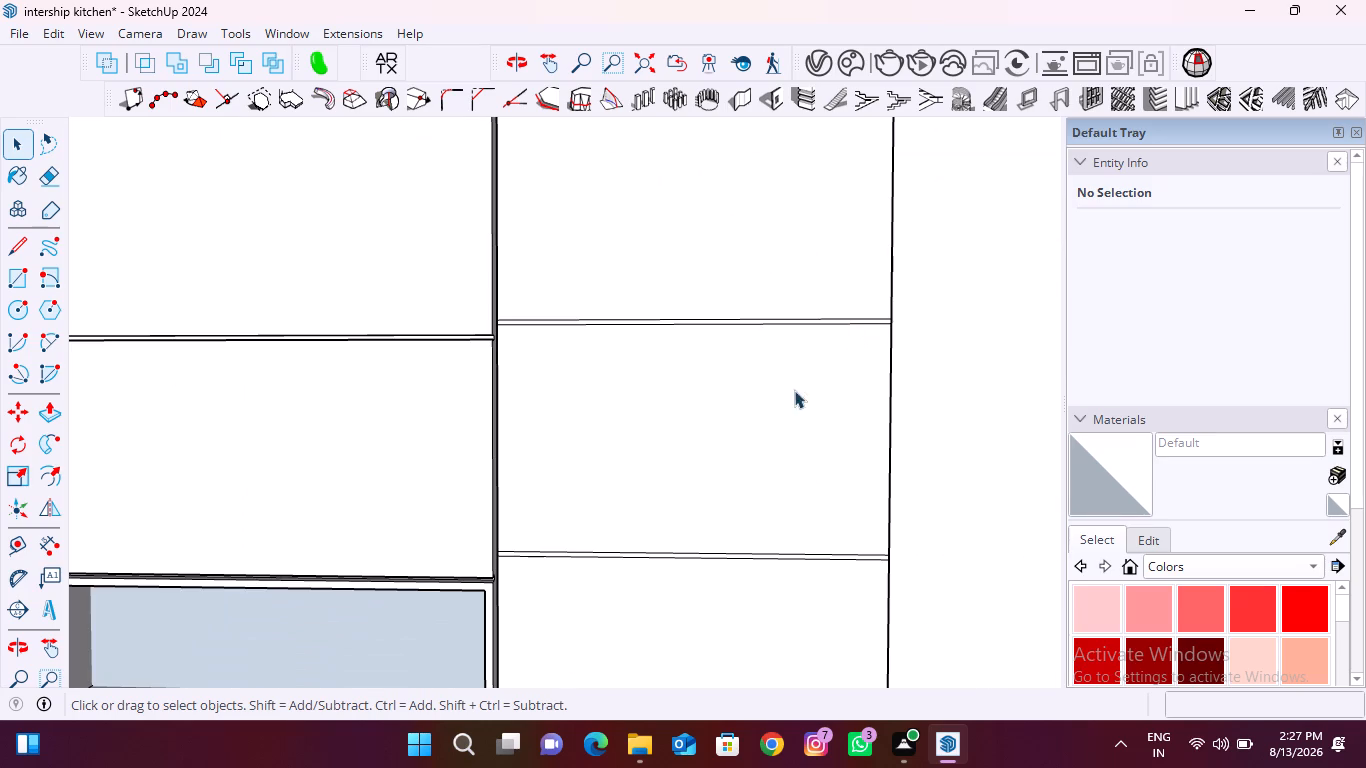
{"action": "double_click", "coordinate": [780, 423]}
{"action": "key", "text": "p"}
{"action": "scroll", "coordinate": [864, 305], "scroll_direction": "up", "scroll_amount": 8}
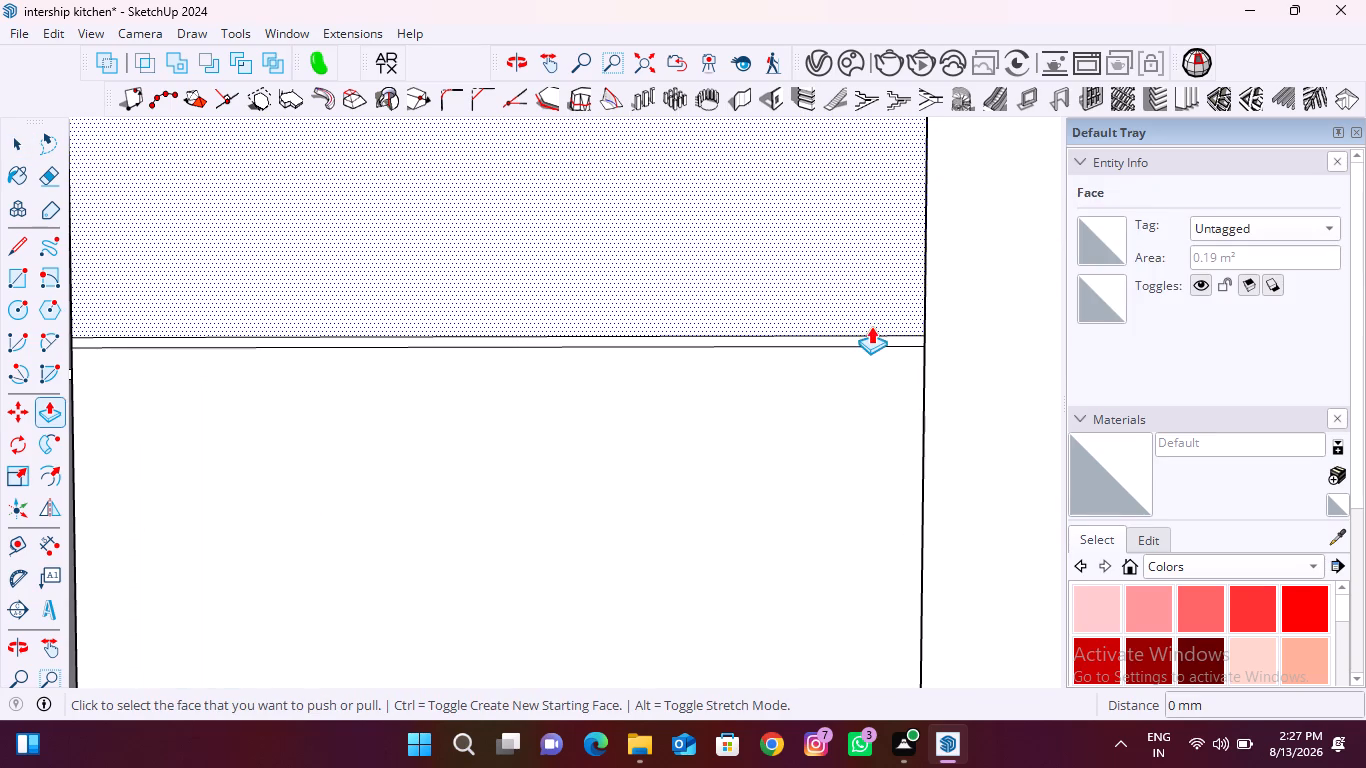
{"action": "double_click", "coordinate": [871, 337]}
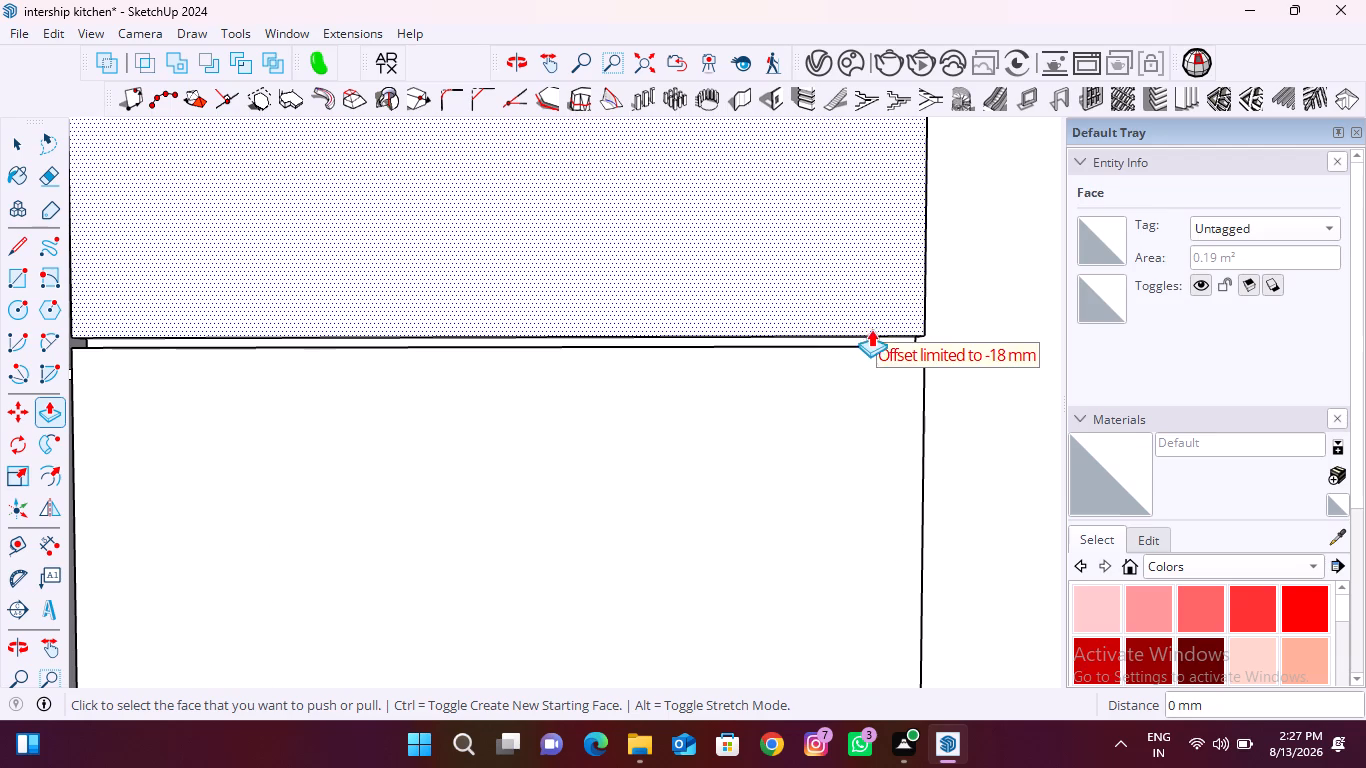
Push the lower 7 mm strip on the second cabinet's front 18 mm inward.
{"action": "scroll", "coordinate": [824, 283], "scroll_direction": "down", "scroll_amount": 9}
{"action": "scroll", "coordinate": [836, 526], "scroll_direction": "up", "scroll_amount": 5}
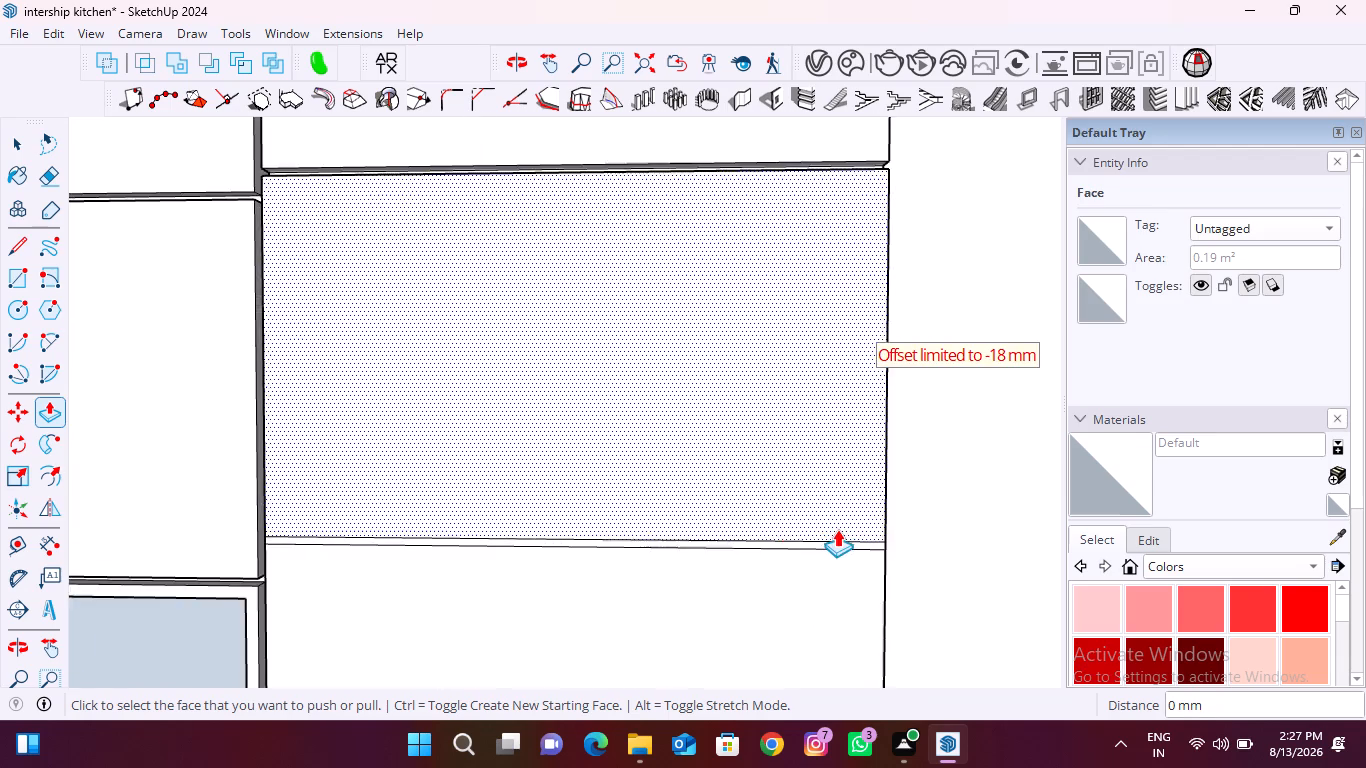
{"action": "scroll", "coordinate": [837, 529], "scroll_direction": "up", "scroll_amount": 4}
{"action": "double_click", "coordinate": [861, 556]}
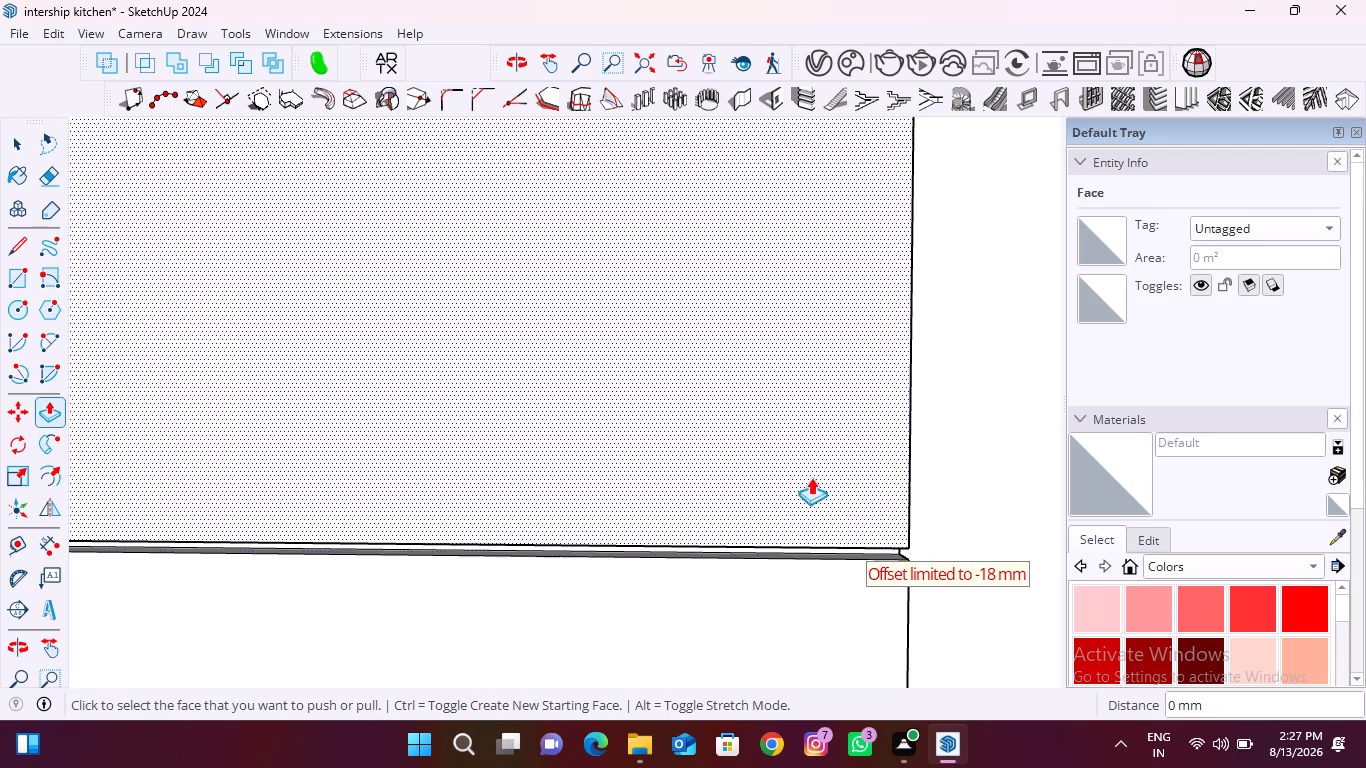
{"action": "scroll", "coordinate": [809, 454], "scroll_direction": "down", "scroll_amount": 4}
{"action": "key", "text": "space"}
{"action": "scroll", "coordinate": [794, 393], "scroll_direction": "down", "scroll_amount": 12}
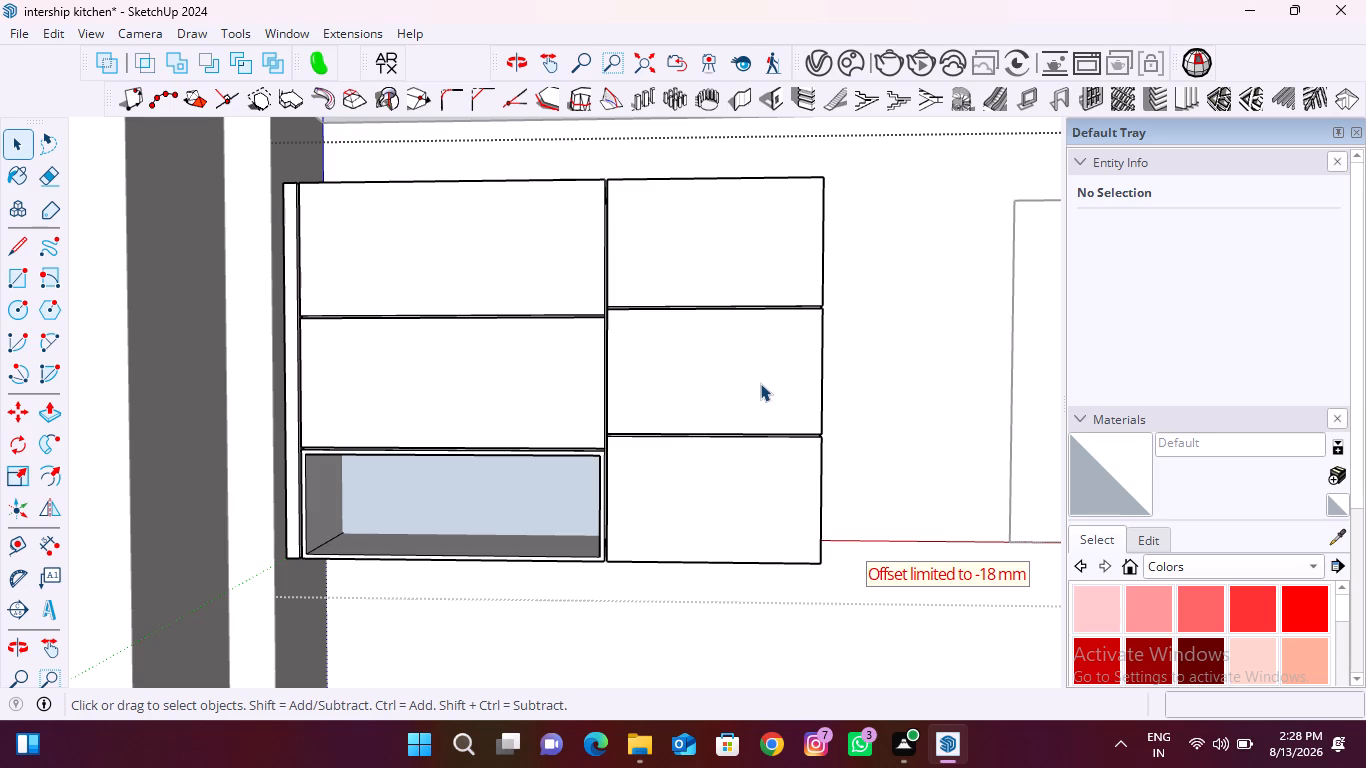
{"action": "scroll", "coordinate": [720, 366], "scroll_direction": "down", "scroll_amount": 3}
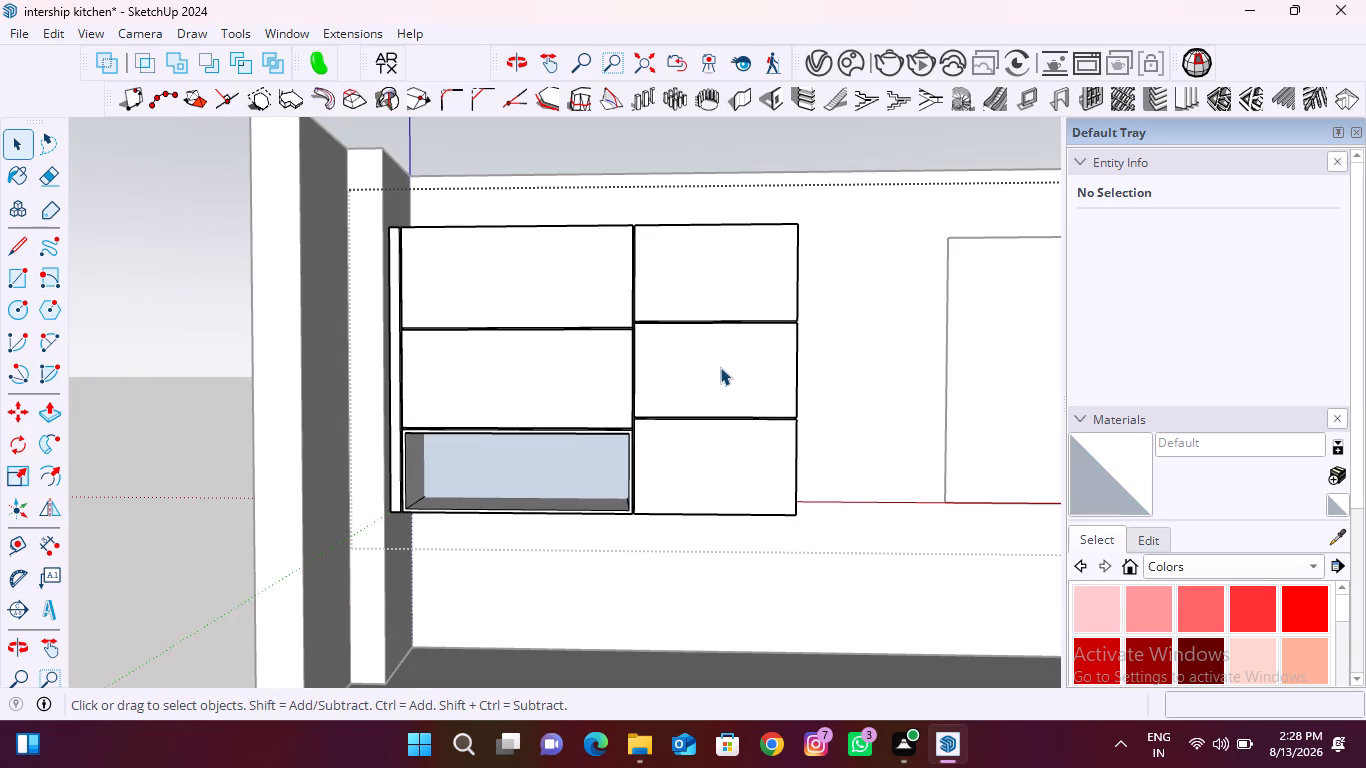
Place a guide along the shutter's back edge on the second cabinet's underside and another guide 25 mm behind it.
{"action": "middle_click_drag", "start_coordinate": [635, 526], "coordinate": [594, 333]}
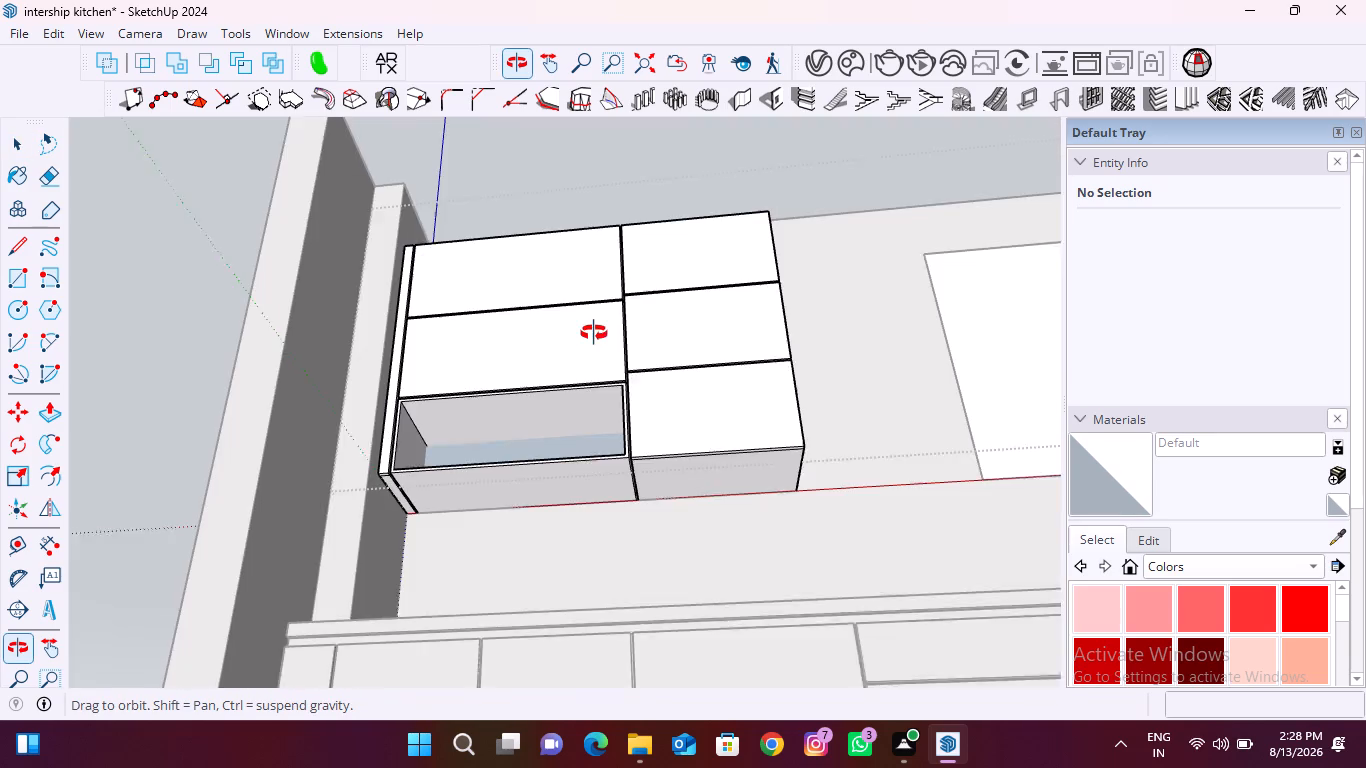
{"action": "middle_click_drag", "start_coordinate": [594, 333], "coordinate": [592, 341]}
{"action": "scroll", "coordinate": [627, 471], "scroll_direction": "up", "scroll_amount": 15}
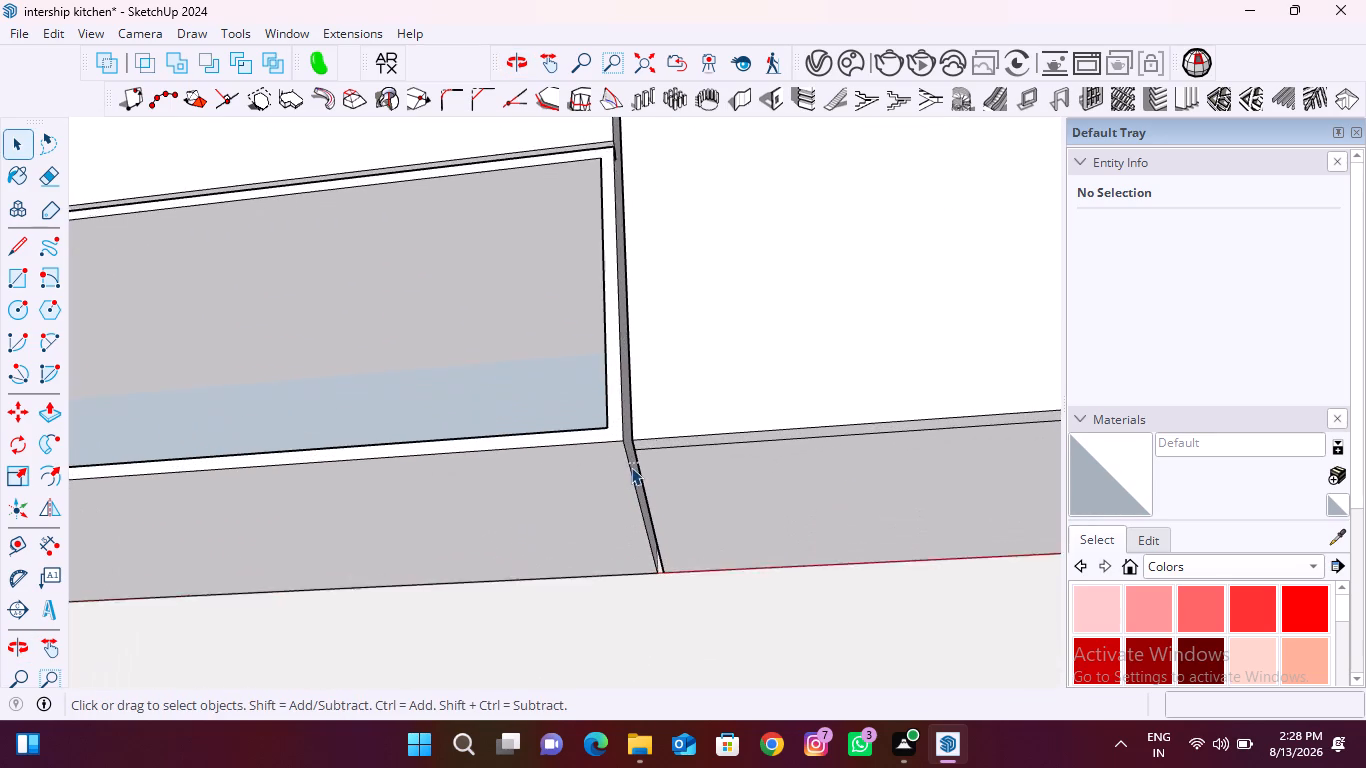
{"action": "scroll", "coordinate": [585, 450], "scroll_direction": "down", "scroll_amount": 4}
{"action": "middle_click_drag", "start_coordinate": [613, 480], "coordinate": [663, 387]}
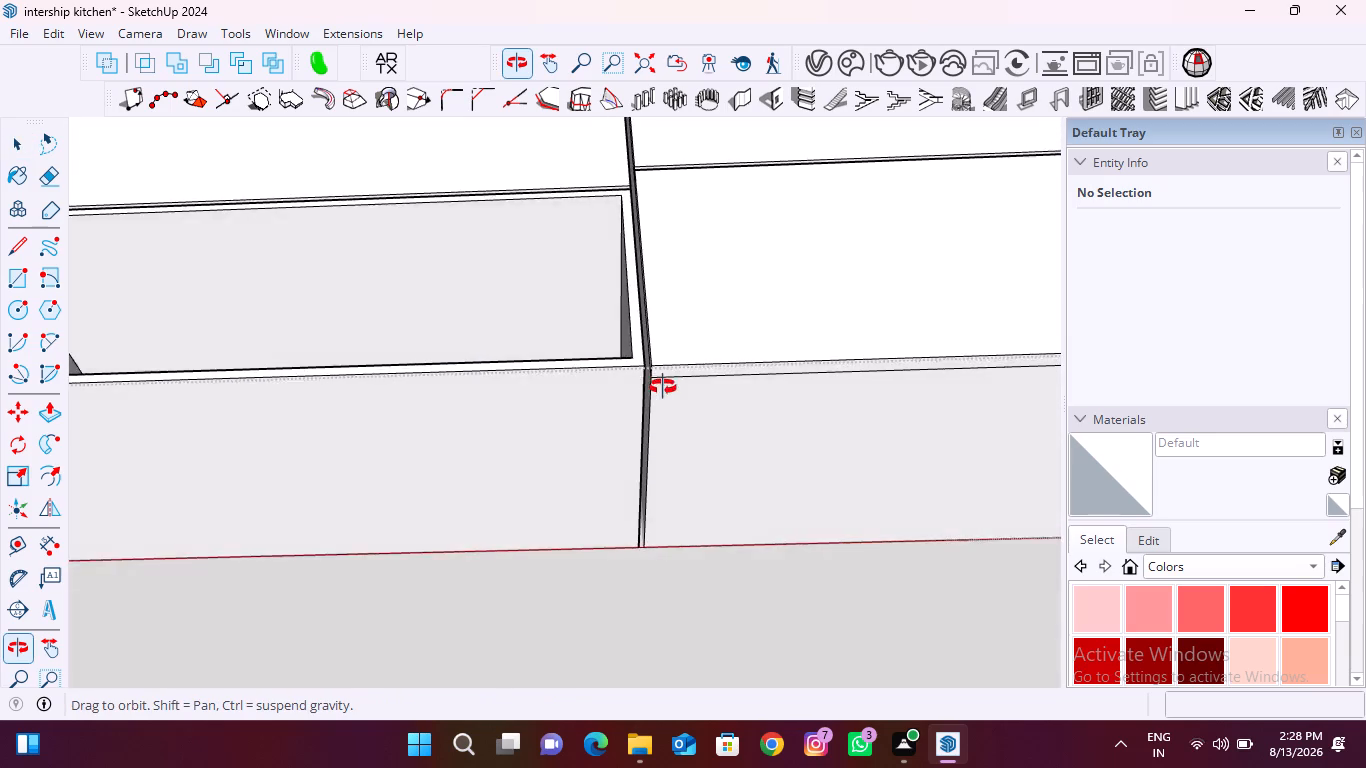
{"action": "middle_click_drag", "start_coordinate": [663, 387], "coordinate": [594, 310]}
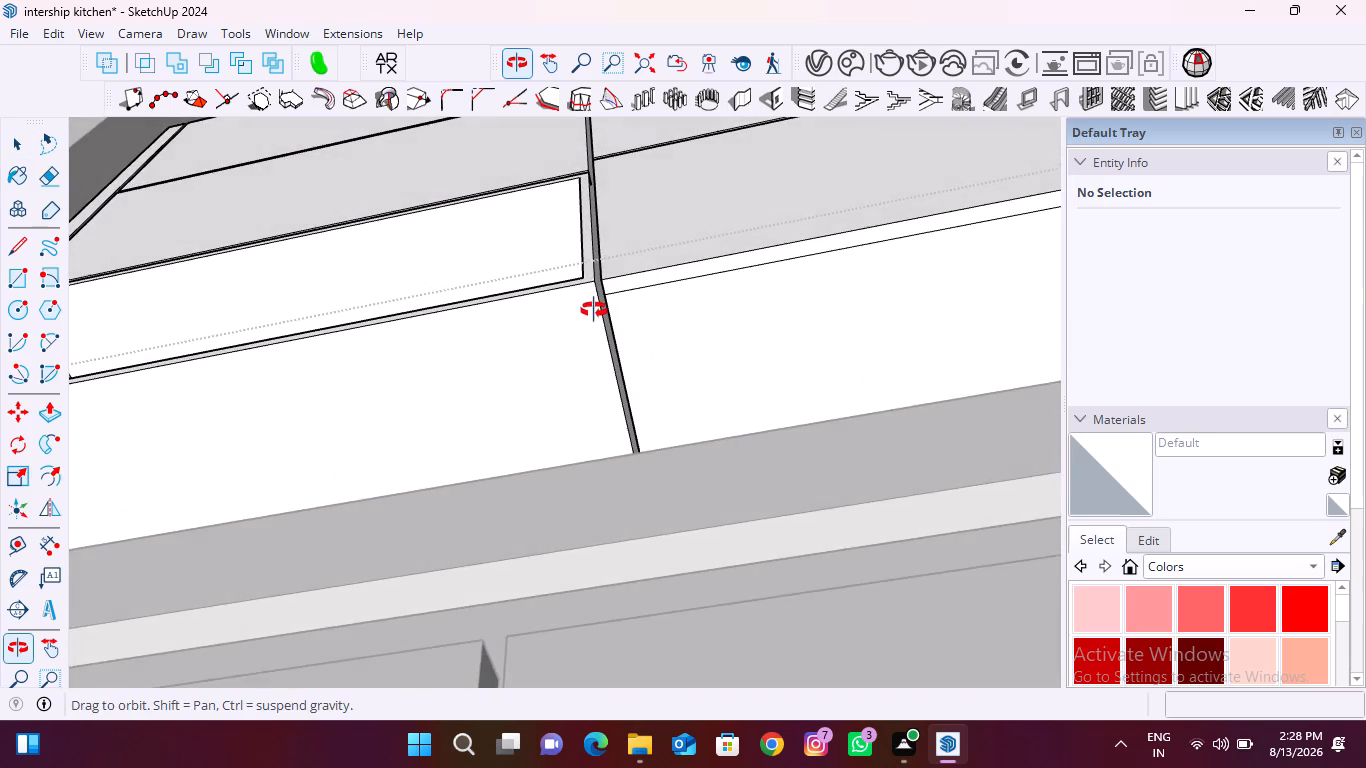
{"action": "middle_click_drag", "start_coordinate": [594, 310], "coordinate": [589, 337]}
{"action": "scroll", "coordinate": [619, 308], "scroll_direction": "up", "scroll_amount": 5}
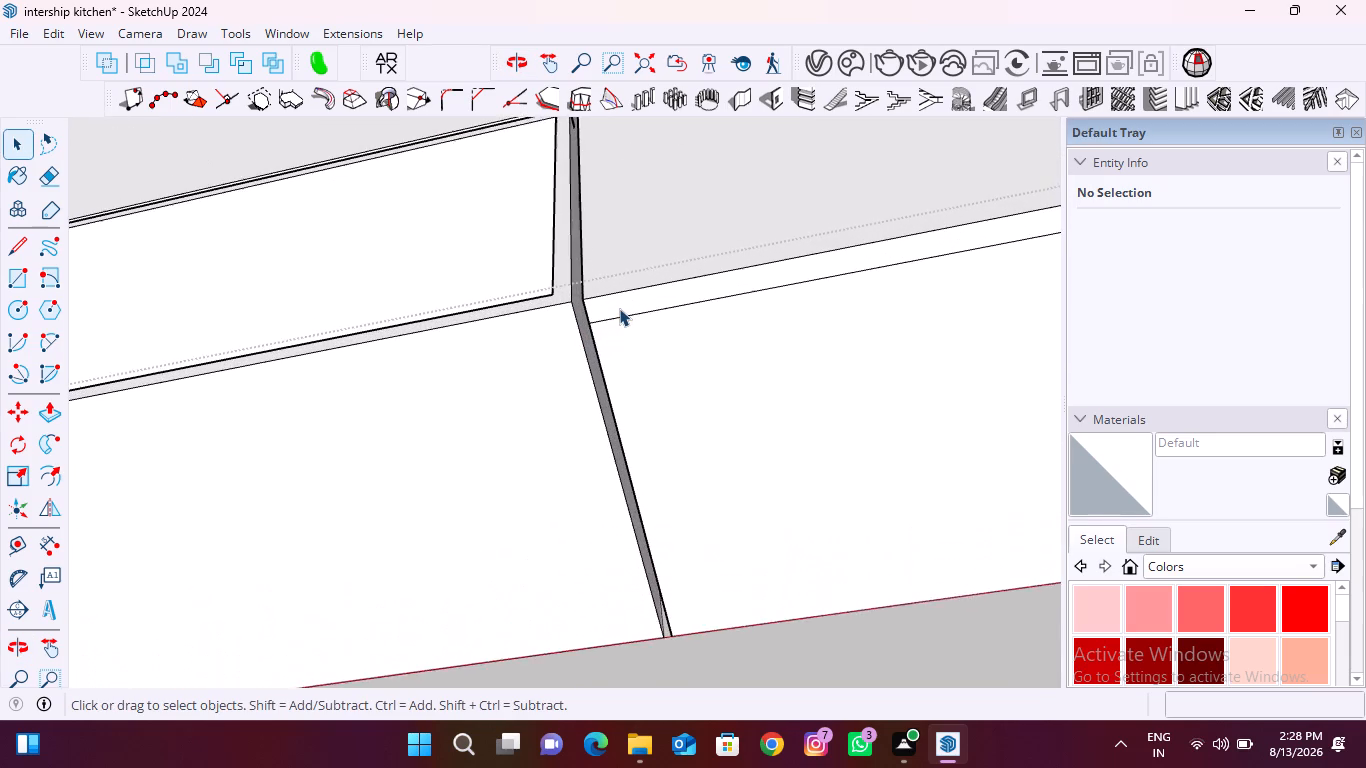
{"action": "scroll", "coordinate": [619, 308], "scroll_direction": "up", "scroll_amount": 3}
{"action": "key", "text": "t"}
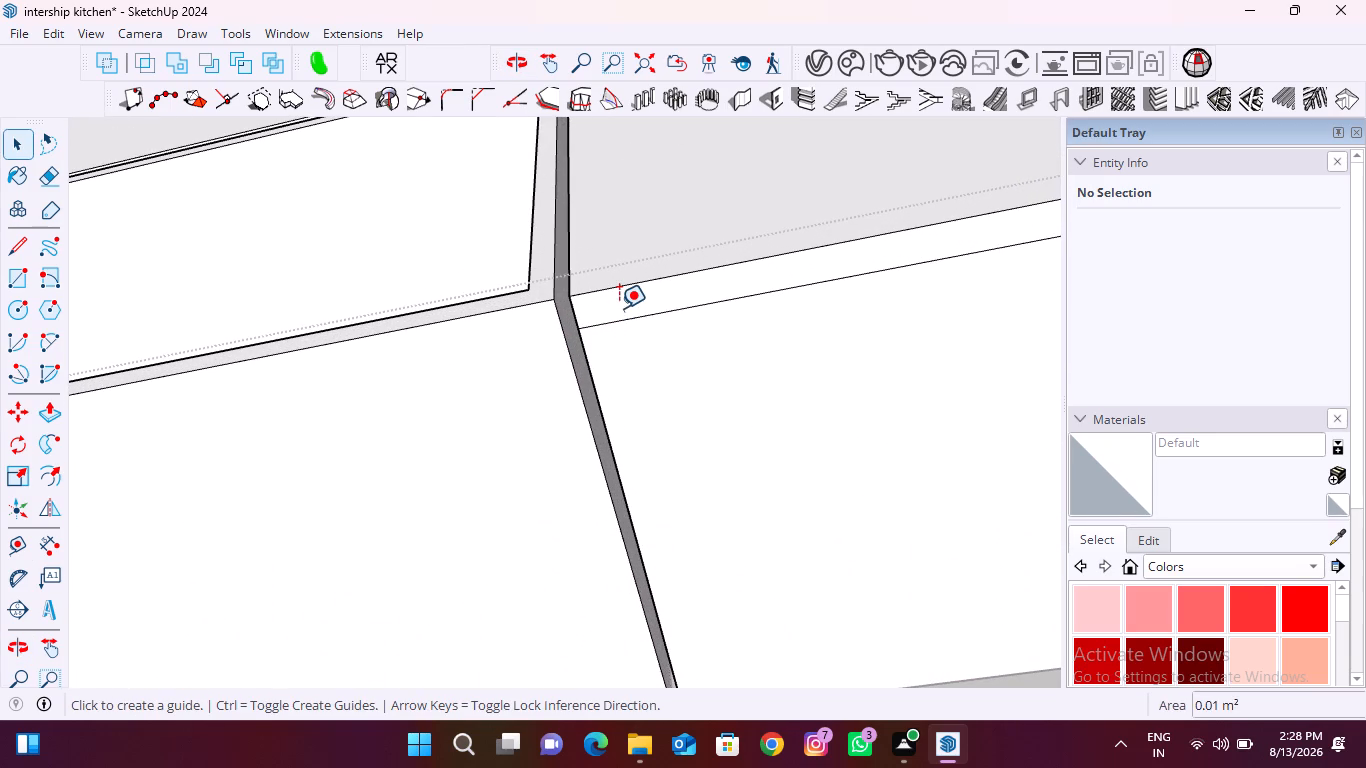
{"action": "left_click", "coordinate": [617, 289]}
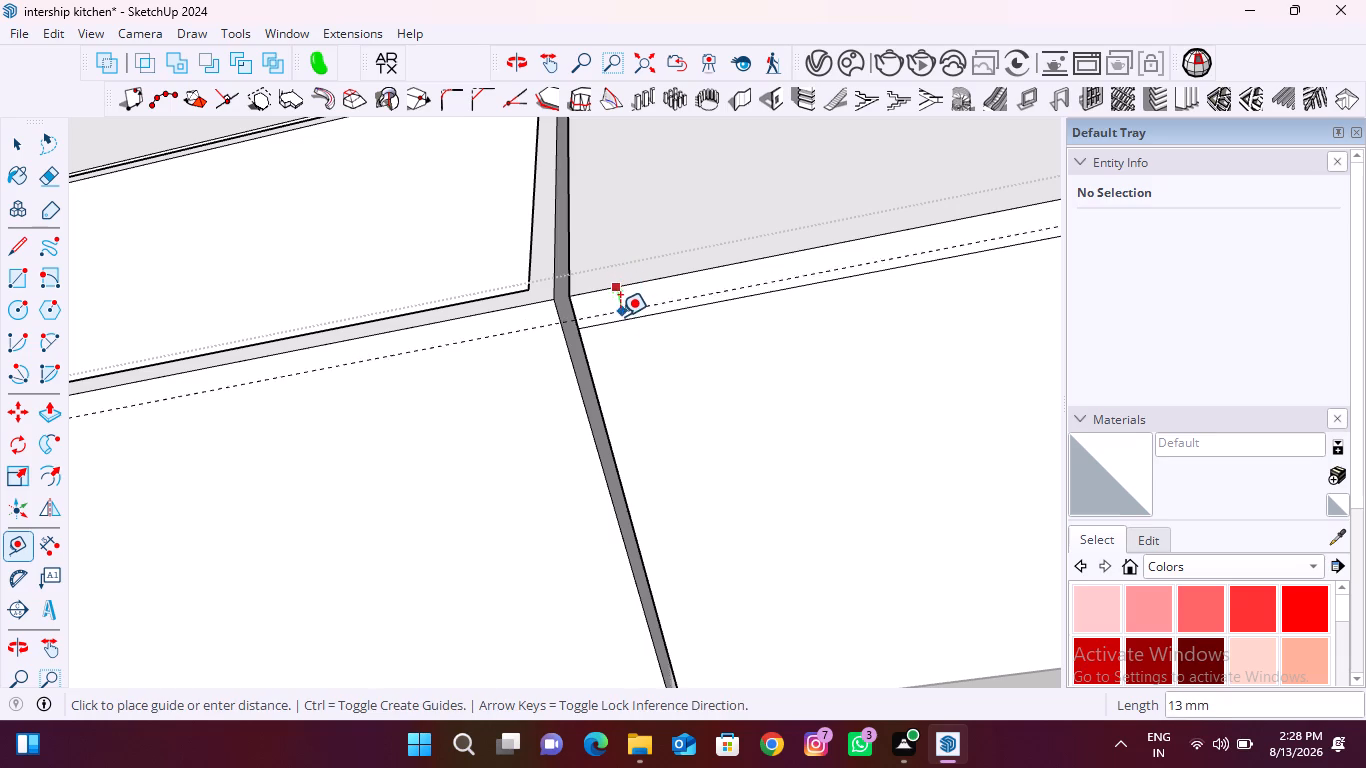
{"action": "left_click", "coordinate": [620, 317]}
{"action": "left_click", "coordinate": [618, 323]}
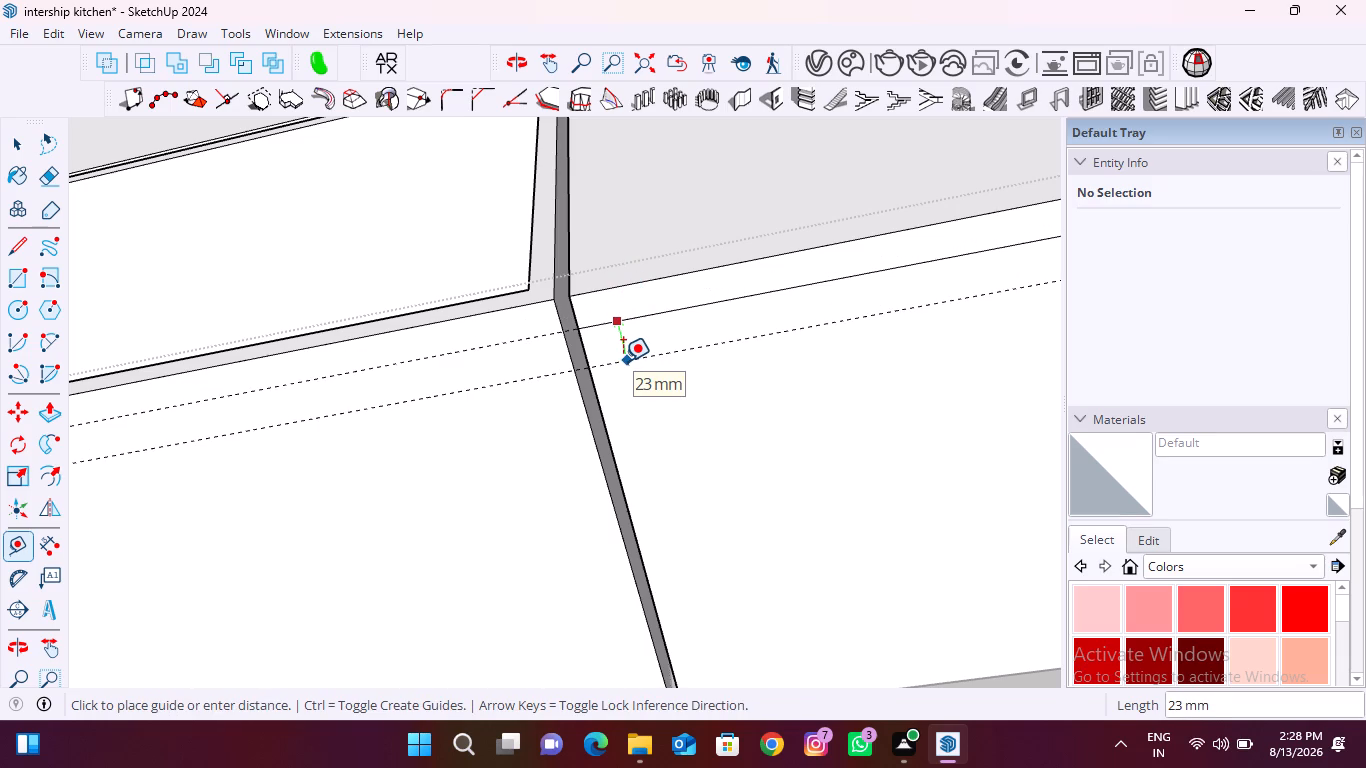
{"action": "type", "text": "25"}
{"action": "key", "text": "Return"}
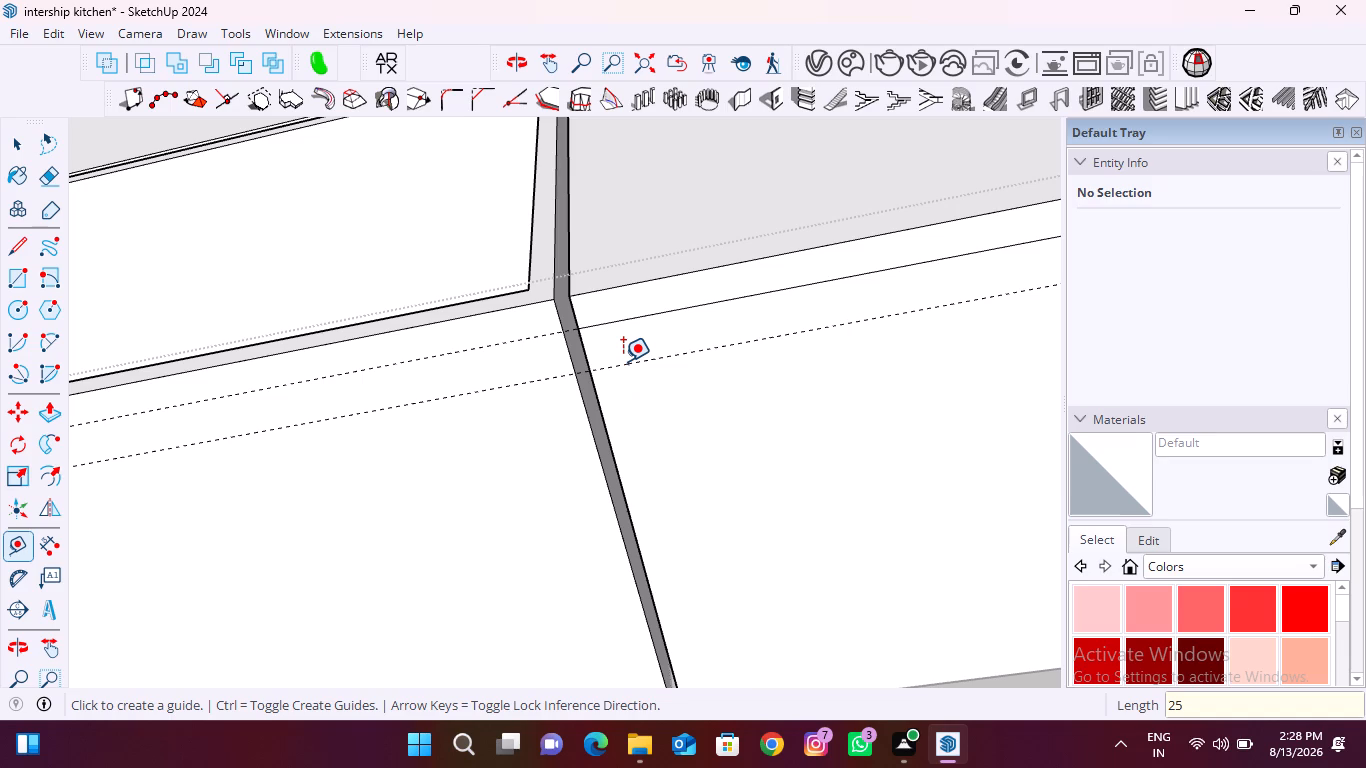
Draw a 25 mm by 573 mm rectangle across the second cabinet's underside between the two guides.
{"action": "key", "text": "r"}
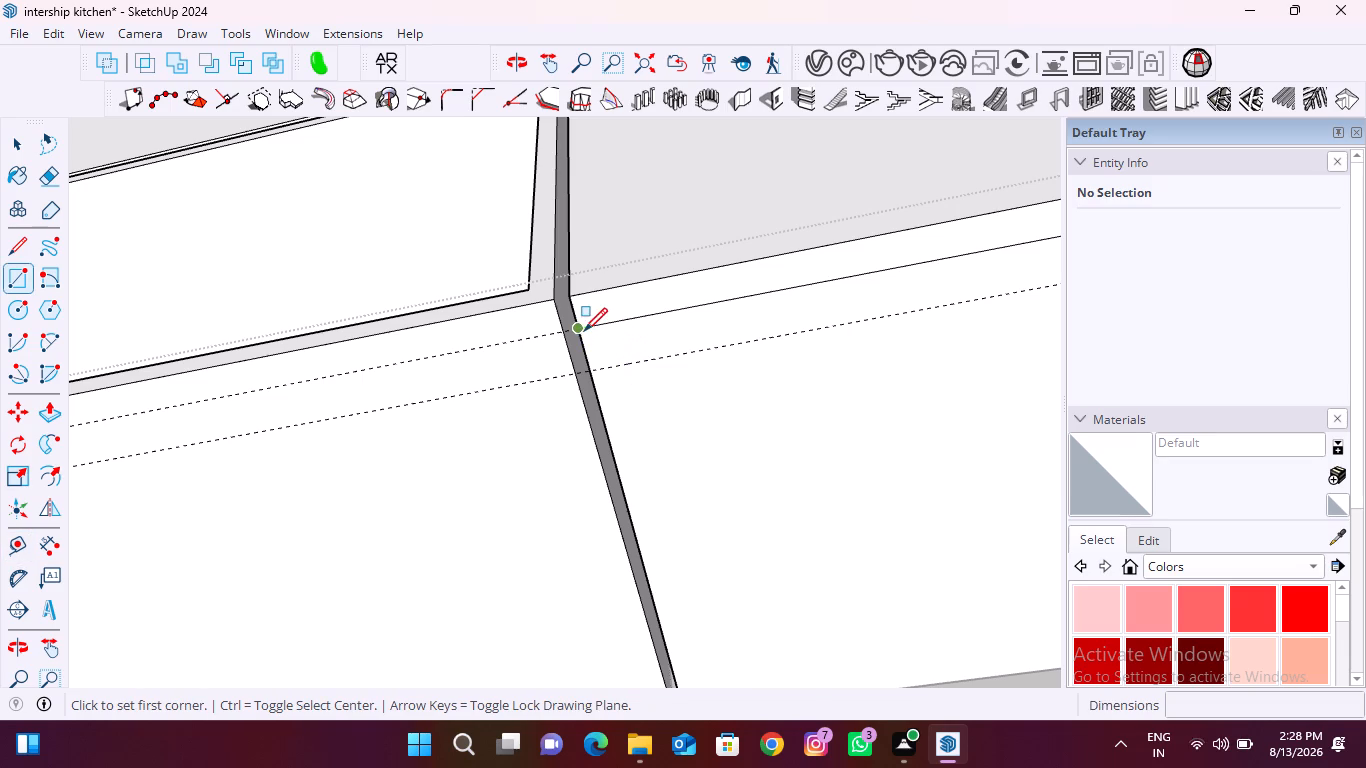
{"action": "left_click", "coordinate": [584, 331]}
{"action": "scroll", "coordinate": [424, 356], "scroll_direction": "down", "scroll_amount": 13}
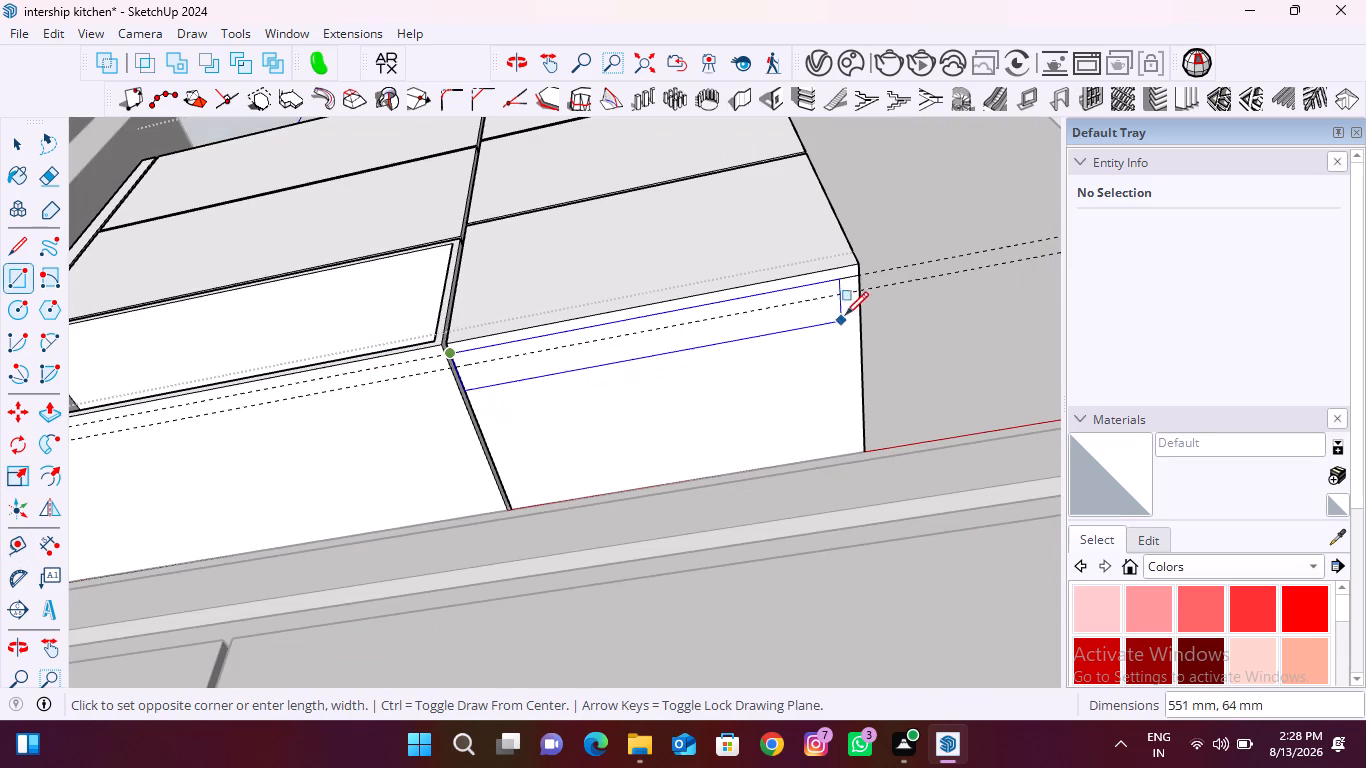
{"action": "scroll", "coordinate": [858, 293], "scroll_direction": "up", "scroll_amount": 12}
{"action": "left_click", "coordinate": [863, 289]}
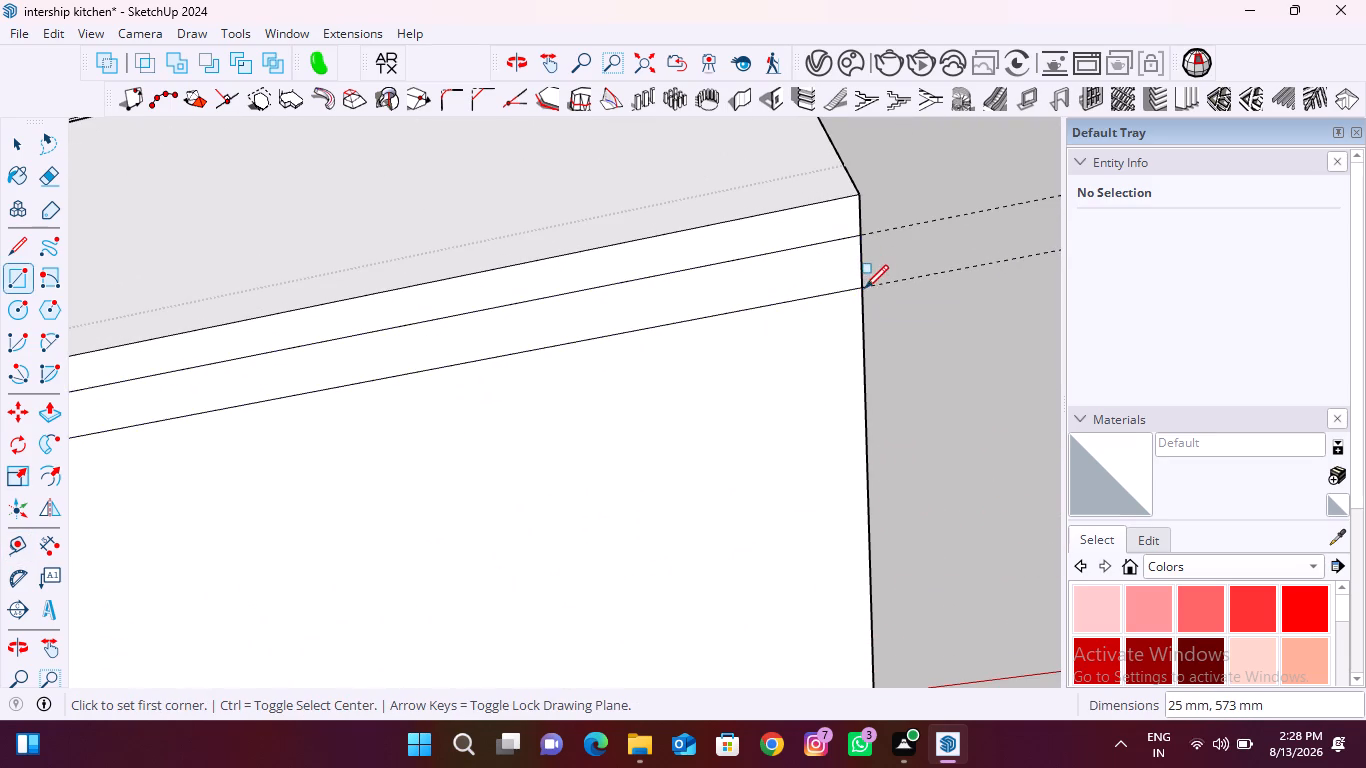
Draw a matching full-width strip across the first cabinet's underside between the two guides.
{"action": "scroll", "coordinate": [873, 287], "scroll_direction": "down", "scroll_amount": 13}
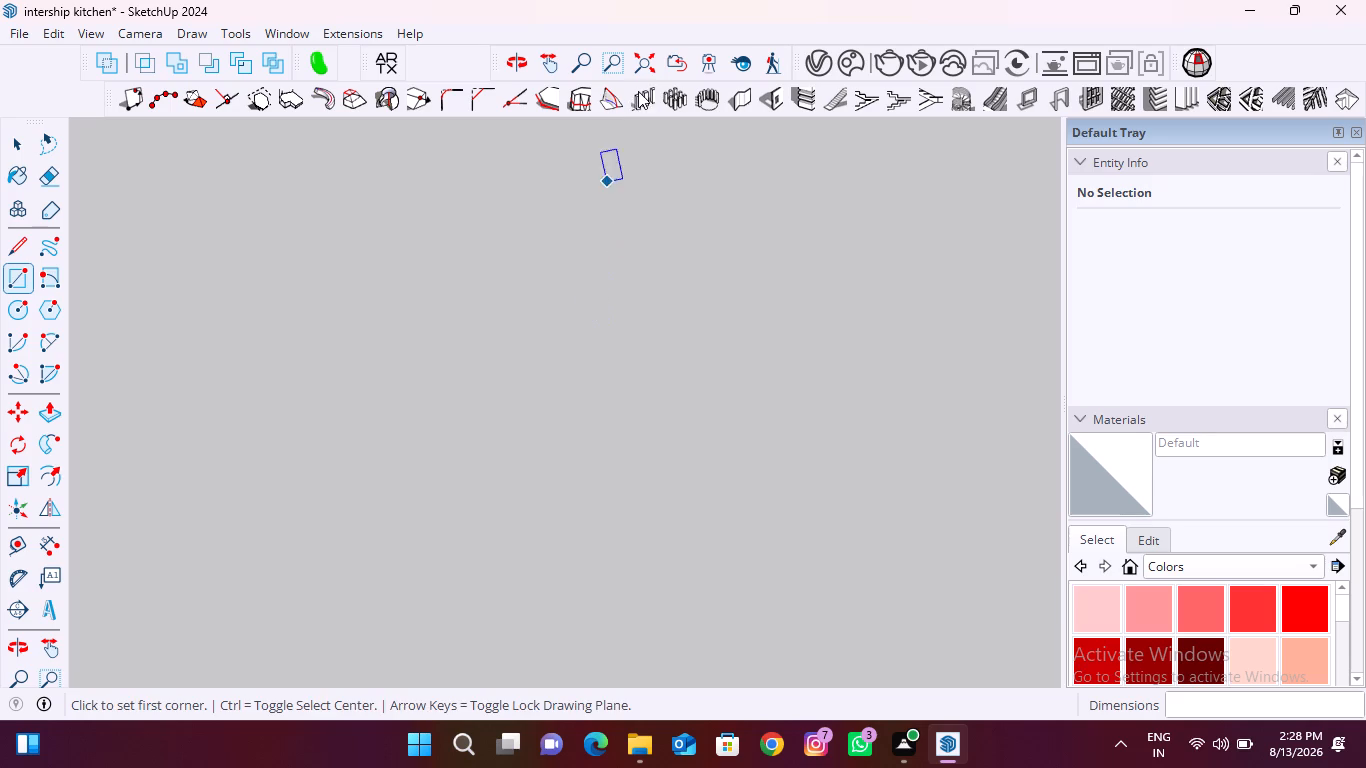
{"action": "left_click", "coordinate": [657, 66]}
{"action": "middle_click_drag", "start_coordinate": [653, 259], "coordinate": [660, 509]}
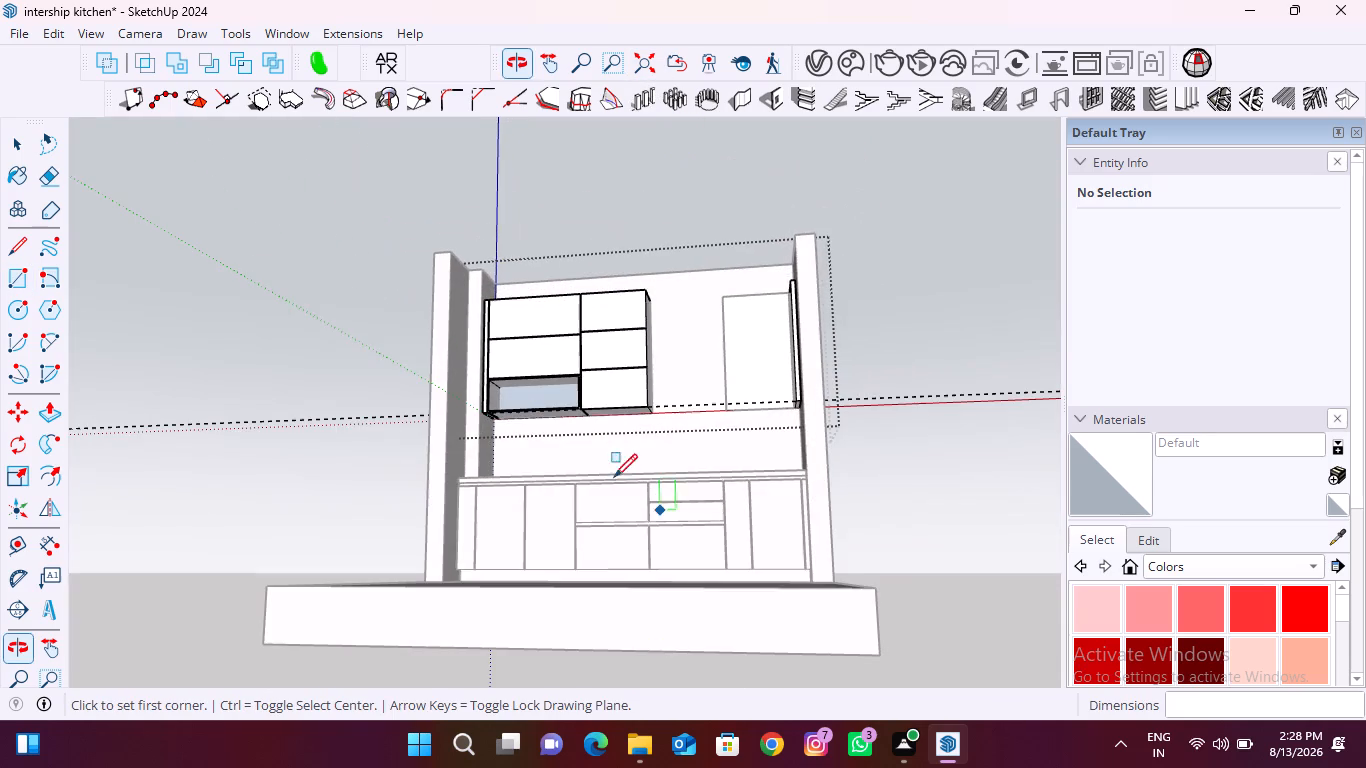
{"action": "scroll", "coordinate": [553, 381], "scroll_direction": "up", "scroll_amount": 13}
{"action": "middle_click_drag", "start_coordinate": [588, 467], "coordinate": [667, 335]}
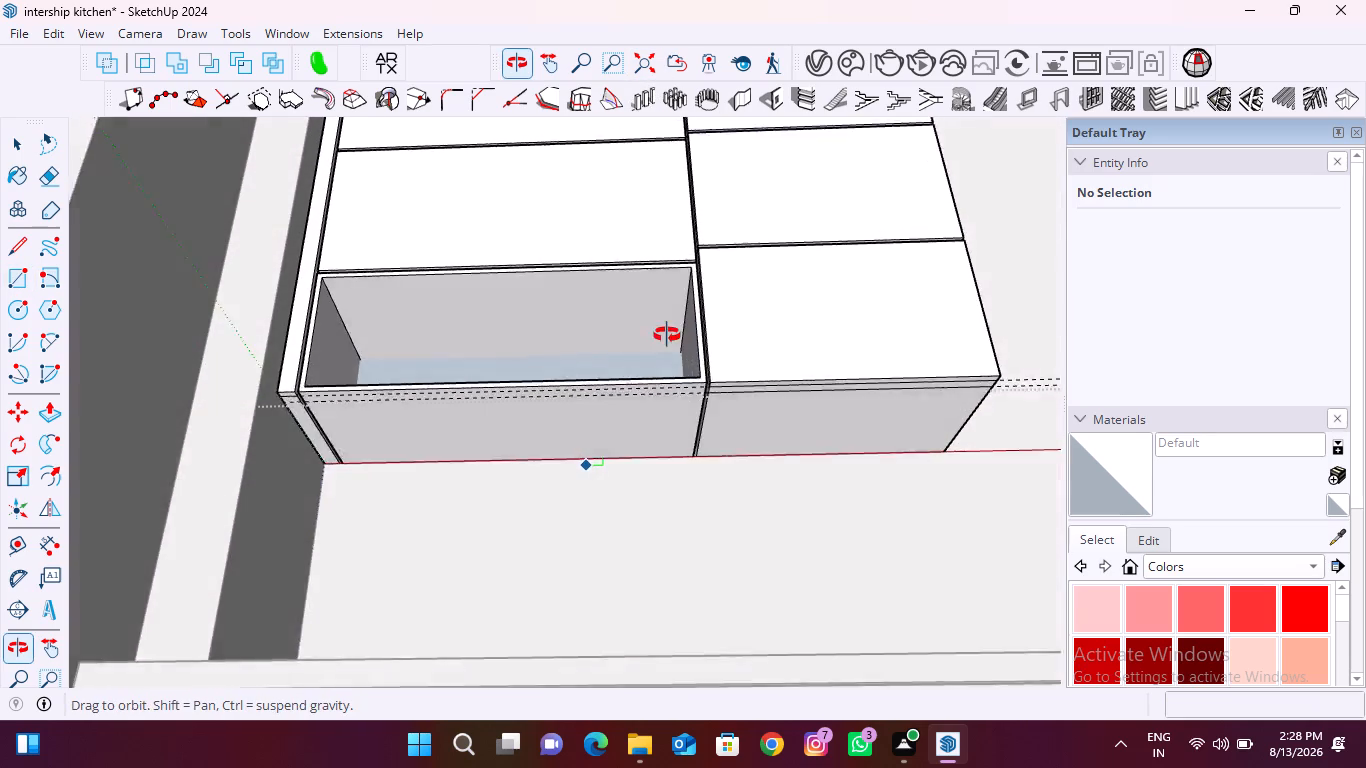
{"action": "middle_click_drag", "start_coordinate": [667, 335], "coordinate": [670, 333]}
{"action": "scroll", "coordinate": [295, 380], "scroll_direction": "up", "scroll_amount": 20}
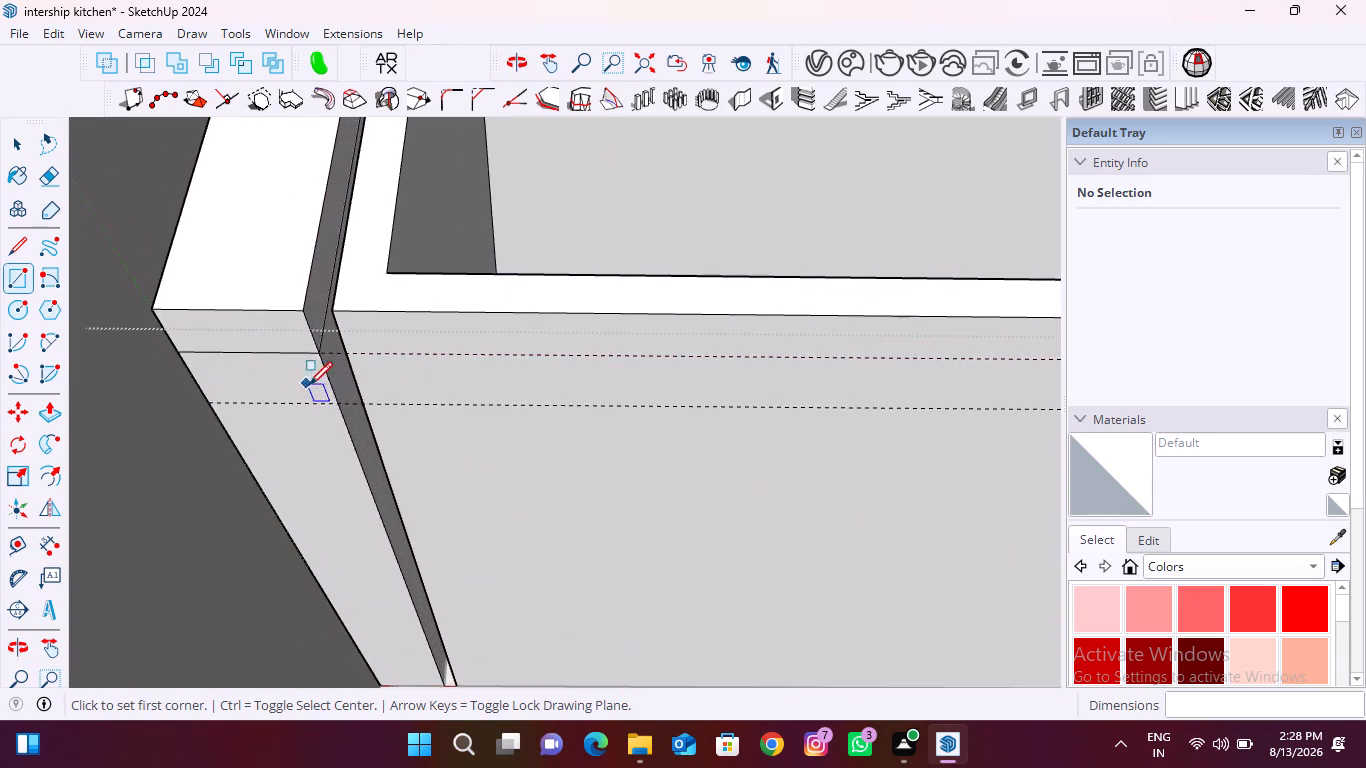
{"action": "scroll", "coordinate": [345, 384], "scroll_direction": "up", "scroll_amount": 1}
{"action": "middle_click_drag", "start_coordinate": [345, 384], "coordinate": [395, 327]}
{"action": "left_click", "coordinate": [338, 345]}
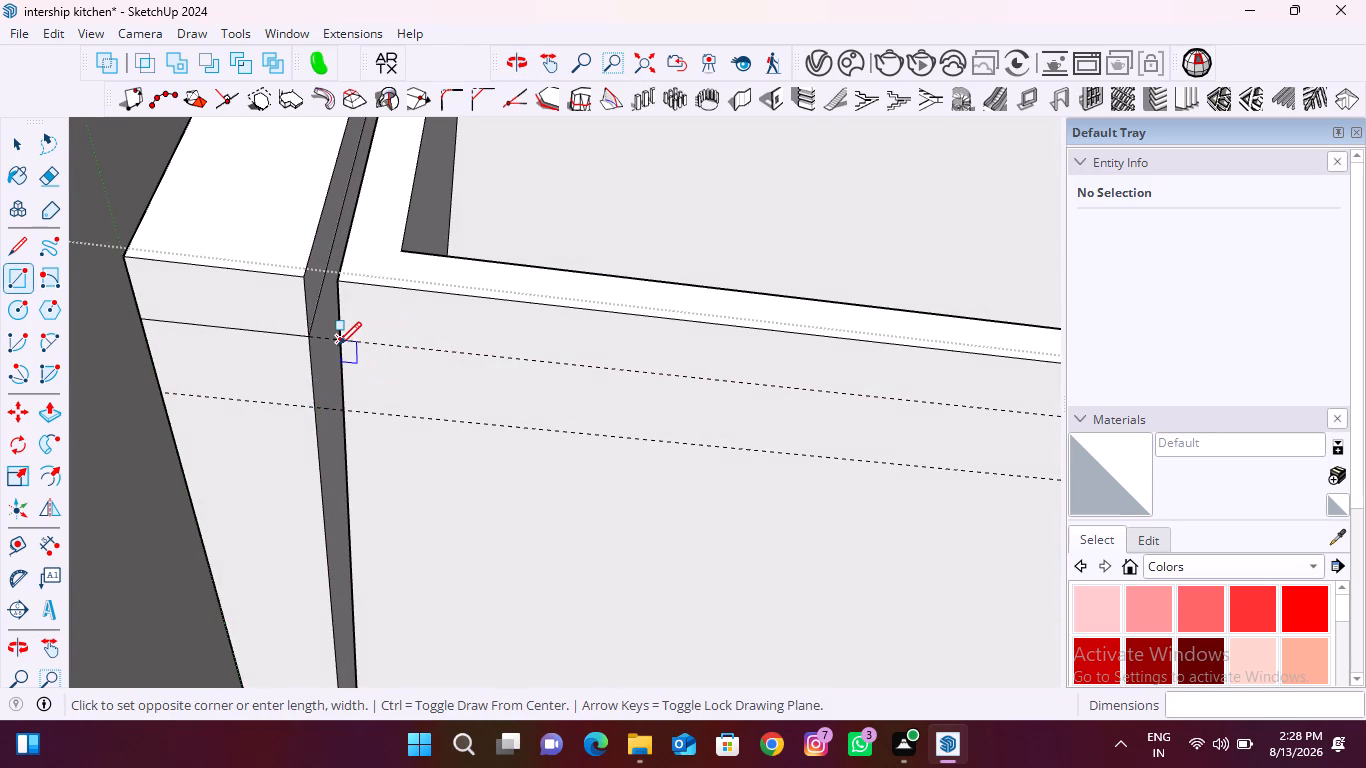
{"action": "scroll", "coordinate": [270, 404], "scroll_direction": "down", "scroll_amount": 19}
{"action": "scroll", "coordinate": [756, 488], "scroll_direction": "up", "scroll_amount": 3}
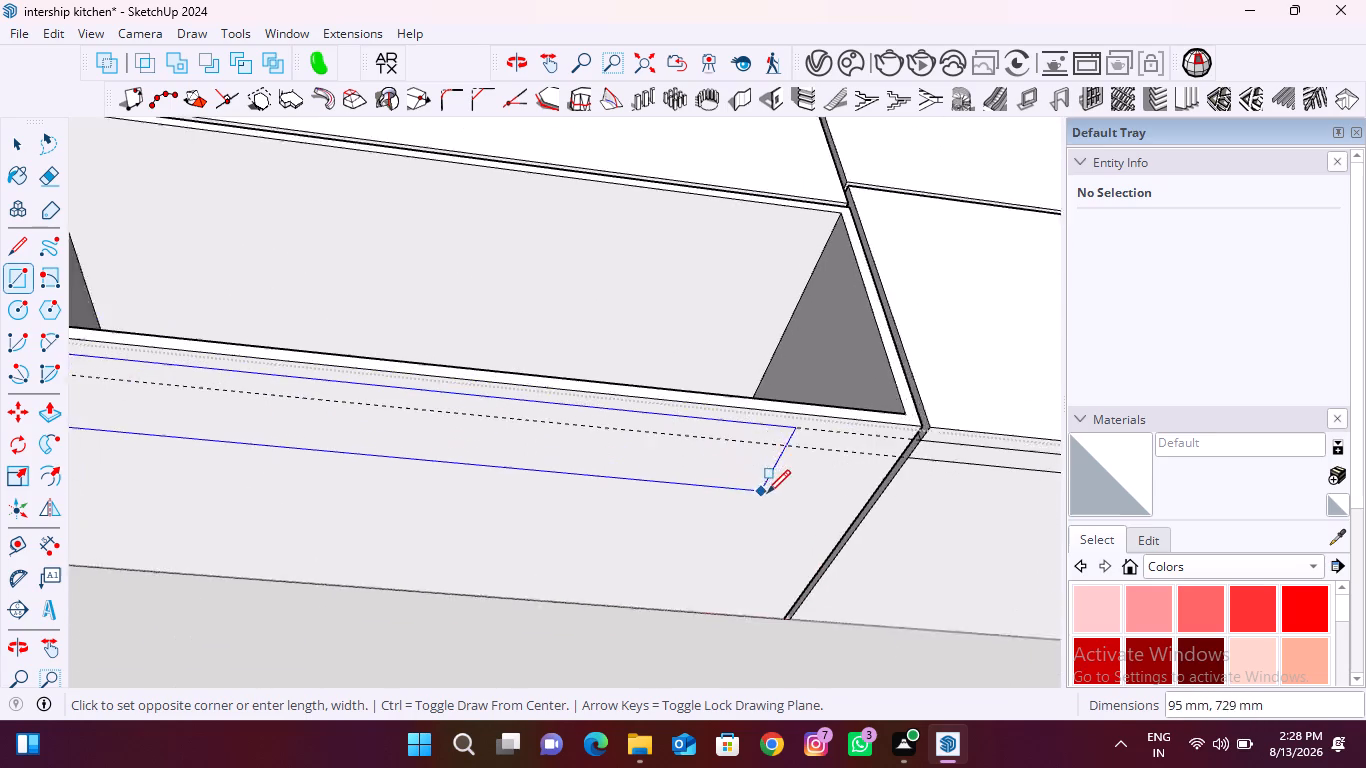
{"action": "scroll", "coordinate": [767, 493], "scroll_direction": "up", "scroll_amount": 5}
{"action": "scroll", "coordinate": [934, 450], "scroll_direction": "up", "scroll_amount": 6}
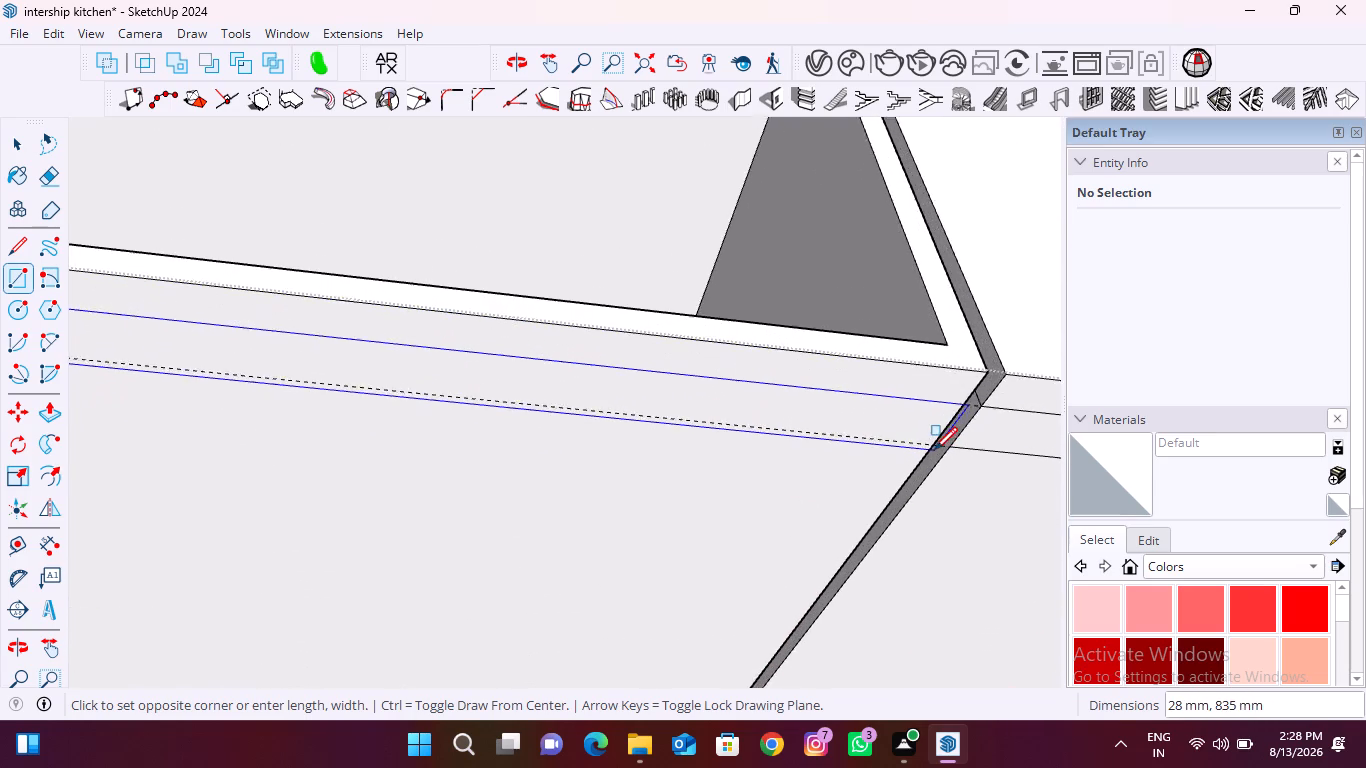
{"action": "scroll", "coordinate": [934, 450], "scroll_direction": "up", "scroll_amount": 5}
{"action": "left_click", "coordinate": [934, 445]}
Examine the cabinet undersides and follow the guides across to the end panel at the far wall.
{"action": "scroll", "coordinate": [623, 426], "scroll_direction": "down", "scroll_amount": 7}
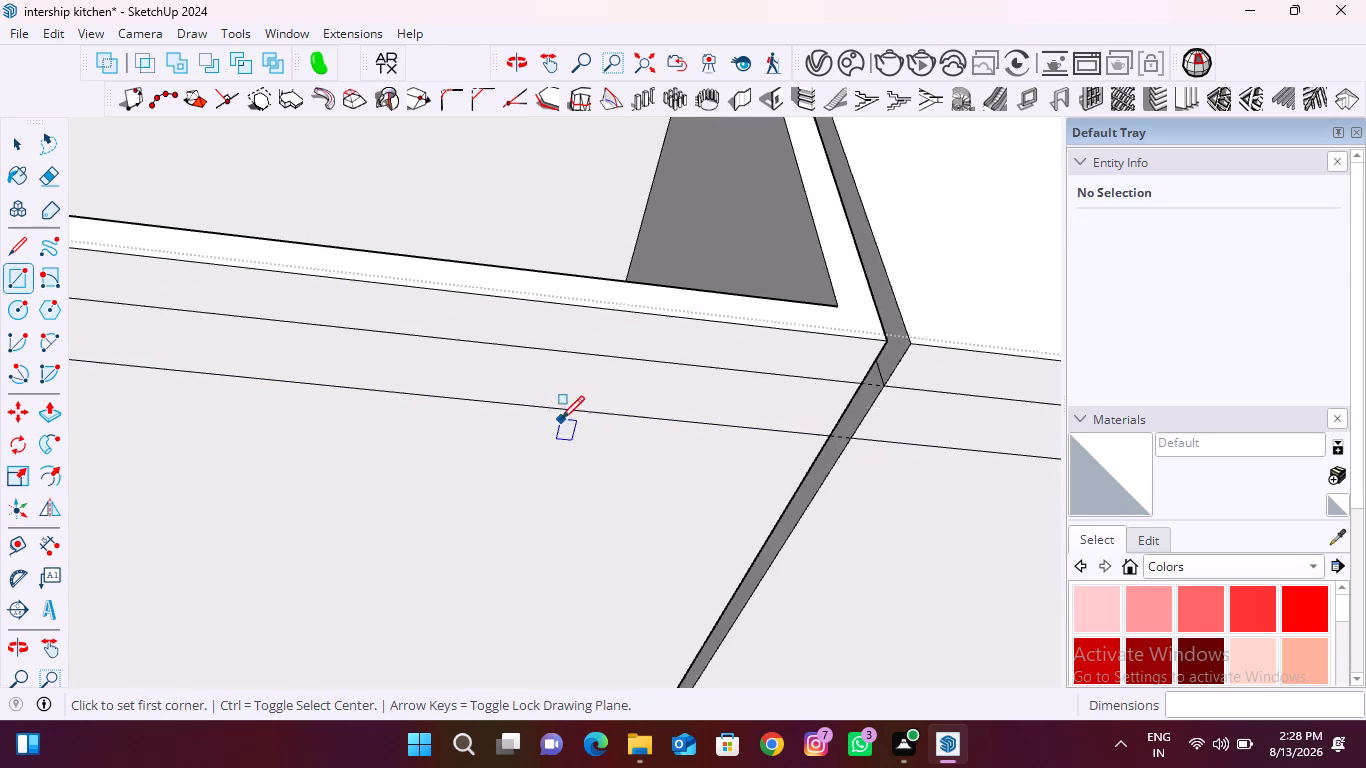
{"action": "scroll", "coordinate": [561, 419], "scroll_direction": "down", "scroll_amount": 2}
{"action": "middle_click_drag", "start_coordinate": [665, 474], "coordinate": [517, 448]}
{"action": "scroll", "coordinate": [494, 447], "scroll_direction": "down", "scroll_amount": 15}
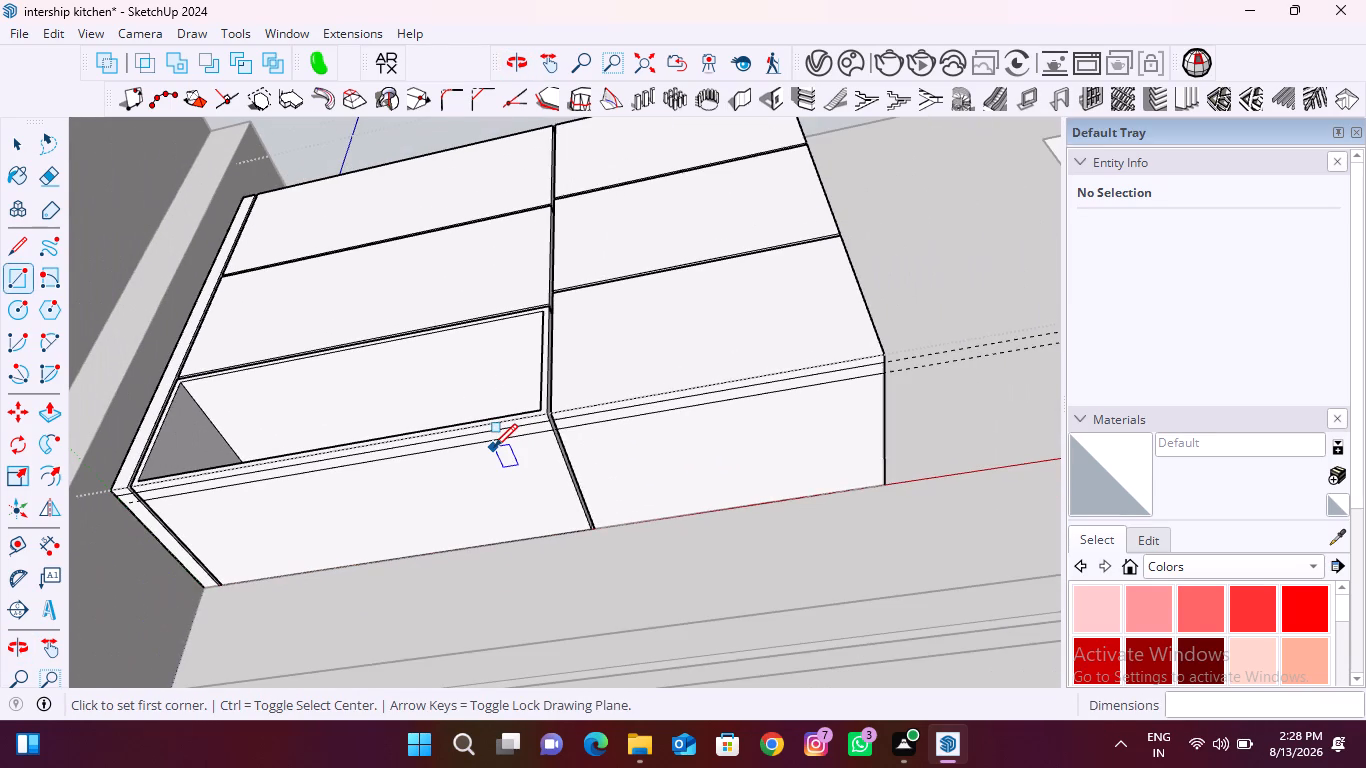
{"action": "scroll", "coordinate": [479, 447], "scroll_direction": "down", "scroll_amount": 9}
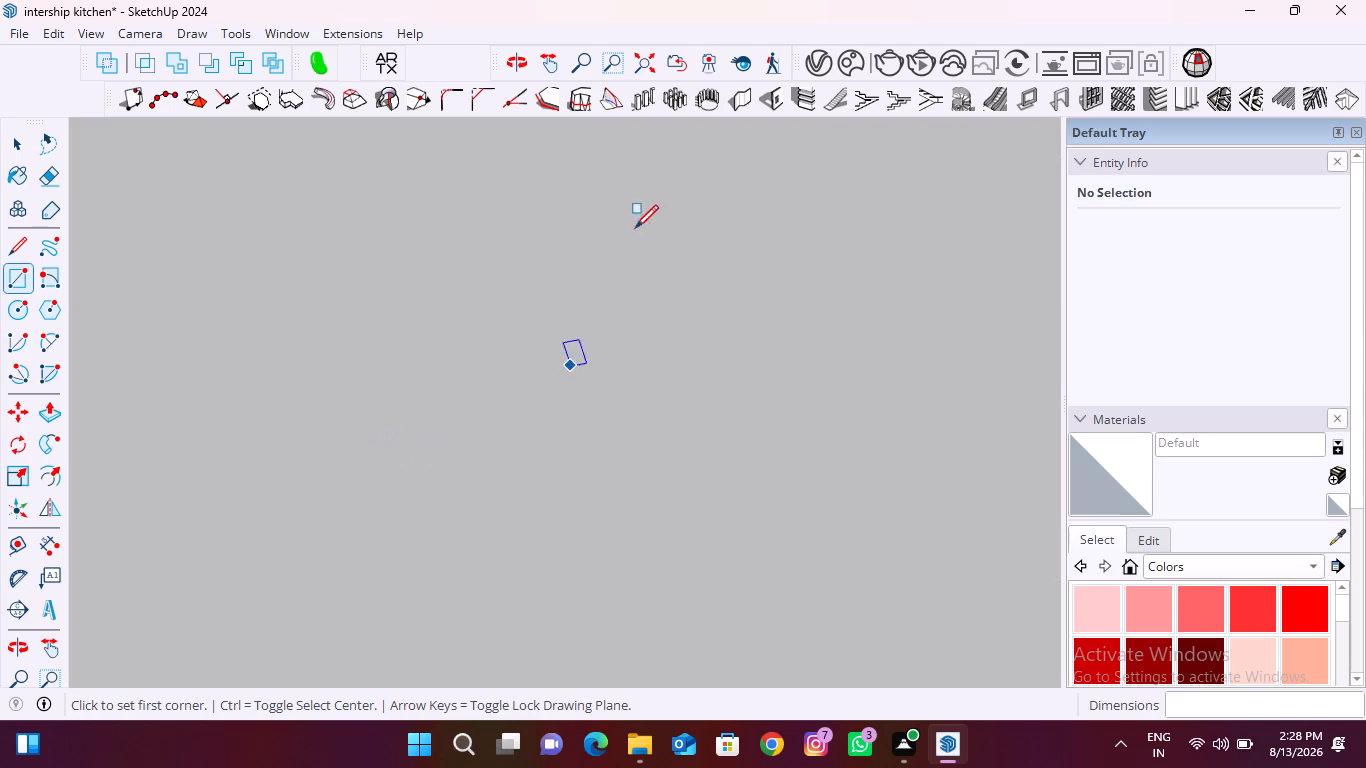
{"action": "left_click", "coordinate": [632, 60]}
{"action": "middle_click_drag", "start_coordinate": [569, 310], "coordinate": [583, 539]}
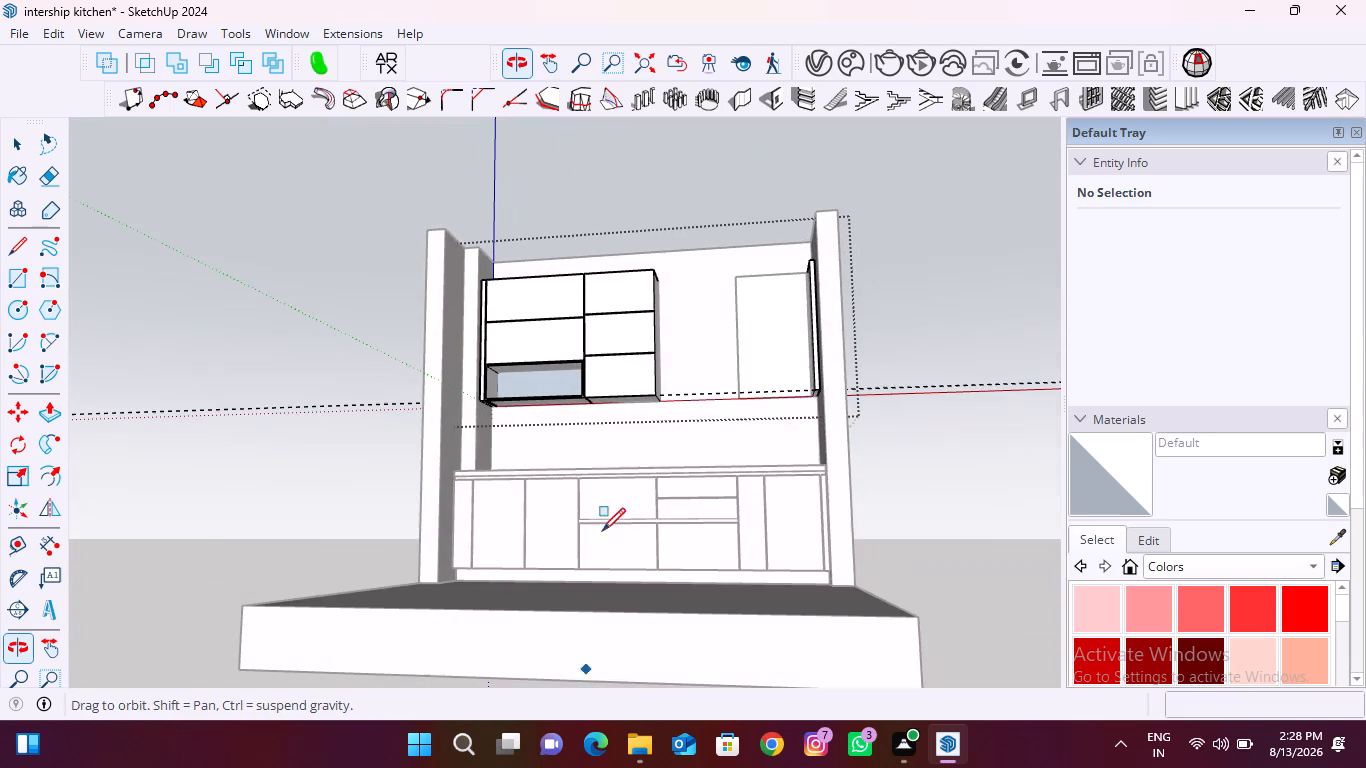
{"action": "scroll", "coordinate": [806, 390], "scroll_direction": "up", "scroll_amount": 12}
{"action": "middle_click_drag", "start_coordinate": [778, 416], "coordinate": [779, 295]}
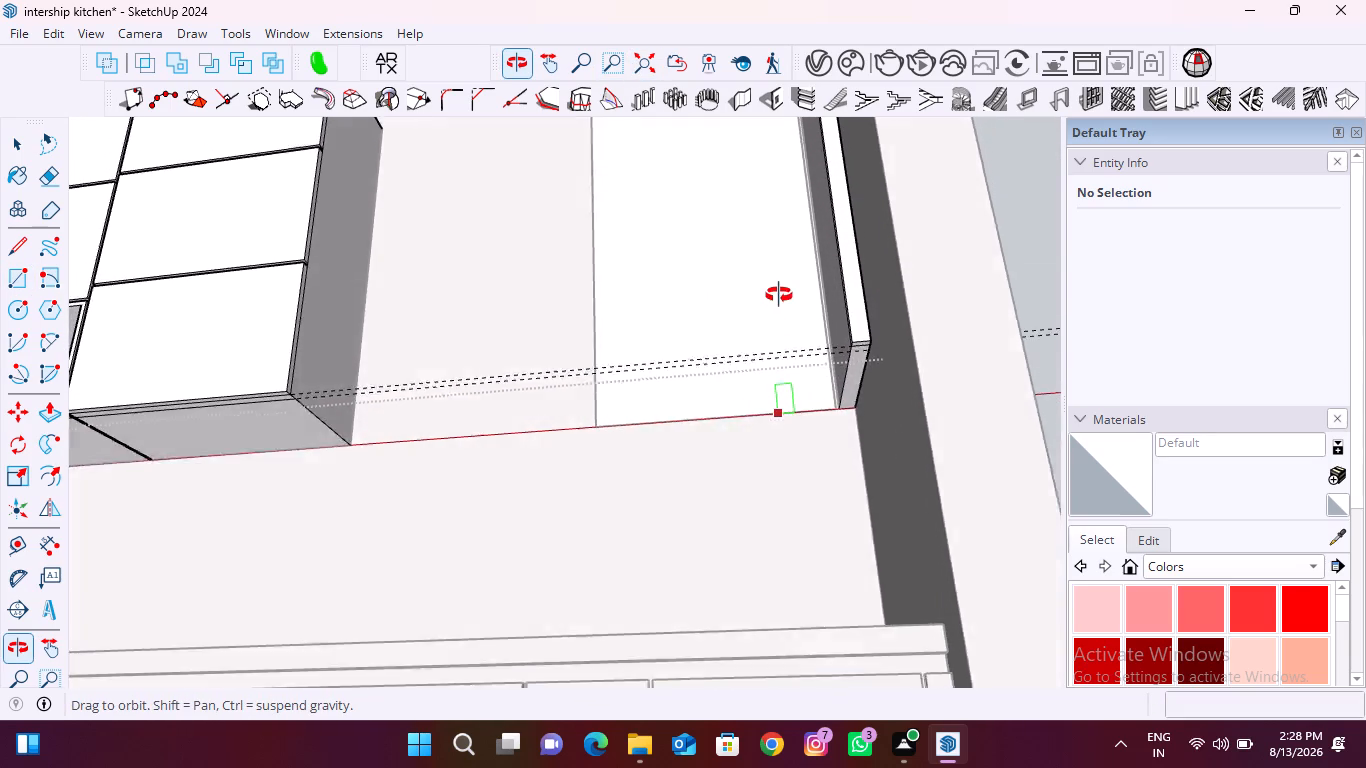
{"action": "middle_click_drag", "start_coordinate": [779, 295], "coordinate": [768, 244]}
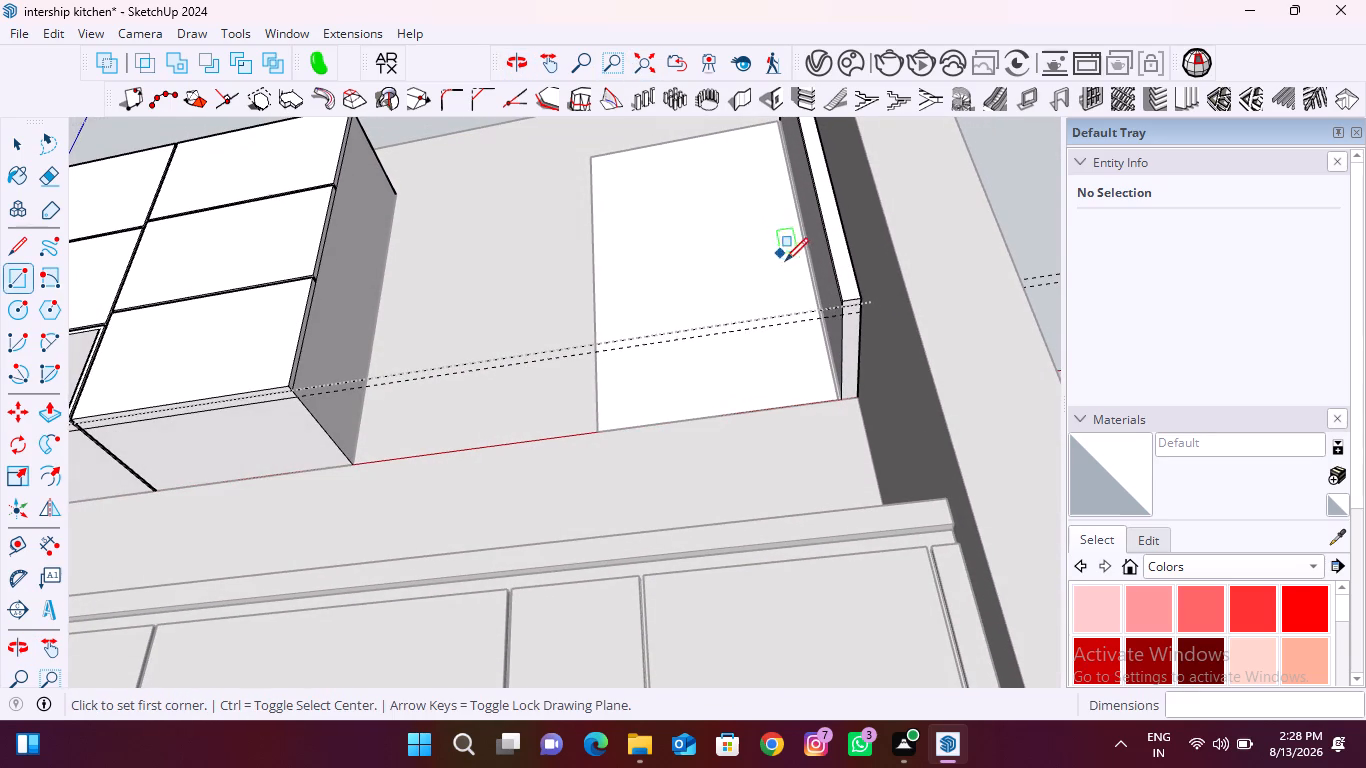
{"action": "scroll", "coordinate": [796, 288], "scroll_direction": "down", "scroll_amount": 6}
{"action": "left_click", "coordinate": [649, 73]}
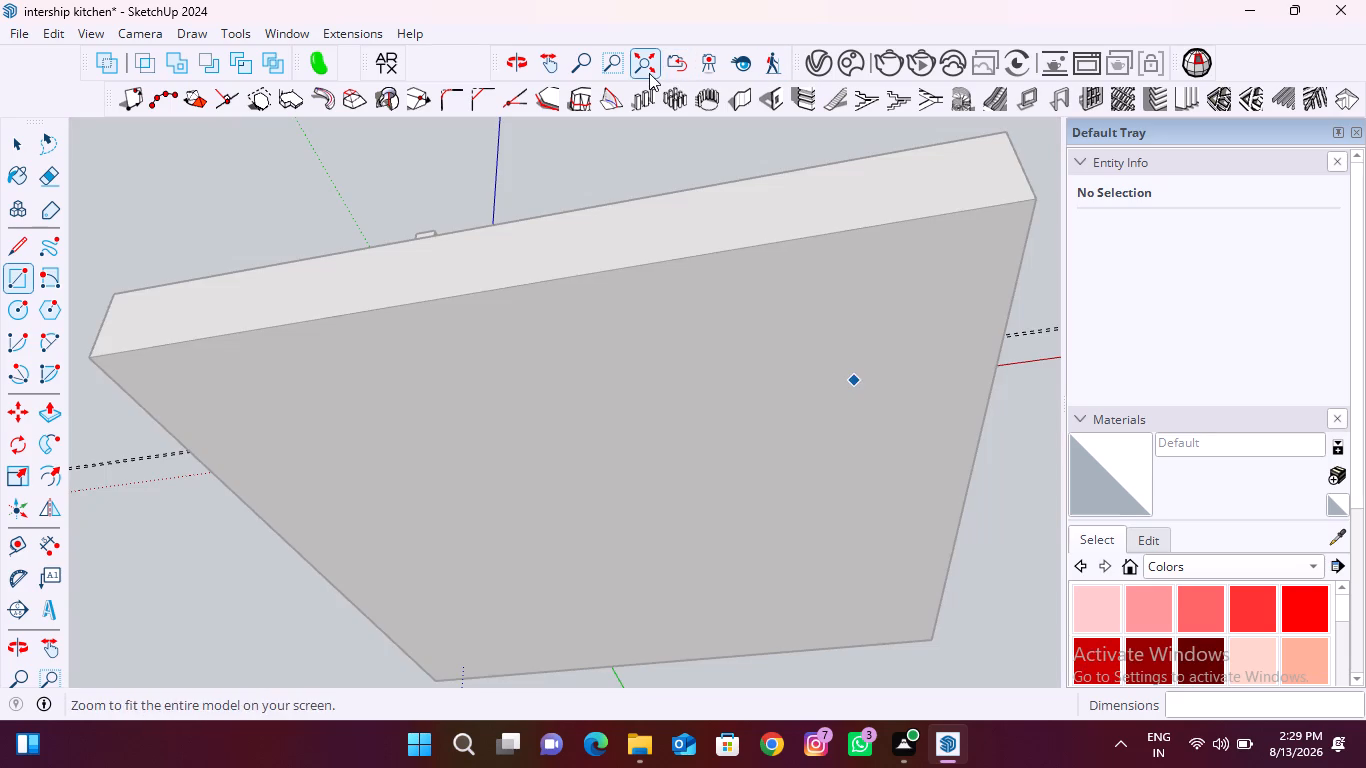
Push the strip on the second cabinet's underside 25 mm upward to form a recess behind the shutter.
{"action": "middle_click_drag", "start_coordinate": [515, 294], "coordinate": [565, 478]}
{"action": "key", "text": "space"}
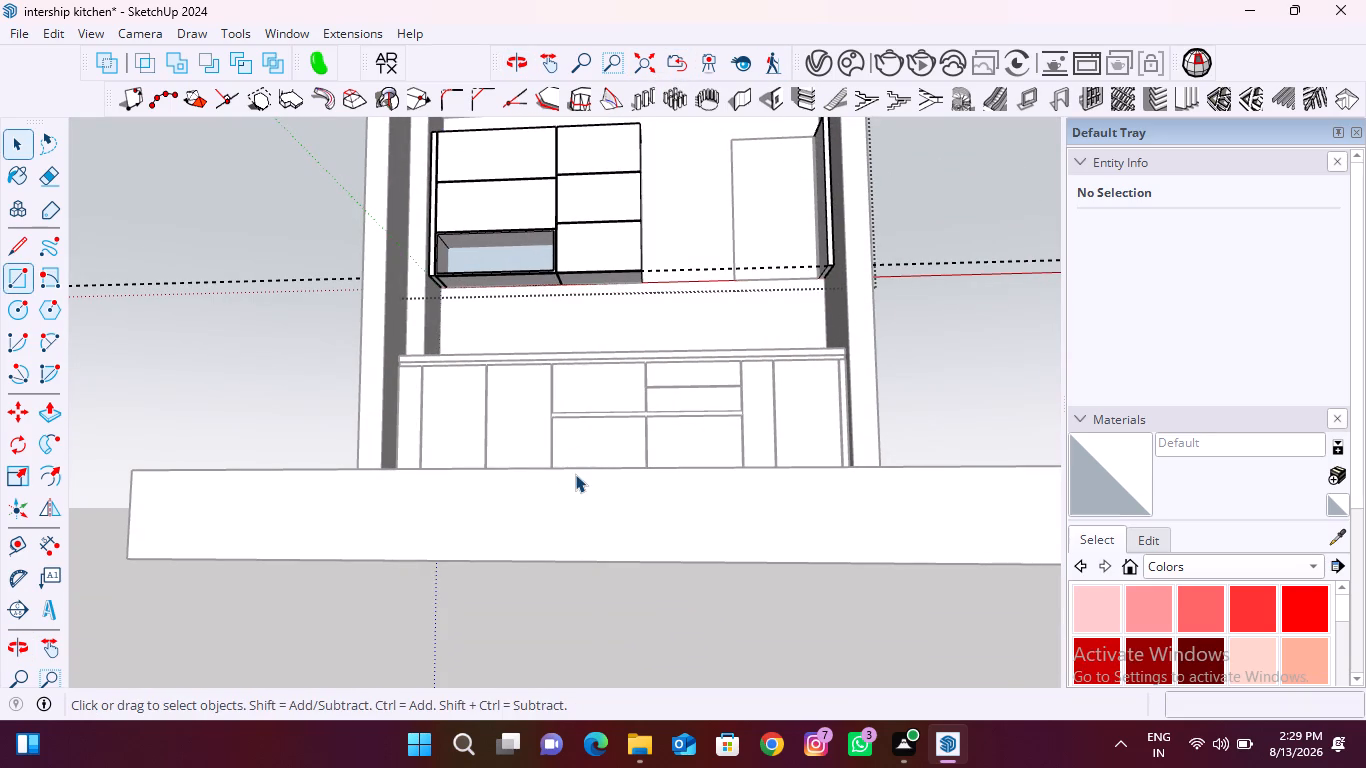
{"action": "key", "text": "p"}
{"action": "scroll", "coordinate": [591, 264], "scroll_direction": "up", "scroll_amount": 5}
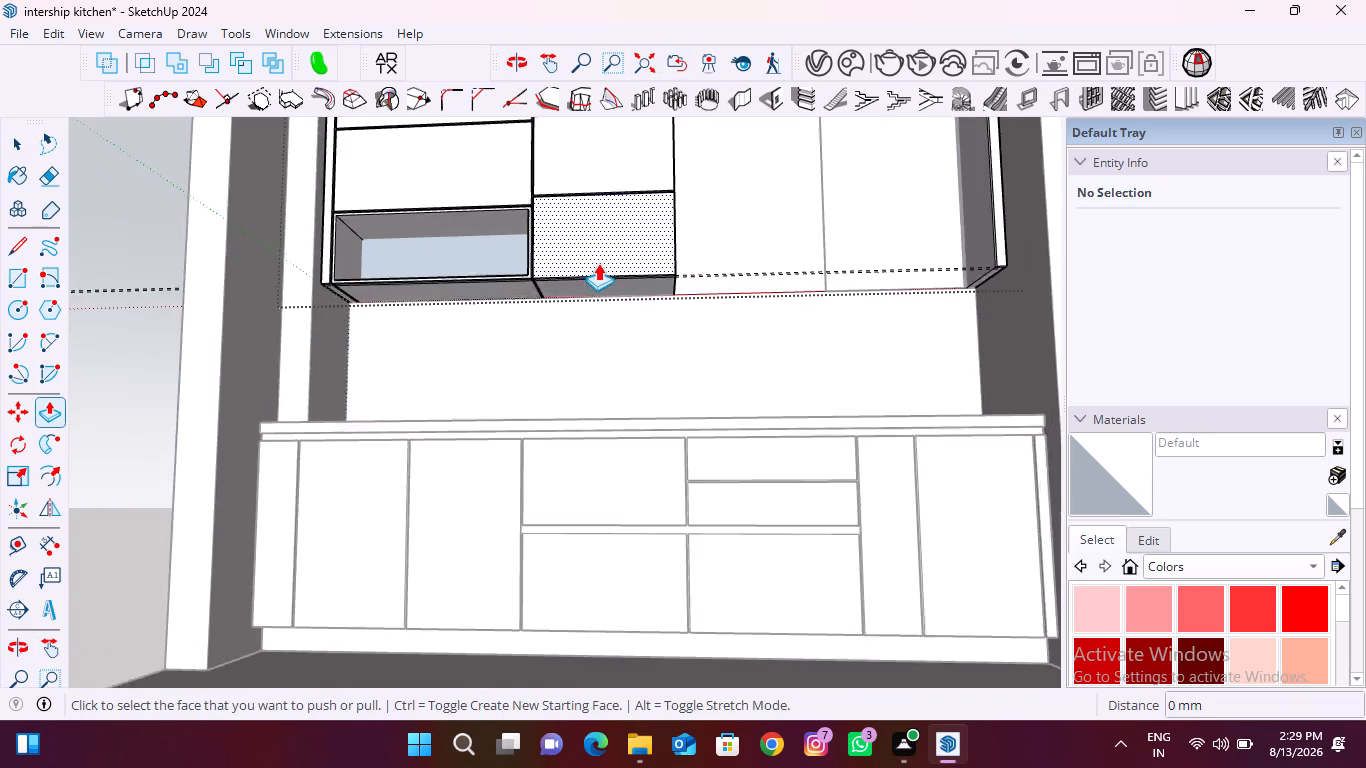
{"action": "scroll", "coordinate": [598, 263], "scroll_direction": "up", "scroll_amount": 20}
{"action": "scroll", "coordinate": [598, 263], "scroll_direction": "up", "scroll_amount": 4}
{"action": "middle_click_drag", "start_coordinate": [830, 390], "coordinate": [823, 347]}
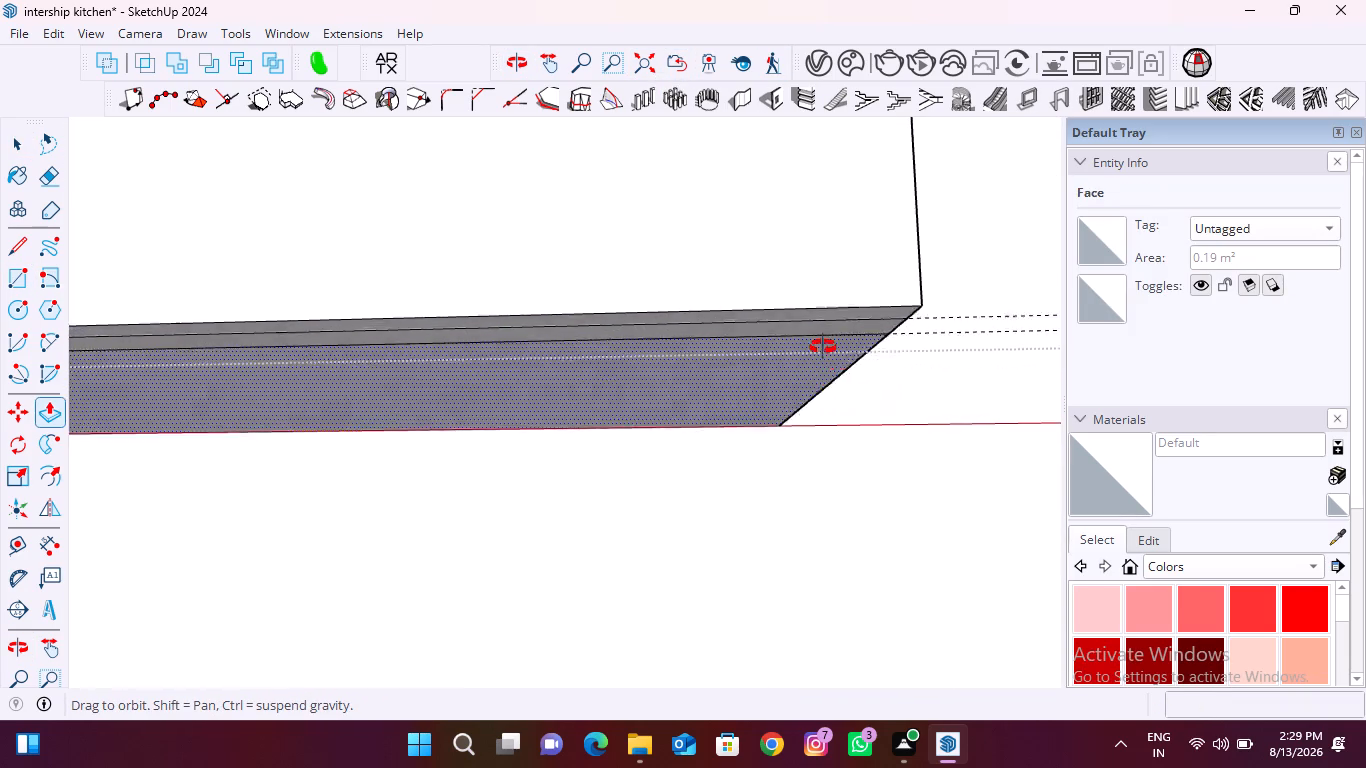
{"action": "middle_click_drag", "start_coordinate": [823, 347], "coordinate": [655, 324]}
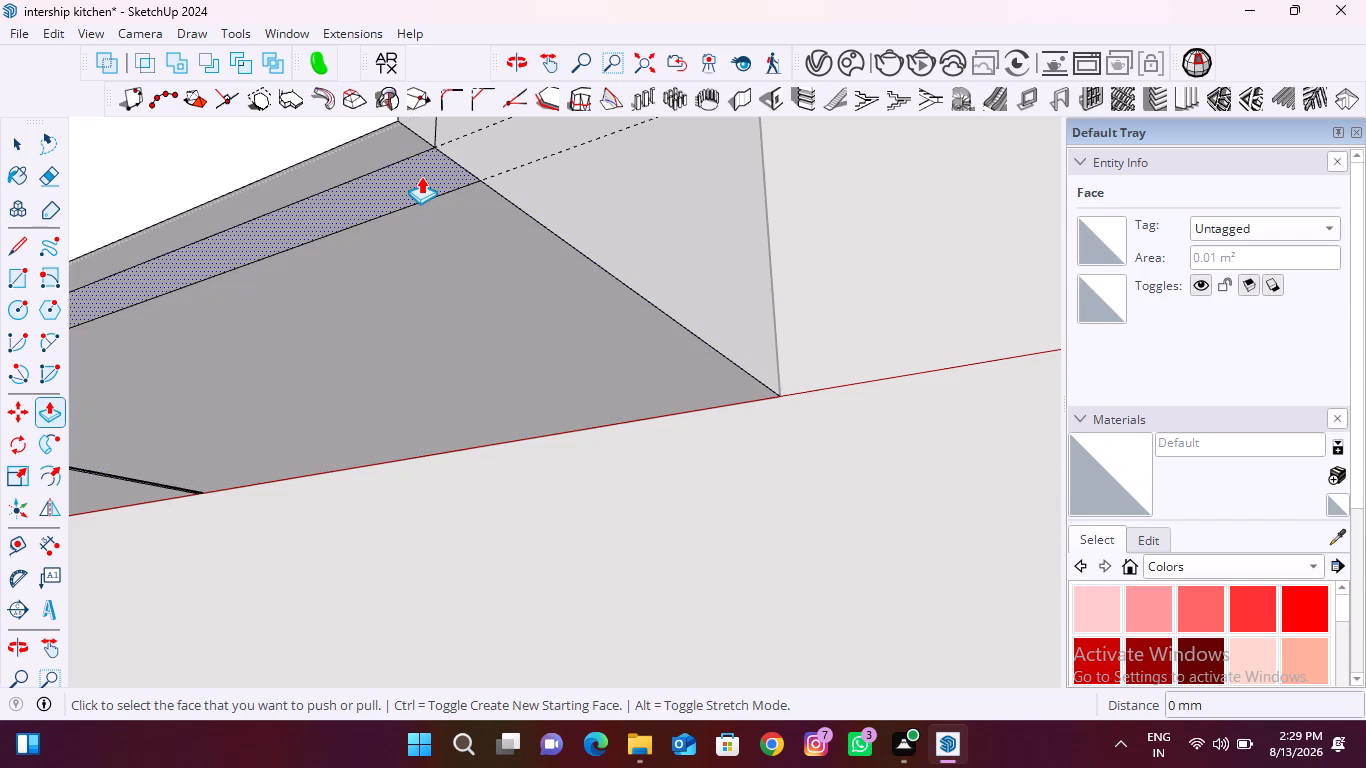
{"action": "left_click", "coordinate": [421, 176]}
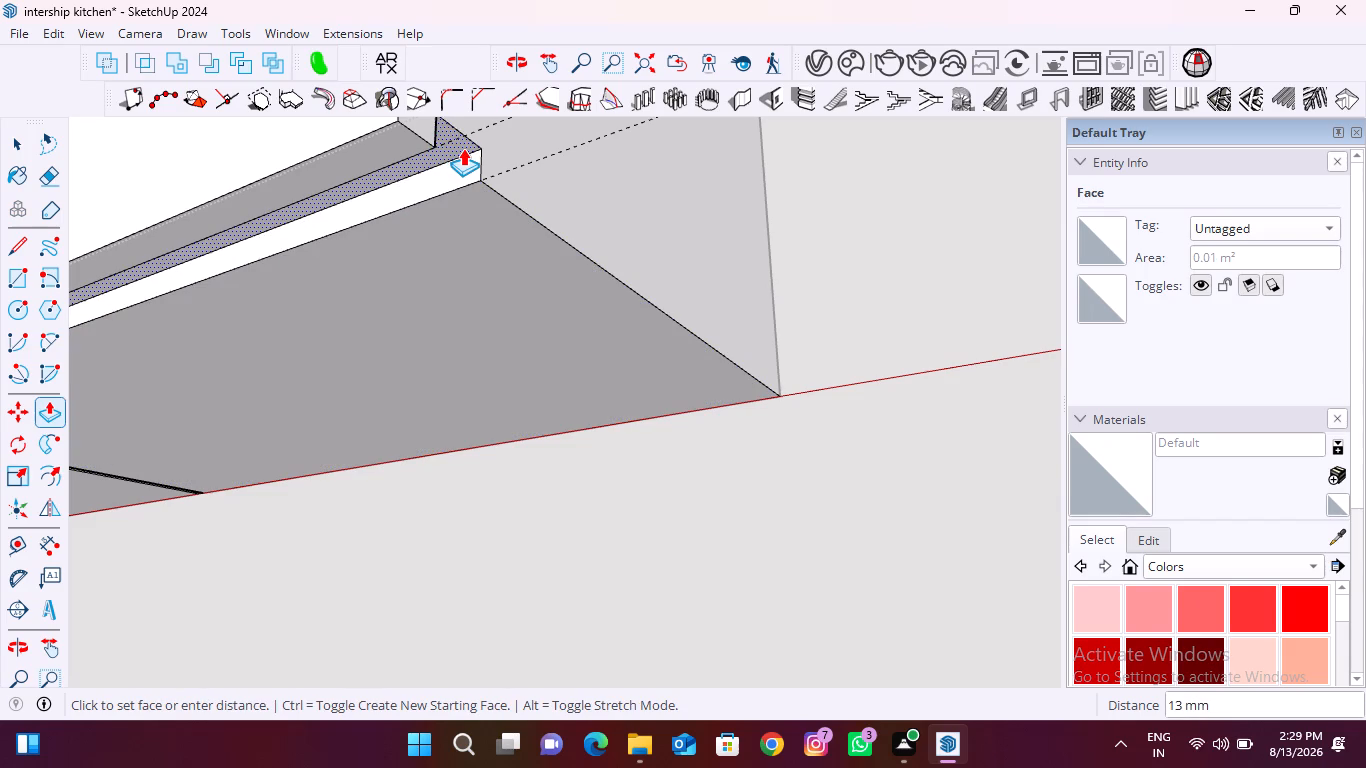
{"action": "type", "text": "25"}
{"action": "key", "text": "Return"}
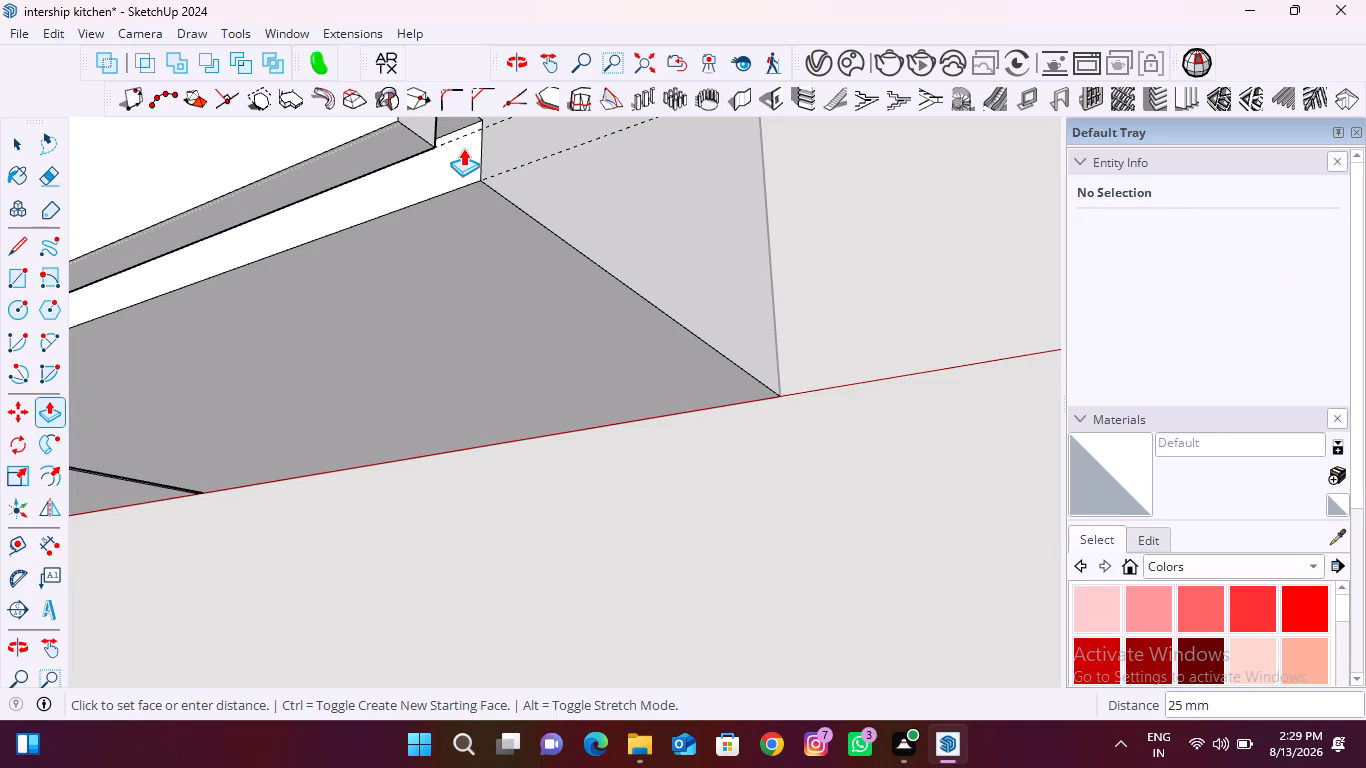
{"action": "scroll", "coordinate": [460, 167], "scroll_direction": "down", "scroll_amount": 13}
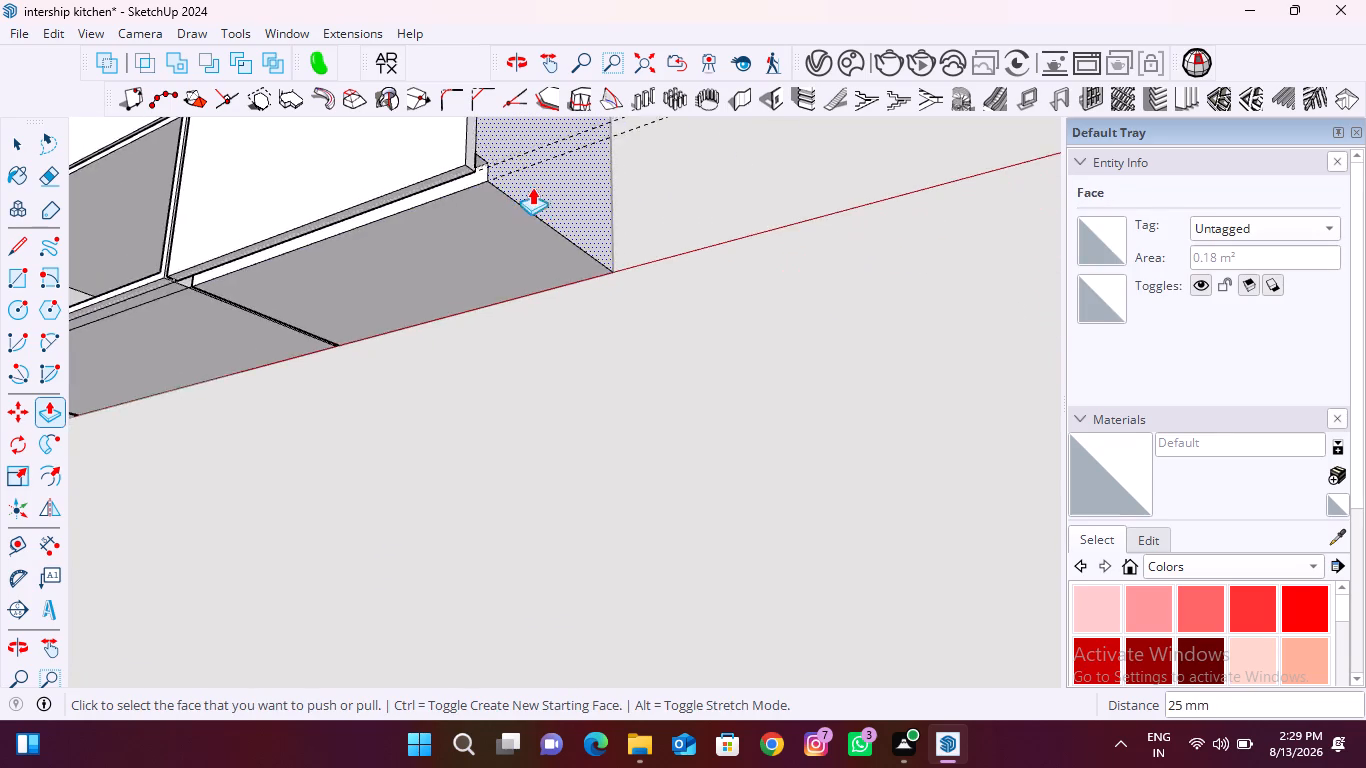
{"action": "scroll", "coordinate": [532, 187], "scroll_direction": "down", "scroll_amount": 10}
{"action": "middle_click_drag", "start_coordinate": [556, 212], "coordinate": [546, 298]}
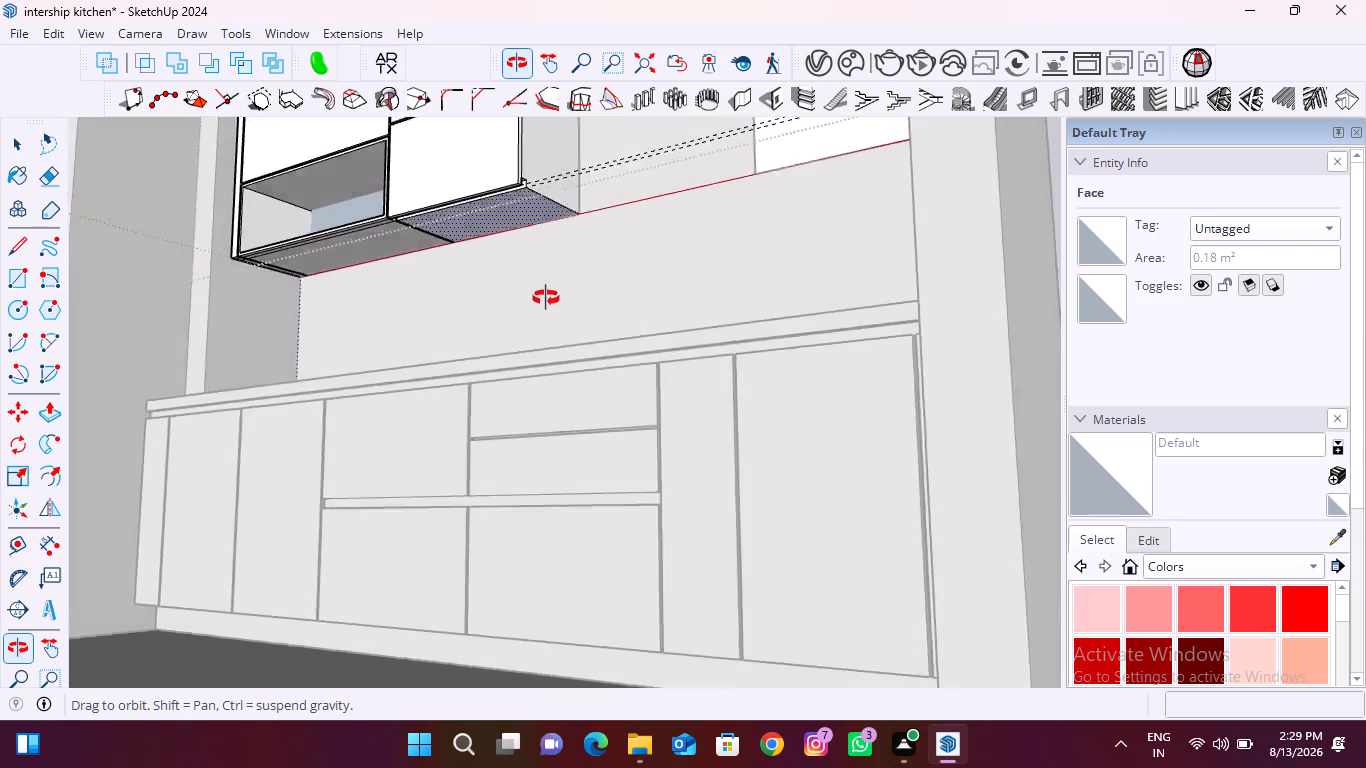
Push the strip on the first cabinet's underside 25 mm upward to match the second cabinet's recess.
{"action": "middle_click_drag", "start_coordinate": [546, 298], "coordinate": [561, 344]}
{"action": "scroll", "coordinate": [376, 204], "scroll_direction": "up", "scroll_amount": 20}
{"action": "scroll", "coordinate": [376, 204], "scroll_direction": "up", "scroll_amount": 1}
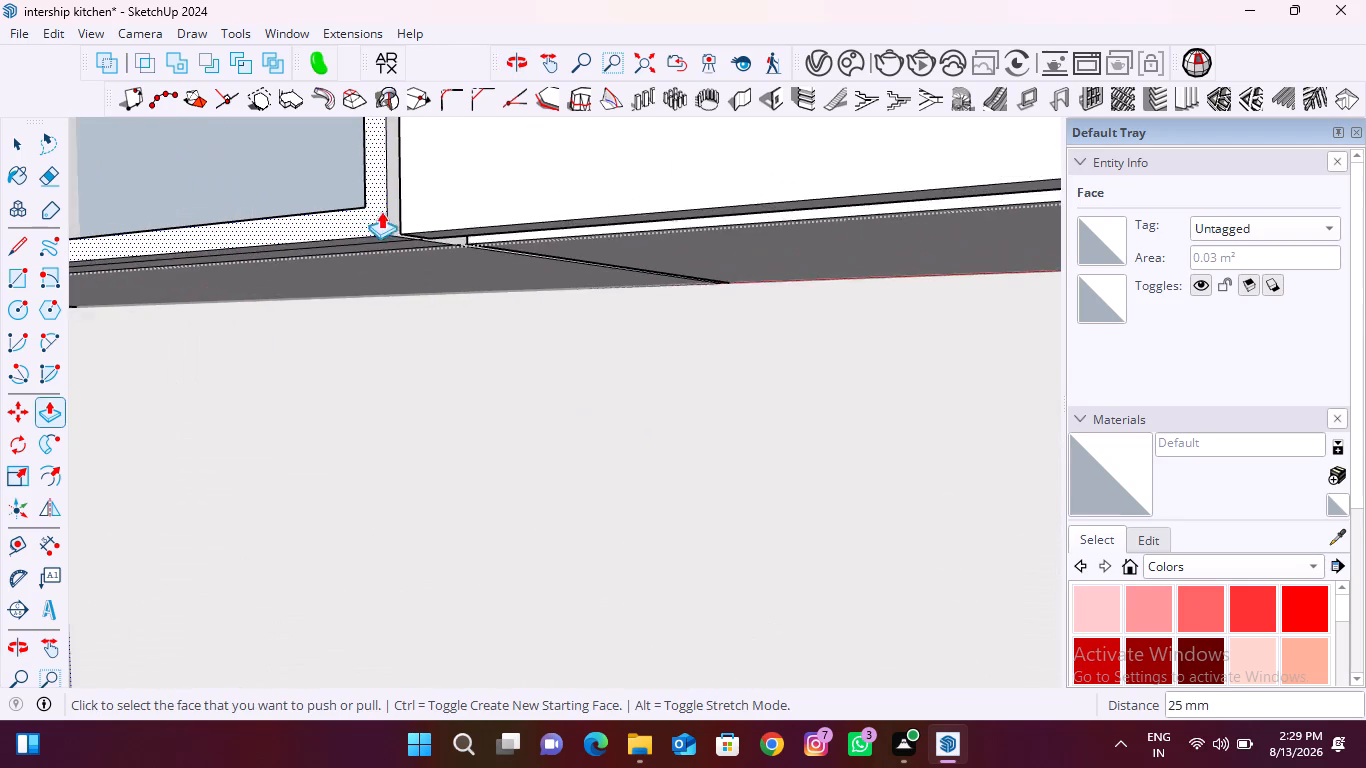
{"action": "scroll", "coordinate": [381, 211], "scroll_direction": "up", "scroll_amount": 9}
{"action": "scroll", "coordinate": [408, 292], "scroll_direction": "up", "scroll_amount": 1}
{"action": "middle_click_drag", "start_coordinate": [408, 292], "coordinate": [412, 270]}
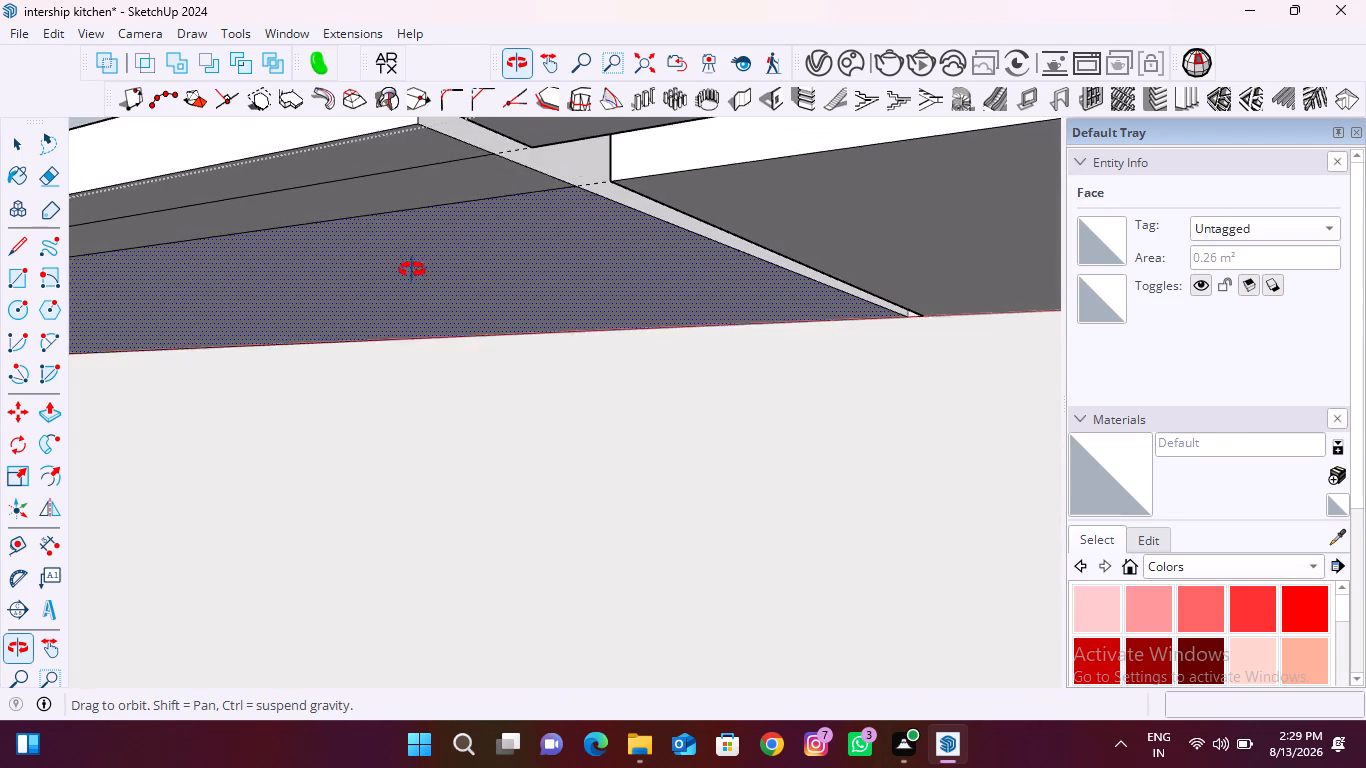
{"action": "middle_click_drag", "start_coordinate": [412, 270], "coordinate": [410, 272]}
{"action": "double_click", "coordinate": [469, 174]}
{"action": "scroll", "coordinate": [433, 189], "scroll_direction": "down", "scroll_amount": 2}
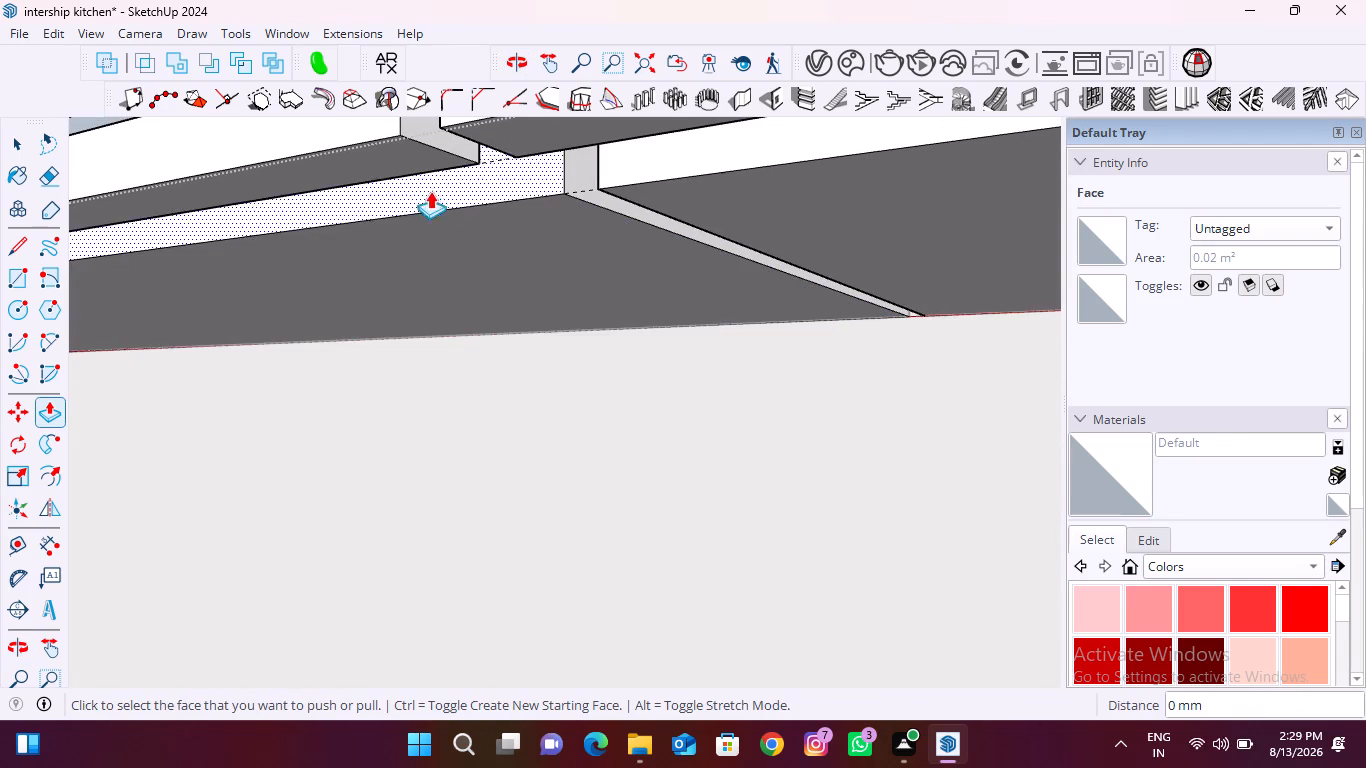
{"action": "scroll", "coordinate": [430, 191], "scroll_direction": "down", "scroll_amount": 20}
{"action": "scroll", "coordinate": [430, 191], "scroll_direction": "down", "scroll_amount": 12}
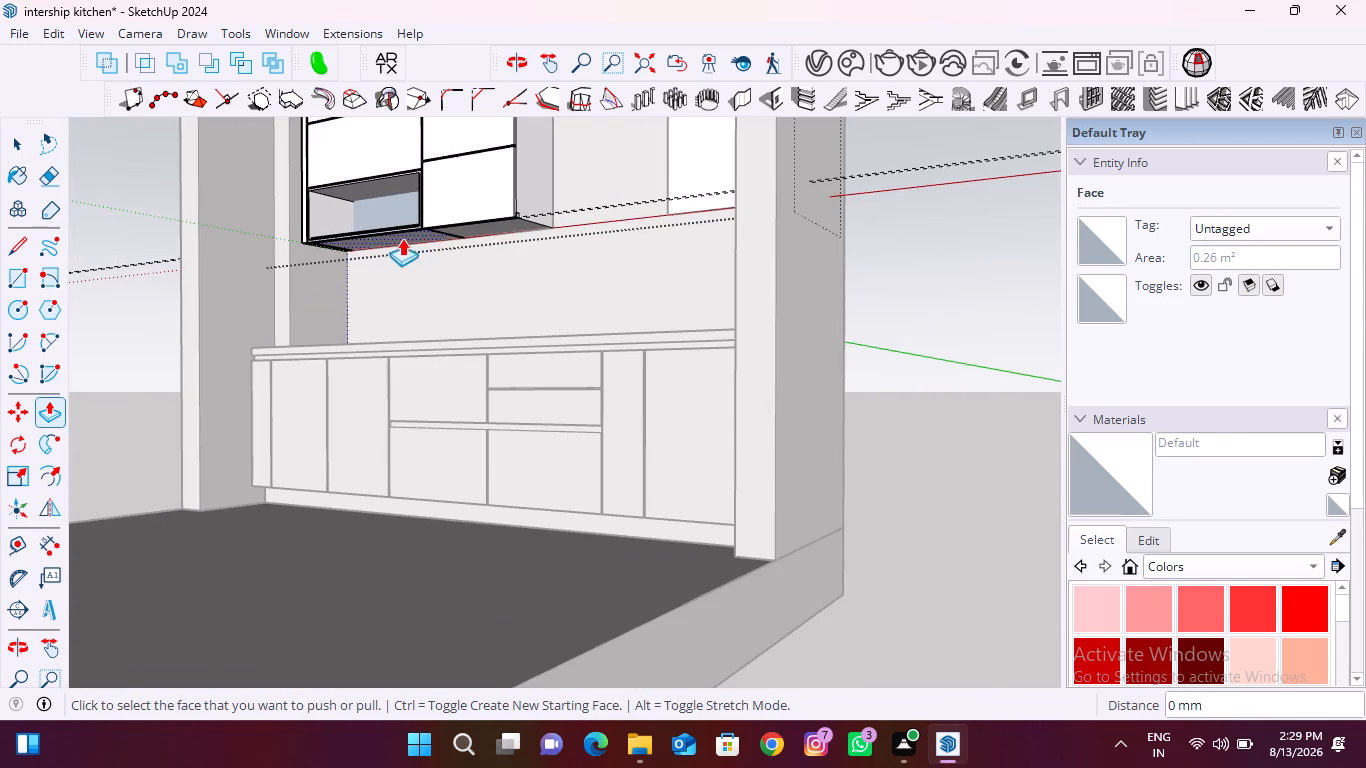
Leave the wall cabinet group and delete all guides from the model.
{"action": "key", "text": "space"}
{"action": "left_click", "coordinate": [927, 276]}
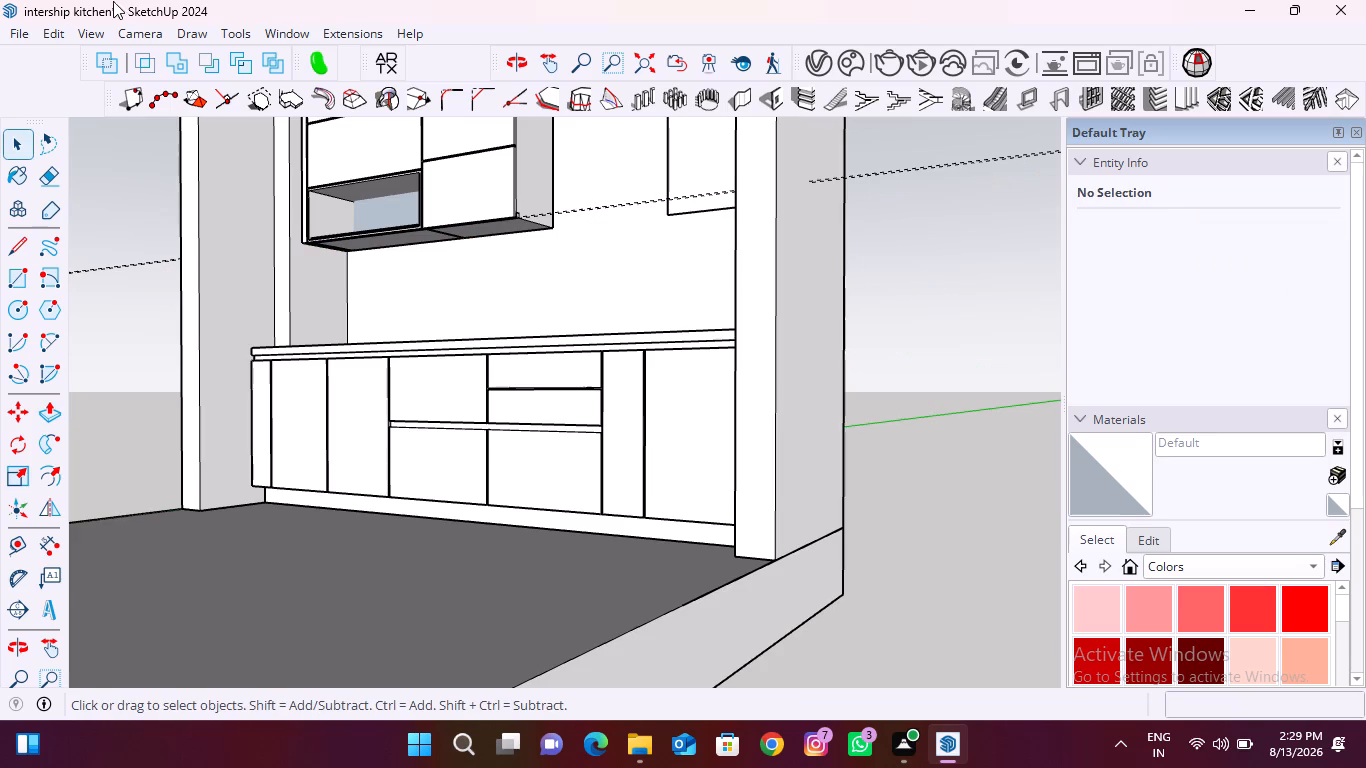
{"action": "left_click", "coordinate": [87, 31]}
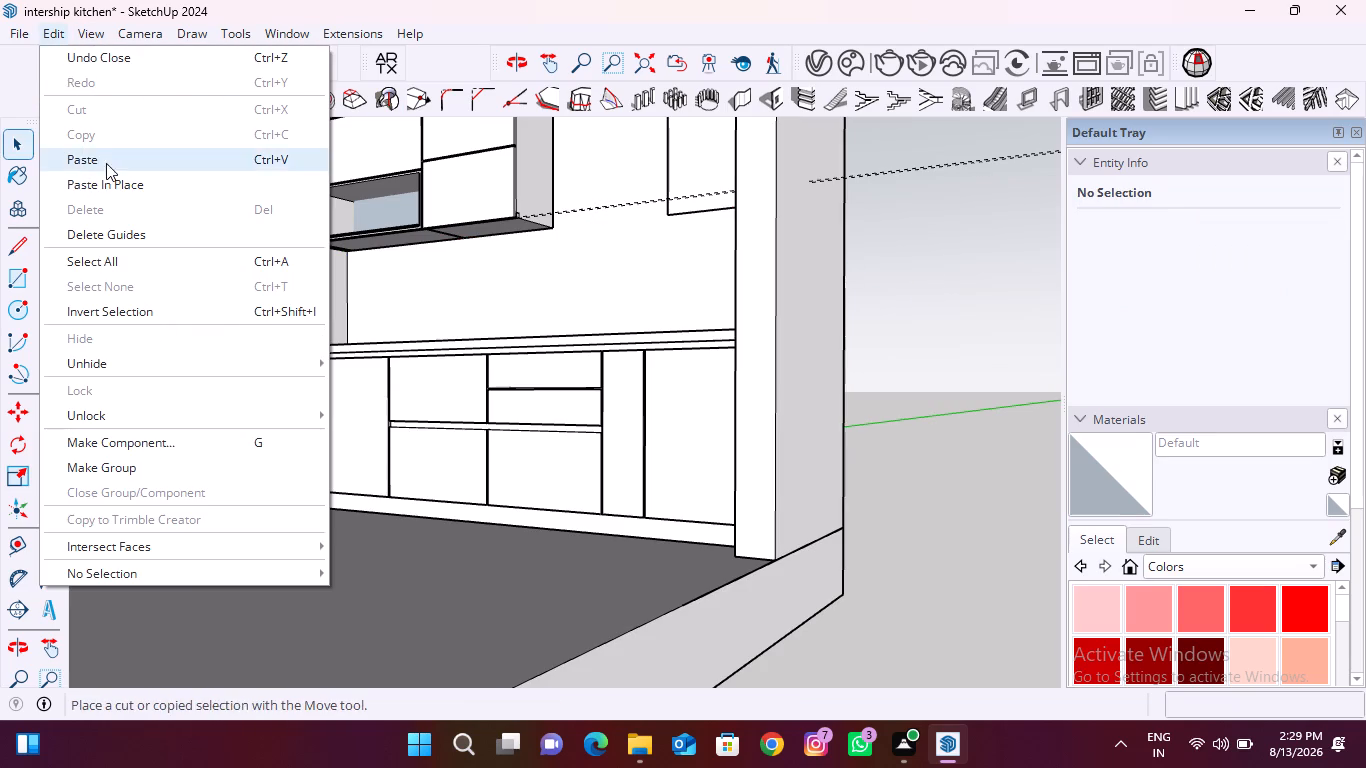
{"action": "left_click", "coordinate": [102, 222]}
Examine the wall cabinet fronts and the framed lower opening from the front and from below.
{"action": "scroll", "coordinate": [406, 333], "scroll_direction": "down", "scroll_amount": 5}
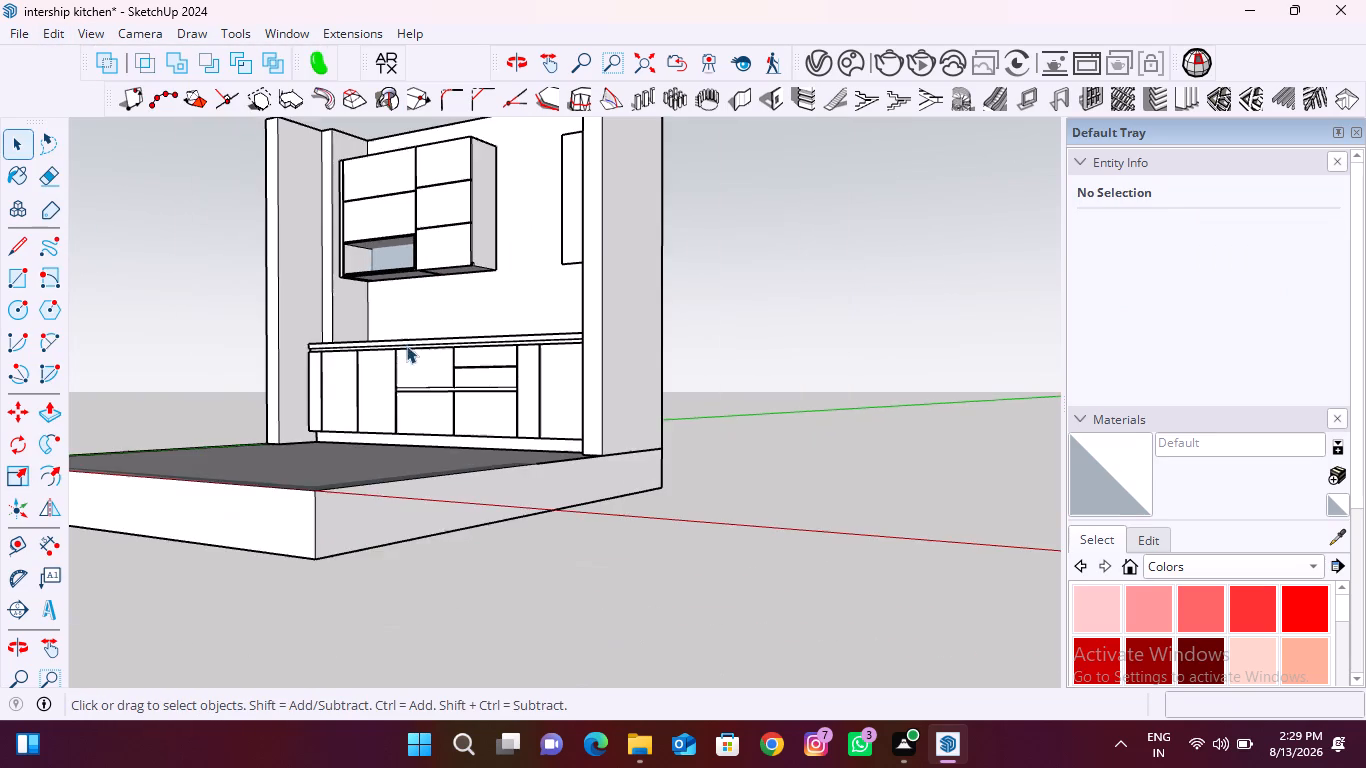
{"action": "middle_click_drag", "start_coordinate": [406, 343], "coordinate": [669, 448]}
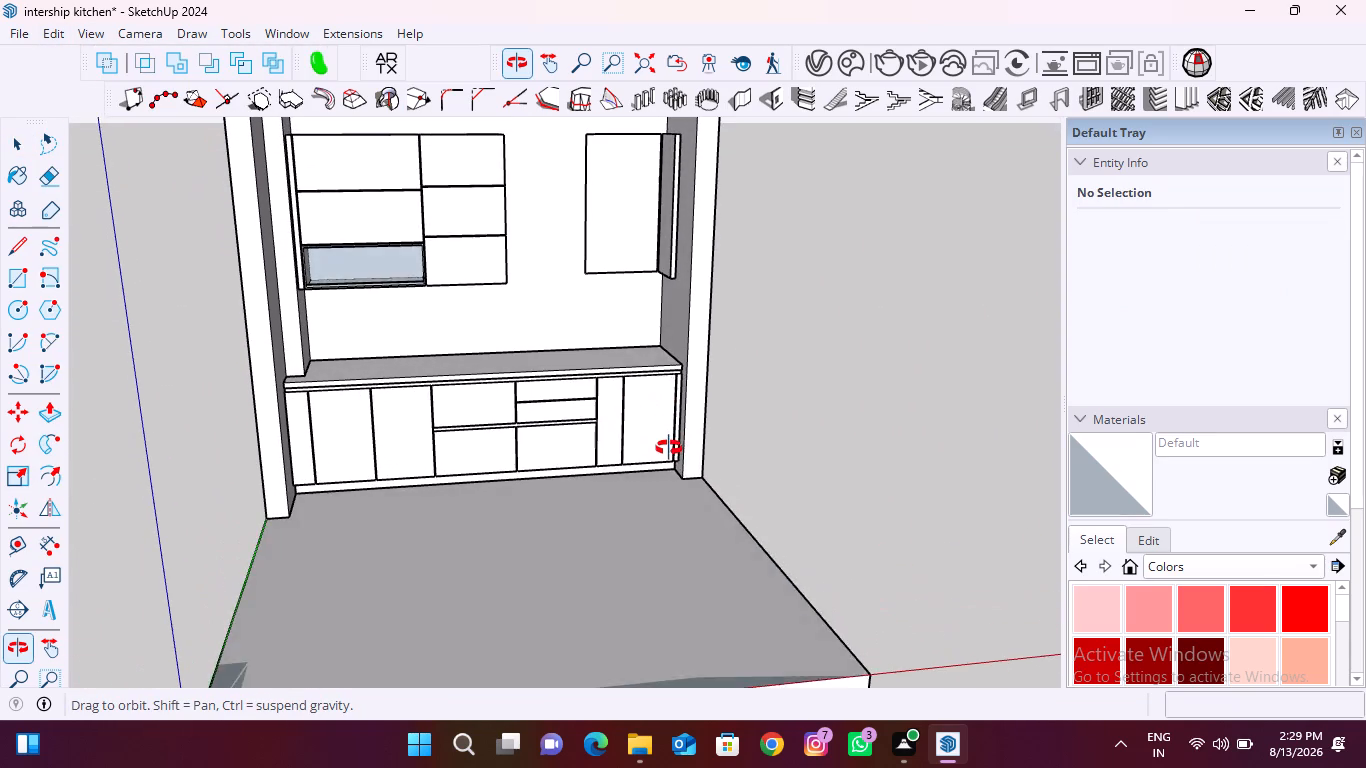
{"action": "middle_click_drag", "start_coordinate": [669, 448], "coordinate": [667, 461]}
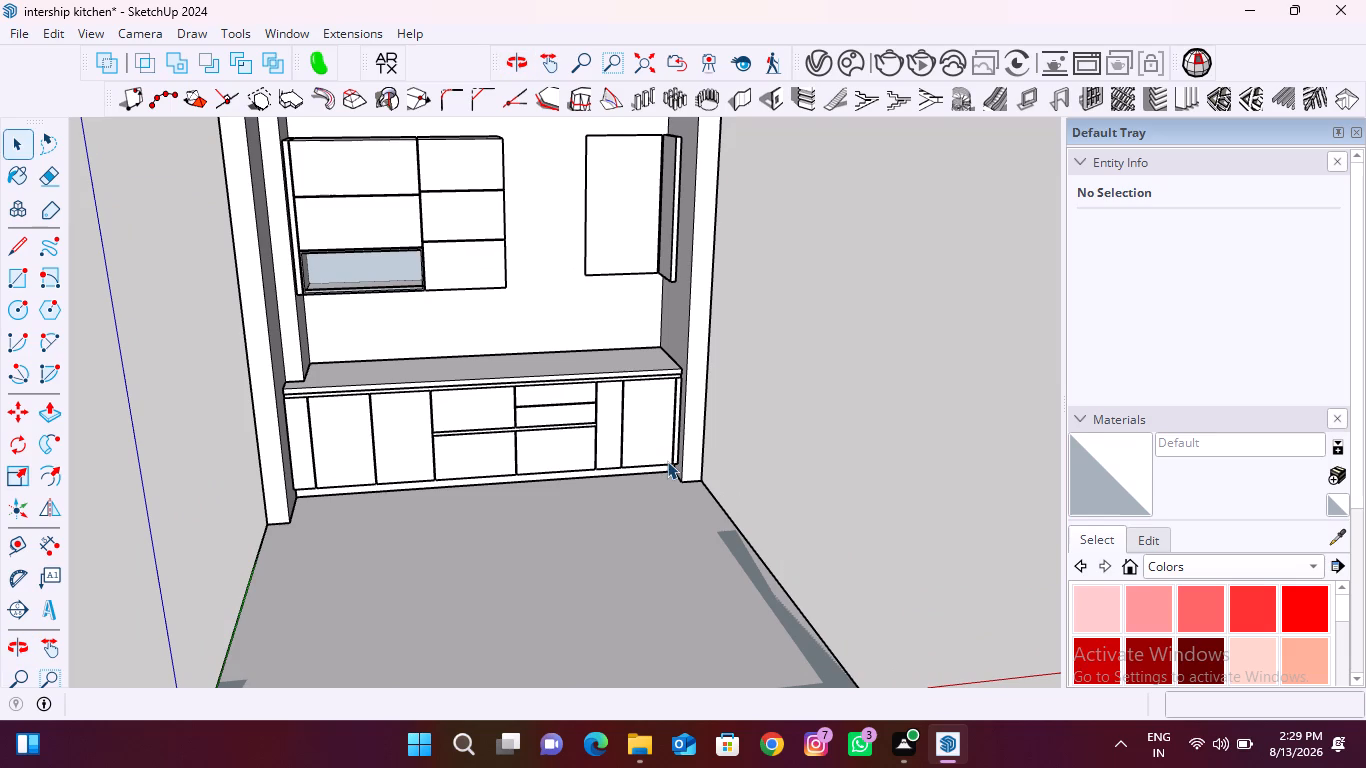
{"action": "scroll", "coordinate": [363, 234], "scroll_direction": "up", "scroll_amount": 9}
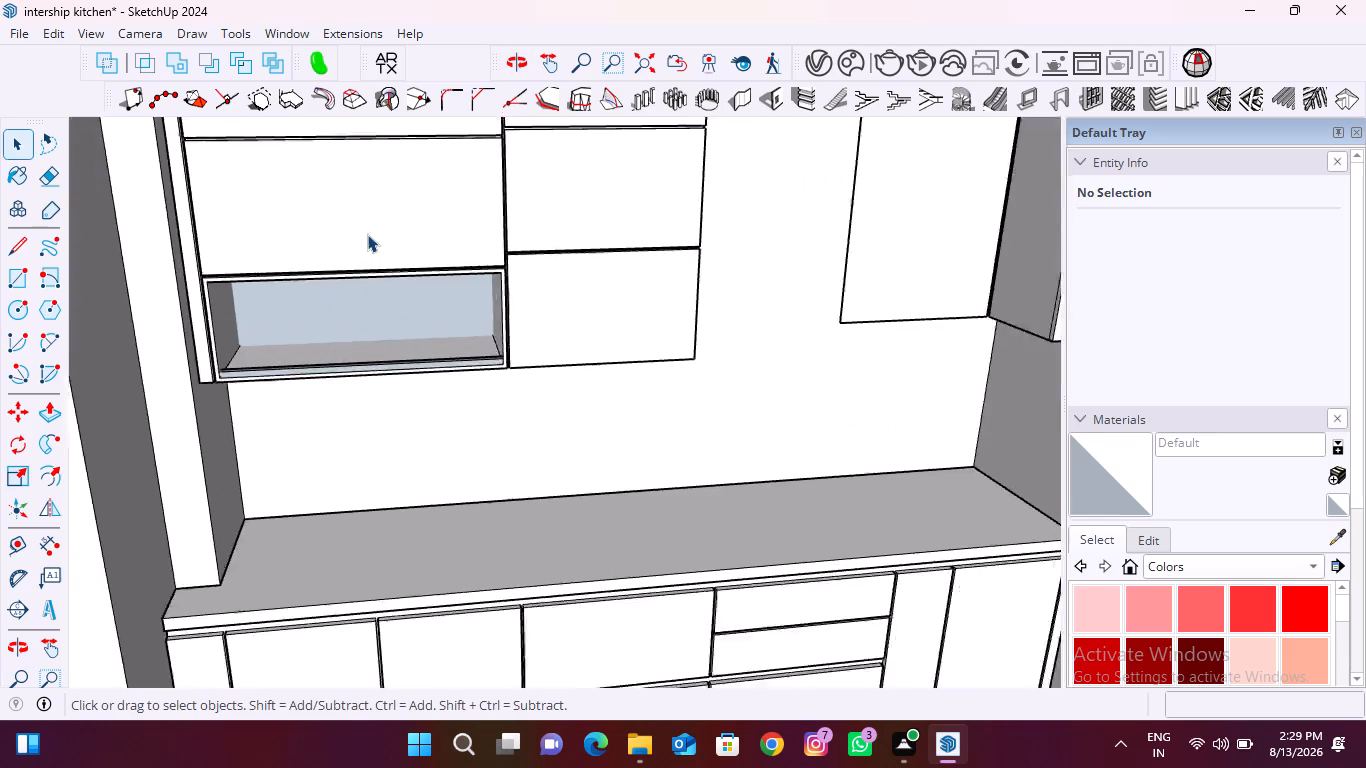
{"action": "scroll", "coordinate": [367, 234], "scroll_direction": "up", "scroll_amount": 9}
{"action": "middle_click_drag", "start_coordinate": [415, 313], "coordinate": [419, 185]}
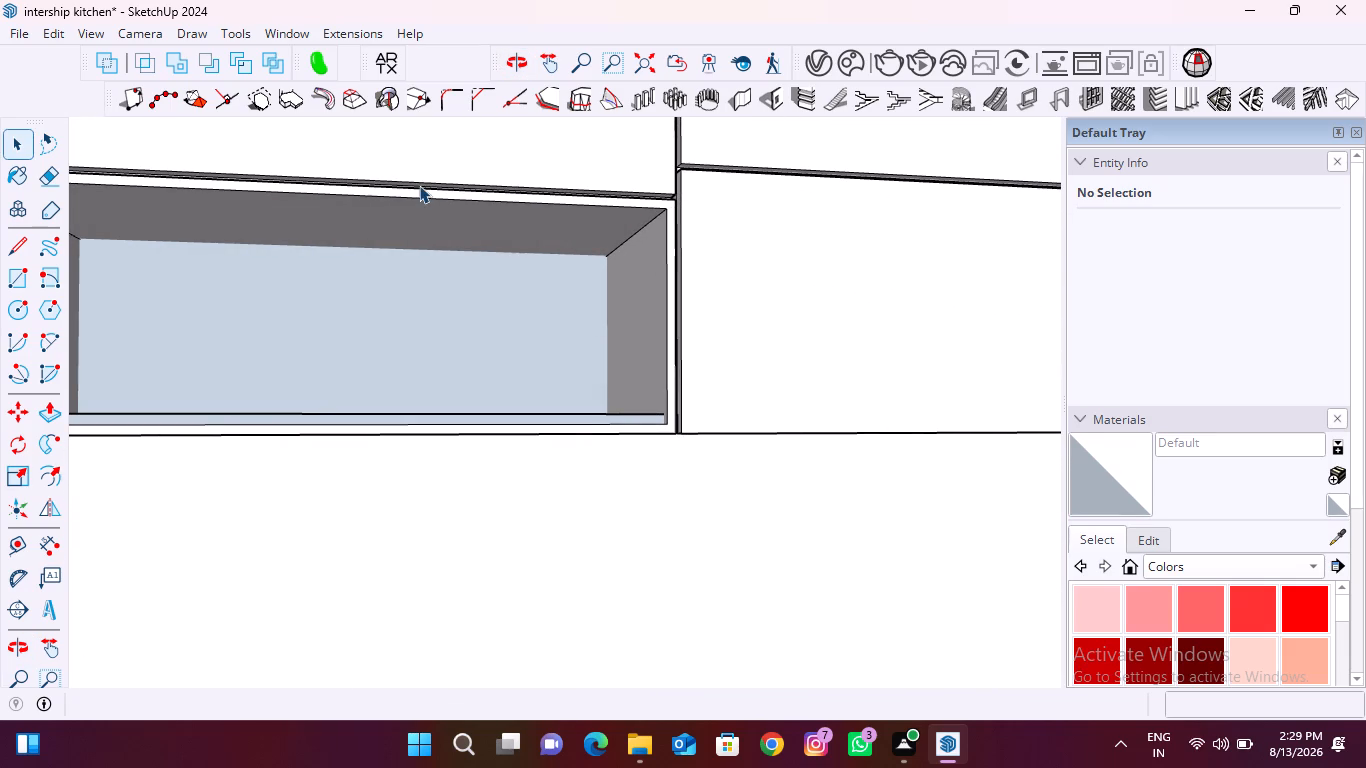
{"action": "scroll", "coordinate": [499, 244], "scroll_direction": "down", "scroll_amount": 2}
{"action": "middle_click_drag", "start_coordinate": [521, 278], "coordinate": [442, 232]}
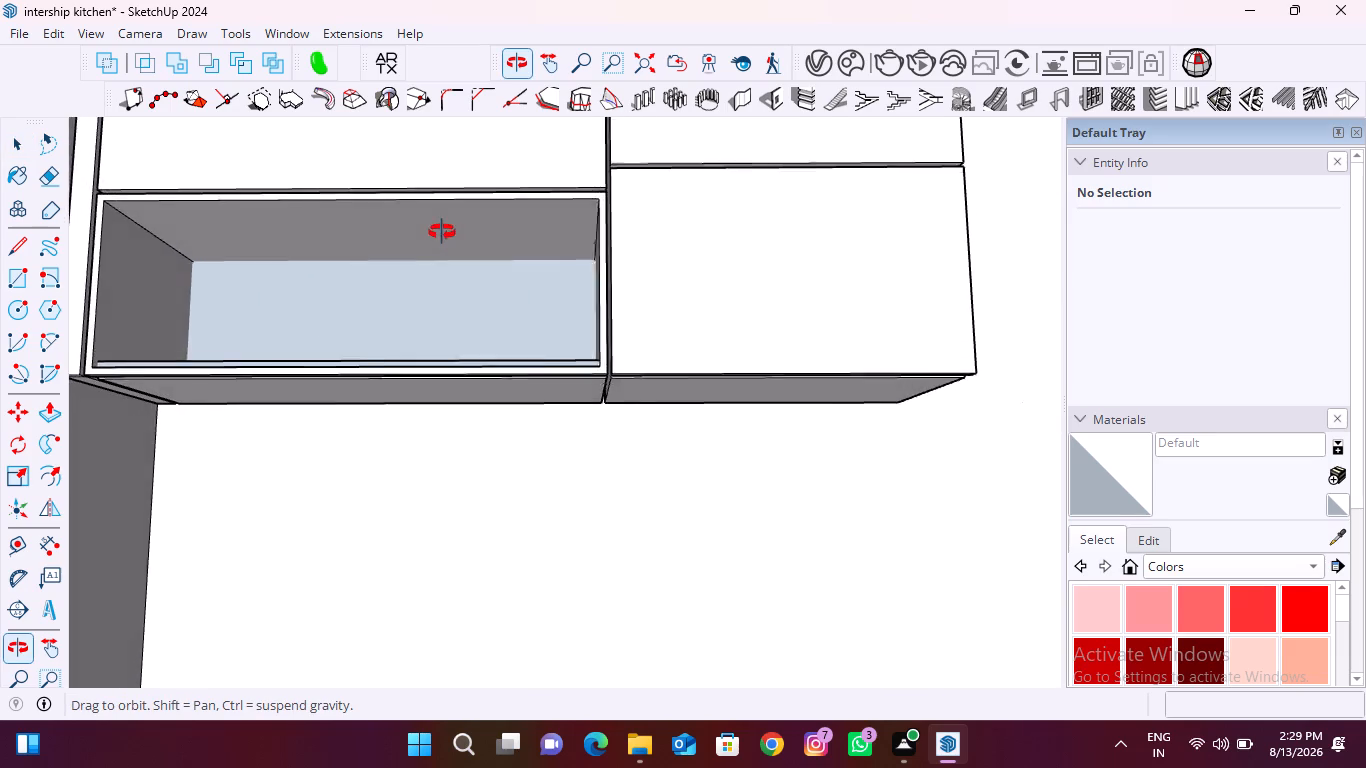
{"action": "middle_click_drag", "start_coordinate": [442, 232], "coordinate": [383, 211]}
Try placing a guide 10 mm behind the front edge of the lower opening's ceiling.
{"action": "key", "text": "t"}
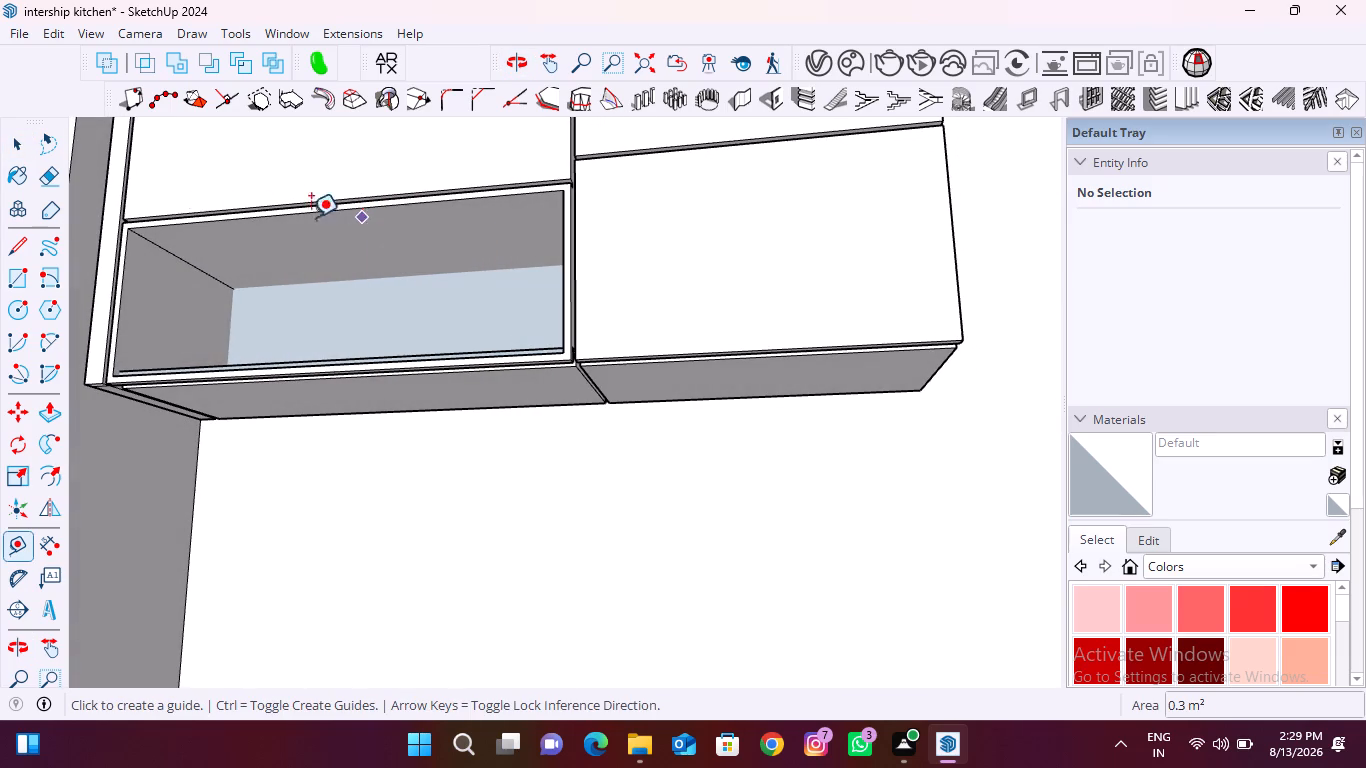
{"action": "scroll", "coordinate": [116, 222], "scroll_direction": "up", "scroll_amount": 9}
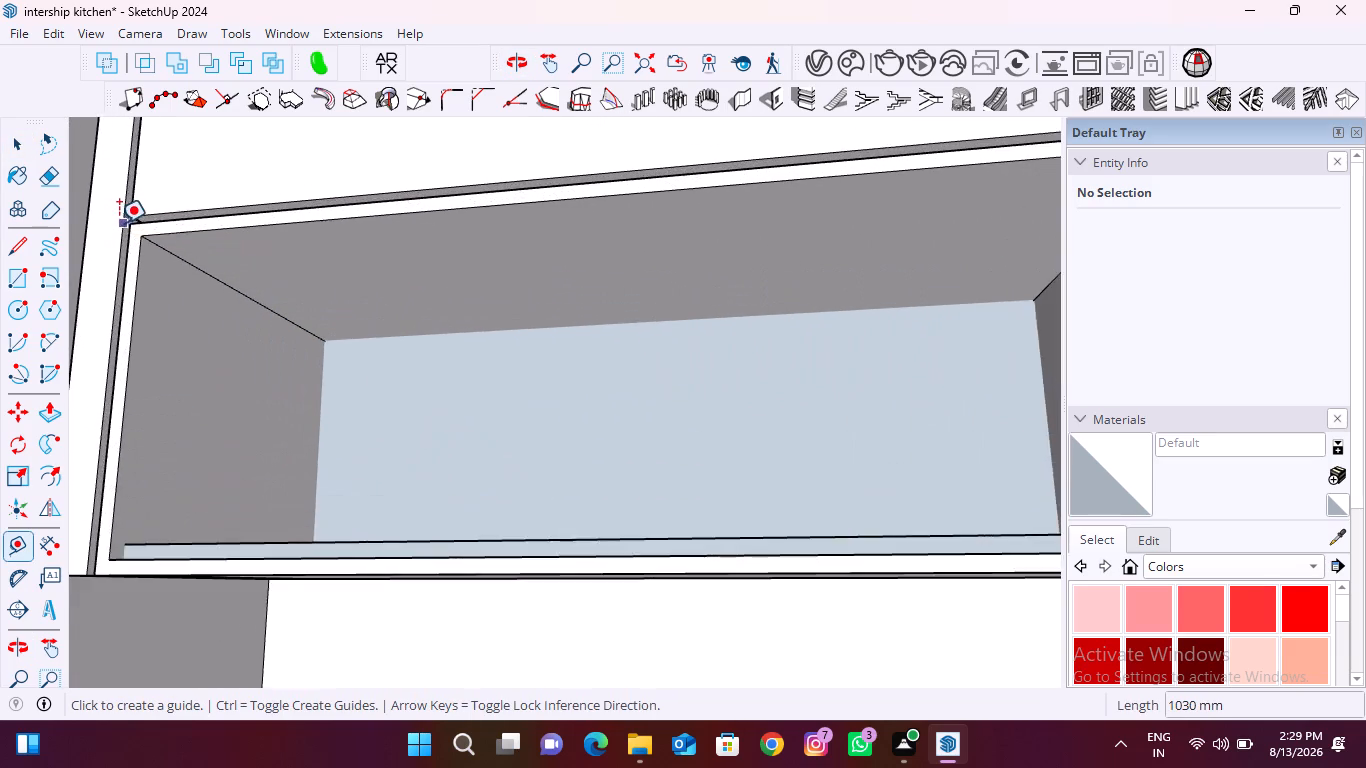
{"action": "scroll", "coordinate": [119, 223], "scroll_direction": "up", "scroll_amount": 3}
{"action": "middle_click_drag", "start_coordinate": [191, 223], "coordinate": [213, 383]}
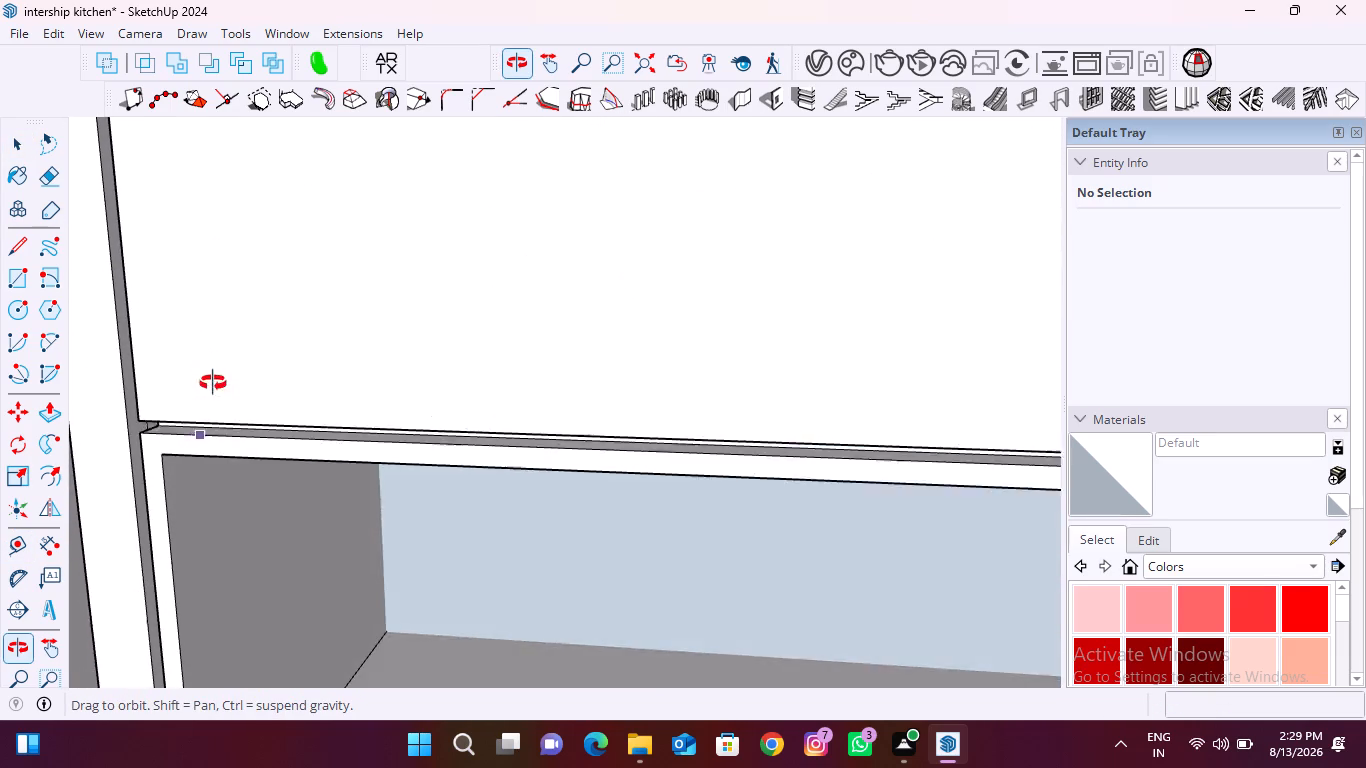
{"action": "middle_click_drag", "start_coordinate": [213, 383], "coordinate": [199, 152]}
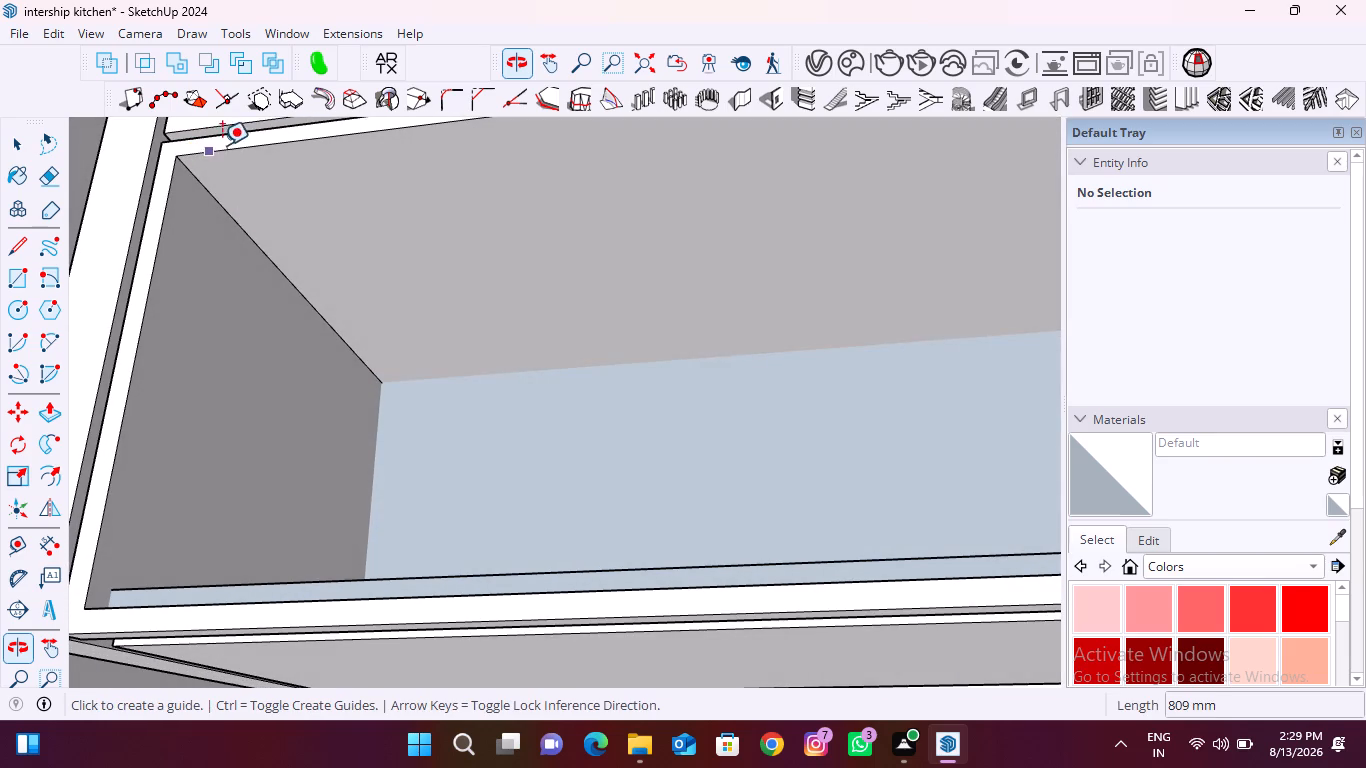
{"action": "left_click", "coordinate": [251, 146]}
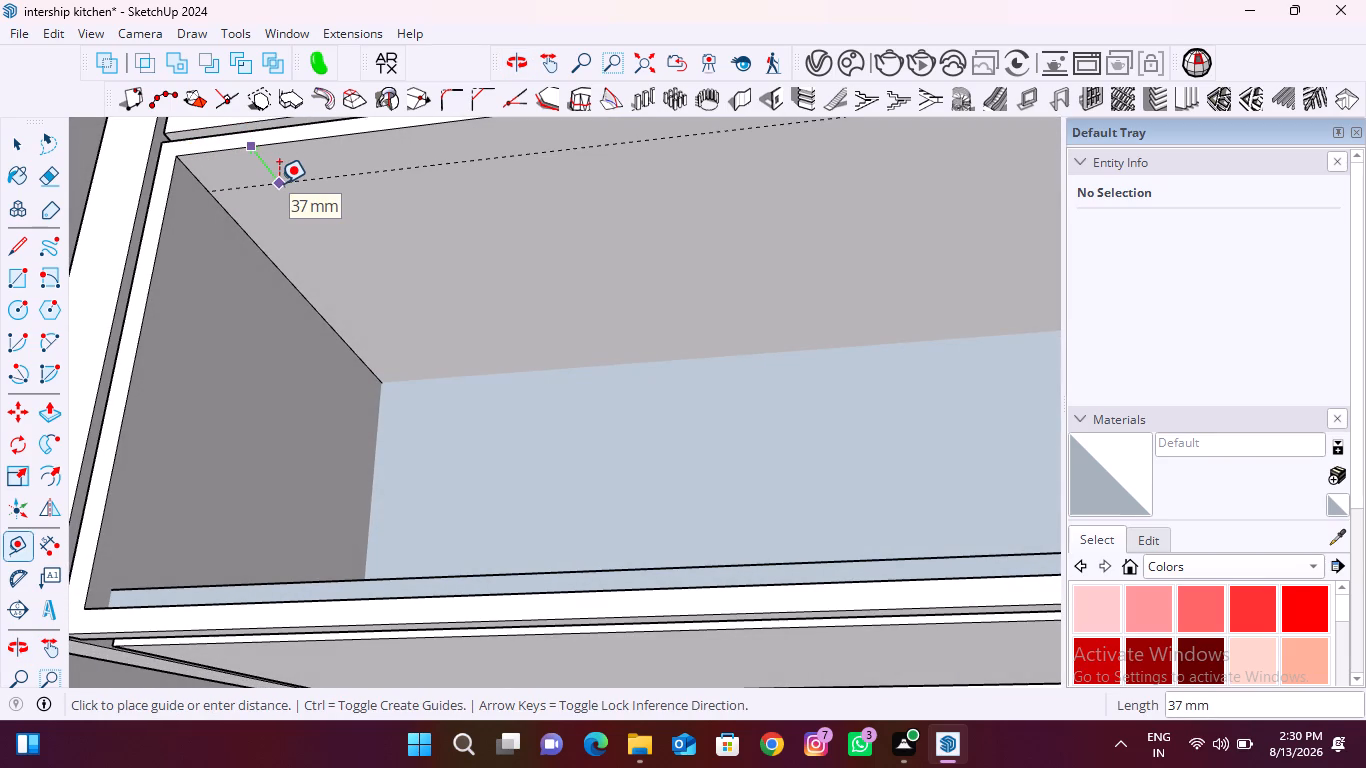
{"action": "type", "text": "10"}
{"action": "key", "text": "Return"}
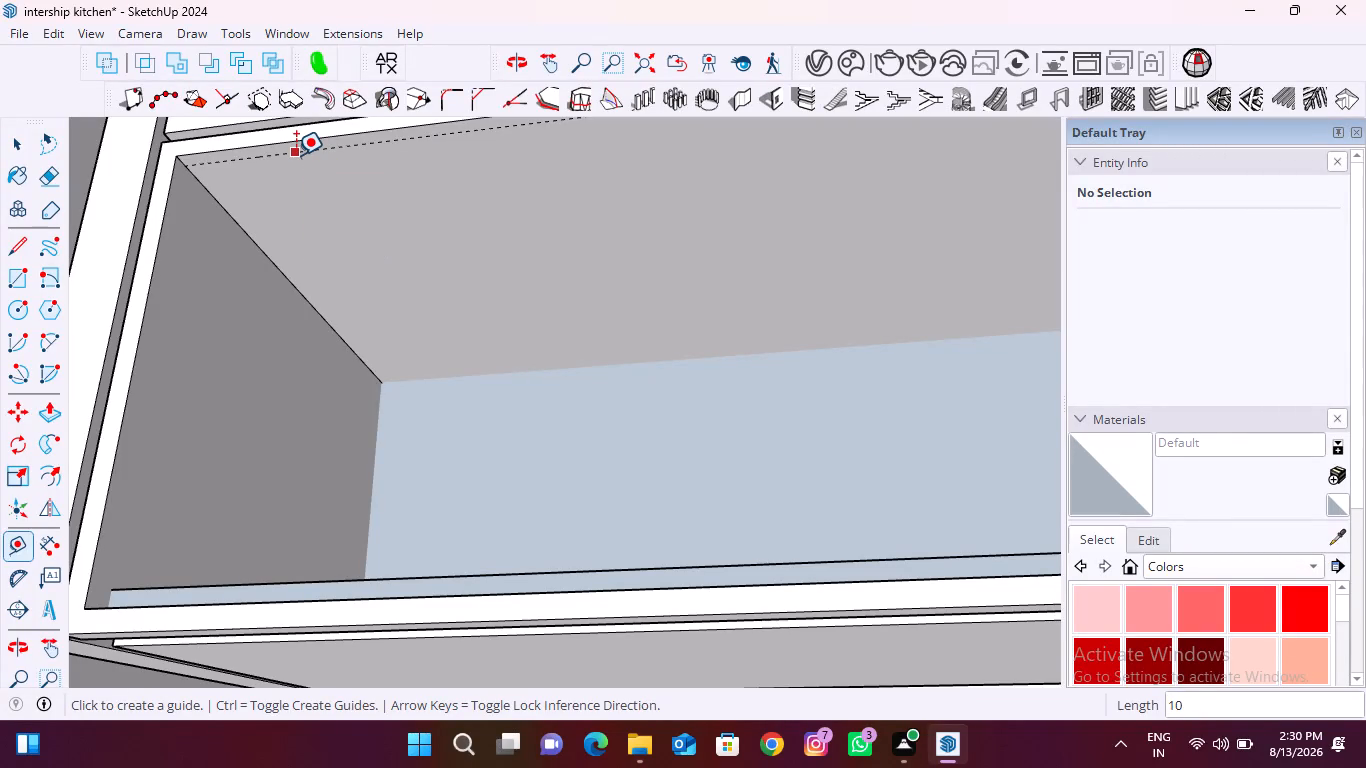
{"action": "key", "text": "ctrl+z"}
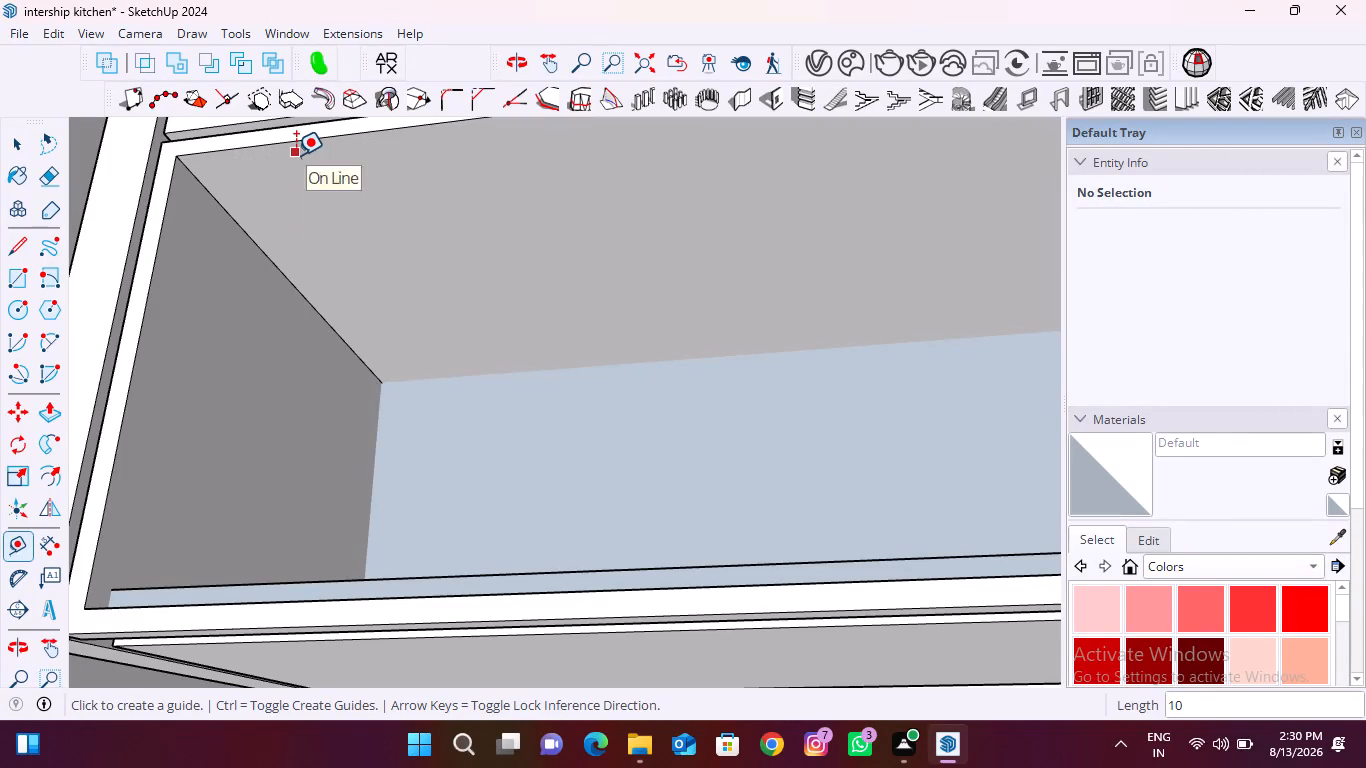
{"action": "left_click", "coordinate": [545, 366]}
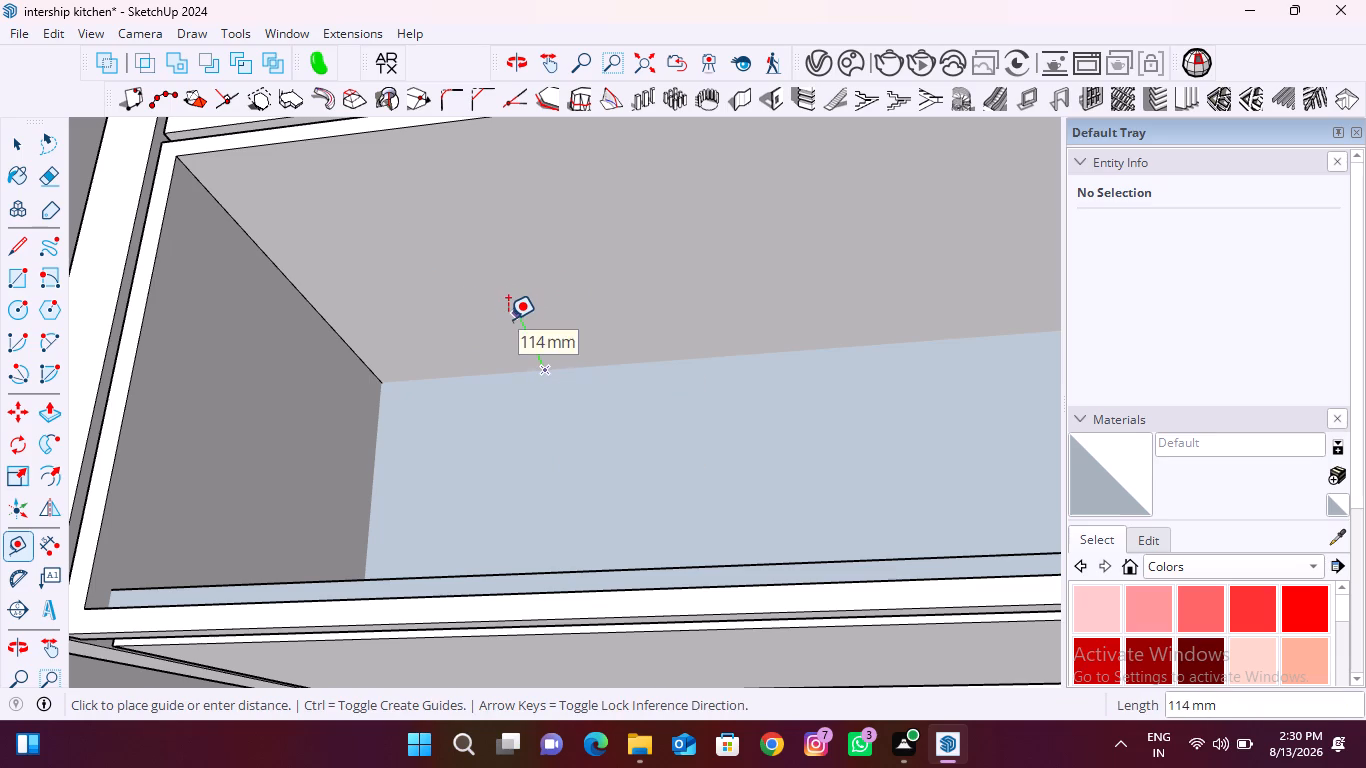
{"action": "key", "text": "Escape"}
Place guides on the lower opening's ceiling along its back edge, 10 mm in front of it, and 25 mm further forward.
{"action": "left_click", "coordinate": [290, 141]}
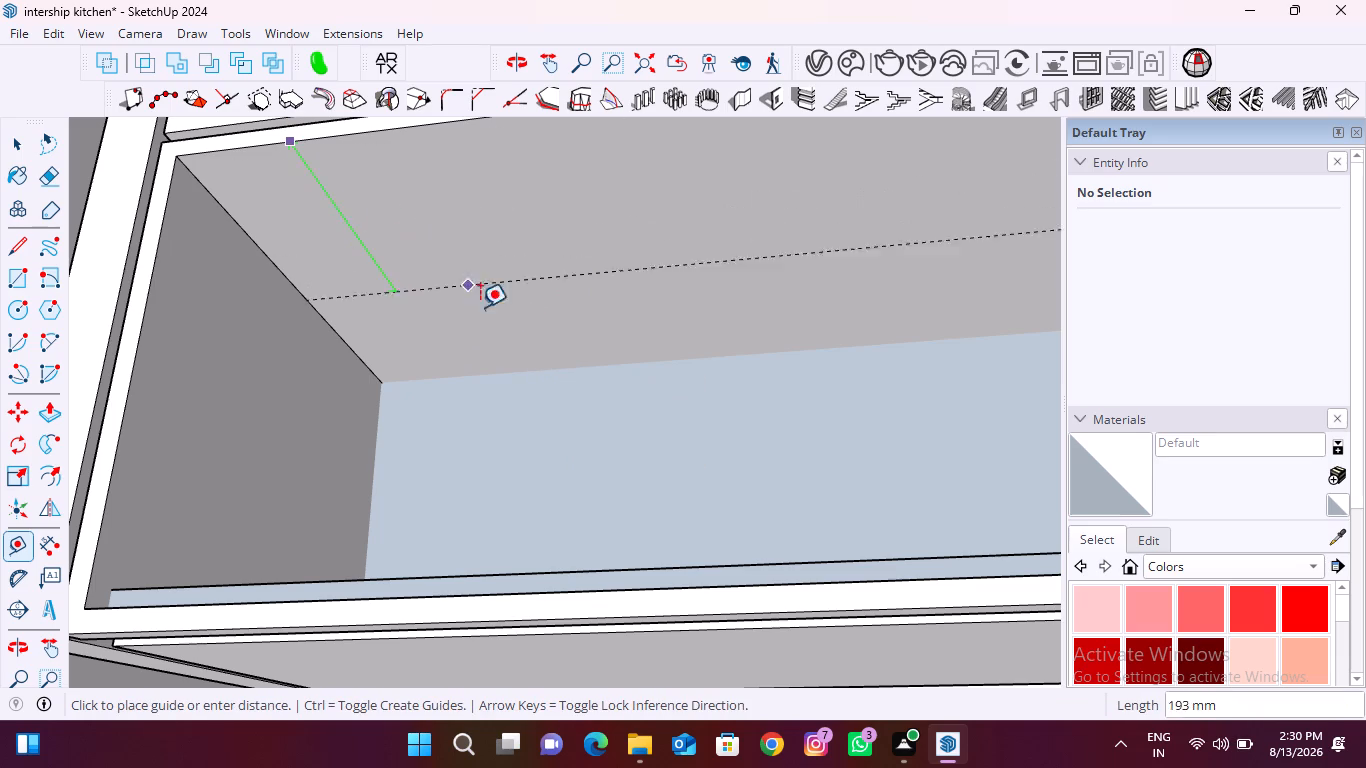
{"action": "left_click", "coordinate": [535, 370]}
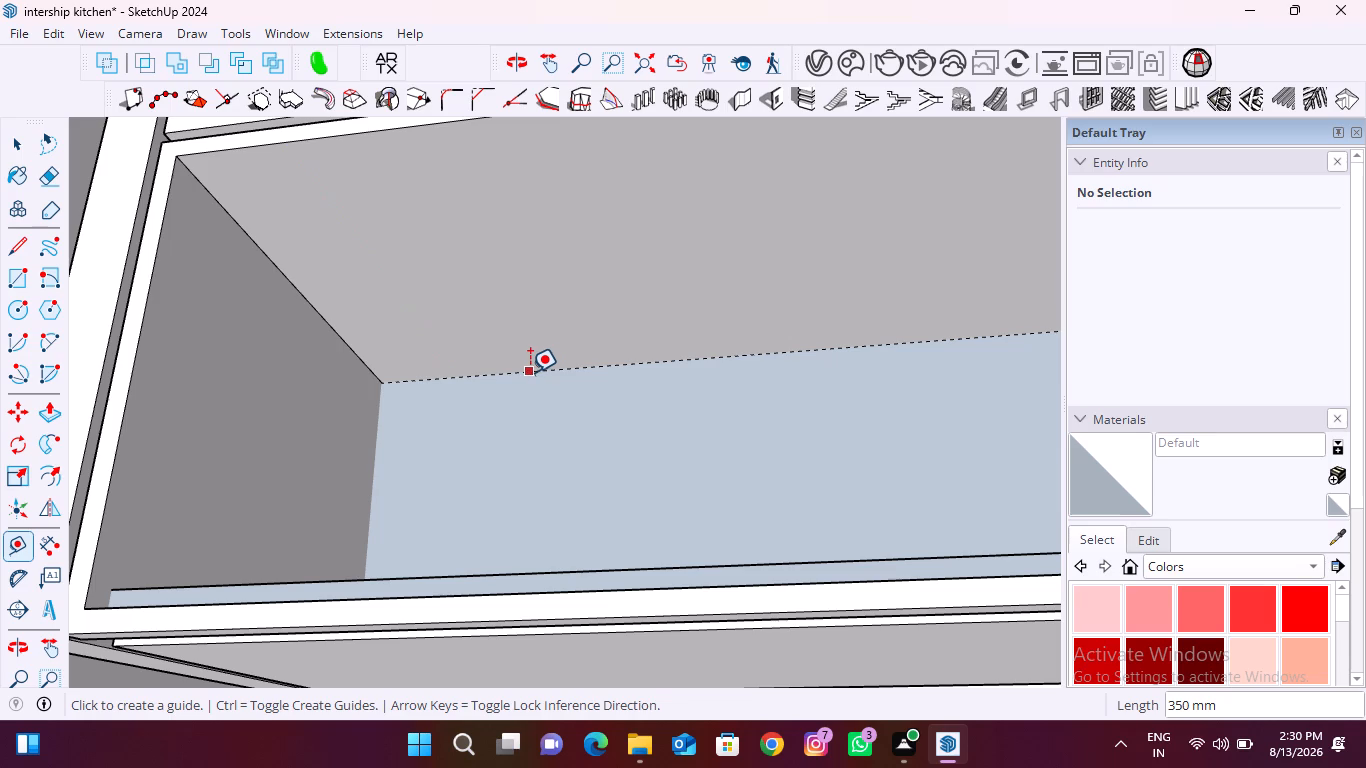
{"action": "left_click", "coordinate": [532, 372]}
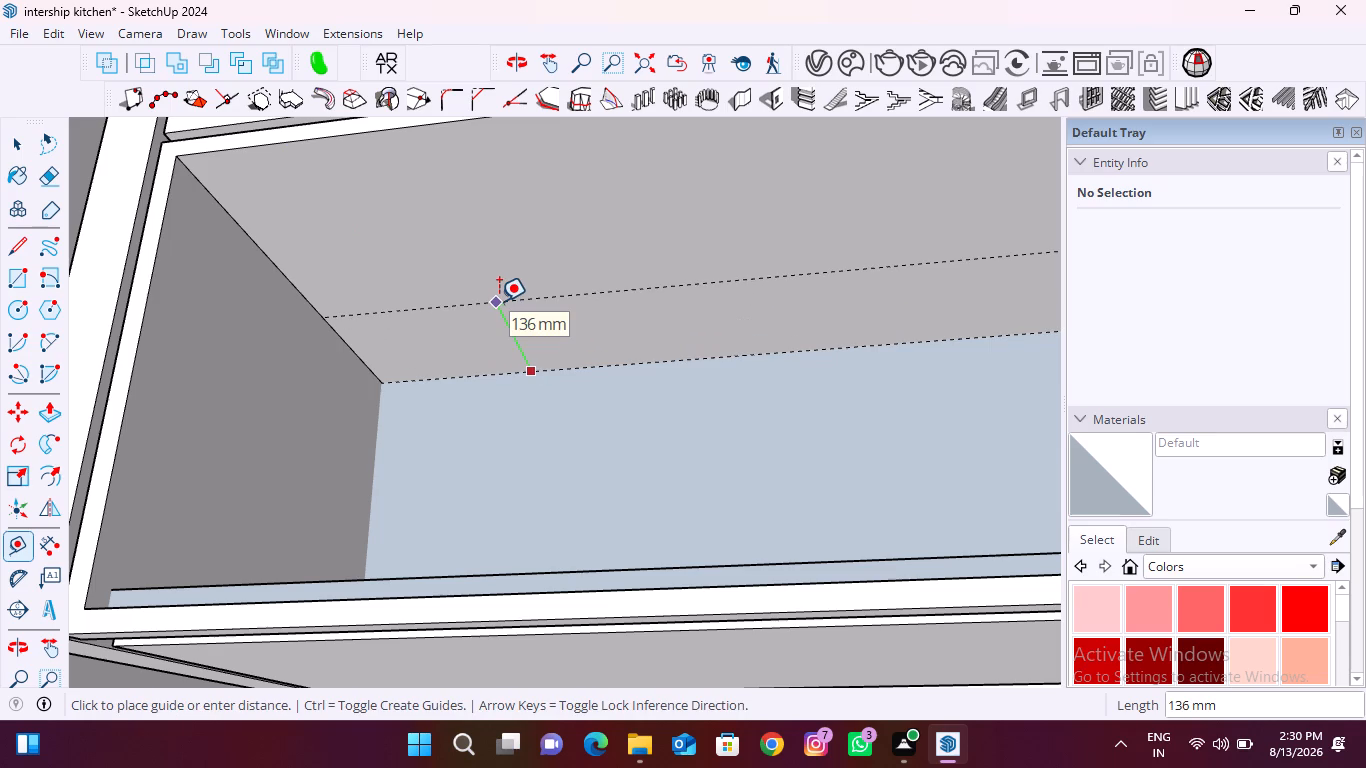
{"action": "type", "text": "10"}
{"action": "key", "text": "Return"}
{"action": "scroll", "coordinate": [593, 360], "scroll_direction": "up", "scroll_amount": 2}
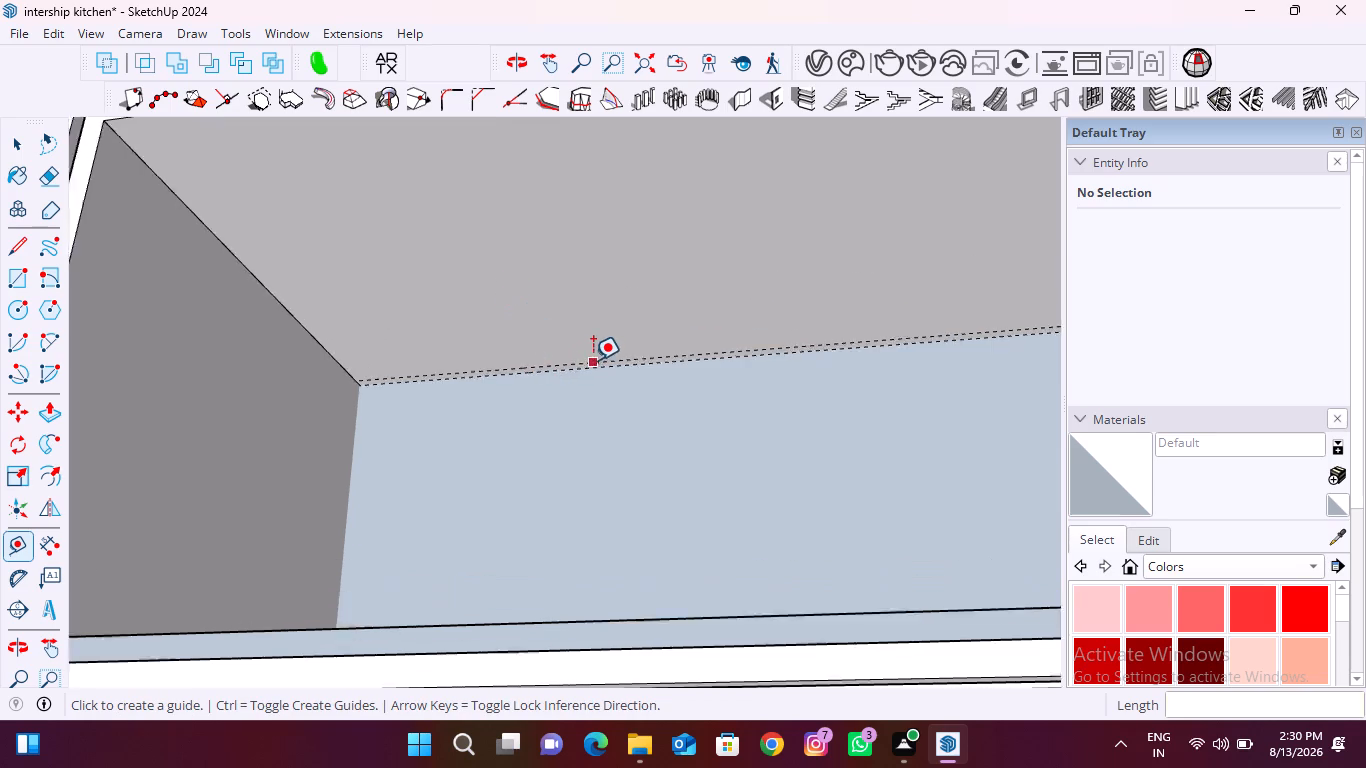
{"action": "scroll", "coordinate": [593, 360], "scroll_direction": "up", "scroll_amount": 7}
{"action": "left_click", "coordinate": [595, 360]}
{"action": "key", "text": "Escape"}
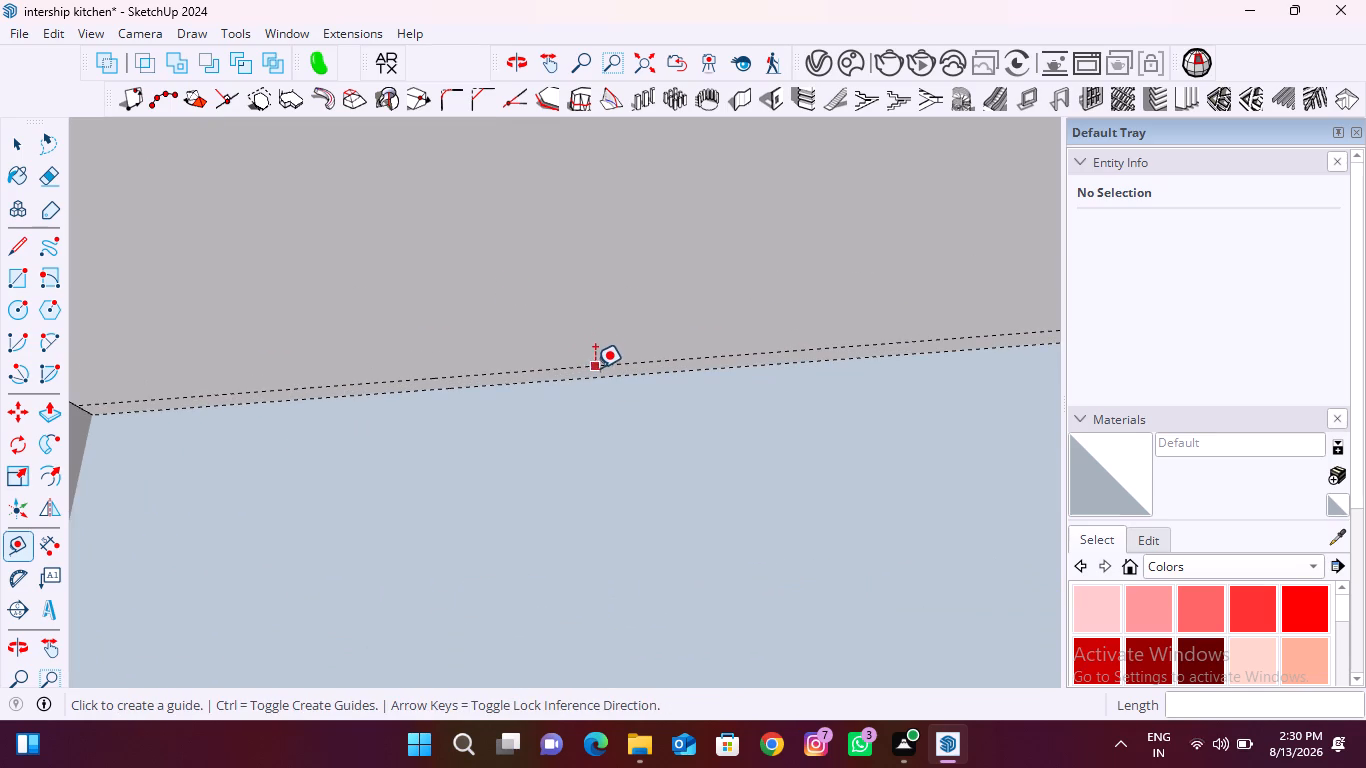
{"action": "left_click", "coordinate": [596, 369]}
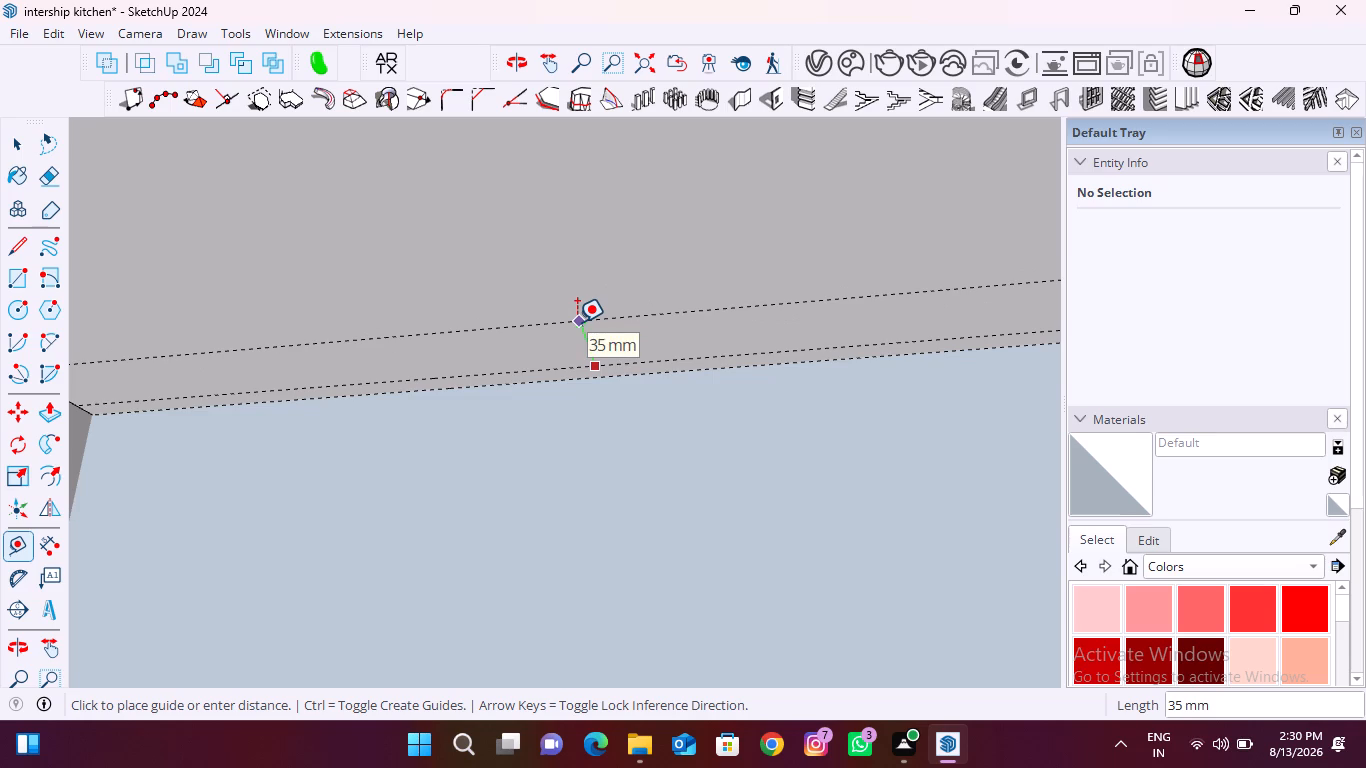
{"action": "key", "text": "Return"}
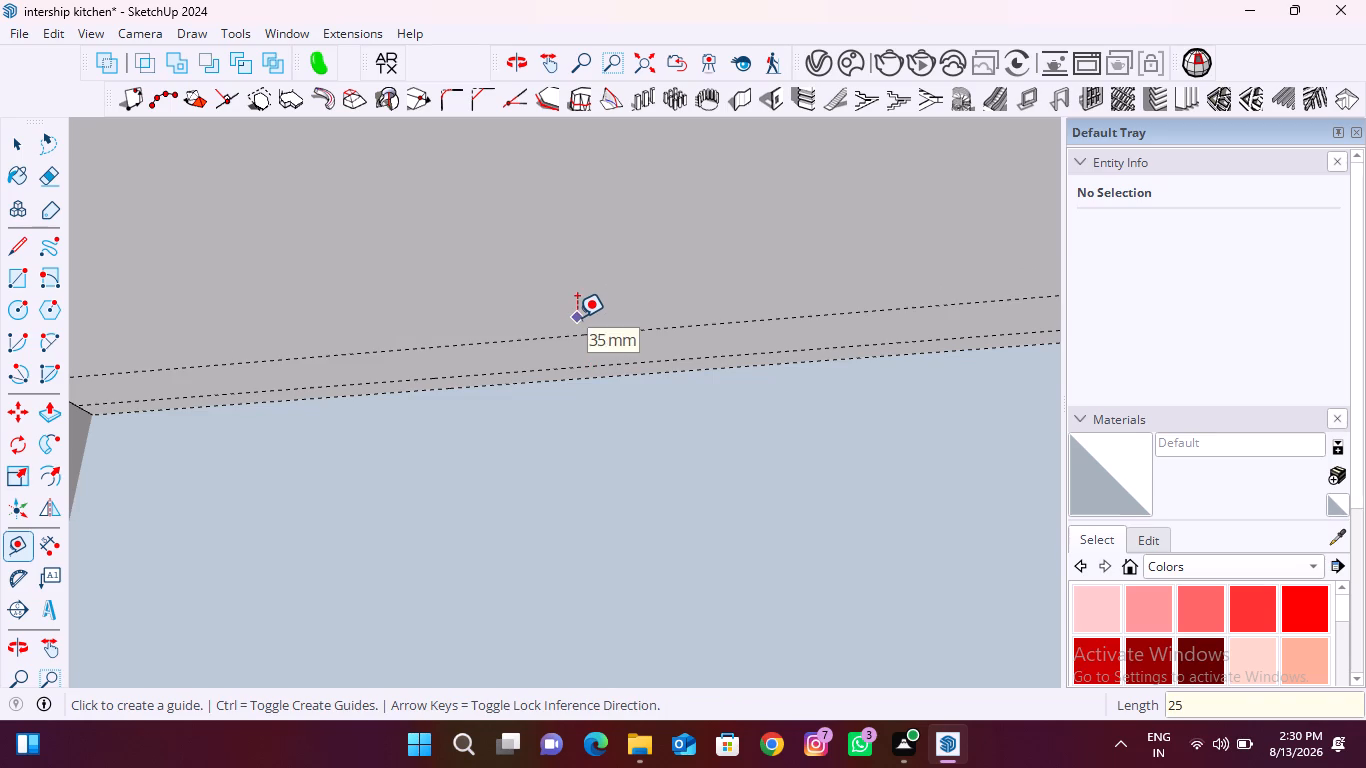
Draw an 809 mm by 25 mm rectangle across the lower opening's ceiling between the two front guides.
{"action": "key", "text": "r"}
{"action": "scroll", "coordinate": [573, 305], "scroll_direction": "down", "scroll_amount": 3}
{"action": "scroll", "coordinate": [203, 390], "scroll_direction": "up", "scroll_amount": 5}
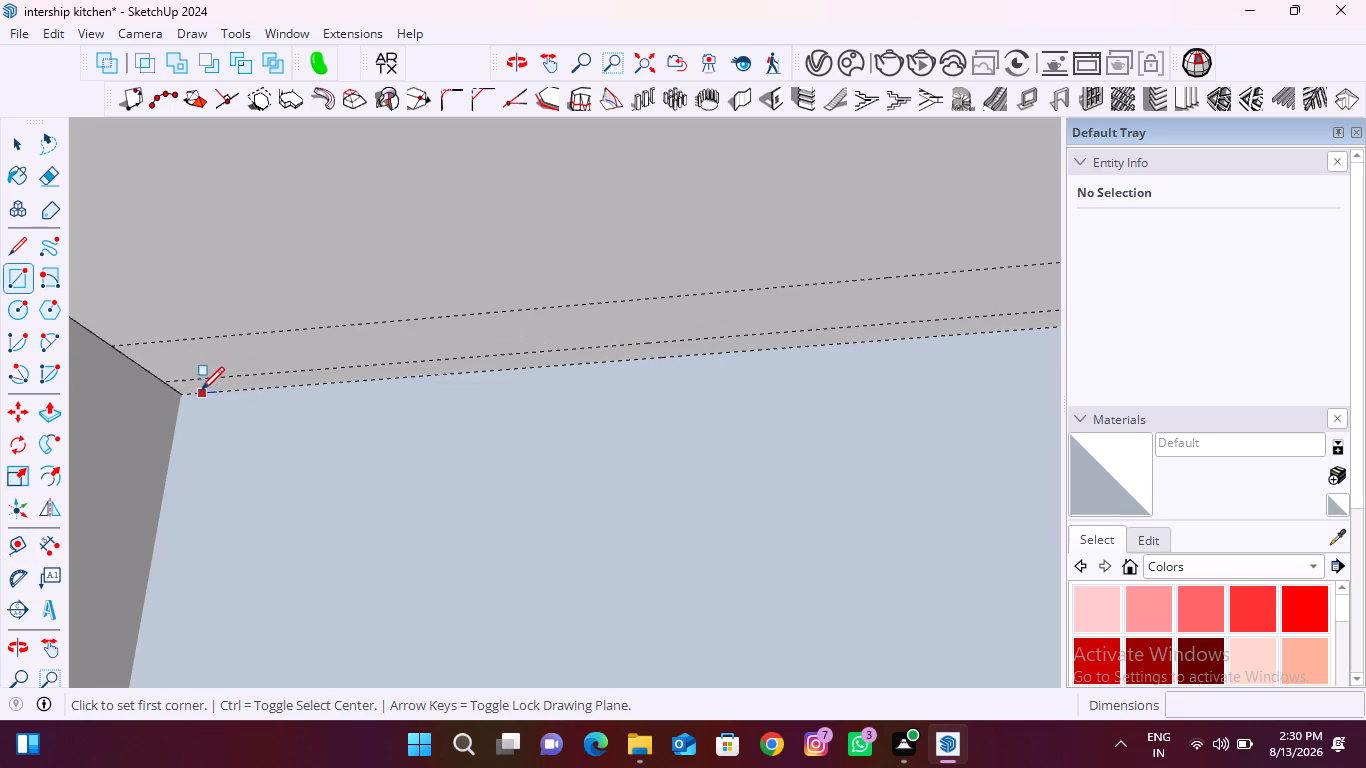
{"action": "left_click", "coordinate": [114, 344]}
{"action": "scroll", "coordinate": [132, 397], "scroll_direction": "down", "scroll_amount": 12}
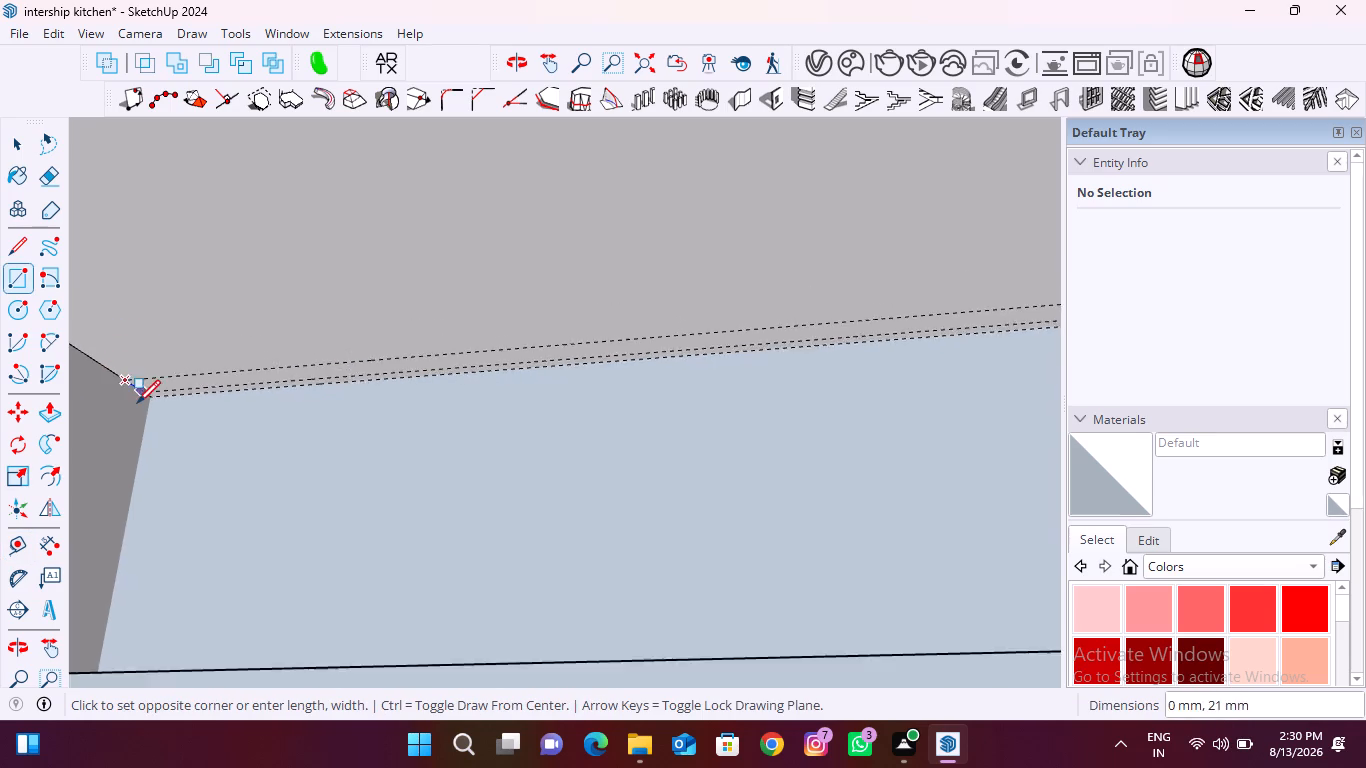
{"action": "scroll", "coordinate": [137, 403], "scroll_direction": "down", "scroll_amount": 7}
{"action": "middle_click_drag", "start_coordinate": [161, 418], "coordinate": [480, 424]}
{"action": "scroll", "coordinate": [635, 415], "scroll_direction": "up", "scroll_amount": 5}
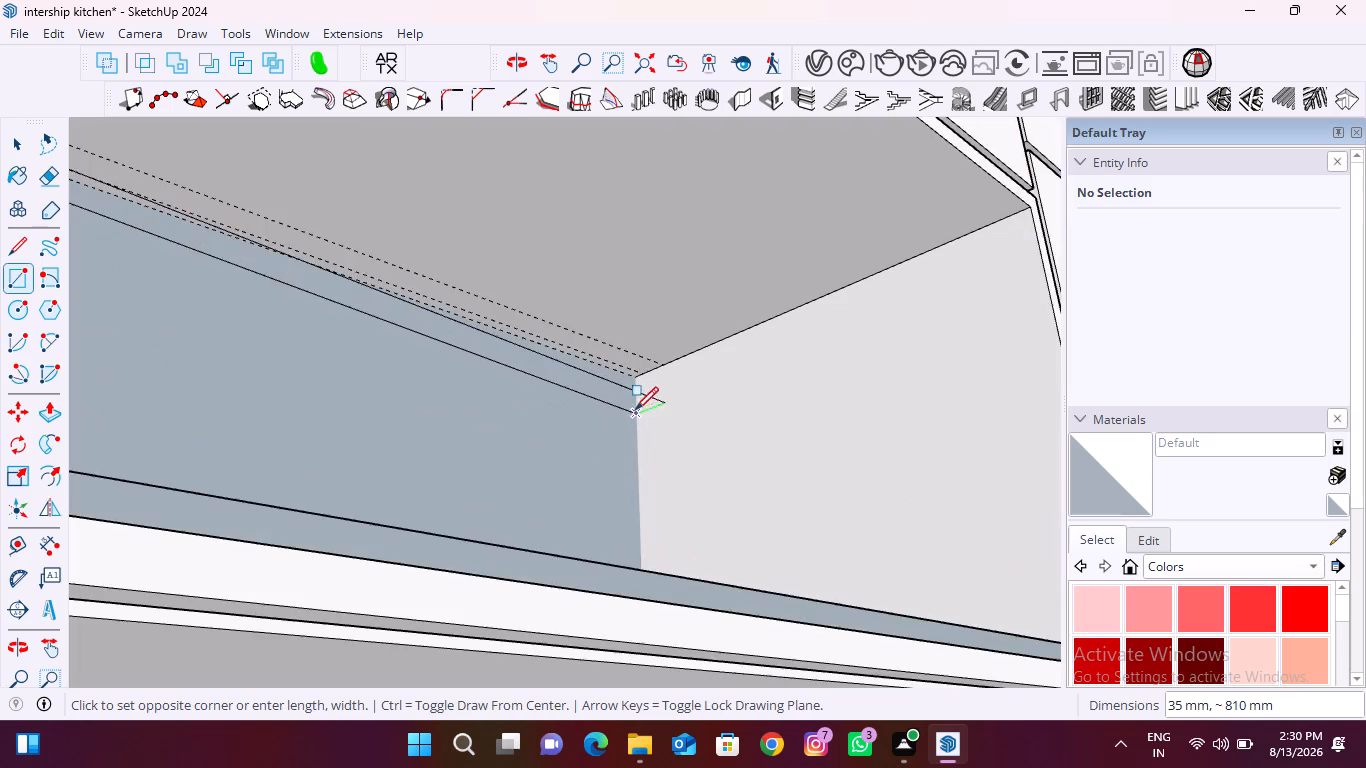
{"action": "scroll", "coordinate": [635, 410], "scroll_direction": "up", "scroll_amount": 19}
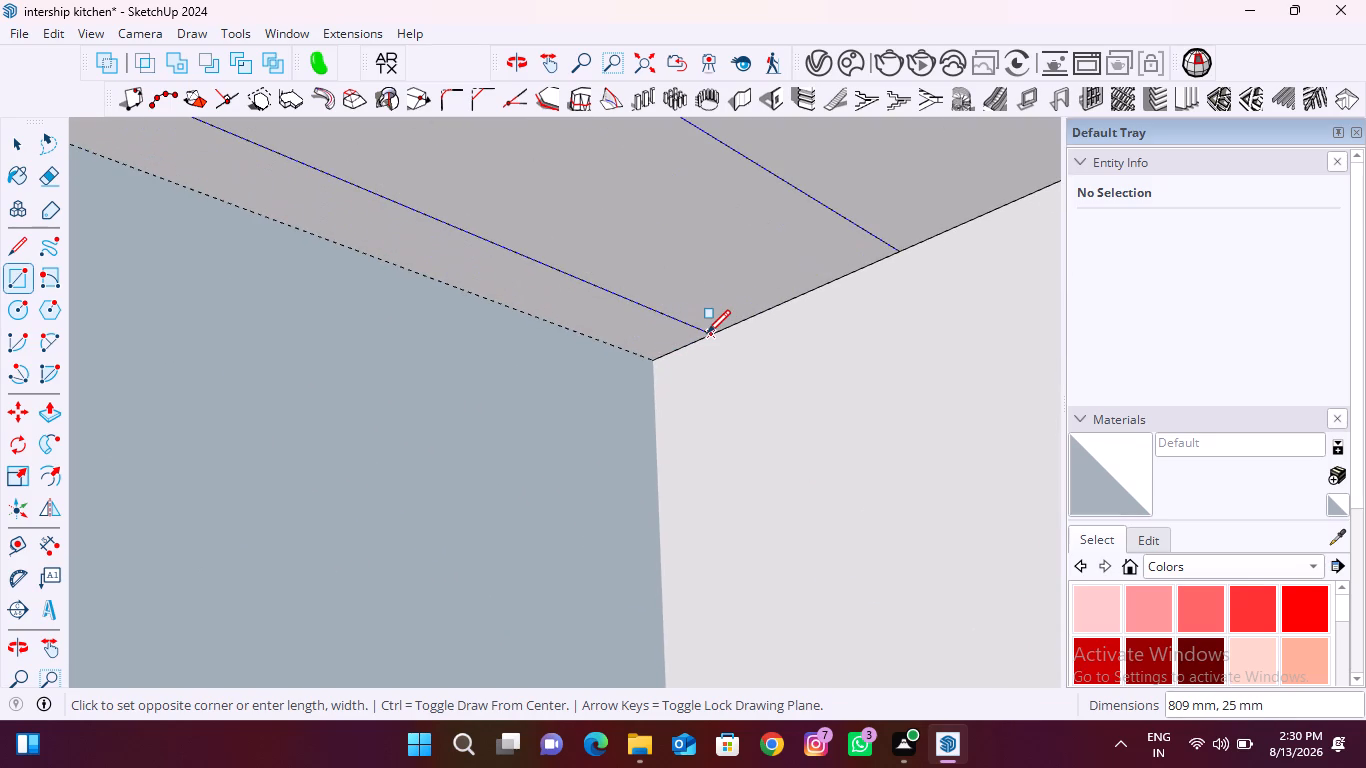
{"action": "left_click", "coordinate": [707, 333]}
Push the 25 mm strip near the back of the lower opening's ceiling about 7 mm upward to form a groove.
{"action": "key", "text": "space"}
{"action": "type", "text": "p"}
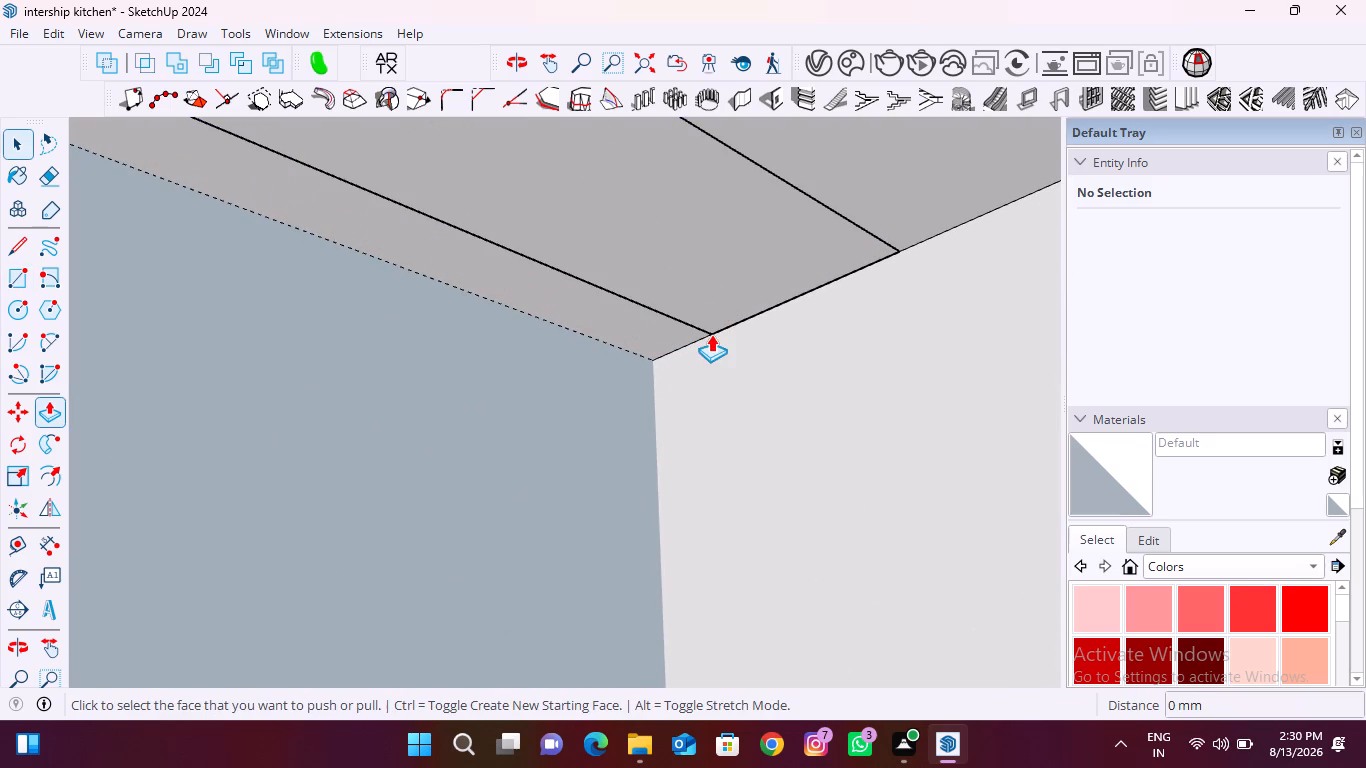
{"action": "double_click", "coordinate": [741, 249]}
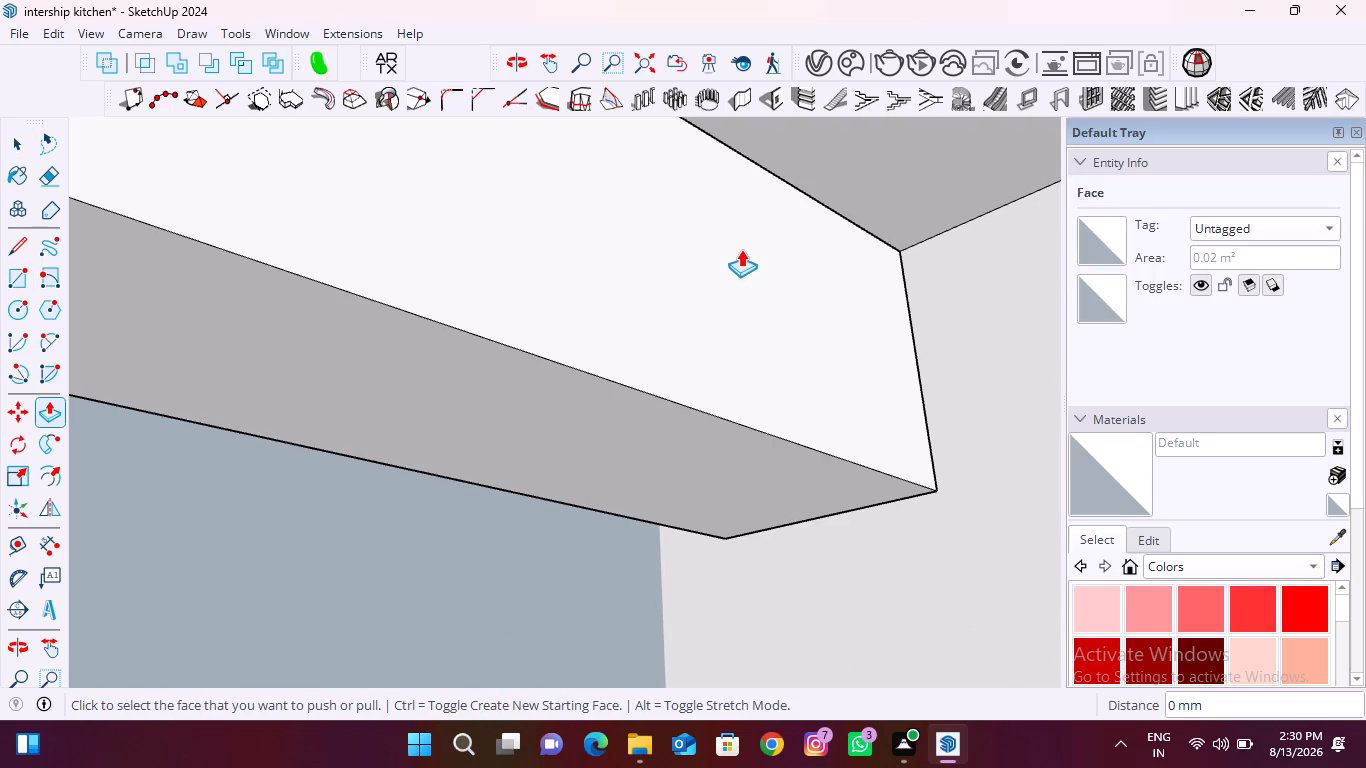
{"action": "key", "text": "ctrl+z"}
{"action": "left_click", "coordinate": [738, 248]}
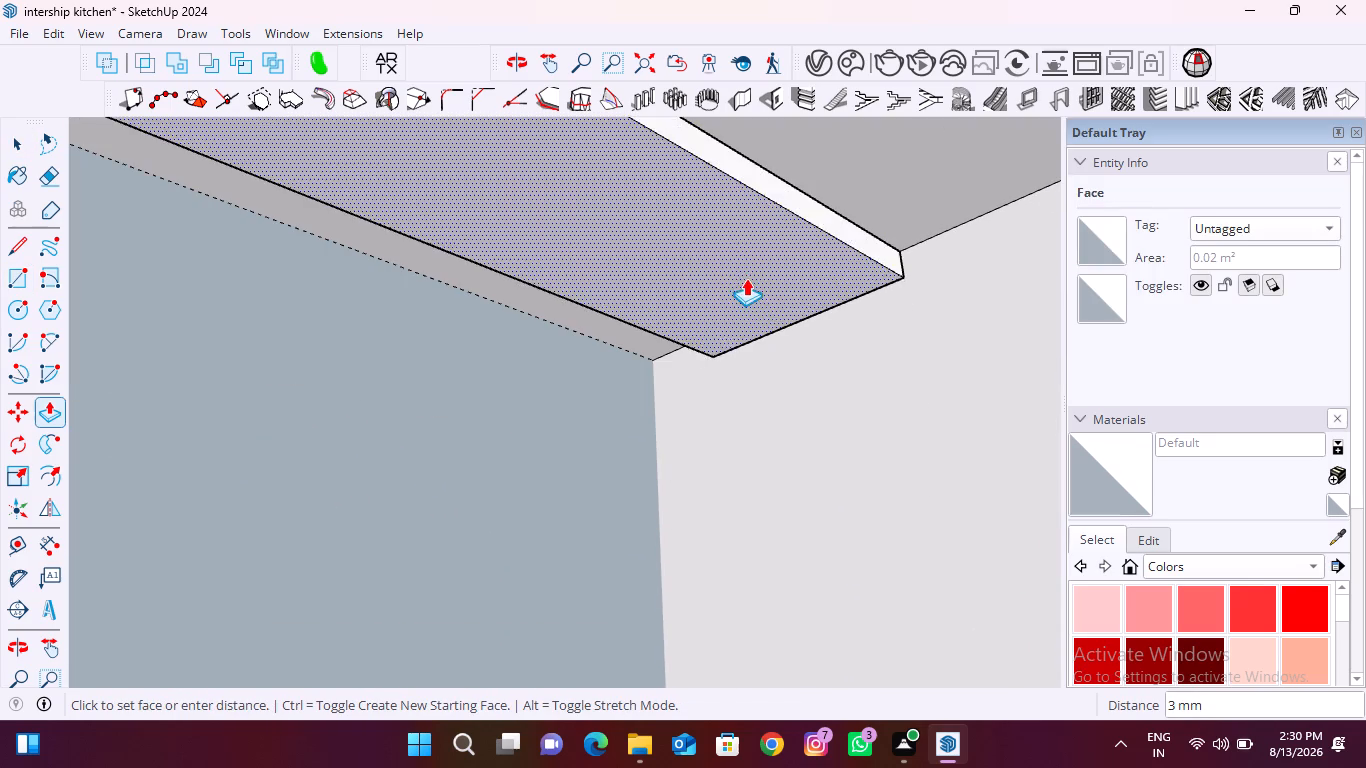
{"action": "left_click", "coordinate": [697, 189]}
{"action": "scroll", "coordinate": [714, 275], "scroll_direction": "down", "scroll_amount": 14}
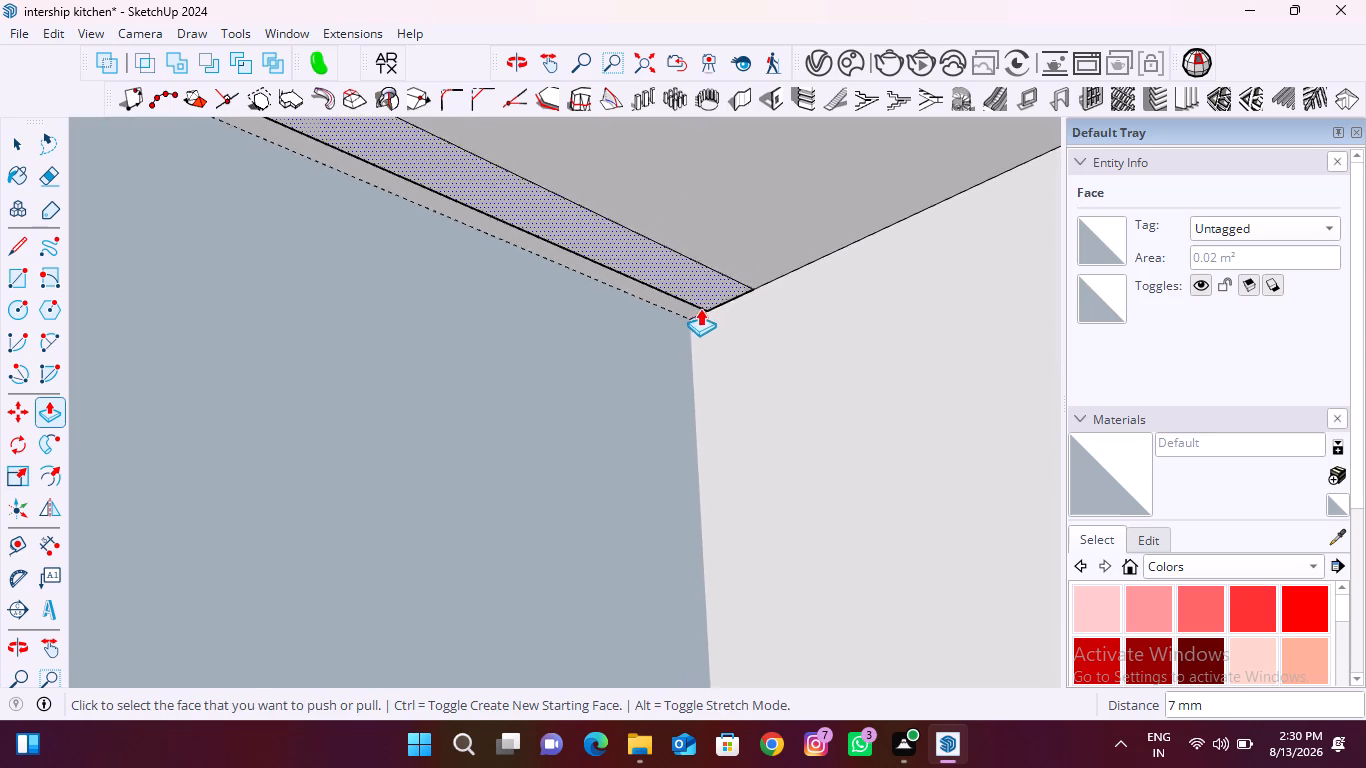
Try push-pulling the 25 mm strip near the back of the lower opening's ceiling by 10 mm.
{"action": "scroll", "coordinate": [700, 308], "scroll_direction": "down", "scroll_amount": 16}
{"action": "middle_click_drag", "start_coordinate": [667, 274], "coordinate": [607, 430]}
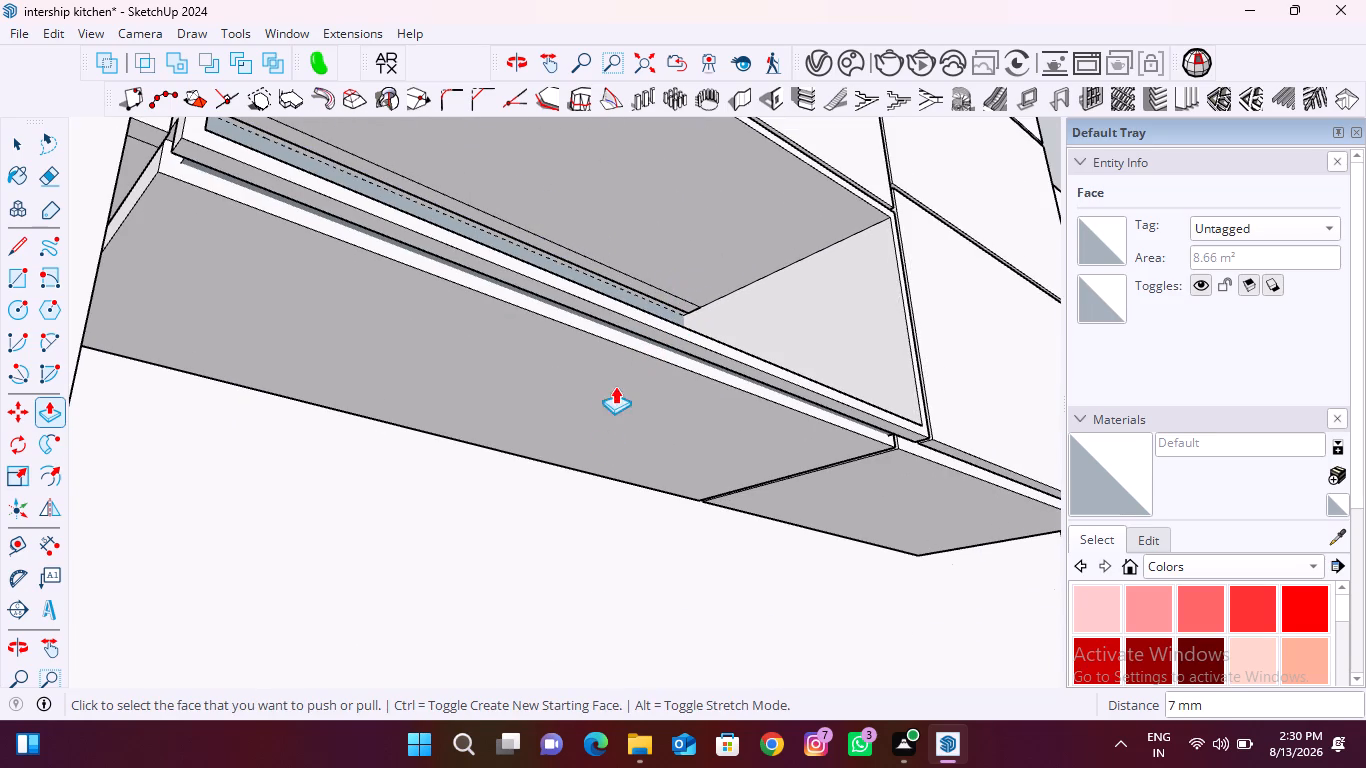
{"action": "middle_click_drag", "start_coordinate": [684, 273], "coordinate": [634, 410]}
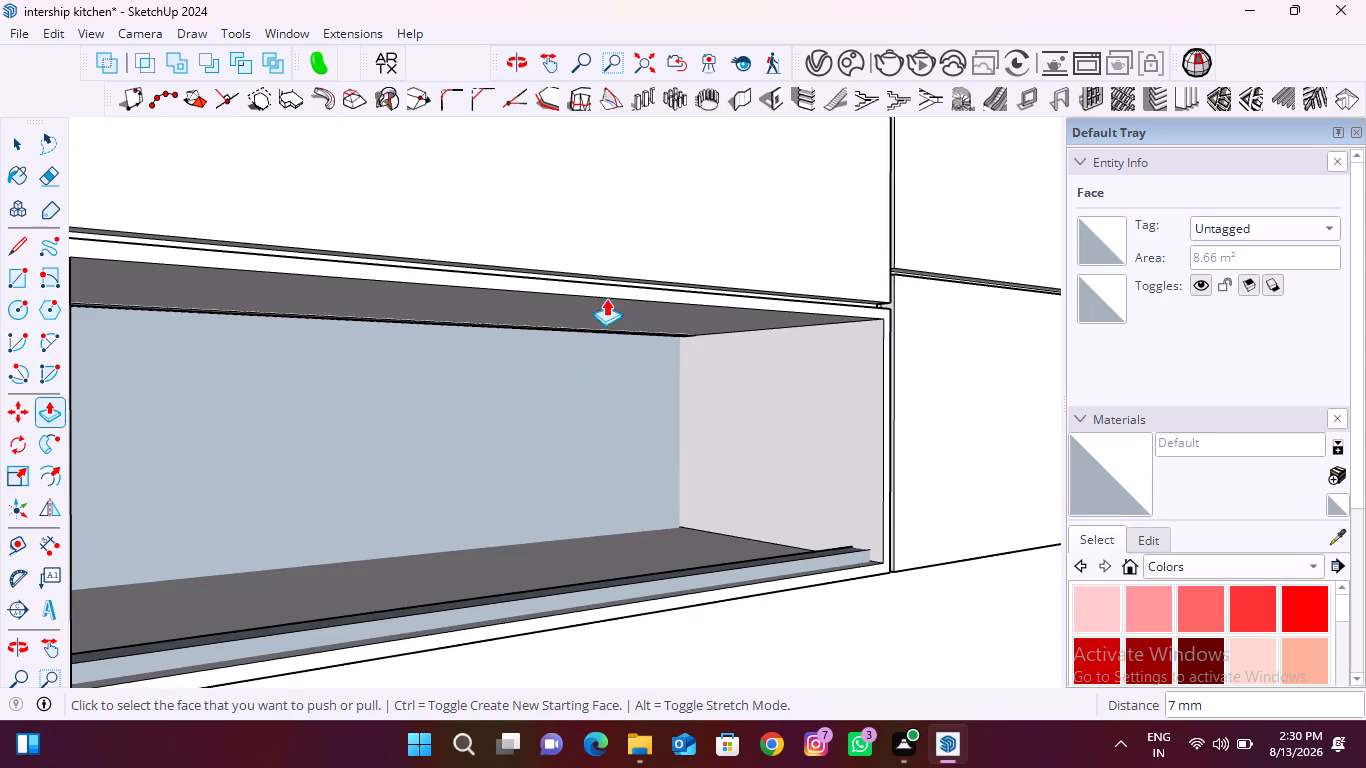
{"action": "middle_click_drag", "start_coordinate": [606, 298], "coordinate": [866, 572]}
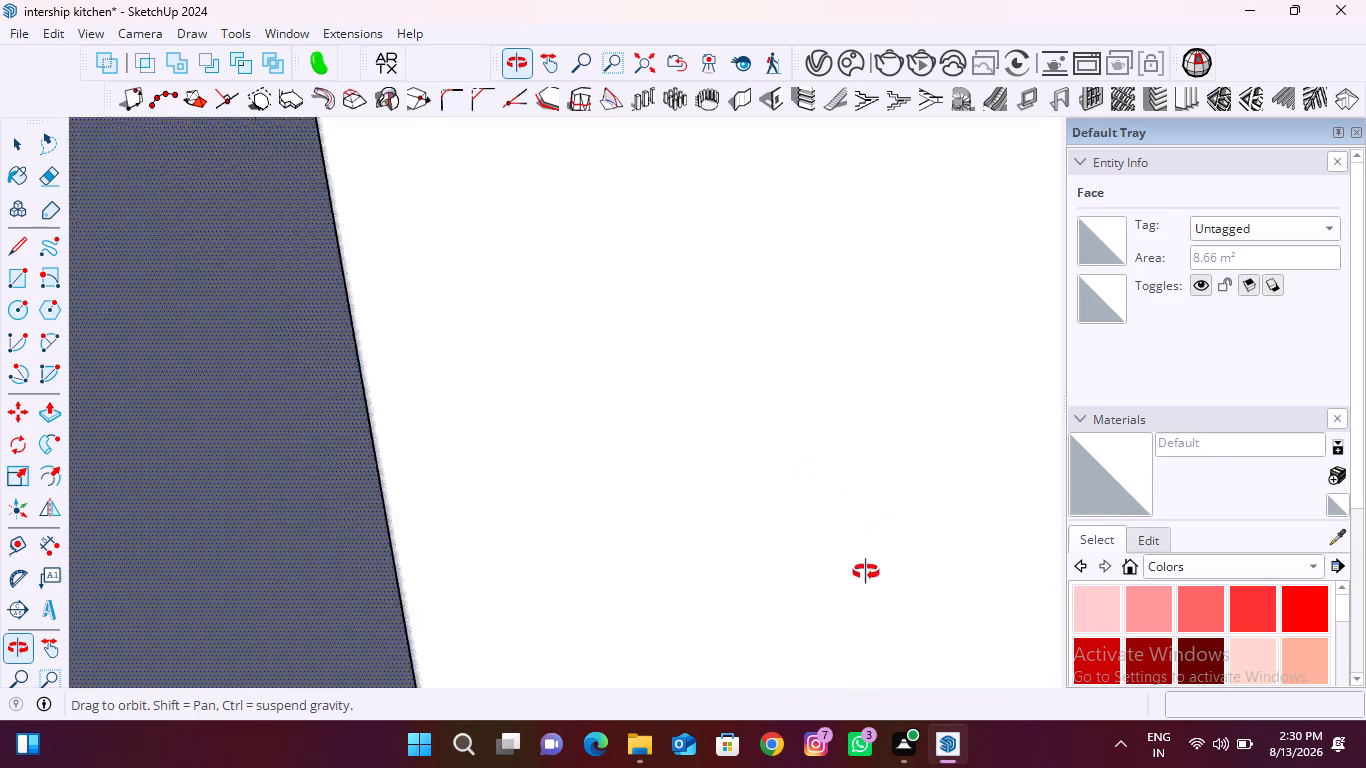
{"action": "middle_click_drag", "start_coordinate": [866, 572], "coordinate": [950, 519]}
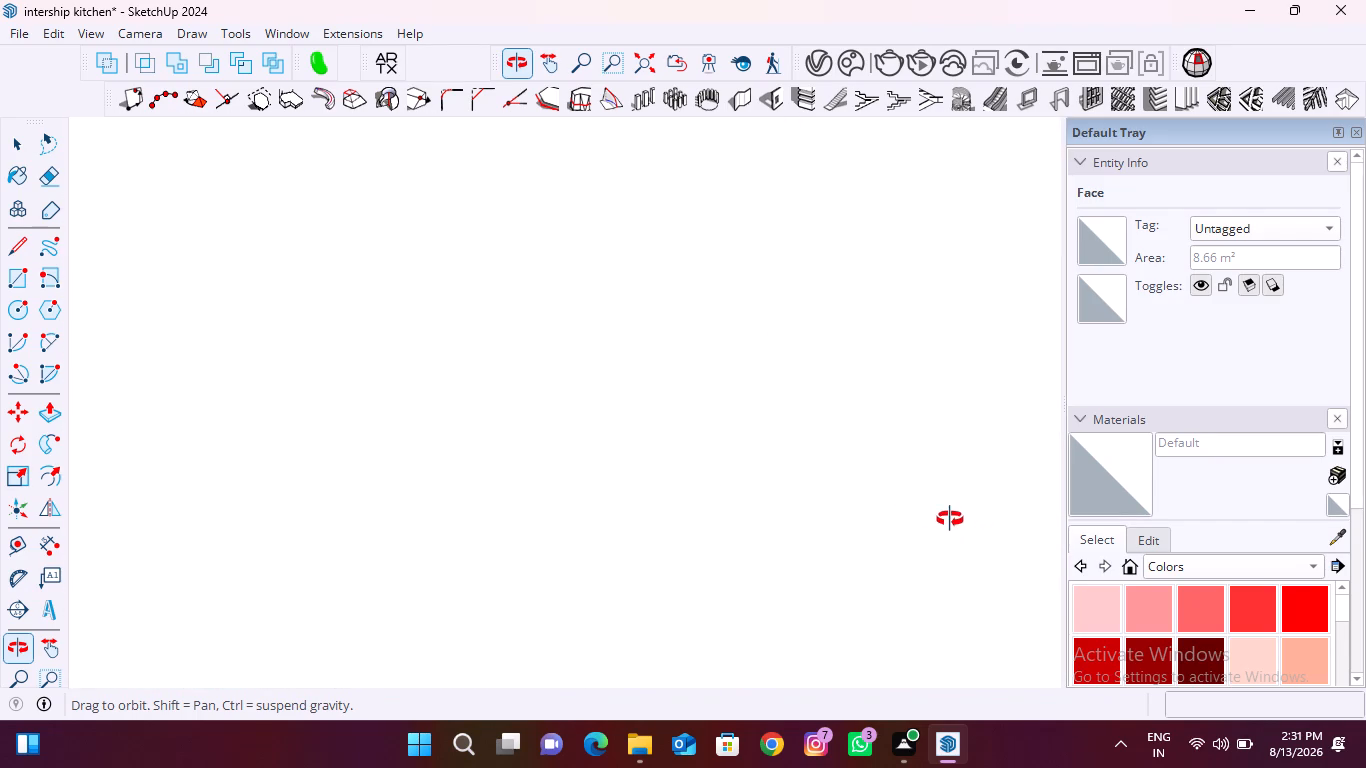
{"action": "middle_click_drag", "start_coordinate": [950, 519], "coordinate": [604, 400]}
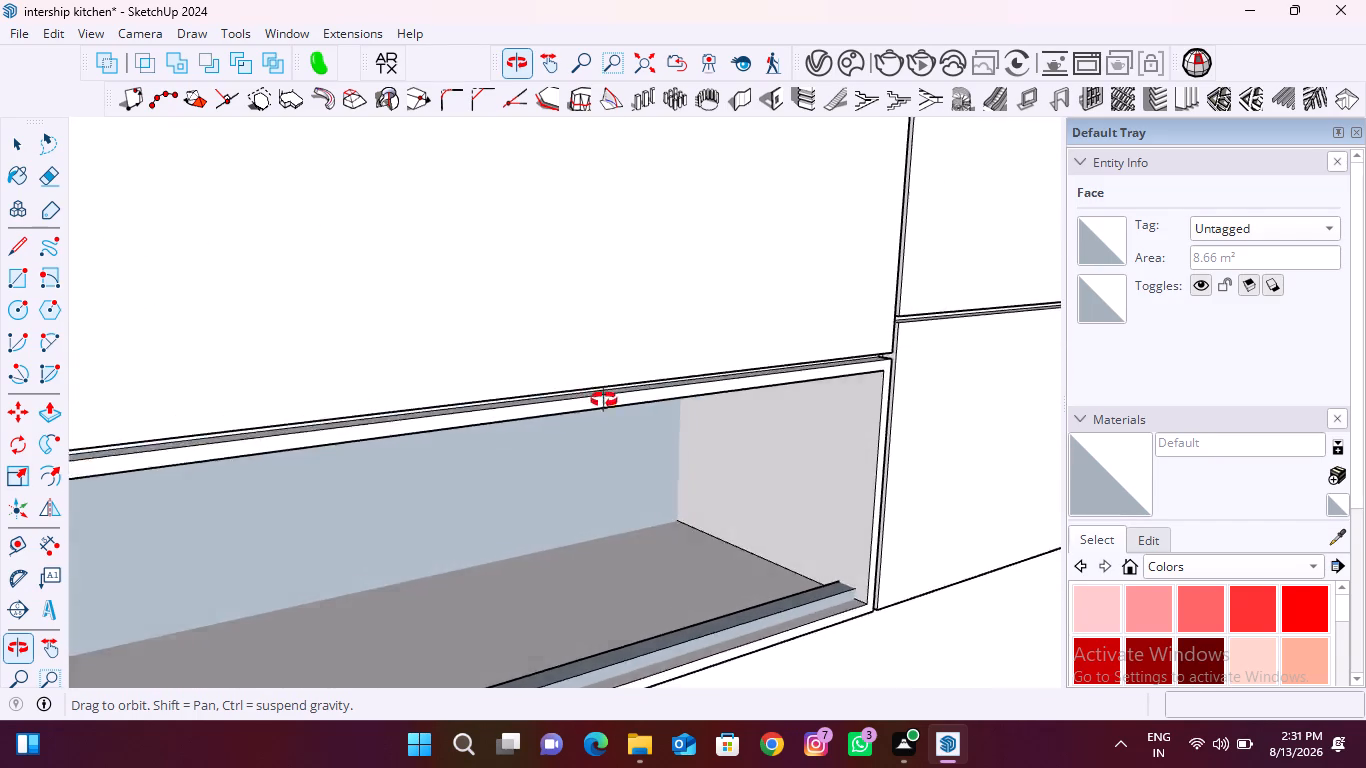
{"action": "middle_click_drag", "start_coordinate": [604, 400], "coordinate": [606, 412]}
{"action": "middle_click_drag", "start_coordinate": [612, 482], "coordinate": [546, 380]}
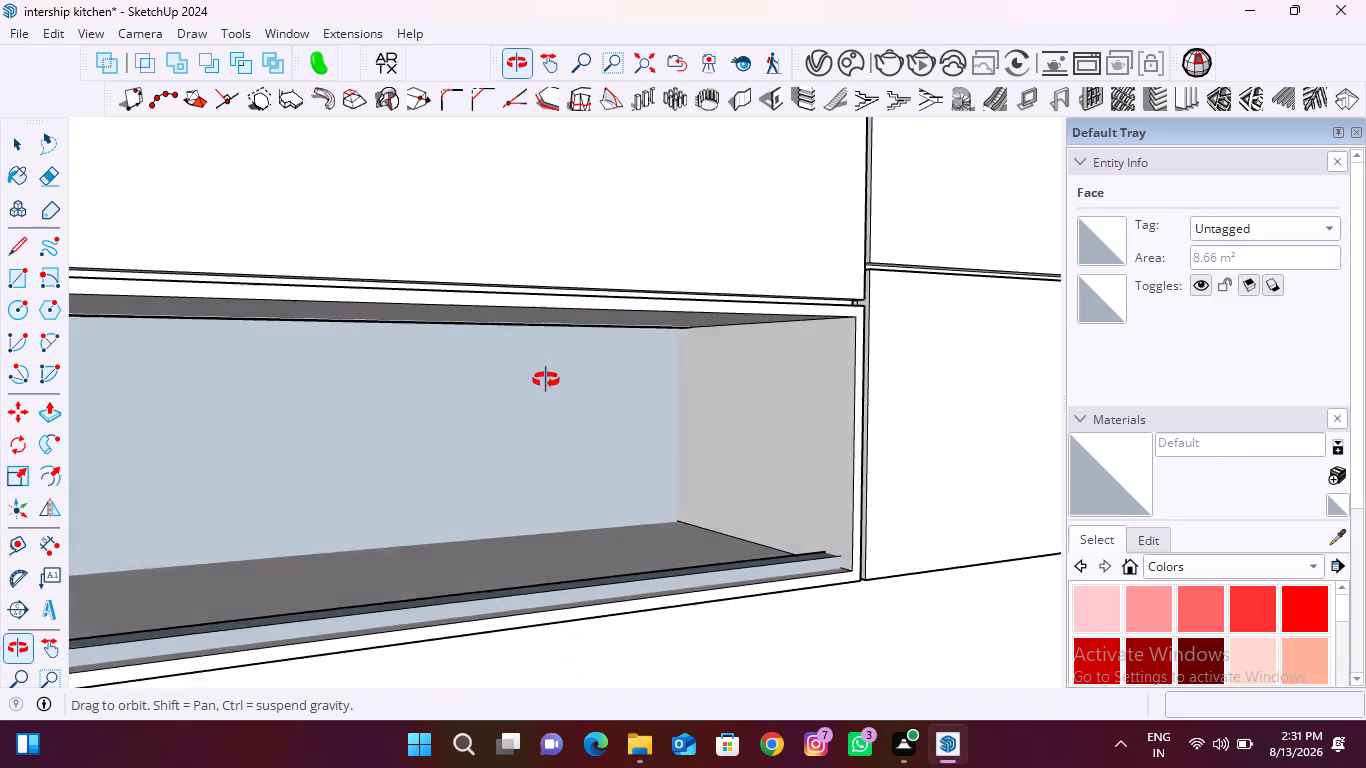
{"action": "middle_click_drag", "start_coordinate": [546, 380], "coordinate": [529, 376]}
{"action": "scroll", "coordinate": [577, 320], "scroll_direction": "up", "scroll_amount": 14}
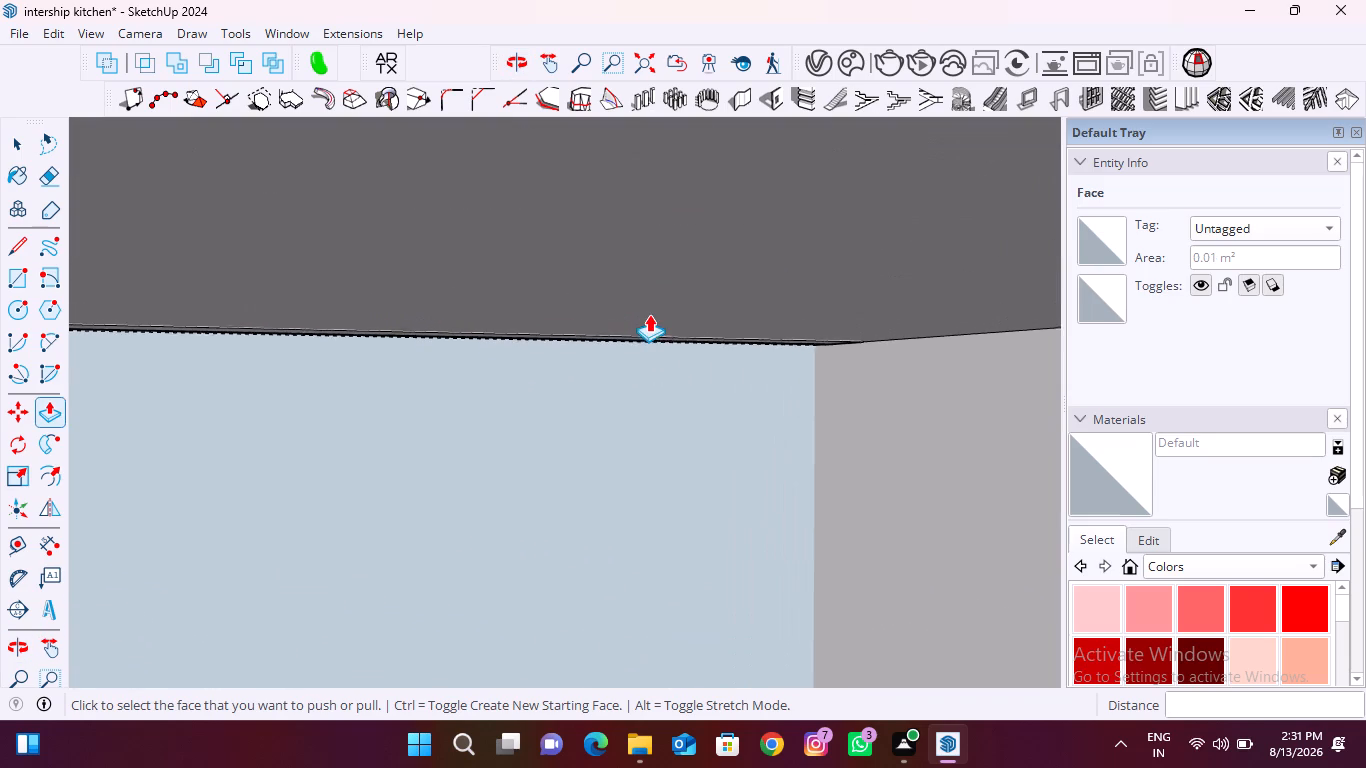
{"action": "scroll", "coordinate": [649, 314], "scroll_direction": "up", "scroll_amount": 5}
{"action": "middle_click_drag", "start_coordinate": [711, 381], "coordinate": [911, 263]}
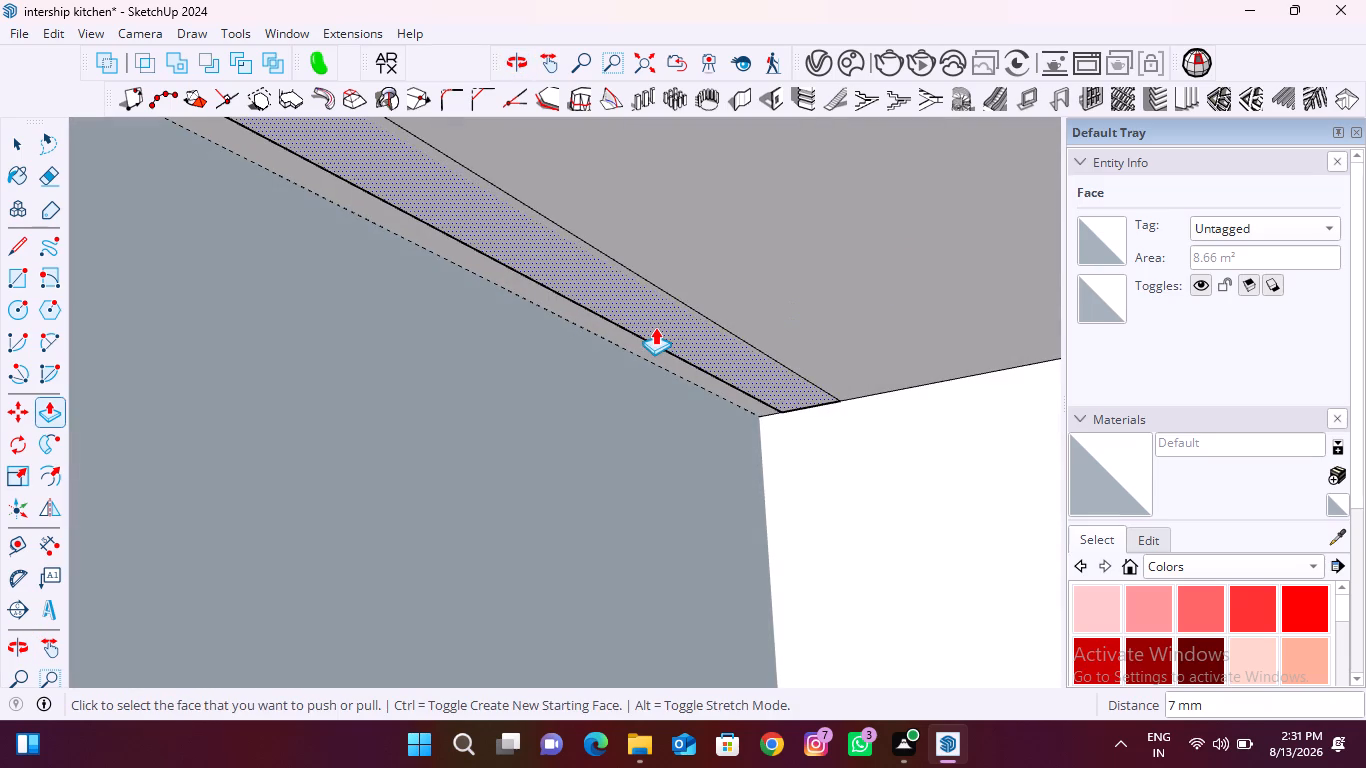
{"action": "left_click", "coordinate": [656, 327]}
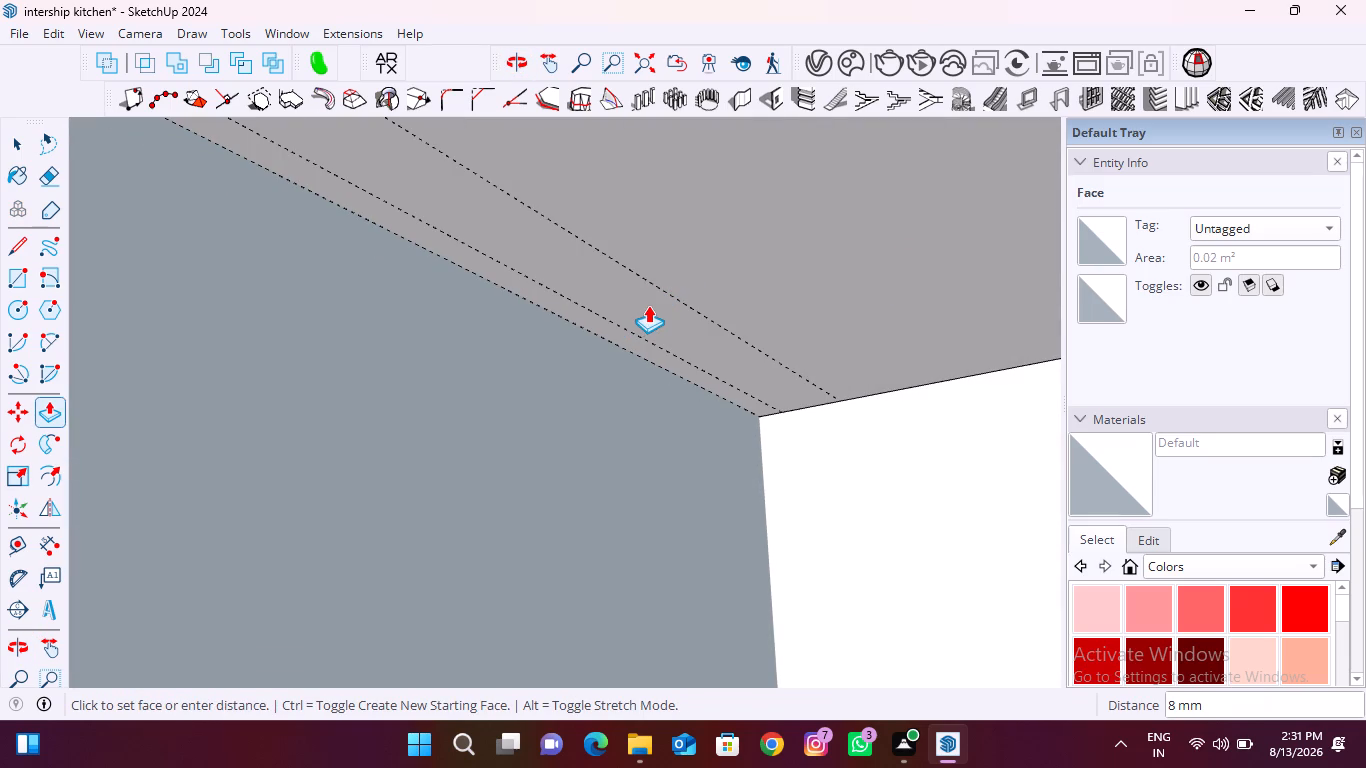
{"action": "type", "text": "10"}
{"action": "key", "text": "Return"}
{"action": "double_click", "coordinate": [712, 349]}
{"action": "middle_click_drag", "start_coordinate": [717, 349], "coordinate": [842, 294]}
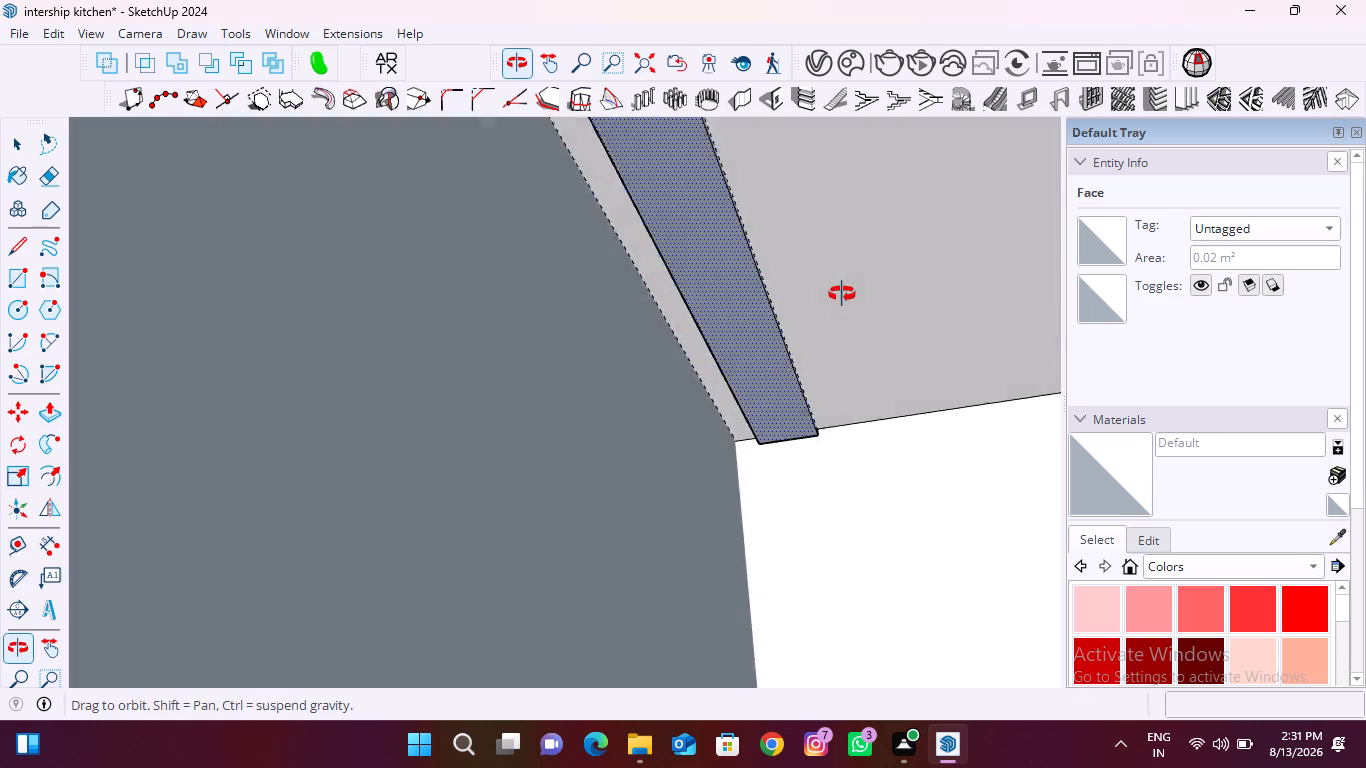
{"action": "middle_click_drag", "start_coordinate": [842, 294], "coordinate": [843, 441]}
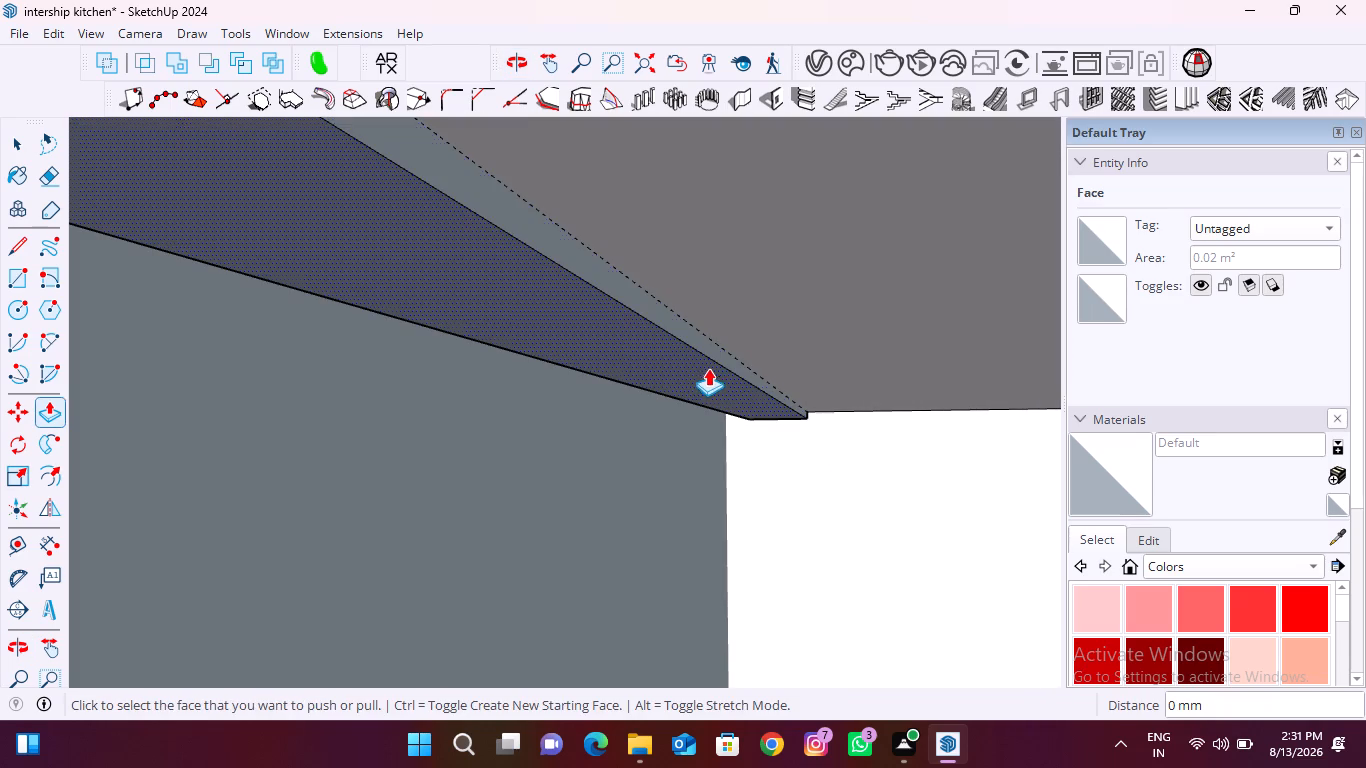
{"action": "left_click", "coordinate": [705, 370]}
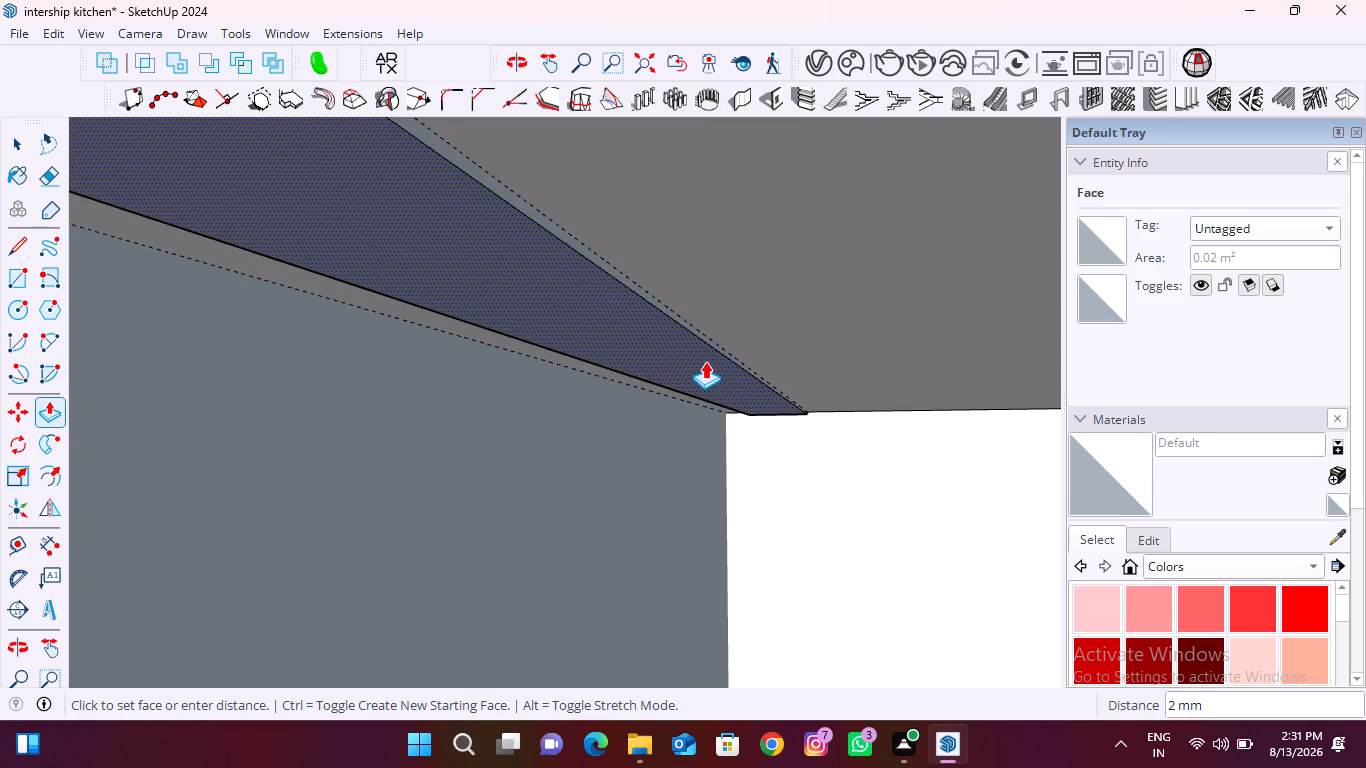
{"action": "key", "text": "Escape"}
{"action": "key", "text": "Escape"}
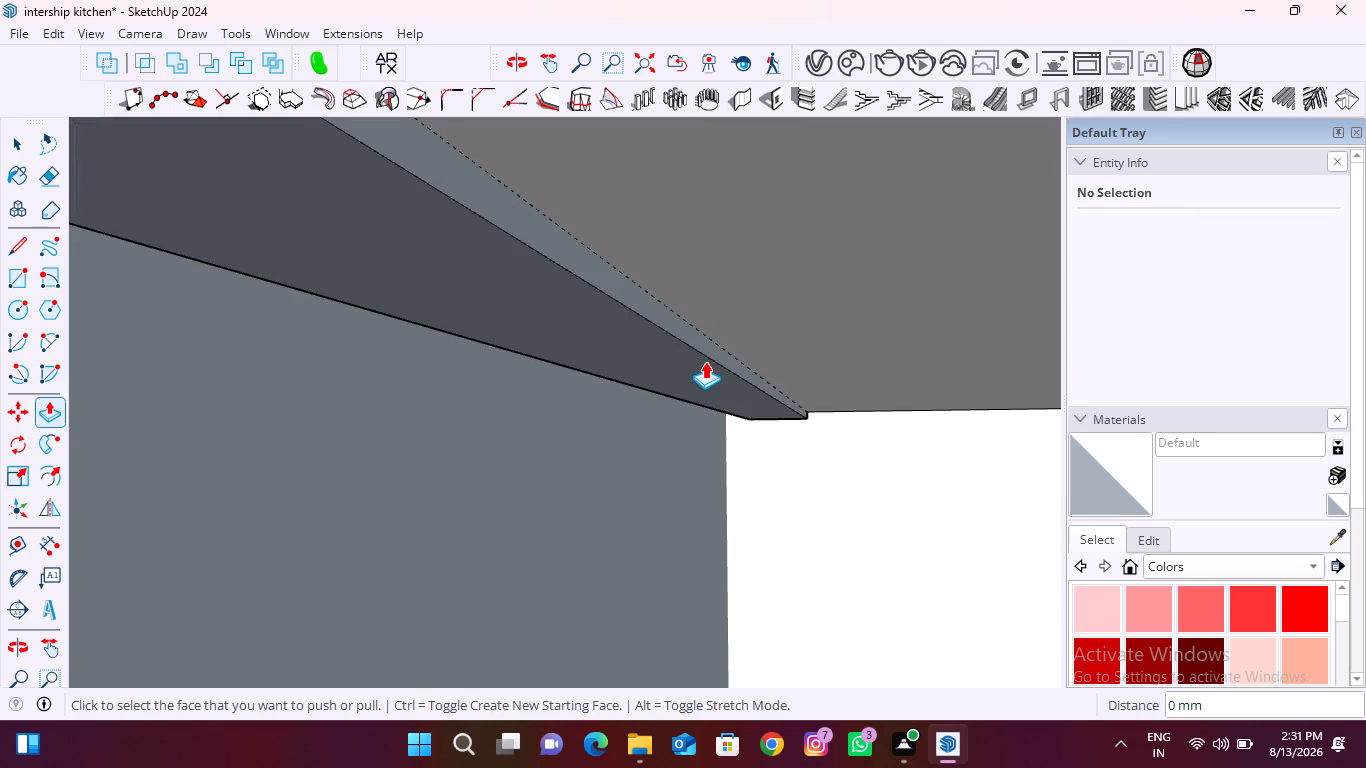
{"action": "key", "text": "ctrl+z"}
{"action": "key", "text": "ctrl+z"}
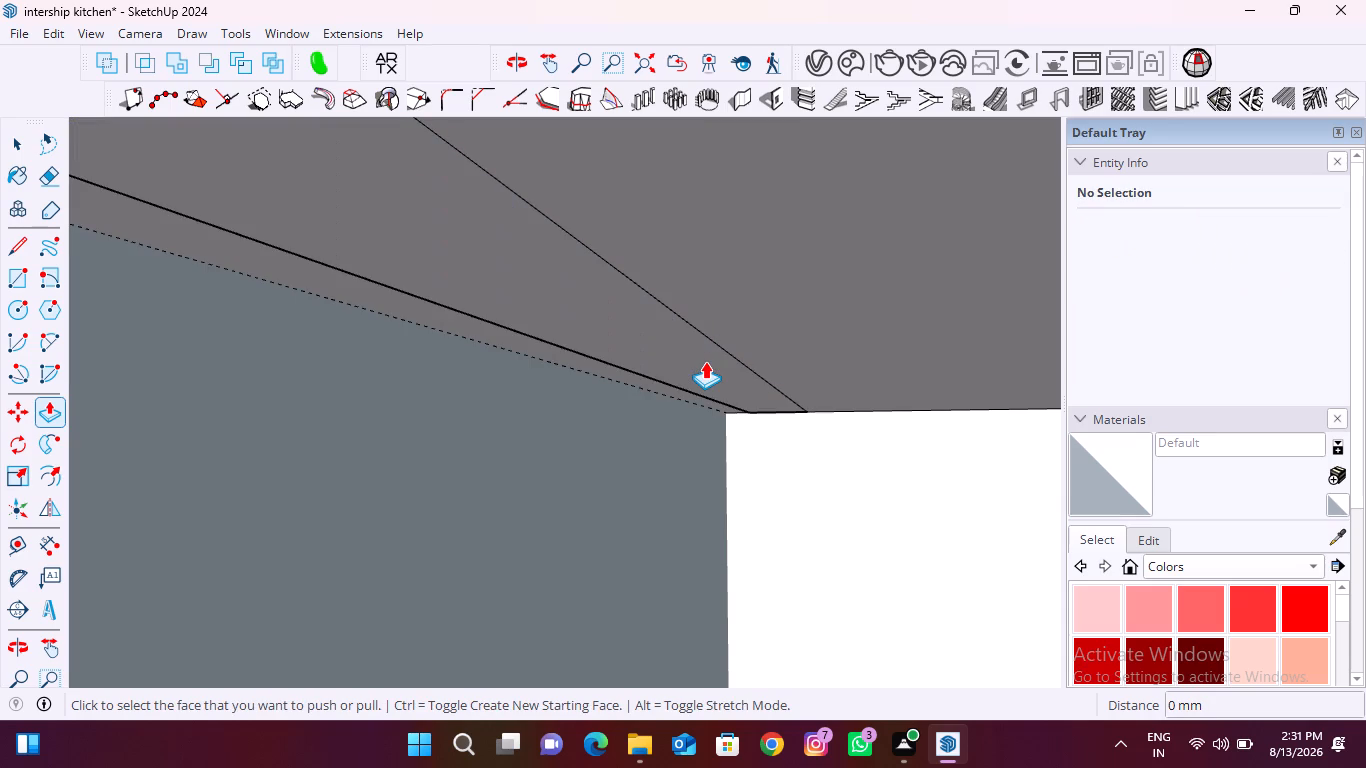
Delete the face covering the 25 mm groove in the lower opening's ceiling, working from inside the groove.
{"action": "scroll", "coordinate": [649, 353], "scroll_direction": "down", "scroll_amount": 20}
{"action": "scroll", "coordinate": [649, 353], "scroll_direction": "down", "scroll_amount": 7}
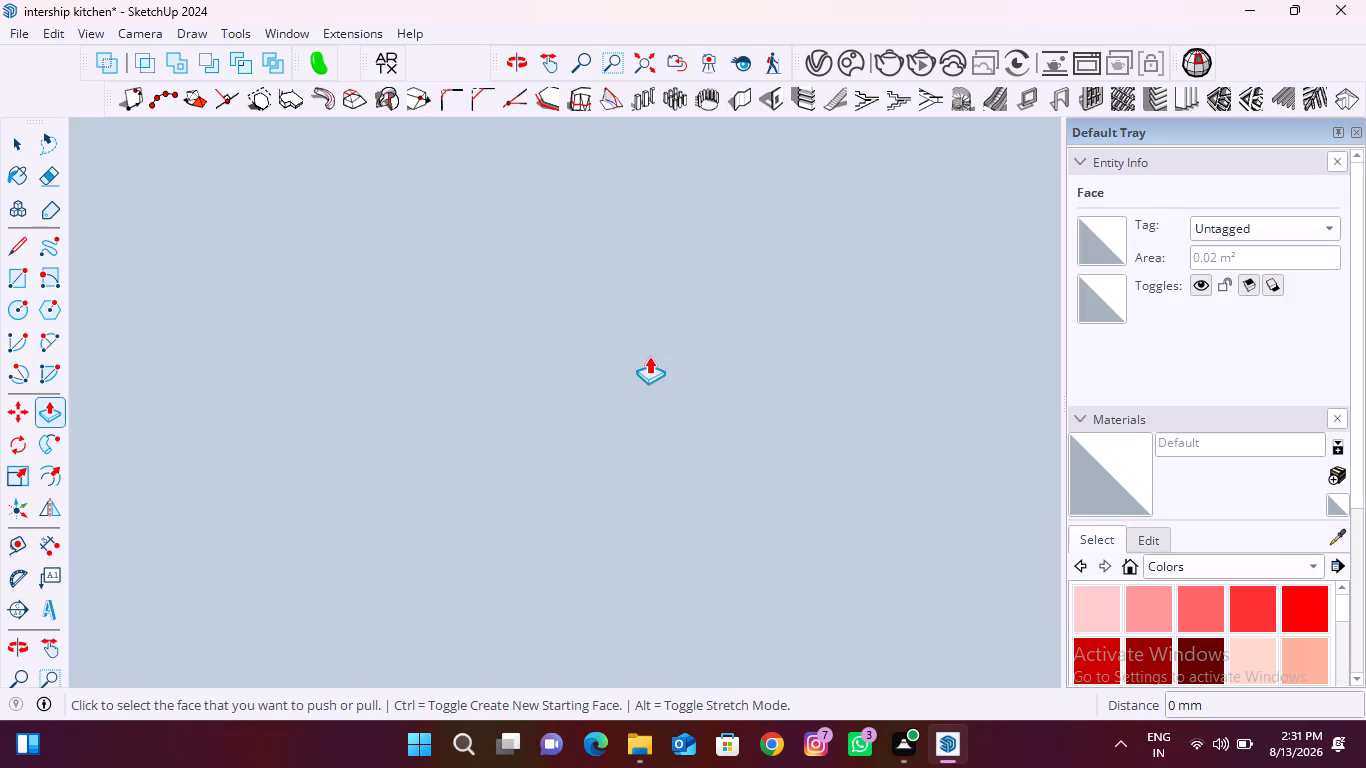
{"action": "scroll", "coordinate": [649, 356], "scroll_direction": "down", "scroll_amount": 15}
{"action": "double_click", "coordinate": [641, 45]}
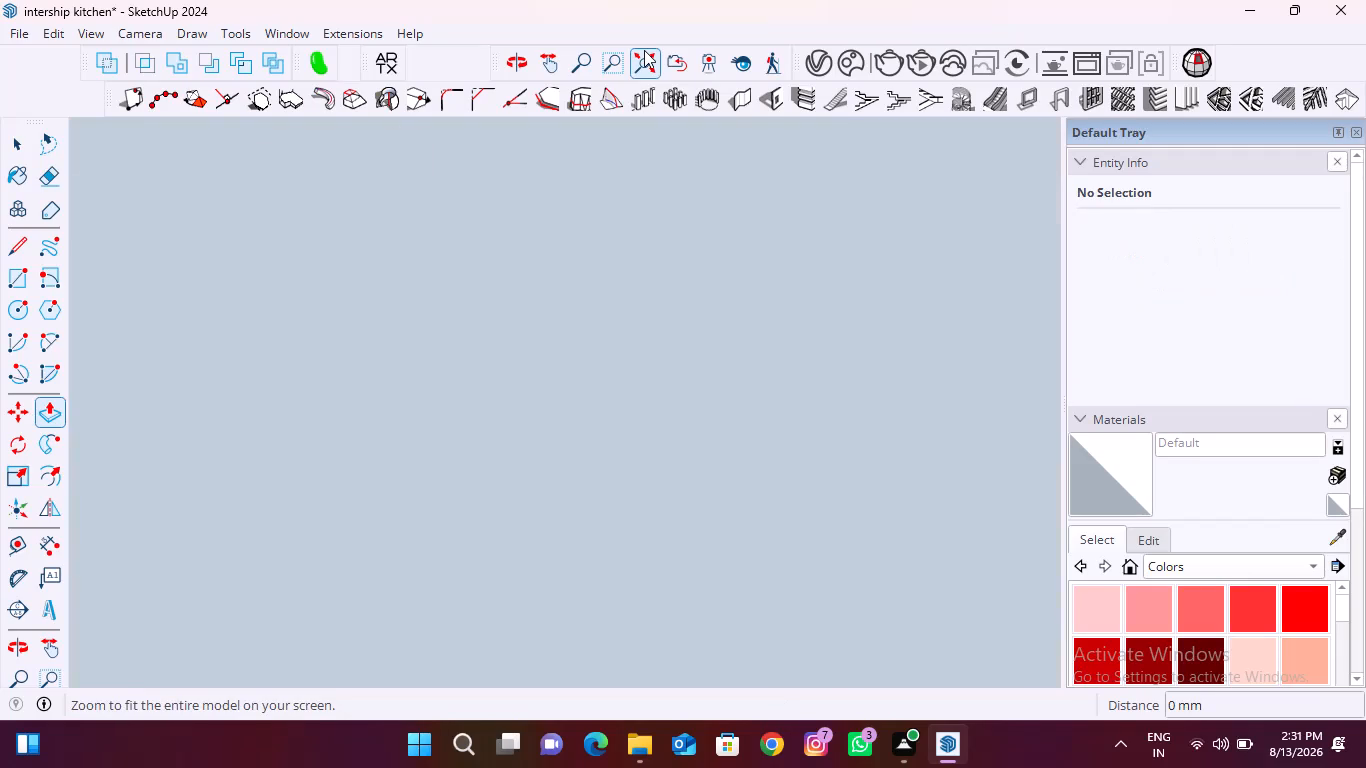
{"action": "middle_click_drag", "start_coordinate": [551, 240], "coordinate": [351, 335]}
{"action": "key", "text": "space"}
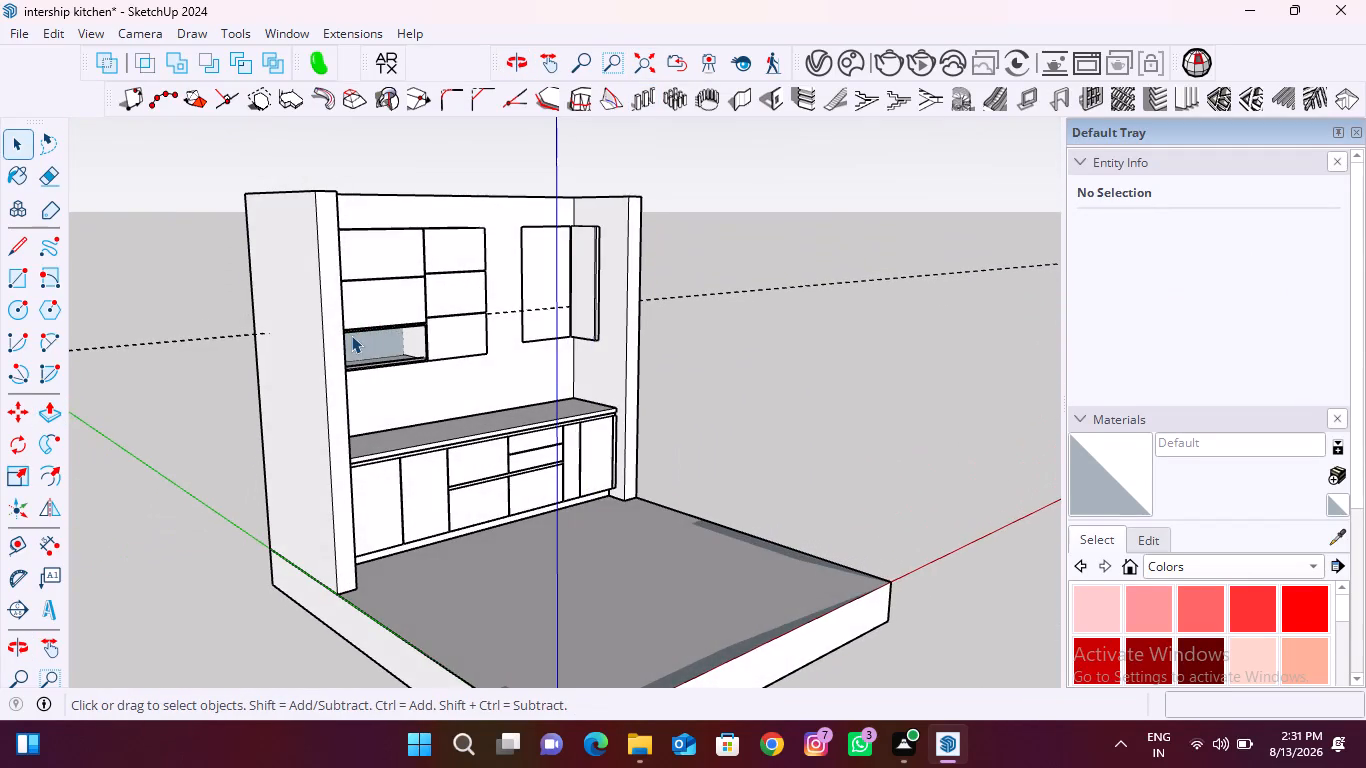
{"action": "scroll", "coordinate": [357, 333], "scroll_direction": "up", "scroll_amount": 15}
{"action": "middle_click_drag", "start_coordinate": [480, 349], "coordinate": [445, 293]}
{"action": "scroll", "coordinate": [480, 349], "scroll_direction": "up", "scroll_amount": 1}
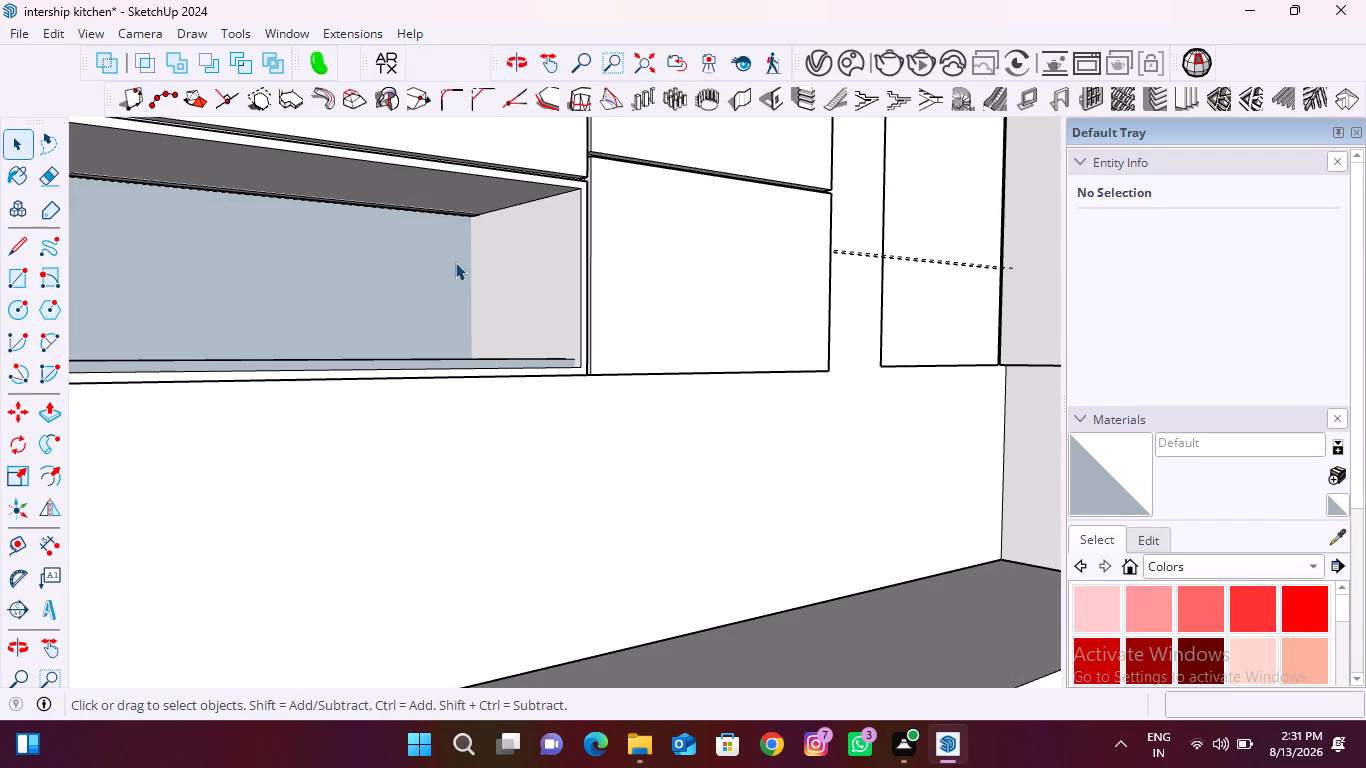
{"action": "scroll", "coordinate": [461, 205], "scroll_direction": "up", "scroll_amount": 20}
{"action": "scroll", "coordinate": [461, 205], "scroll_direction": "up", "scroll_amount": 1}
{"action": "middle_click_drag", "start_coordinate": [501, 253], "coordinate": [545, 212]}
{"action": "scroll", "coordinate": [501, 253], "scroll_direction": "up", "scroll_amount": 1}
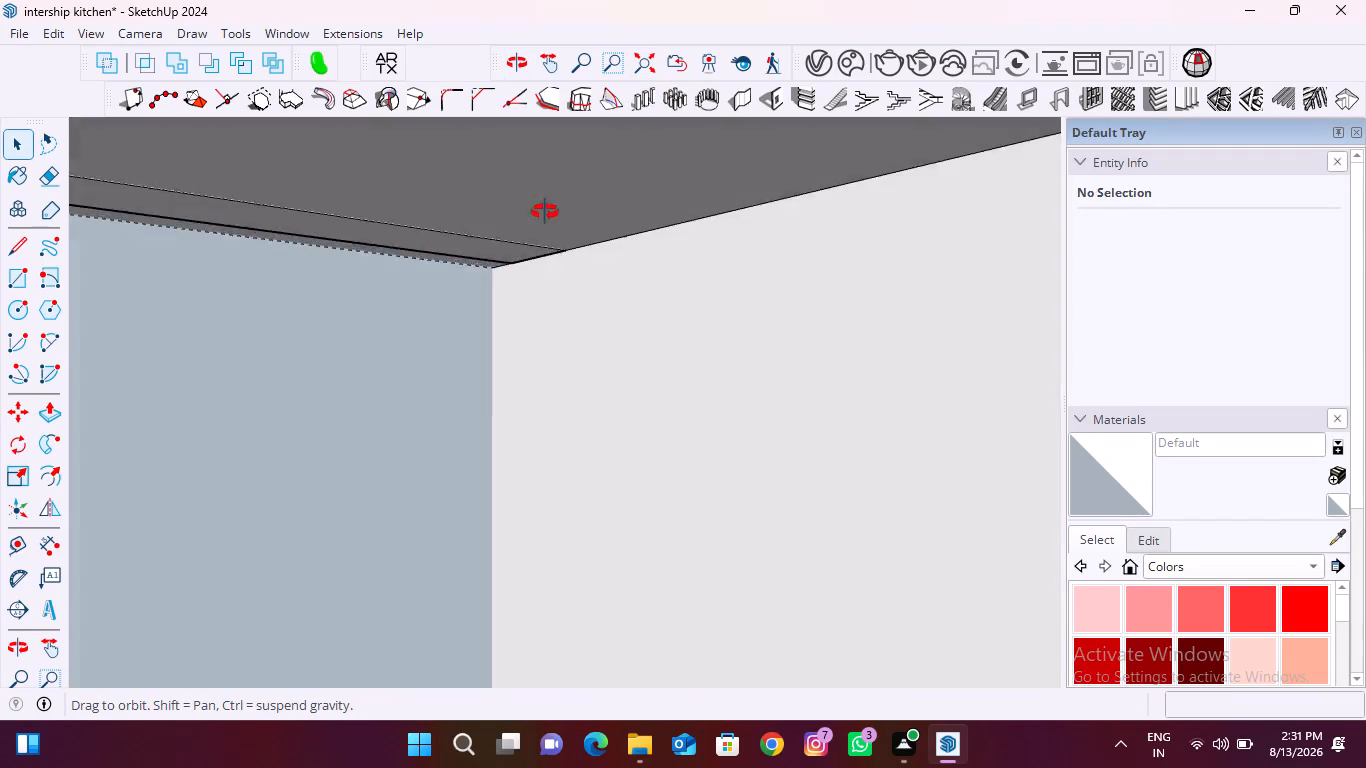
{"action": "middle_click_drag", "start_coordinate": [545, 212], "coordinate": [660, 300]}
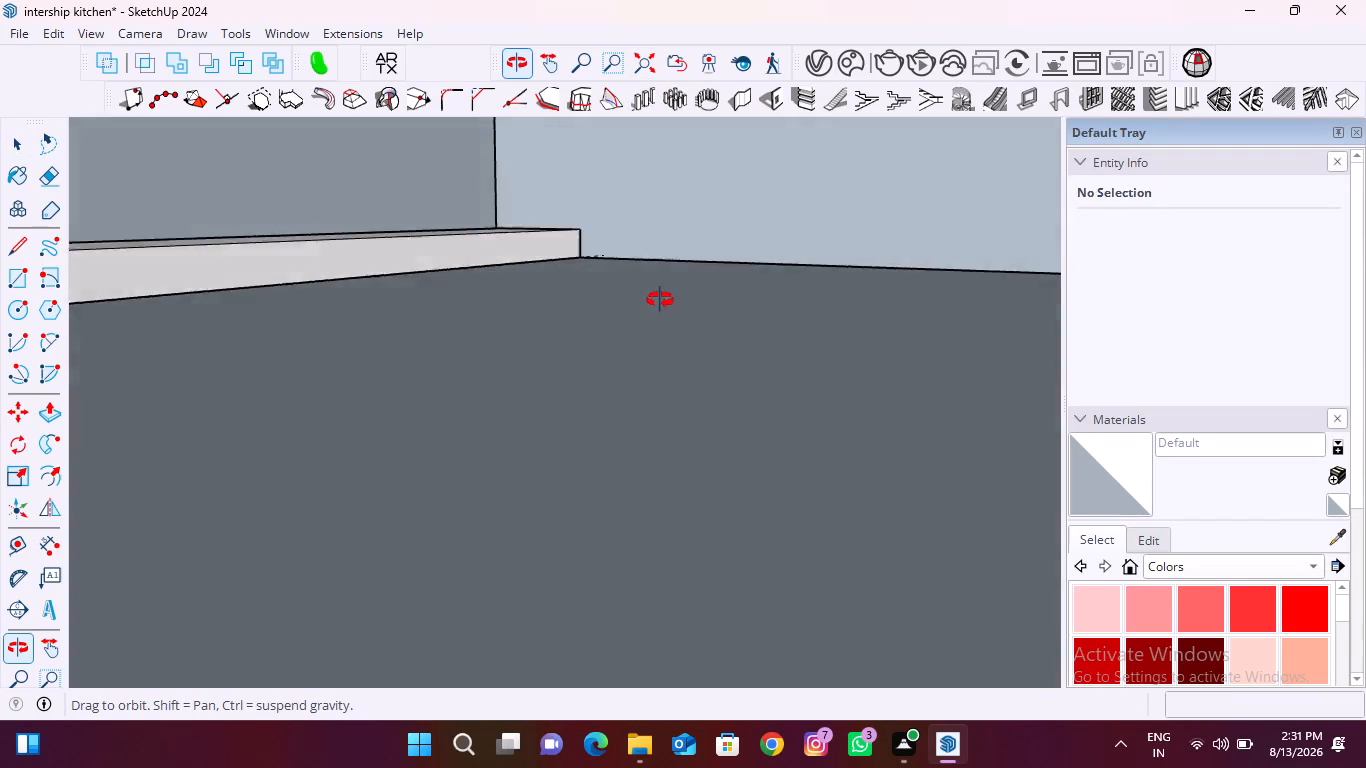
{"action": "middle_click_drag", "start_coordinate": [660, 300], "coordinate": [845, 314]}
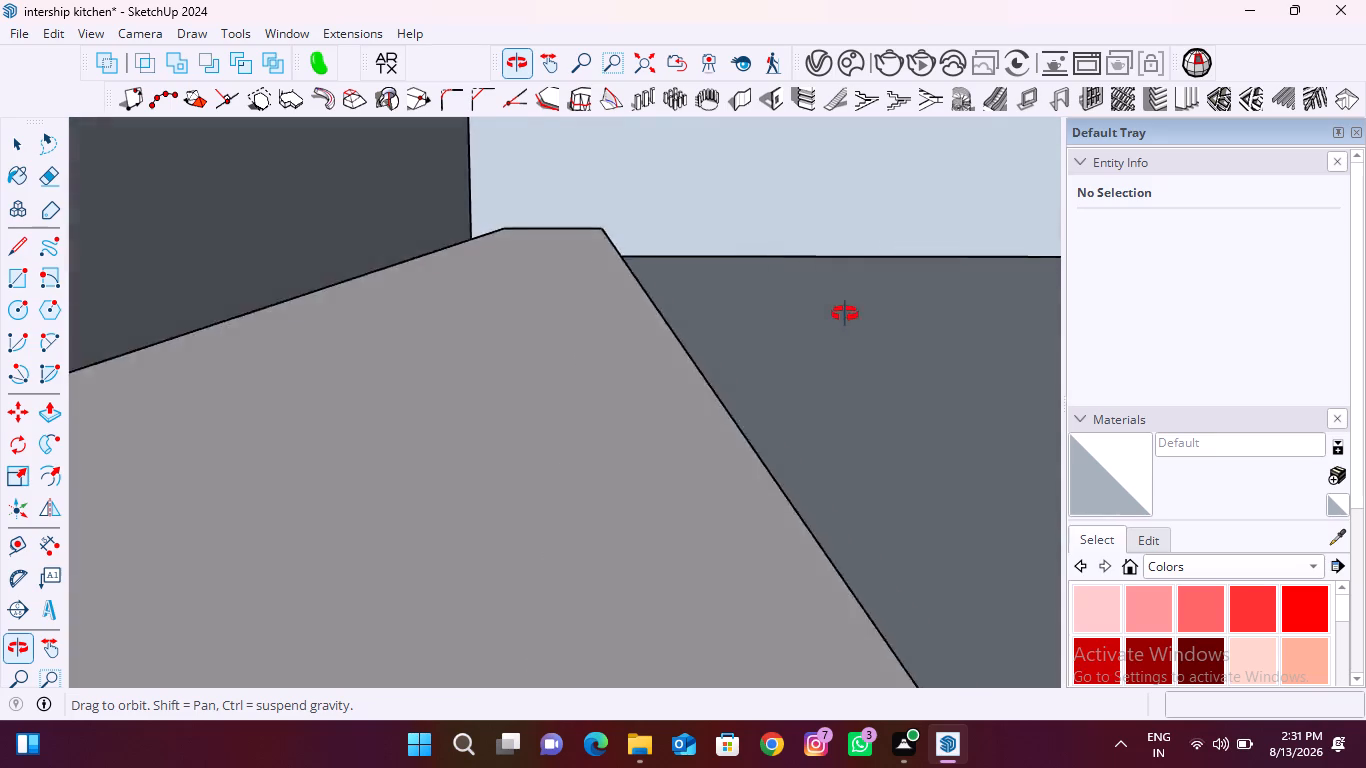
{"action": "middle_click_drag", "start_coordinate": [845, 314], "coordinate": [859, 294]}
{"action": "key", "text": "space"}
{"action": "left_click", "coordinate": [636, 335]}
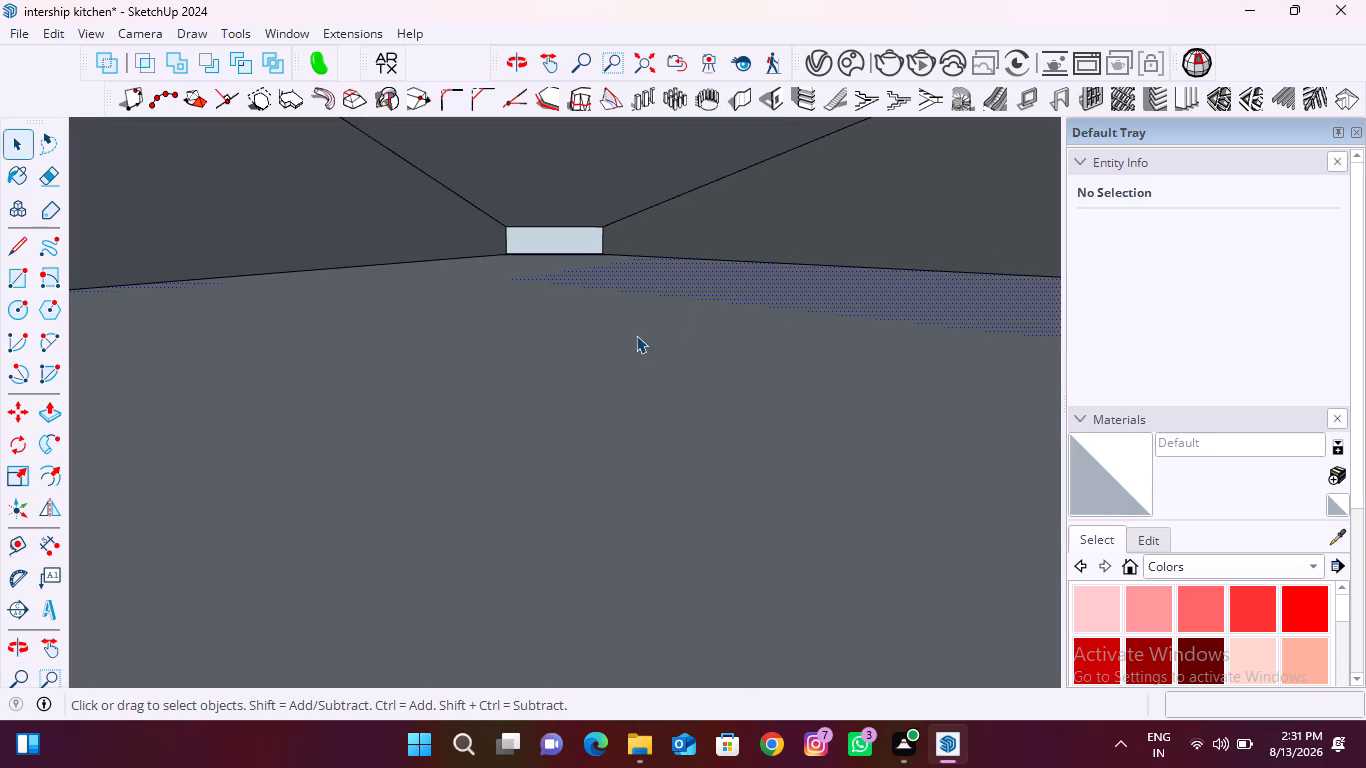
{"action": "key", "text": "Delete"}
Select the wall cabinet group and open it for editing at the lower opening.
{"action": "middle_click_drag", "start_coordinate": [636, 327], "coordinate": [637, 324]}
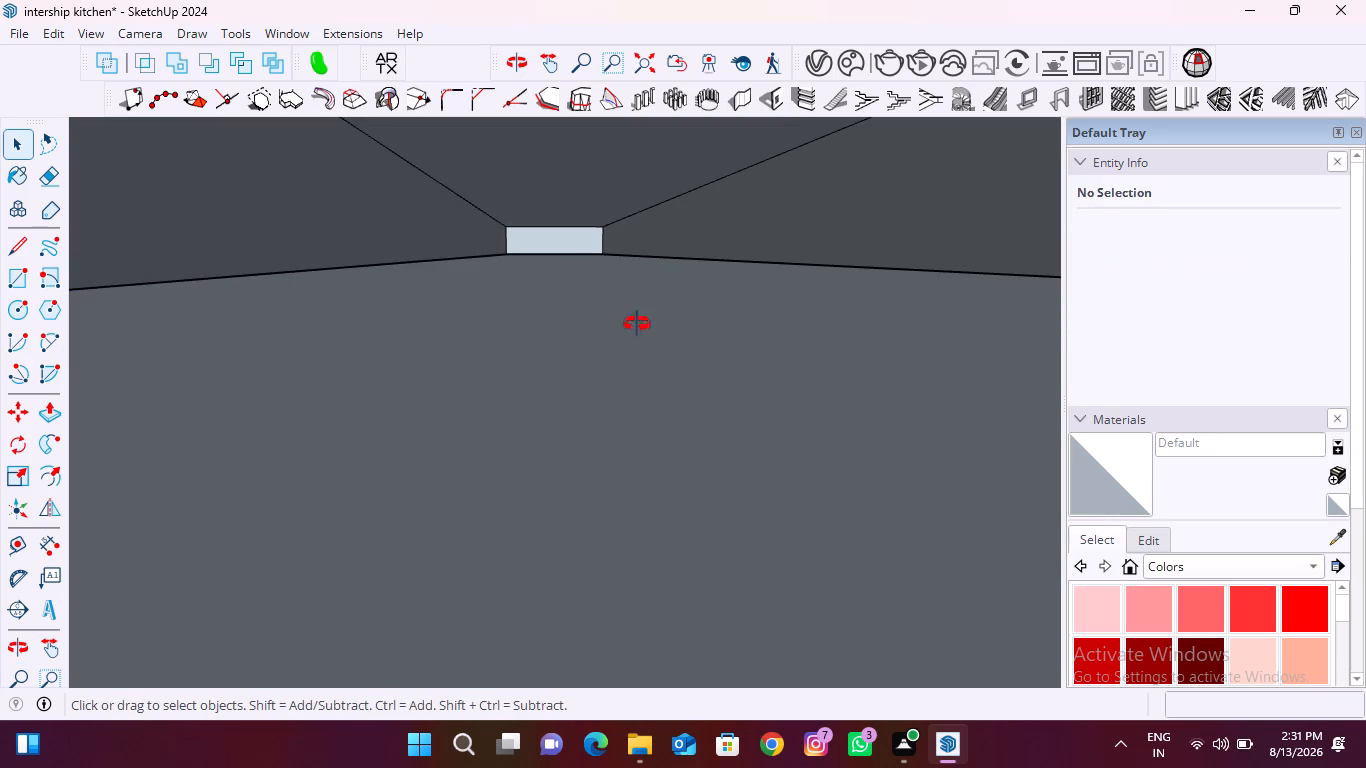
{"action": "middle_click_drag", "start_coordinate": [637, 324], "coordinate": [607, 306]}
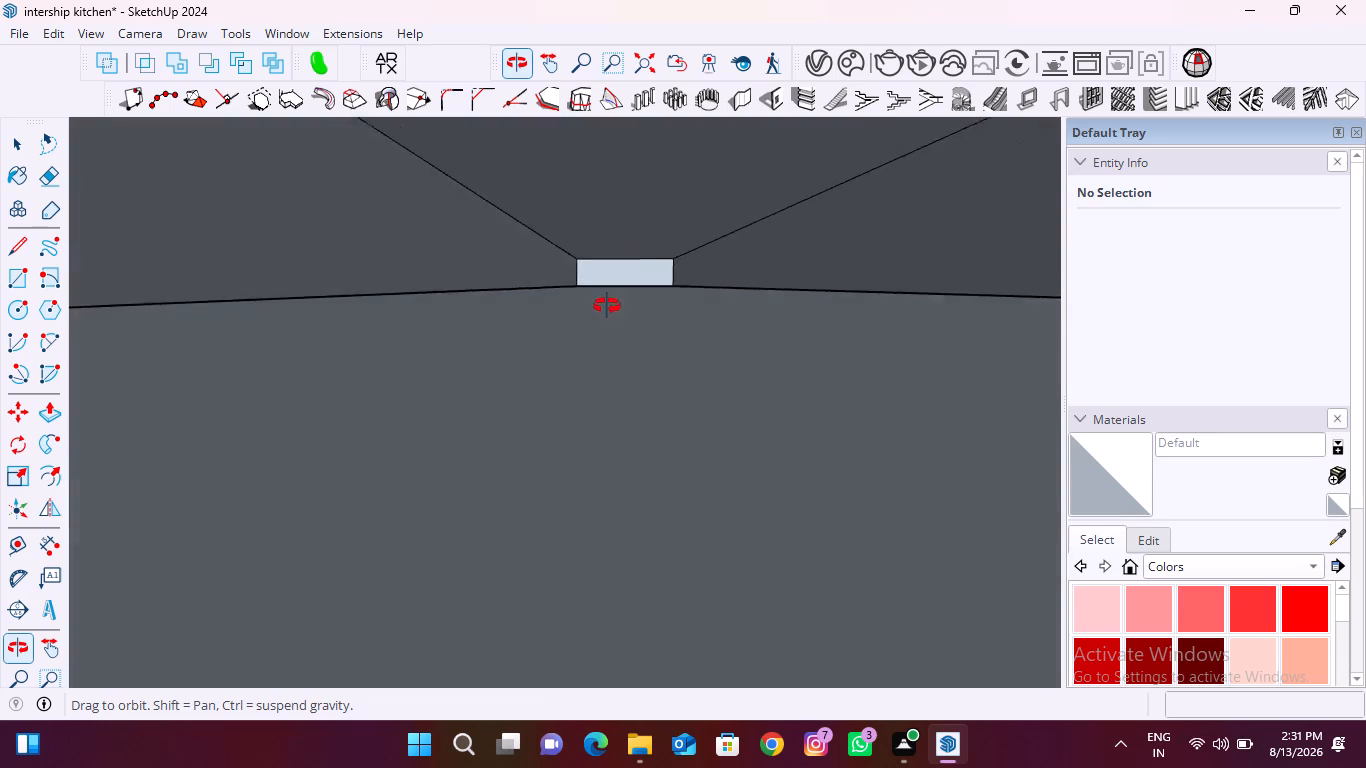
{"action": "middle_click_drag", "start_coordinate": [607, 306], "coordinate": [590, 214]}
{"action": "left_click", "coordinate": [612, 288]}
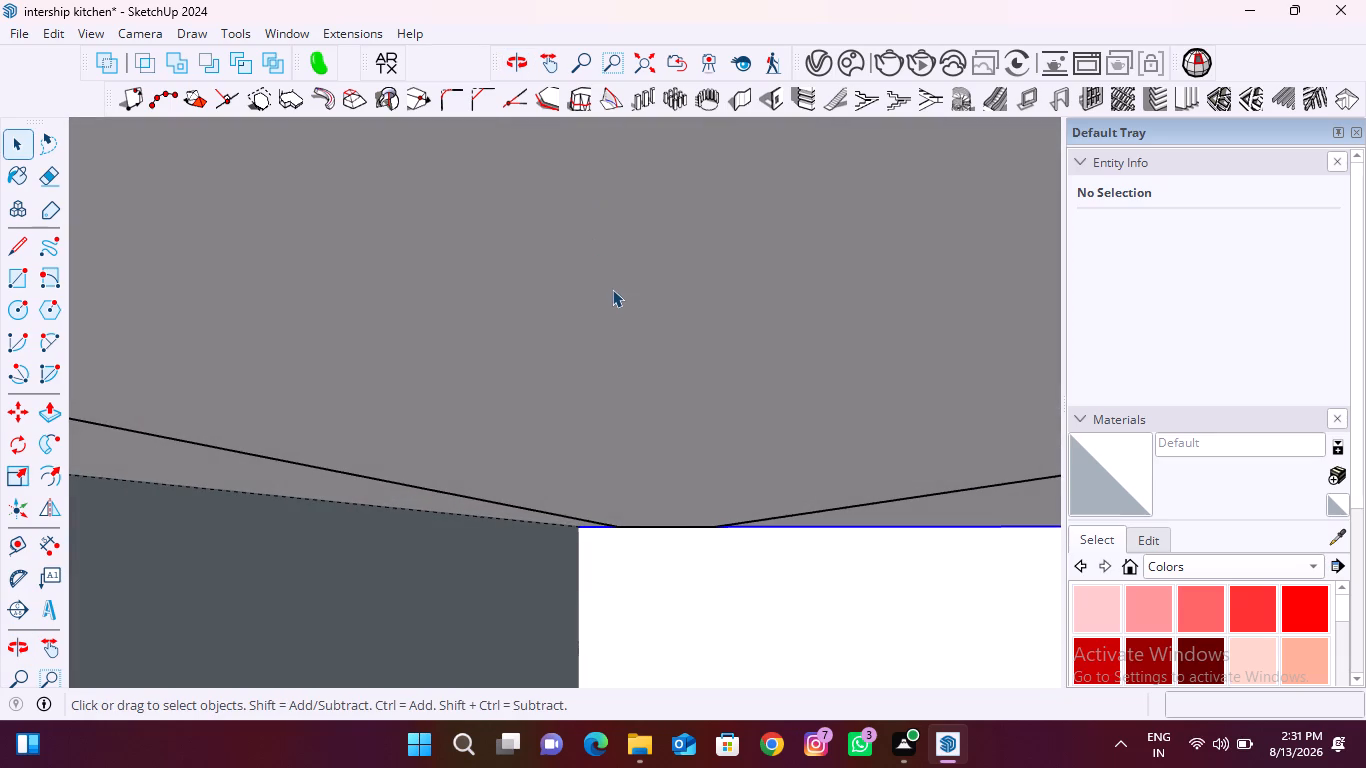
{"action": "left_click", "coordinate": [612, 289]}
{"action": "scroll", "coordinate": [602, 351], "scroll_direction": "down", "scroll_amount": 17}
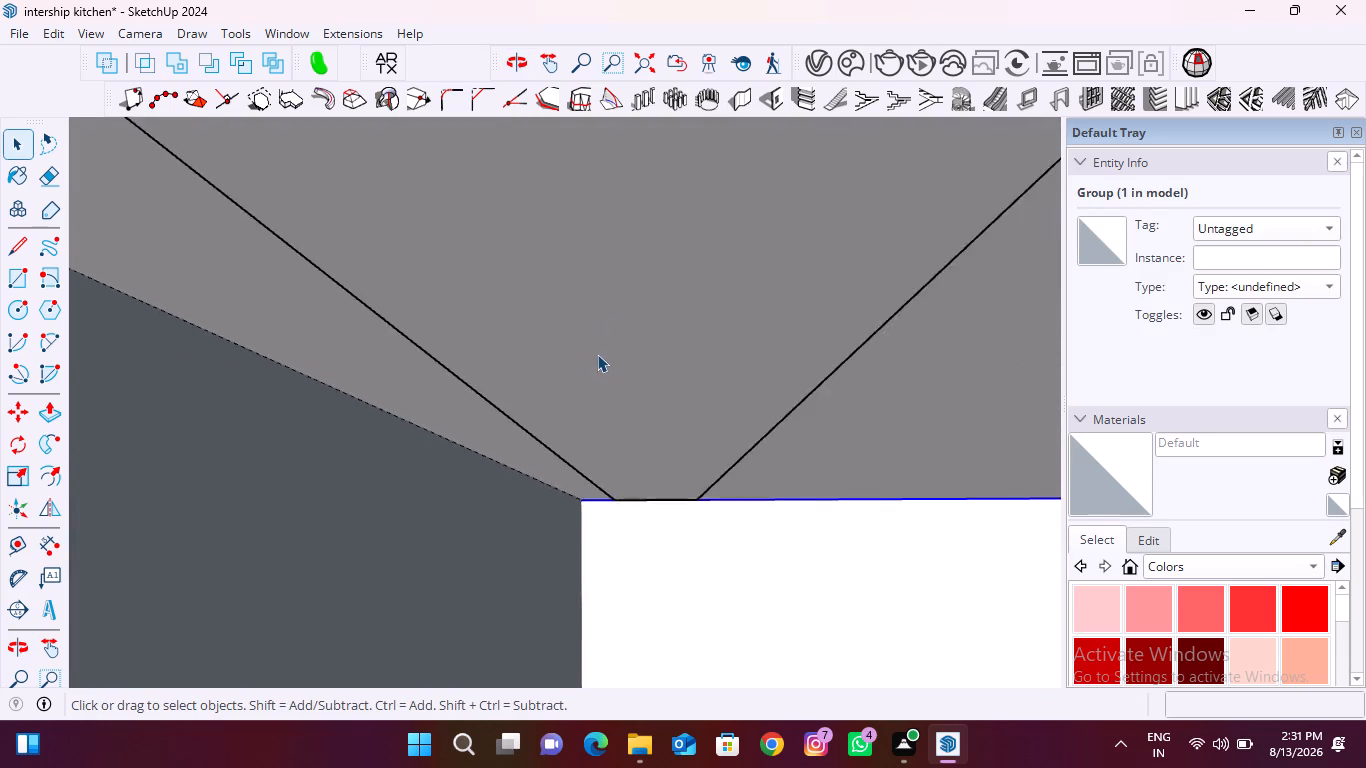
{"action": "scroll", "coordinate": [597, 354], "scroll_direction": "down", "scroll_amount": 20}
{"action": "scroll", "coordinate": [597, 354], "scroll_direction": "down", "scroll_amount": 15}
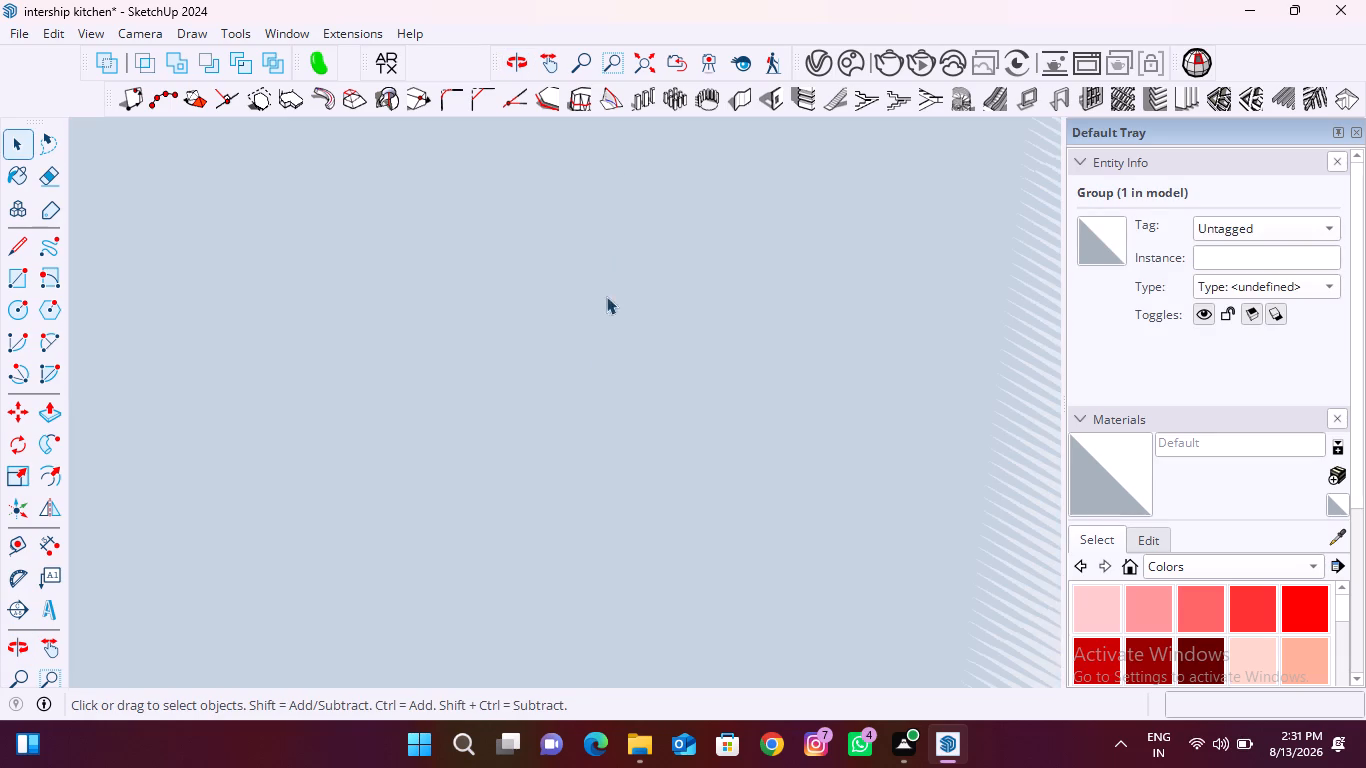
{"action": "left_click", "coordinate": [647, 67]}
{"action": "middle_click_drag", "start_coordinate": [582, 262], "coordinate": [304, 375]}
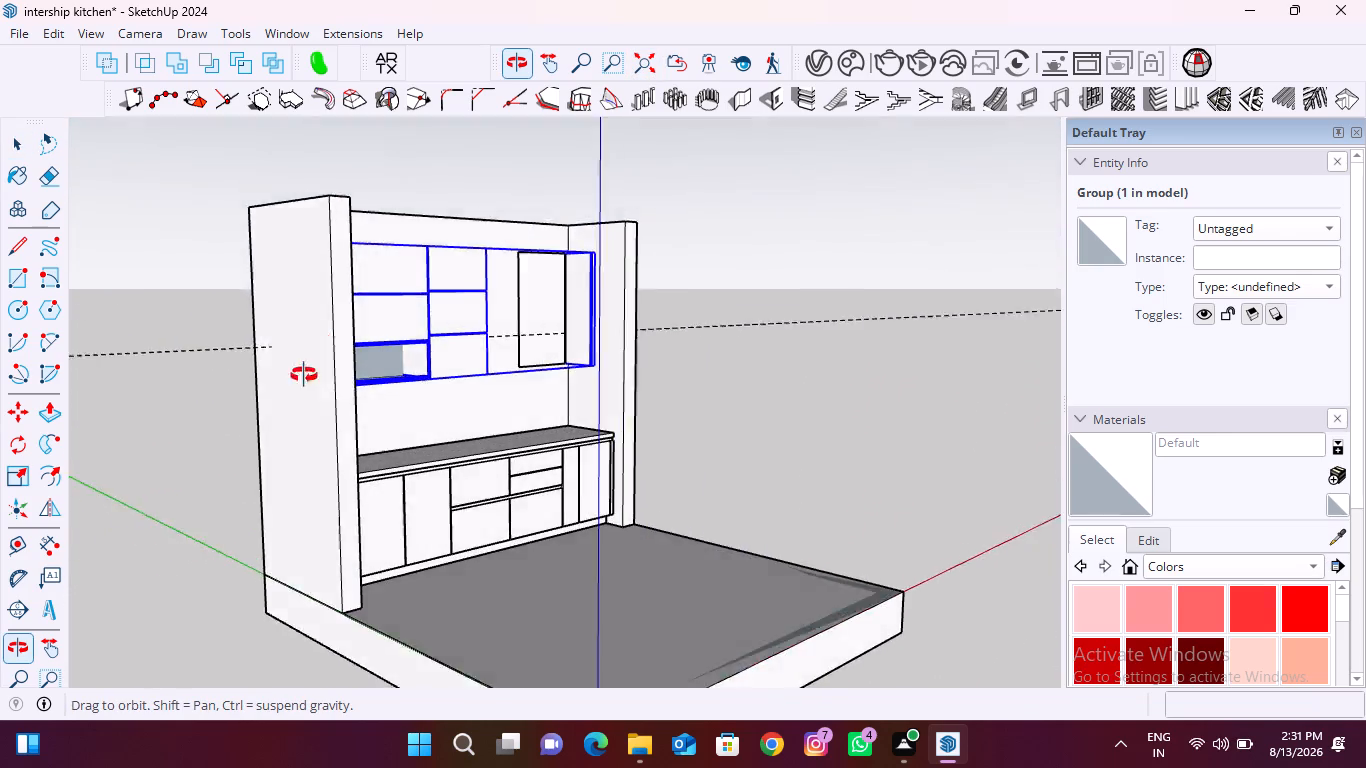
{"action": "middle_click_drag", "start_coordinate": [304, 375], "coordinate": [200, 410]}
{"action": "scroll", "coordinate": [408, 349], "scroll_direction": "up", "scroll_amount": 5}
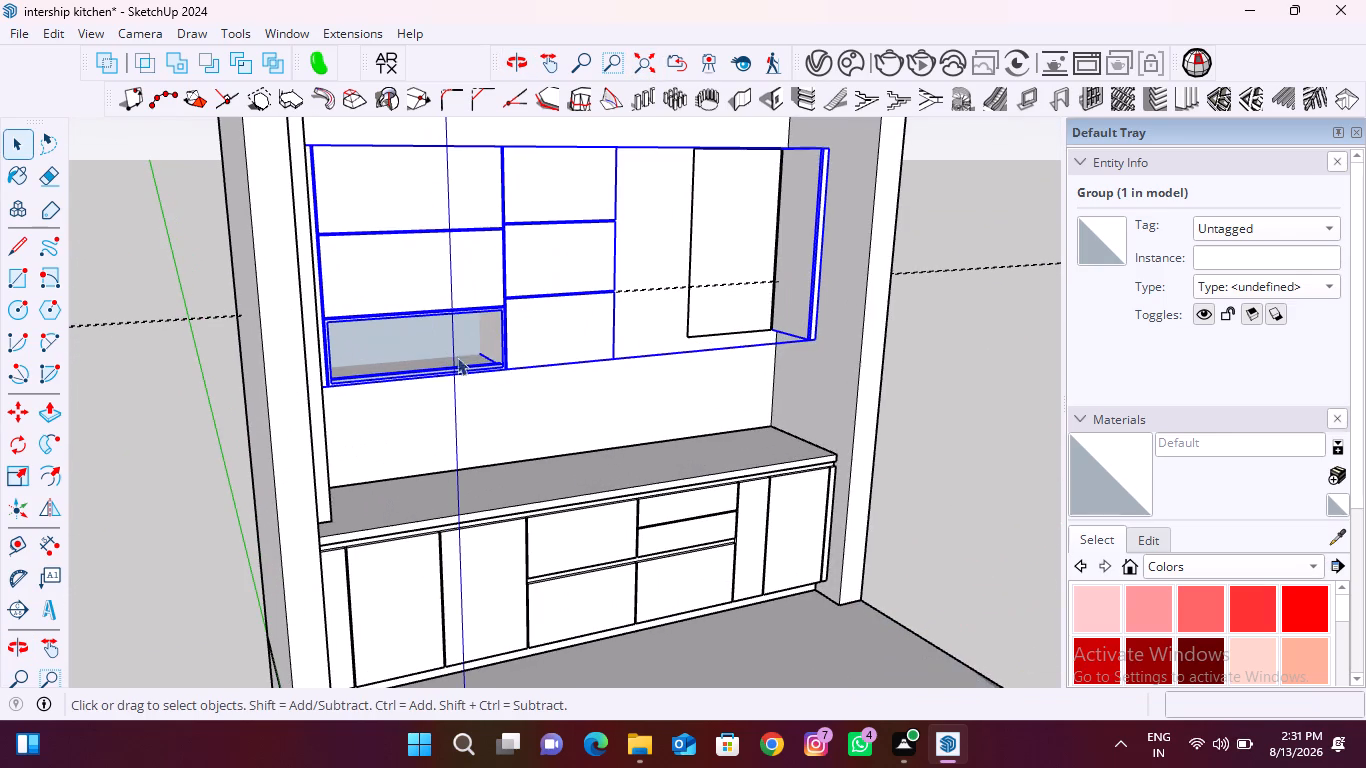
{"action": "double_click", "coordinate": [440, 364]}
Examine the lower opening's ceiling, floor and underside strip from the front and from below.
{"action": "middle_click_drag", "start_coordinate": [436, 384], "coordinate": [446, 182]}
{"action": "scroll", "coordinate": [455, 310], "scroll_direction": "up", "scroll_amount": 9}
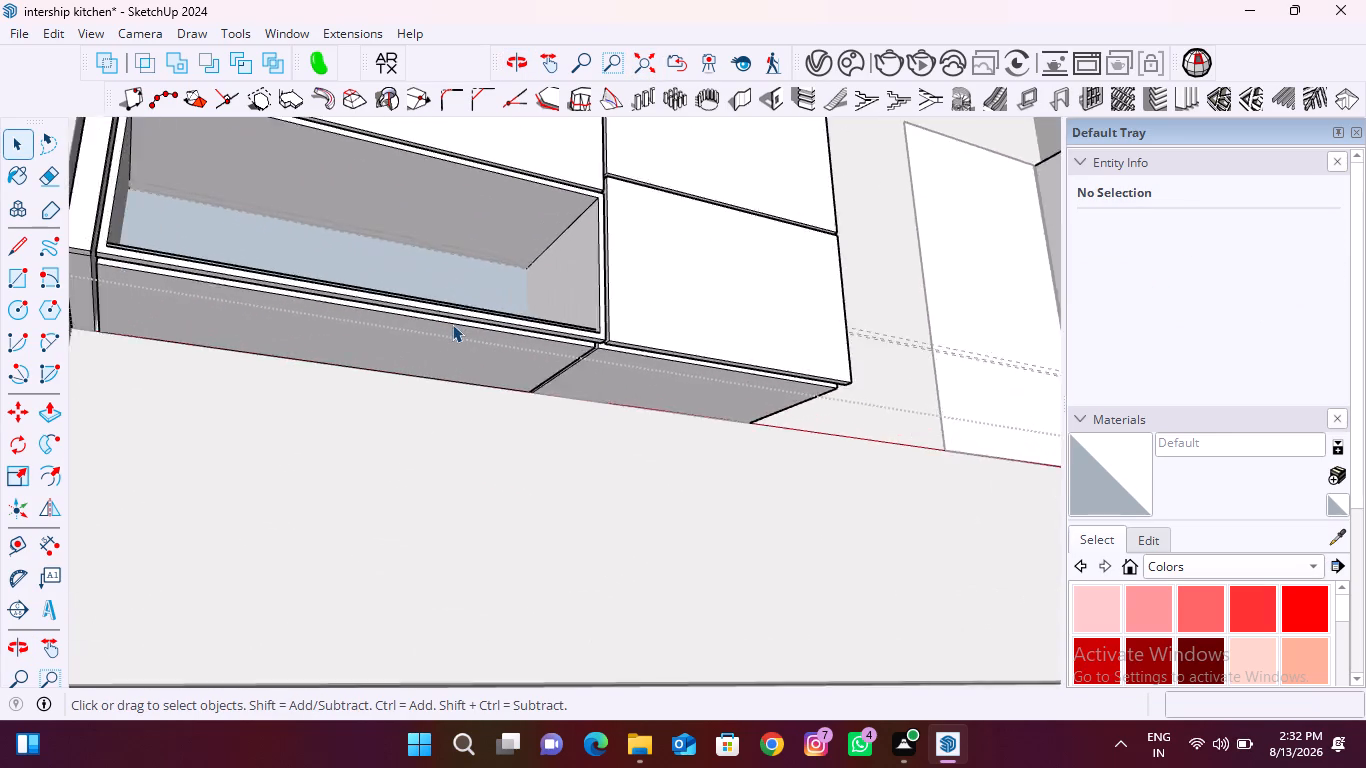
{"action": "scroll", "coordinate": [452, 324], "scroll_direction": "up", "scroll_amount": 8}
{"action": "middle_click_drag", "start_coordinate": [500, 314], "coordinate": [447, 465]}
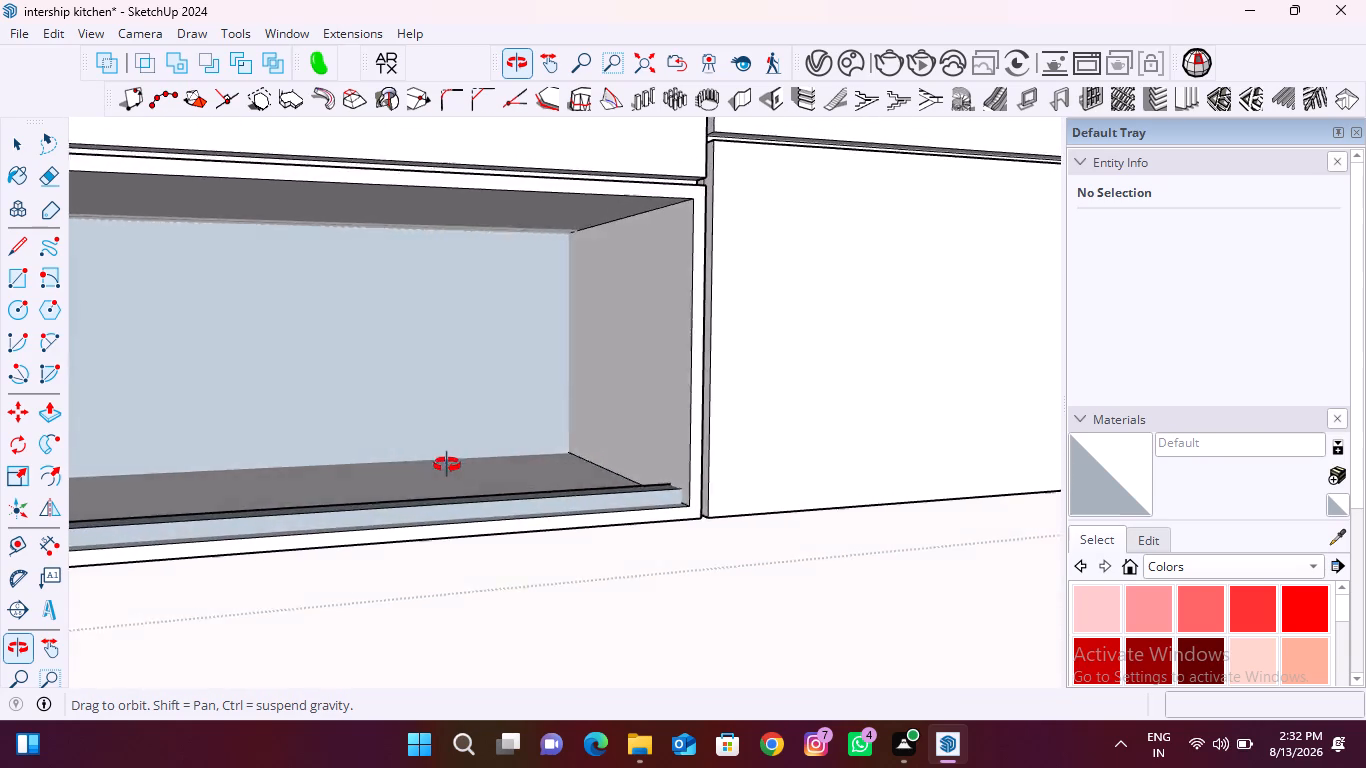
{"action": "middle_click_drag", "start_coordinate": [447, 465], "coordinate": [434, 494]}
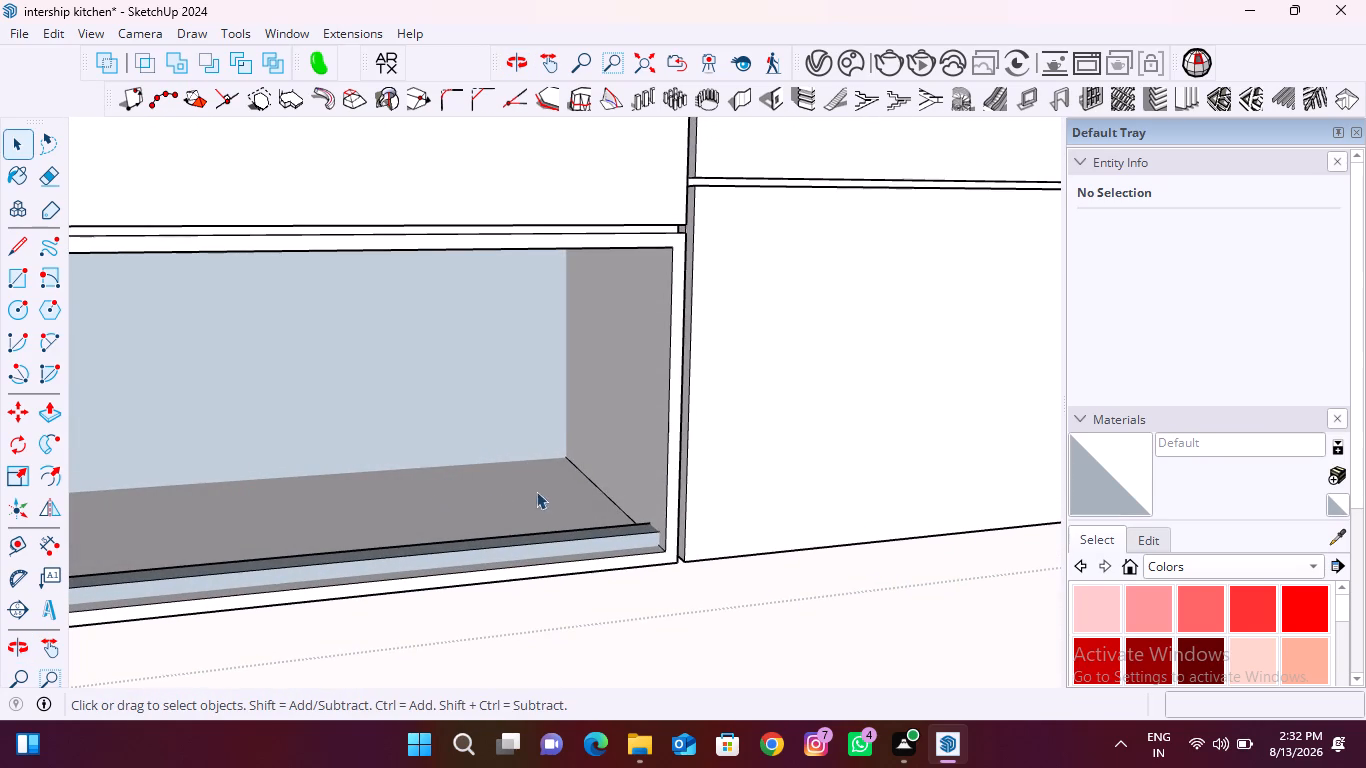
{"action": "scroll", "coordinate": [556, 487], "scroll_direction": "down", "scroll_amount": 5}
{"action": "middle_click_drag", "start_coordinate": [536, 539], "coordinate": [526, 456]}
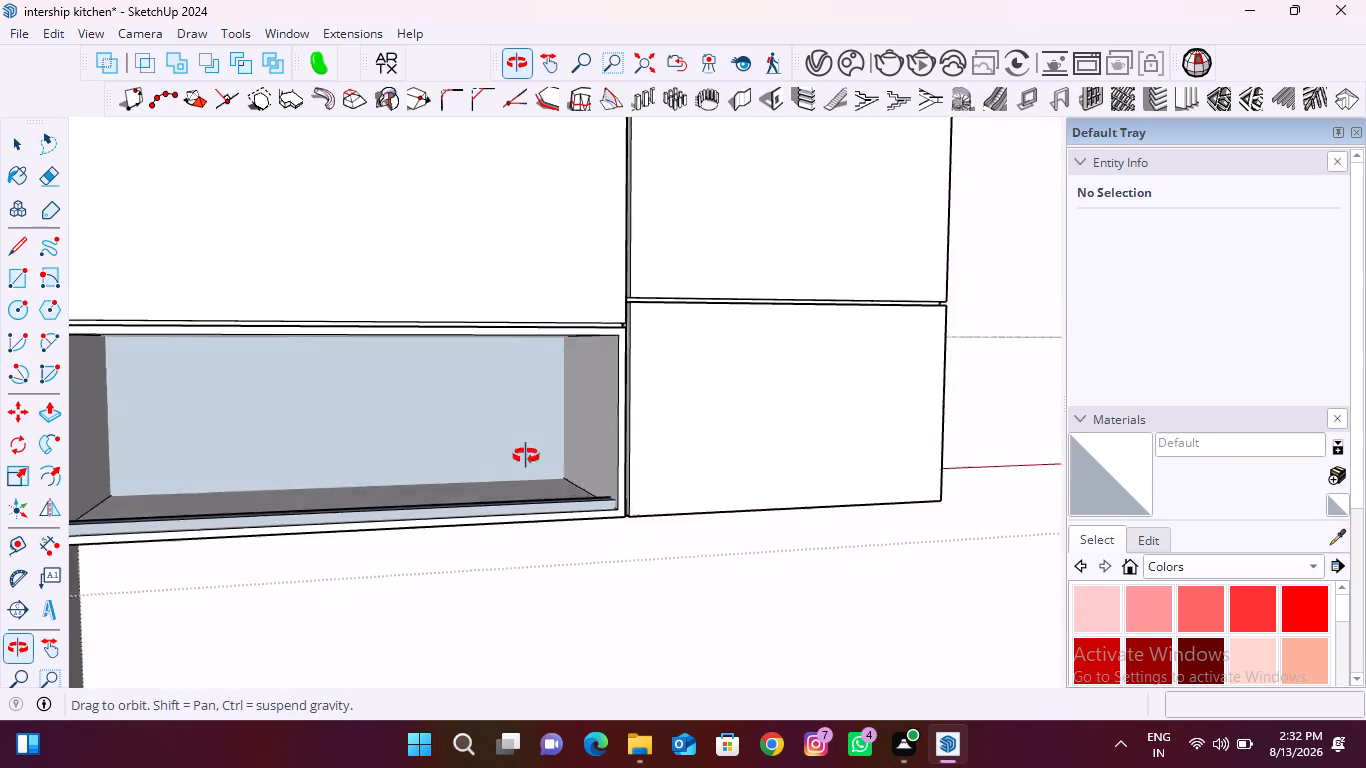
{"action": "middle_click_drag", "start_coordinate": [526, 456], "coordinate": [531, 314]}
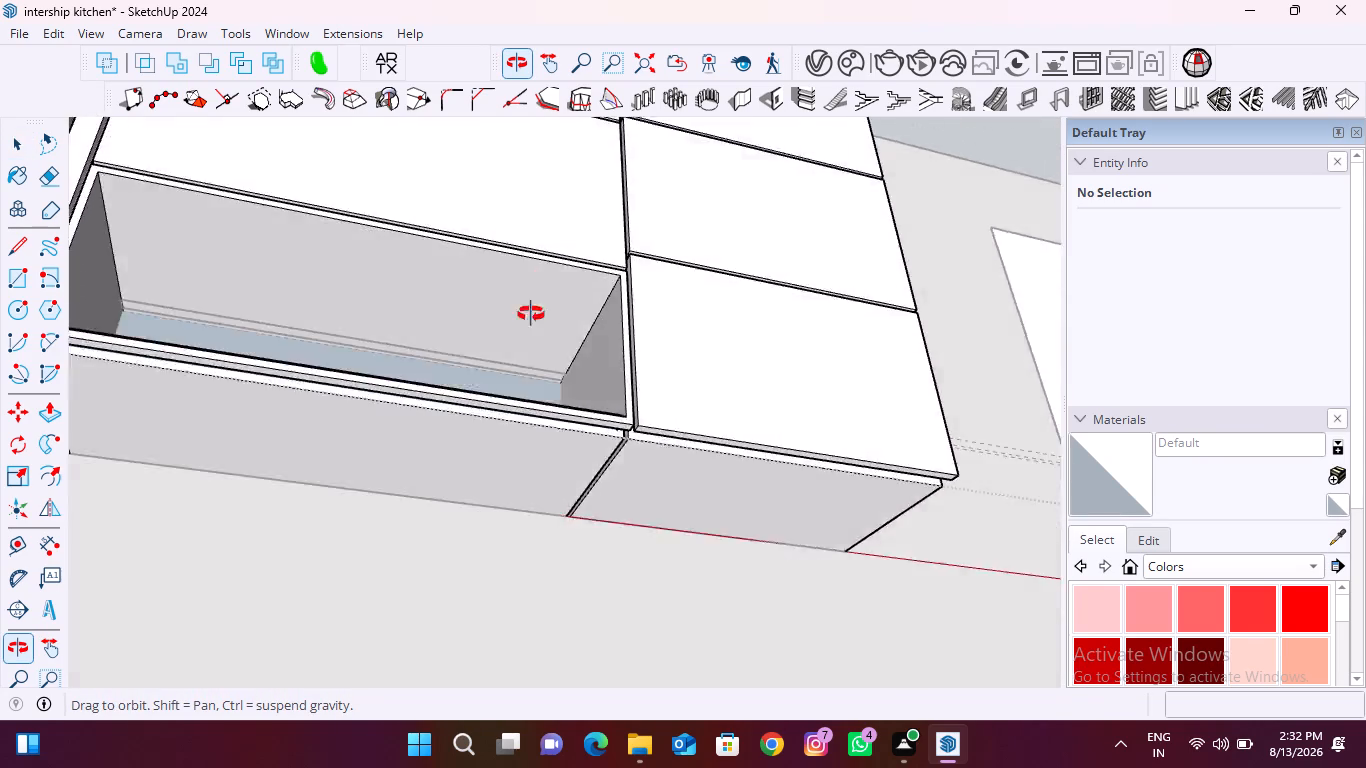
{"action": "middle_click_drag", "start_coordinate": [531, 314], "coordinate": [483, 479]}
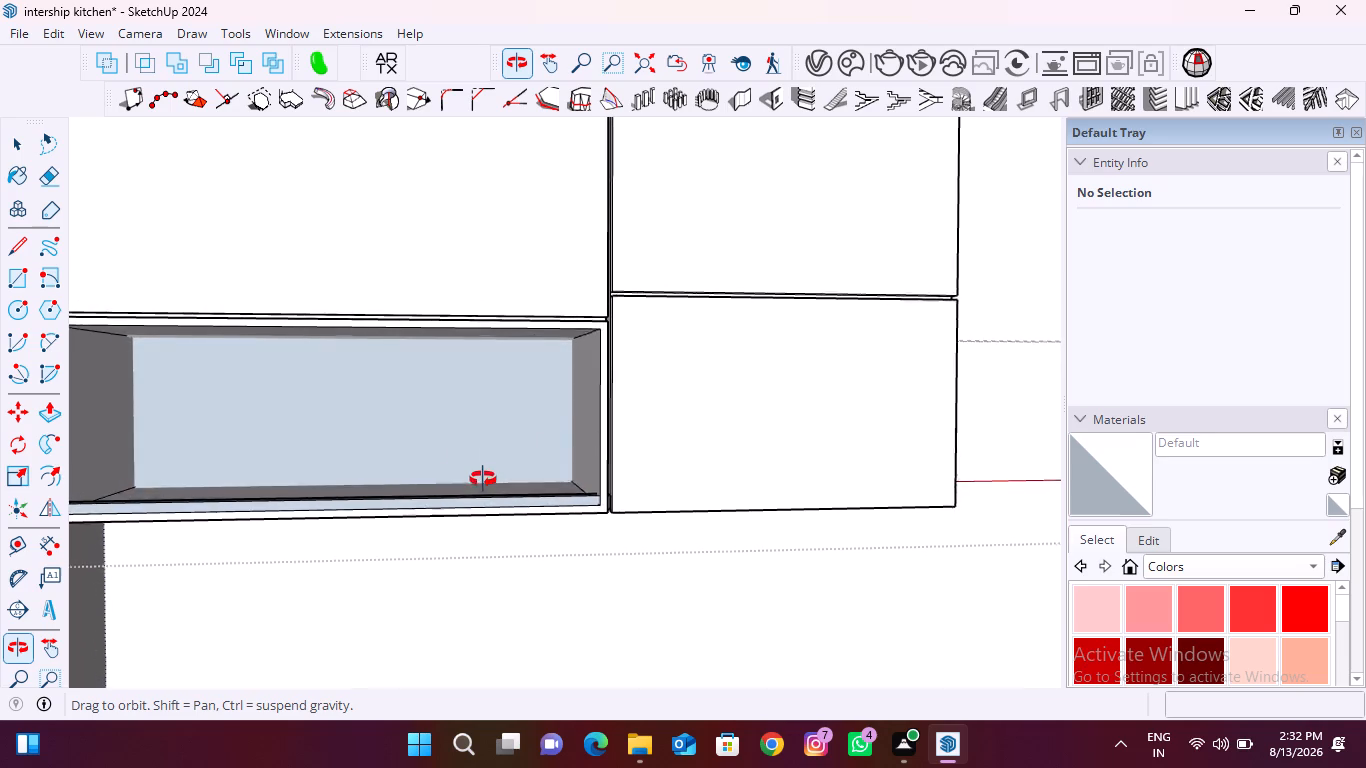
{"action": "middle_click_drag", "start_coordinate": [483, 479], "coordinate": [587, 200]}
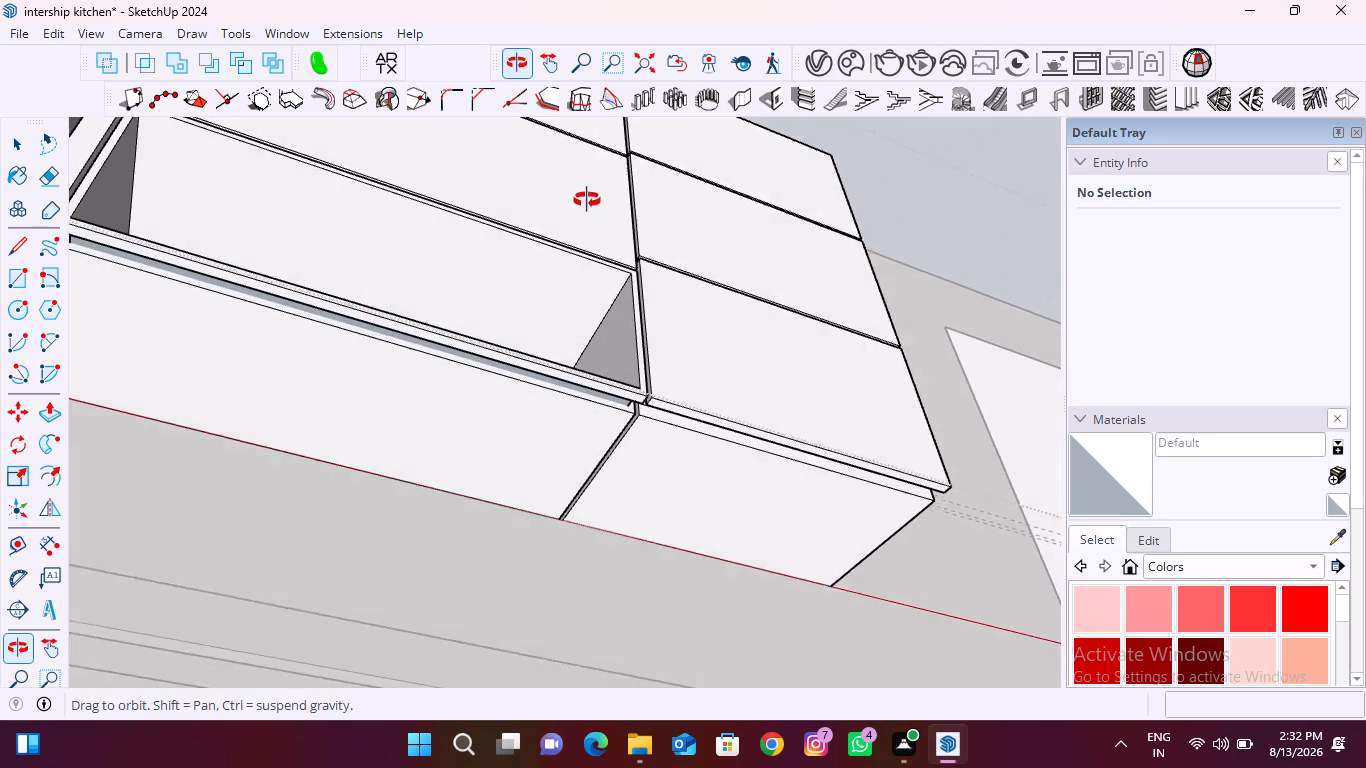
{"action": "middle_click_drag", "start_coordinate": [587, 200], "coordinate": [587, 195]}
Undo the recent edits that formed the lower opening's ceiling groove and the underside strip's recess.
{"action": "key", "text": "ctrl+z"}
{"action": "key", "text": "ctrl+z"}
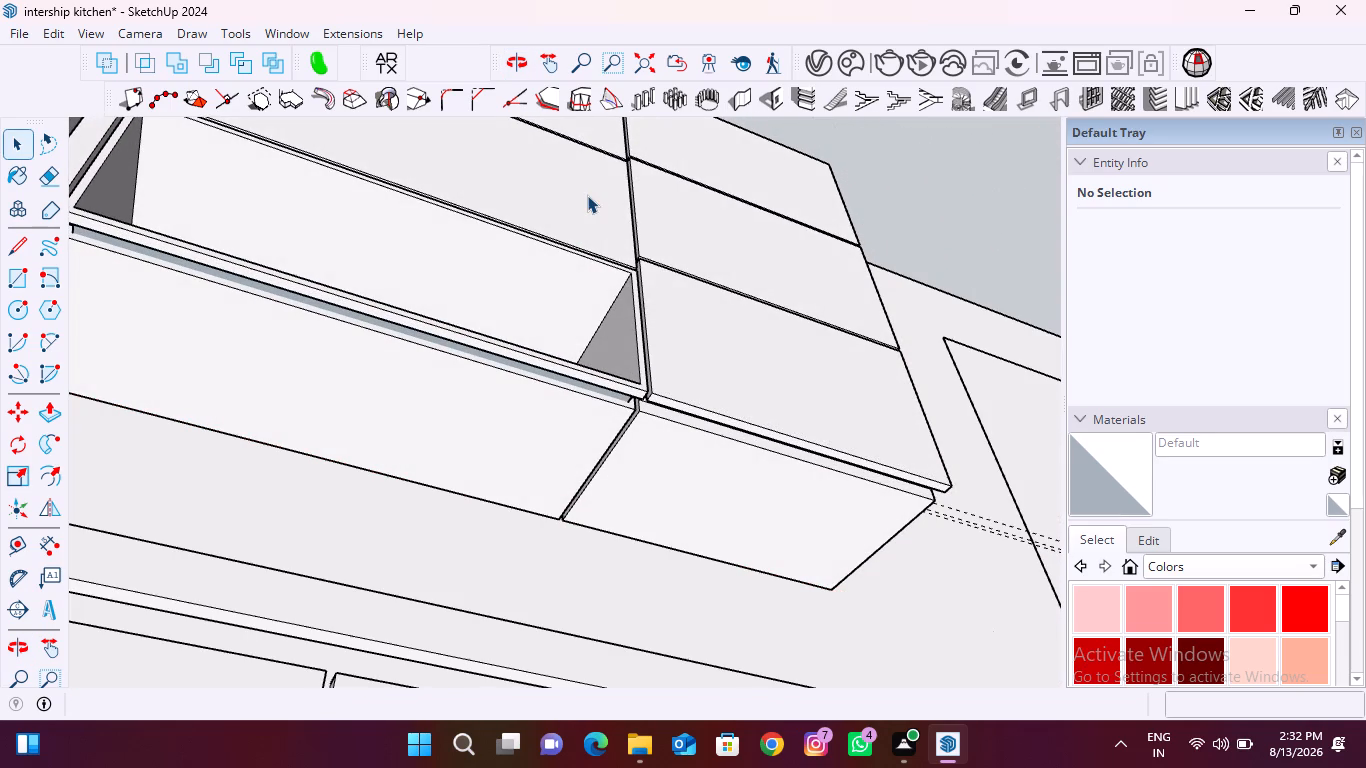
{"action": "key", "text": "ctrl+z"}
{"action": "key", "text": "ctrl+z"}
{"action": "key", "text": "ctrl+z"}
{"action": "key", "text": "ctrl+z"}
{"action": "key", "text": "ctrl+z"}
{"action": "key", "text": "ctrl+z"}
{"action": "key", "text": "ctrl+z"}
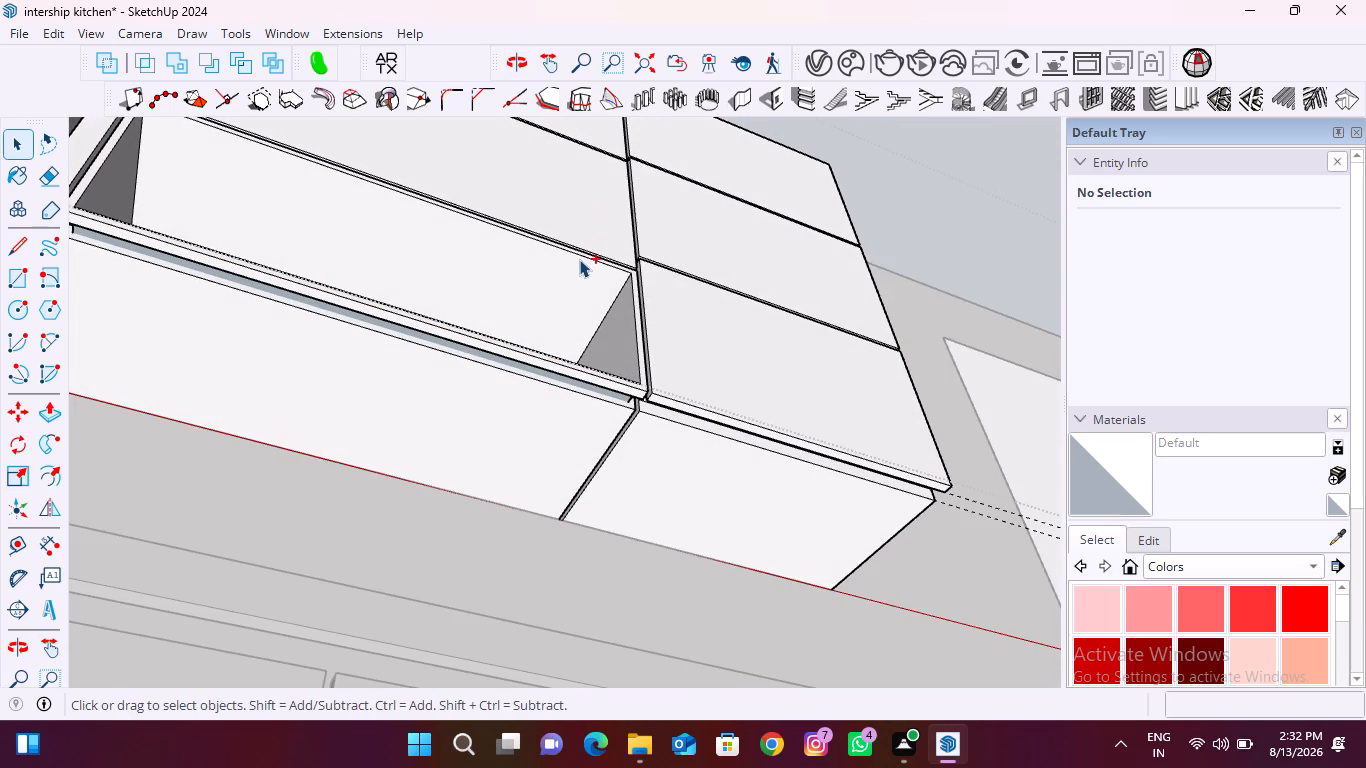
{"action": "key", "text": "ctrl+z"}
Push the strip behind the front frame on the lower opening's underside 11 mm inward.
{"action": "middle_click_drag", "start_coordinate": [669, 436], "coordinate": [693, 348]}
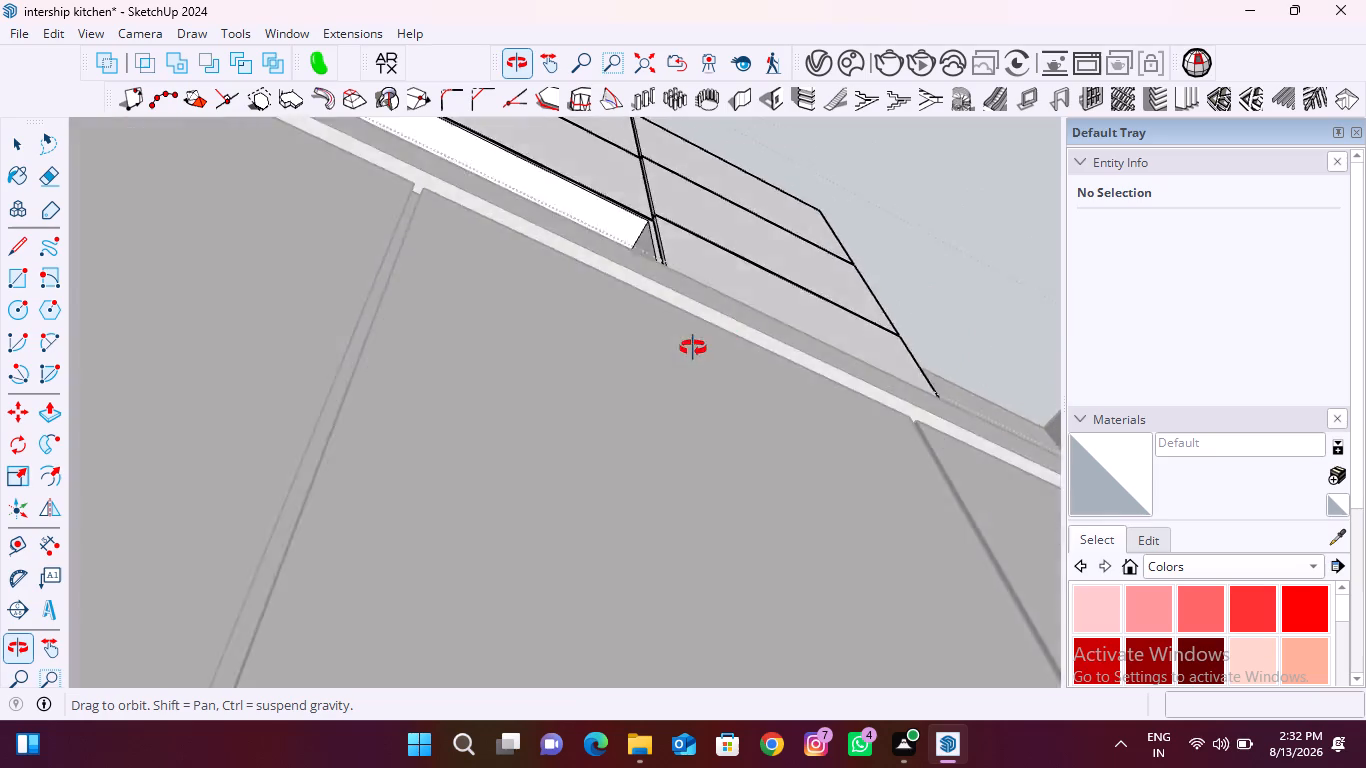
{"action": "middle_click_drag", "start_coordinate": [693, 348], "coordinate": [574, 432]}
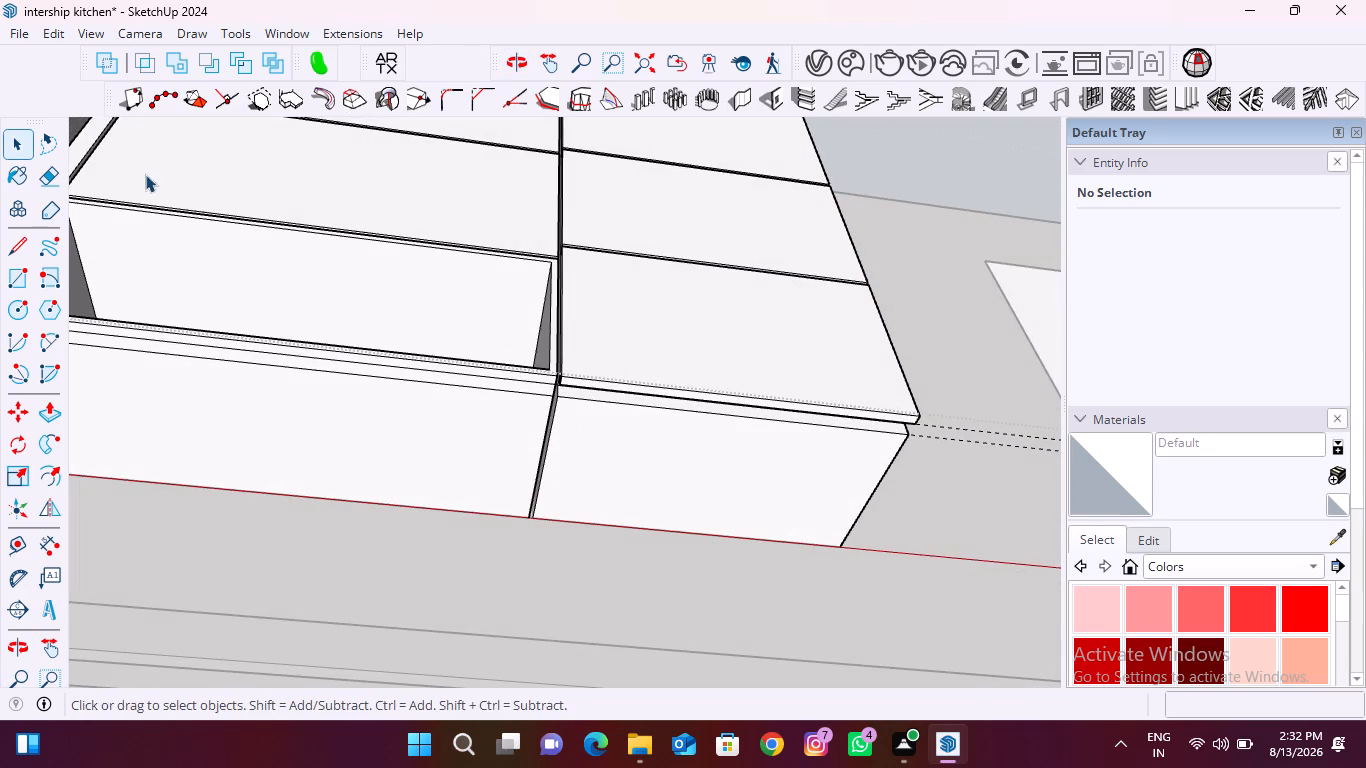
{"action": "left_click", "coordinate": [47, 411]}
{"action": "scroll", "coordinate": [491, 374], "scroll_direction": "up", "scroll_amount": 10}
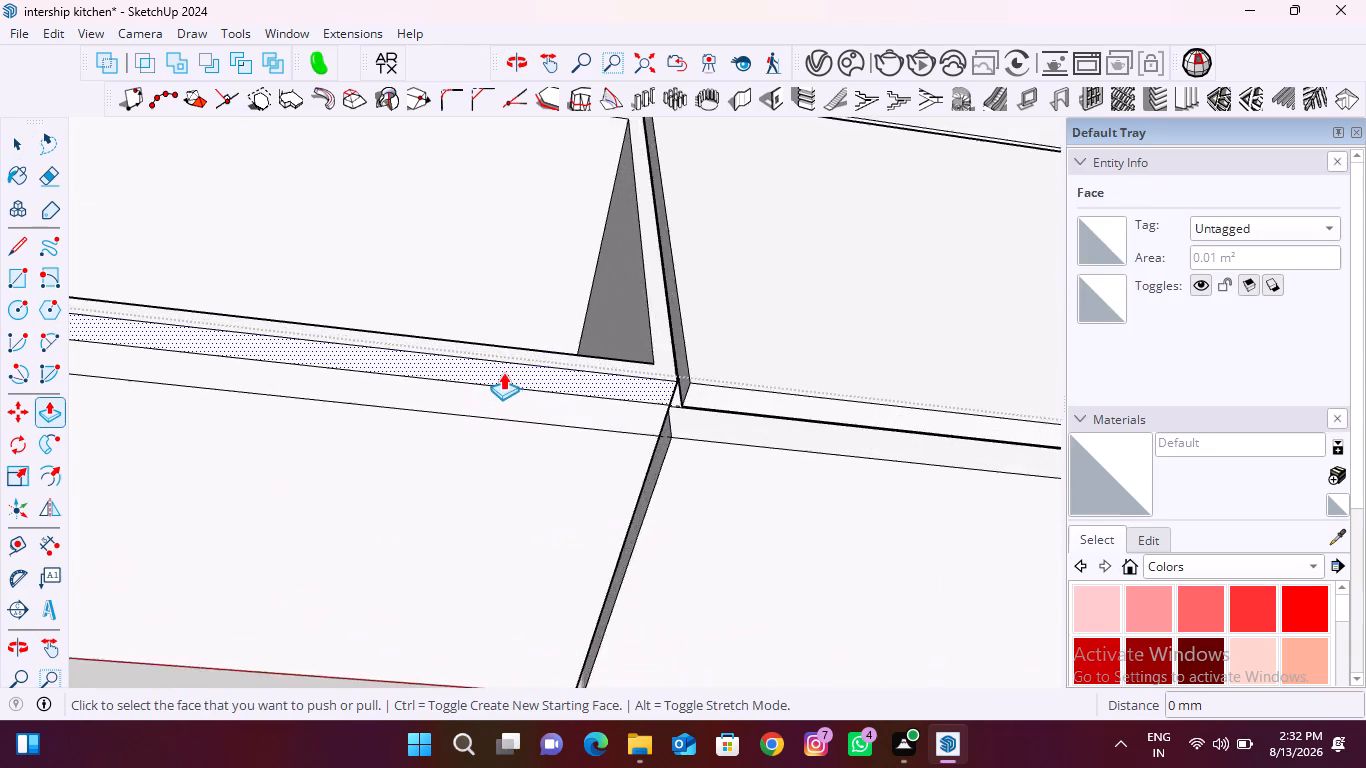
{"action": "scroll", "coordinate": [503, 372], "scroll_direction": "up", "scroll_amount": 7}
{"action": "left_click", "coordinate": [630, 450]}
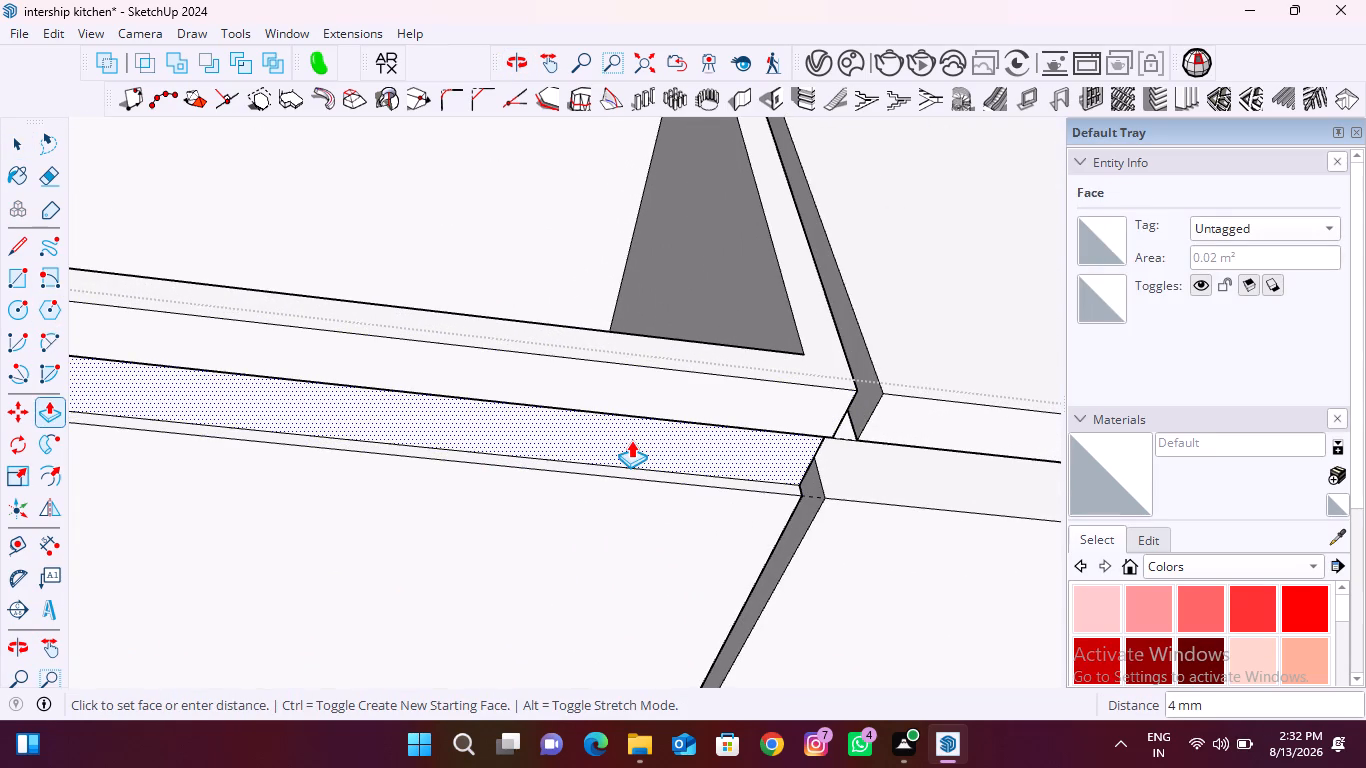
{"action": "type", "text": "11"}
{"action": "key", "text": "Return"}
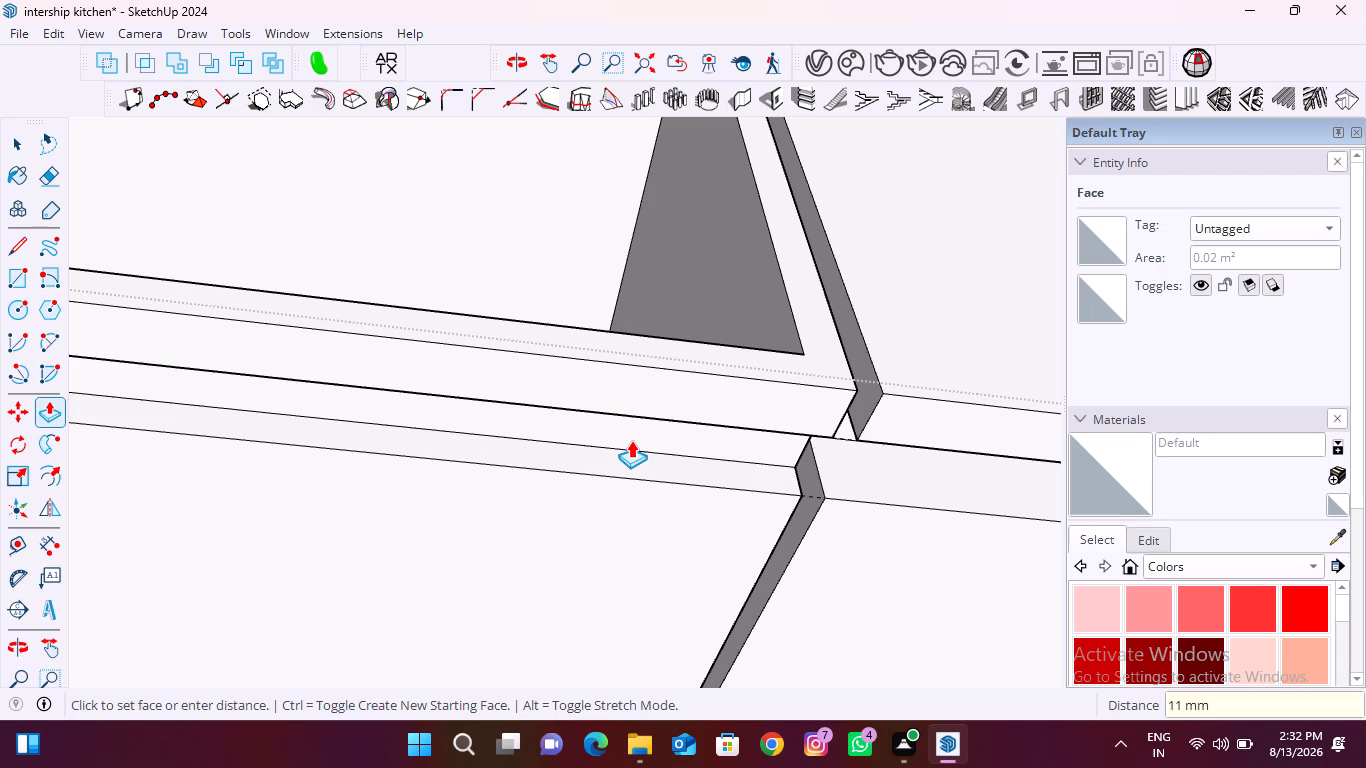
{"action": "key", "text": "space"}
Place a guide 307 mm behind the front edge of the lower opening's ceiling and another 25 mm in front of it.
{"action": "scroll", "coordinate": [671, 430], "scroll_direction": "down", "scroll_amount": 4}
{"action": "middle_click_drag", "start_coordinate": [677, 428], "coordinate": [755, 675]}
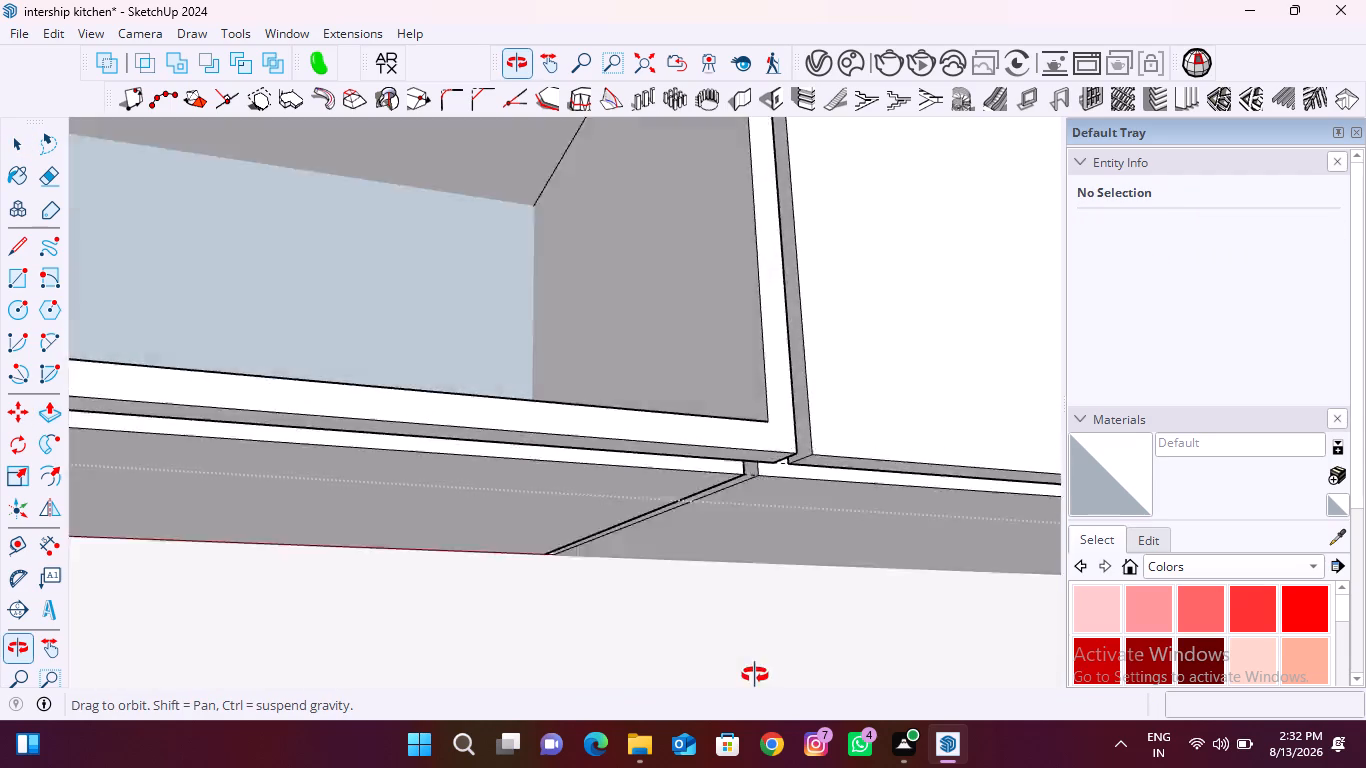
{"action": "middle_click_drag", "start_coordinate": [755, 675], "coordinate": [721, 479]}
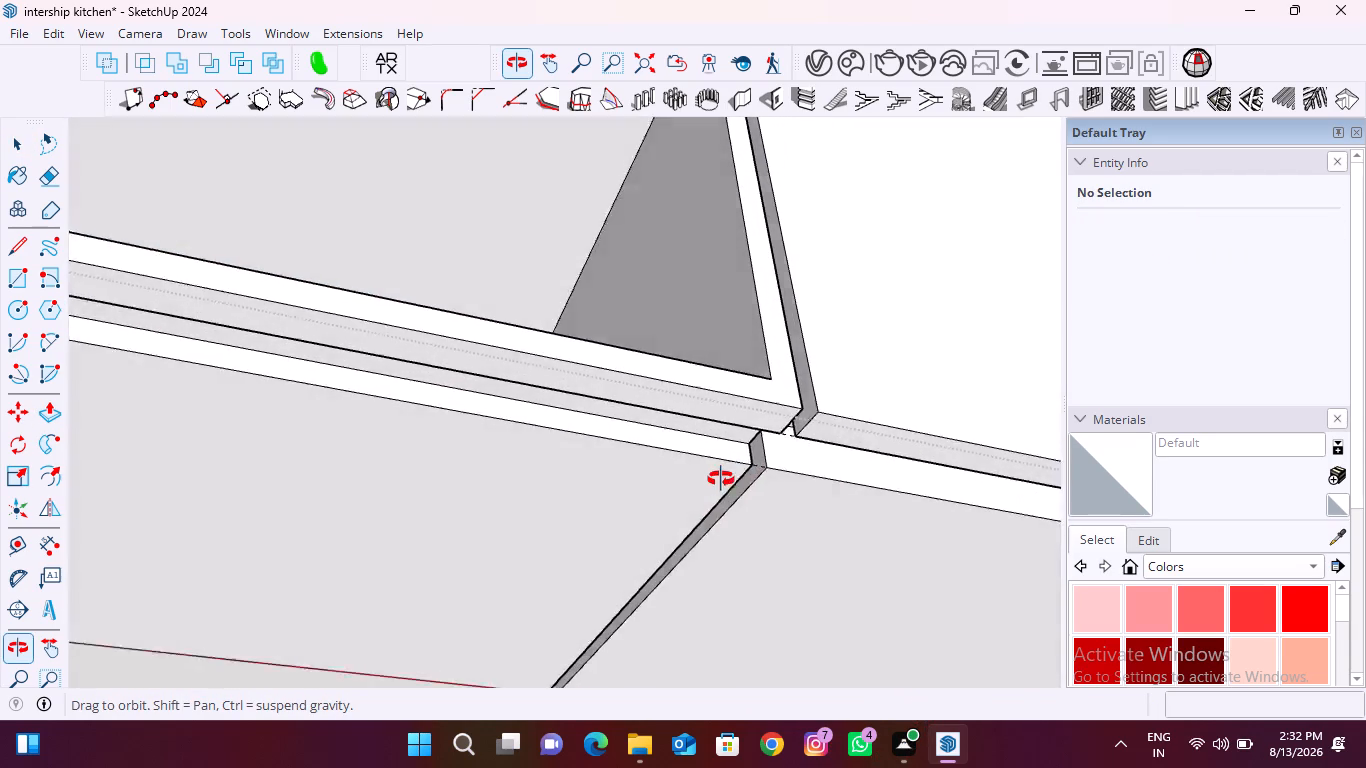
{"action": "middle_click_drag", "start_coordinate": [721, 479], "coordinate": [654, 462]}
{"action": "scroll", "coordinate": [656, 461], "scroll_direction": "down", "scroll_amount": 10}
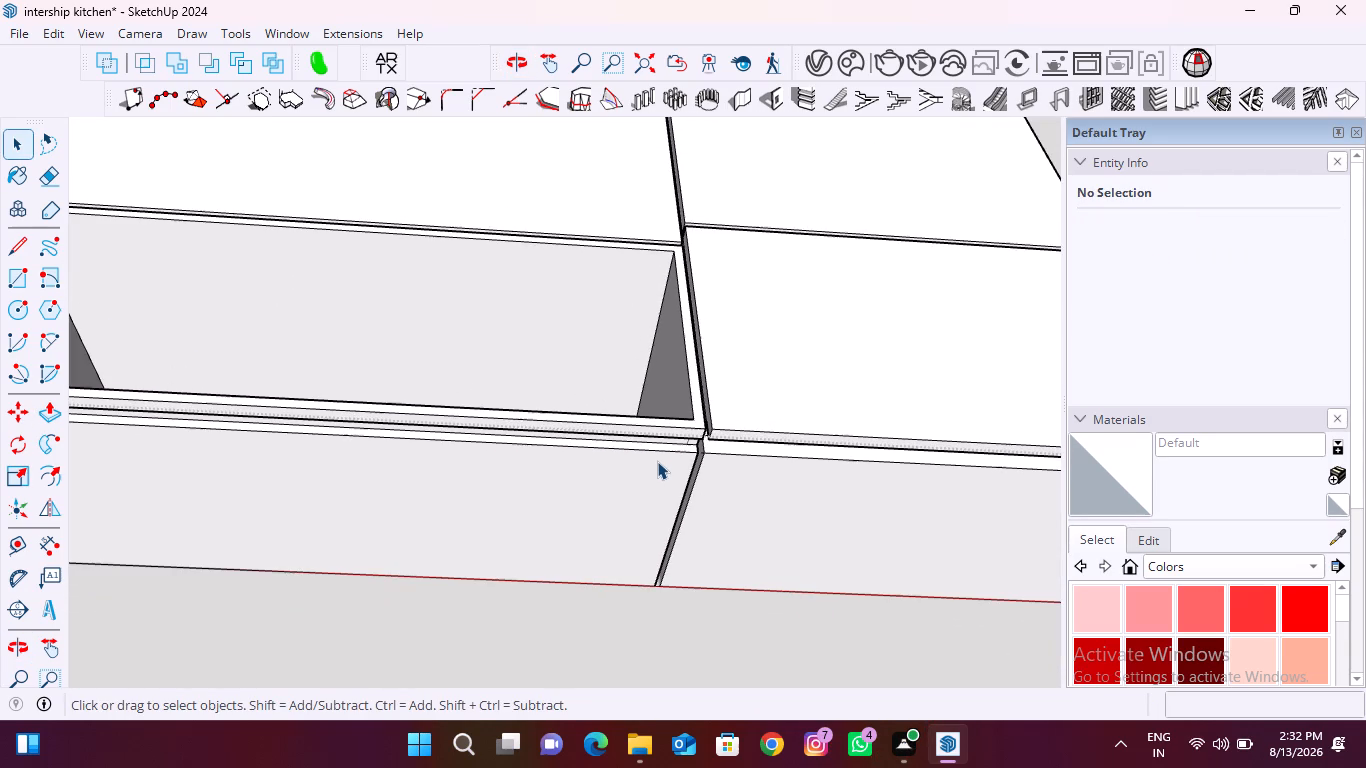
{"action": "key", "text": "t"}
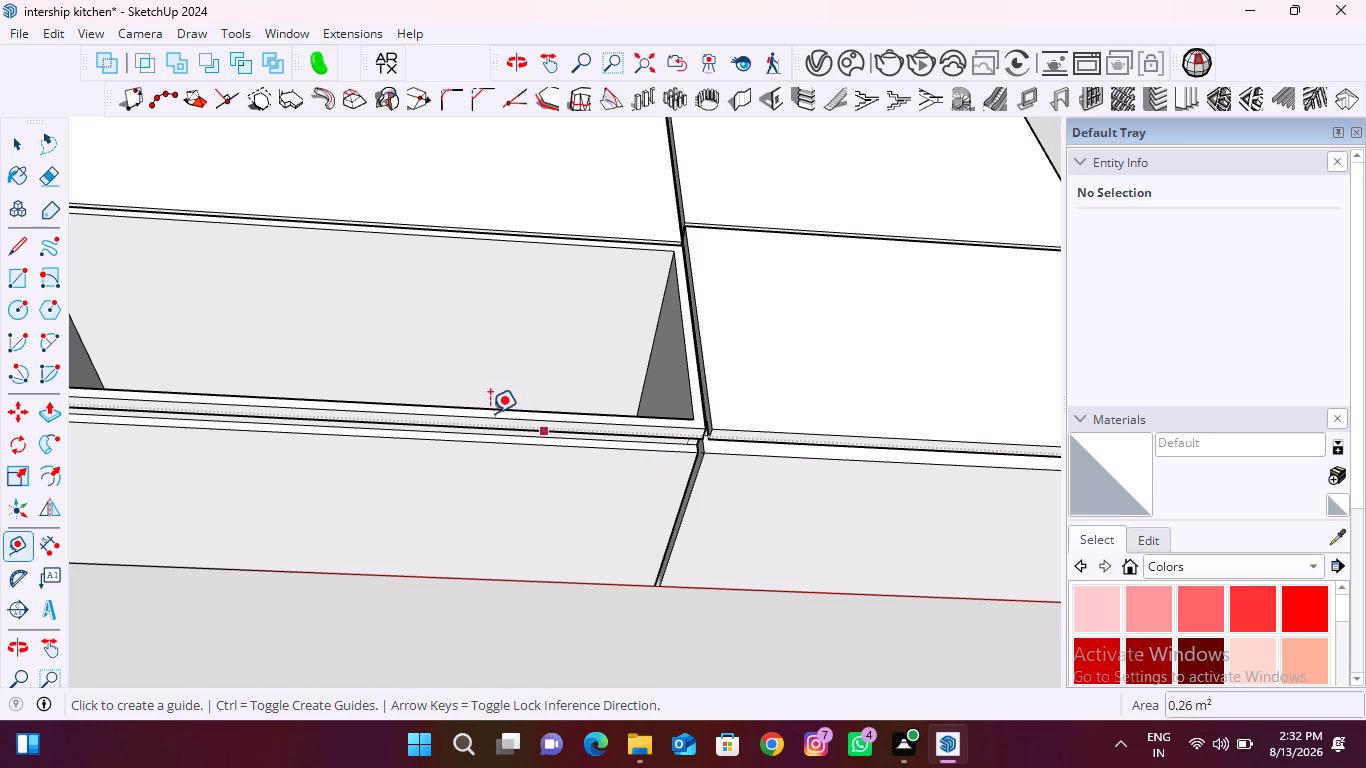
{"action": "middle_click_drag", "start_coordinate": [490, 413], "coordinate": [632, 573]}
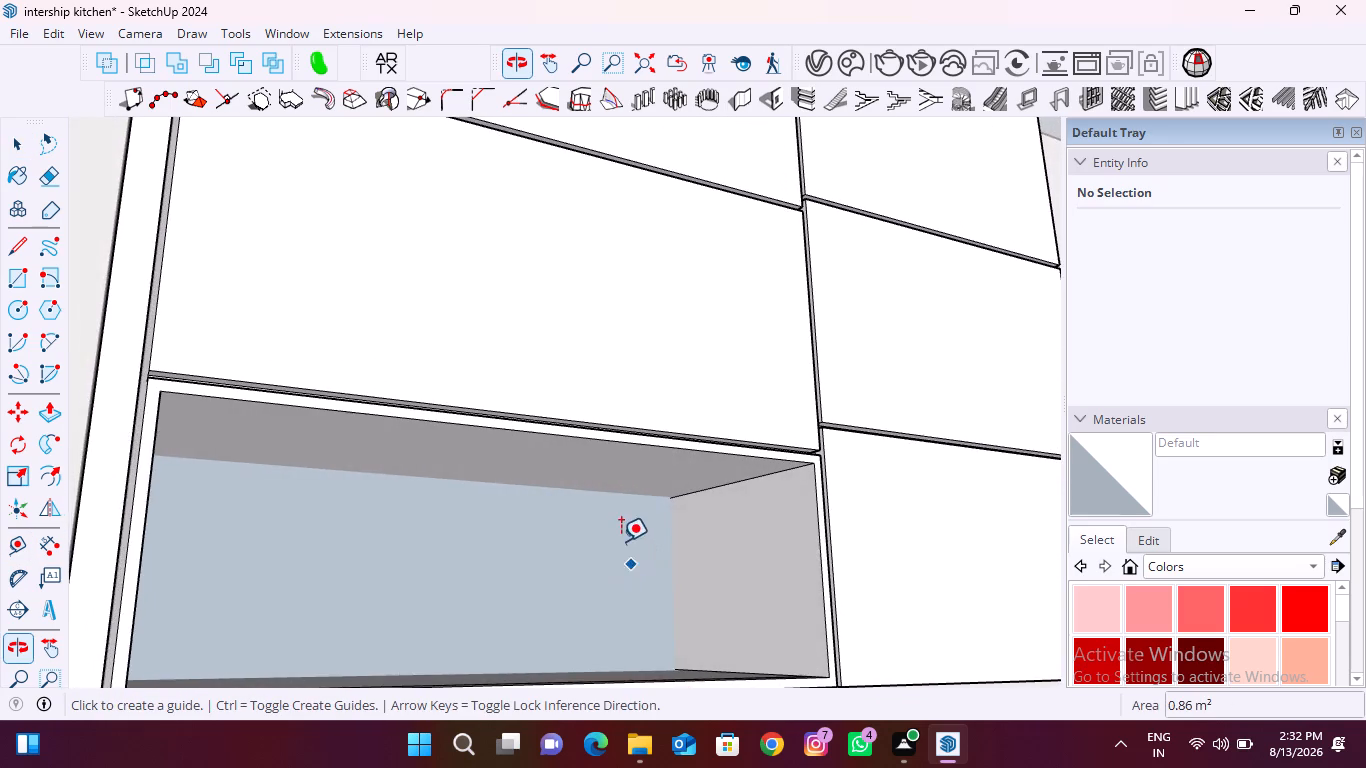
{"action": "scroll", "coordinate": [606, 491], "scroll_direction": "up", "scroll_amount": 7}
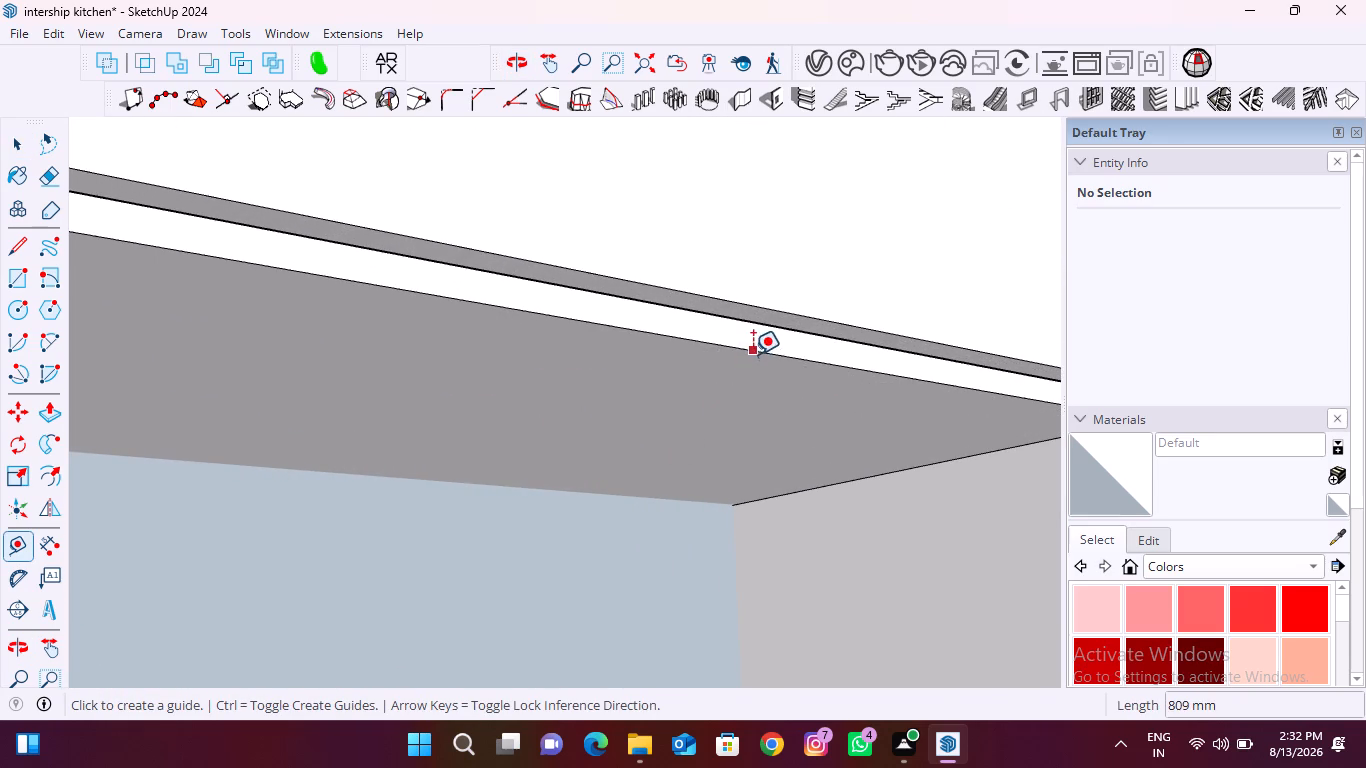
{"action": "left_click", "coordinate": [753, 353]}
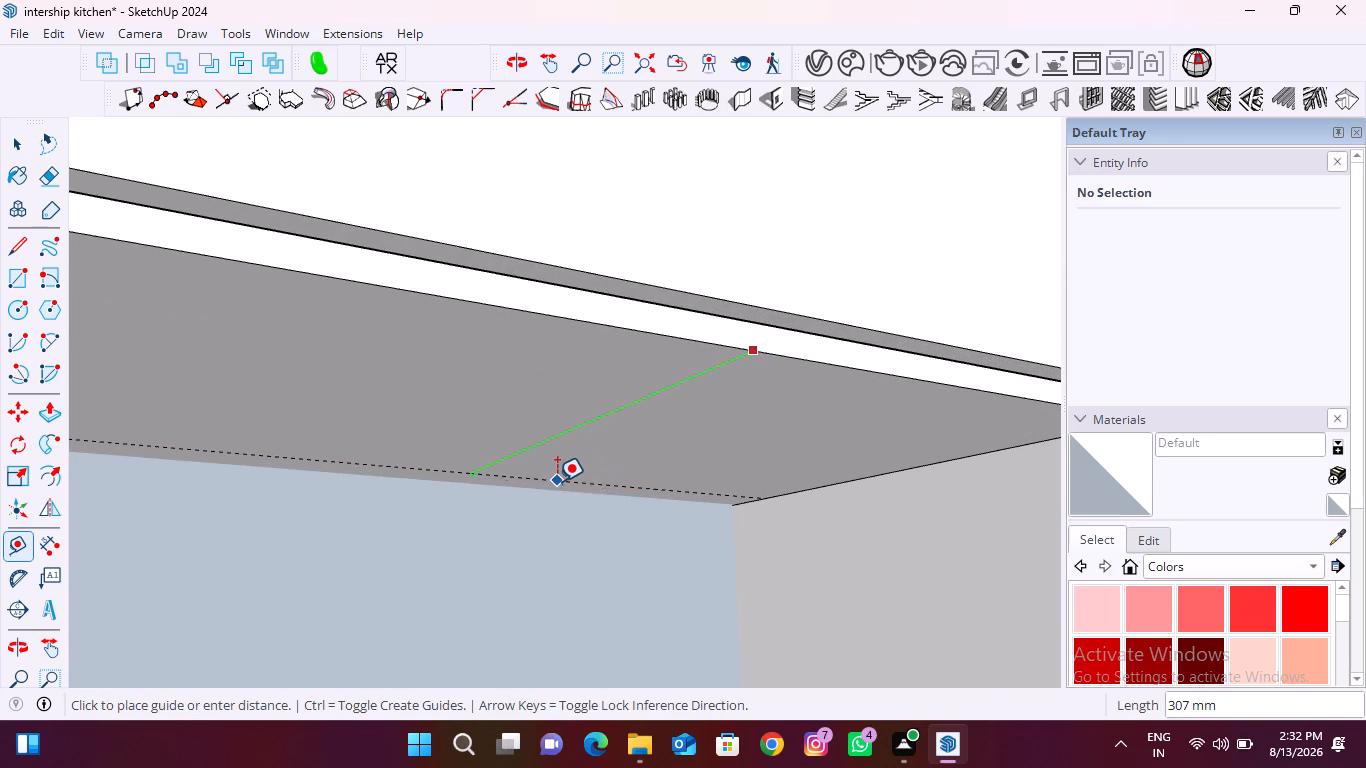
{"action": "left_click", "coordinate": [557, 481]}
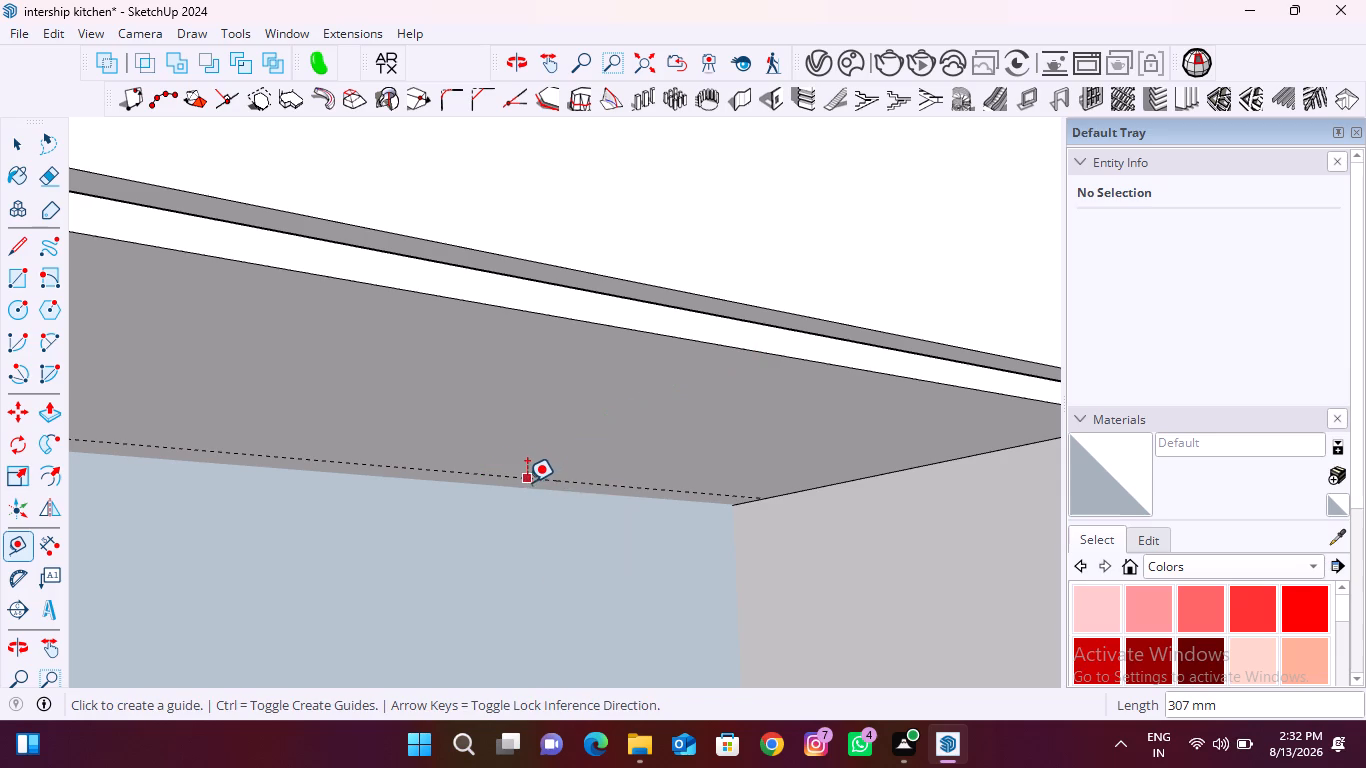
{"action": "left_click", "coordinate": [504, 480]}
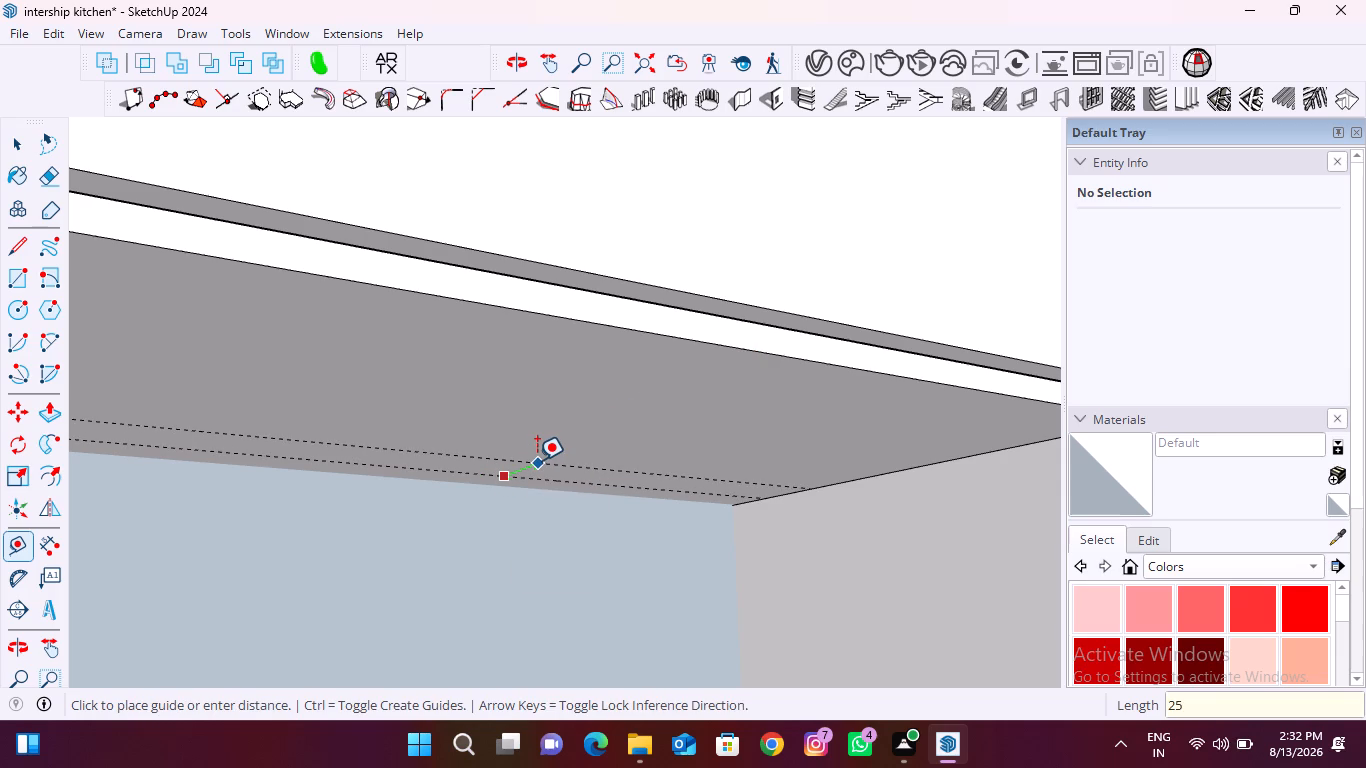
{"action": "key", "text": "Return"}
Draw a rectangle about 24 by 809 mm between the two guides across the lower opening's ceiling.
{"action": "key", "text": "r"}
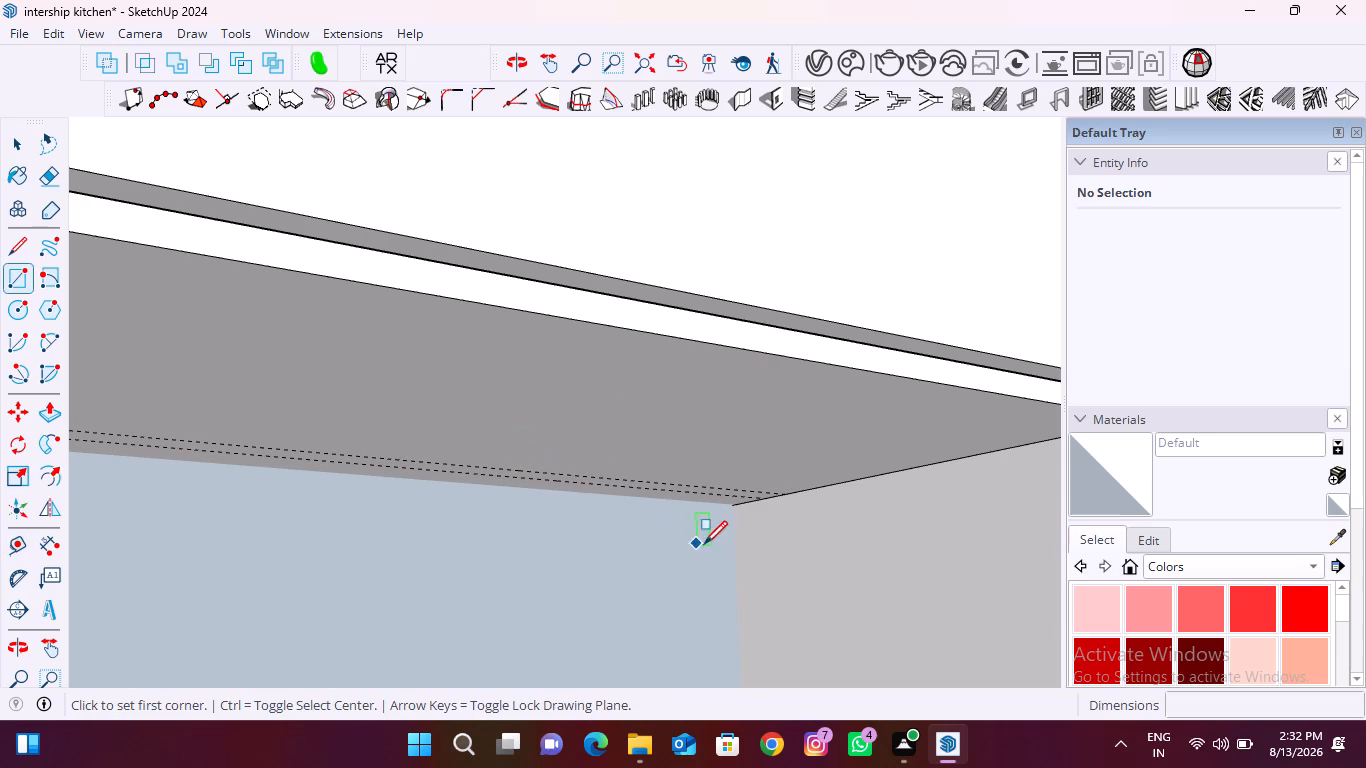
{"action": "scroll", "coordinate": [770, 512], "scroll_direction": "up", "scroll_amount": 18}
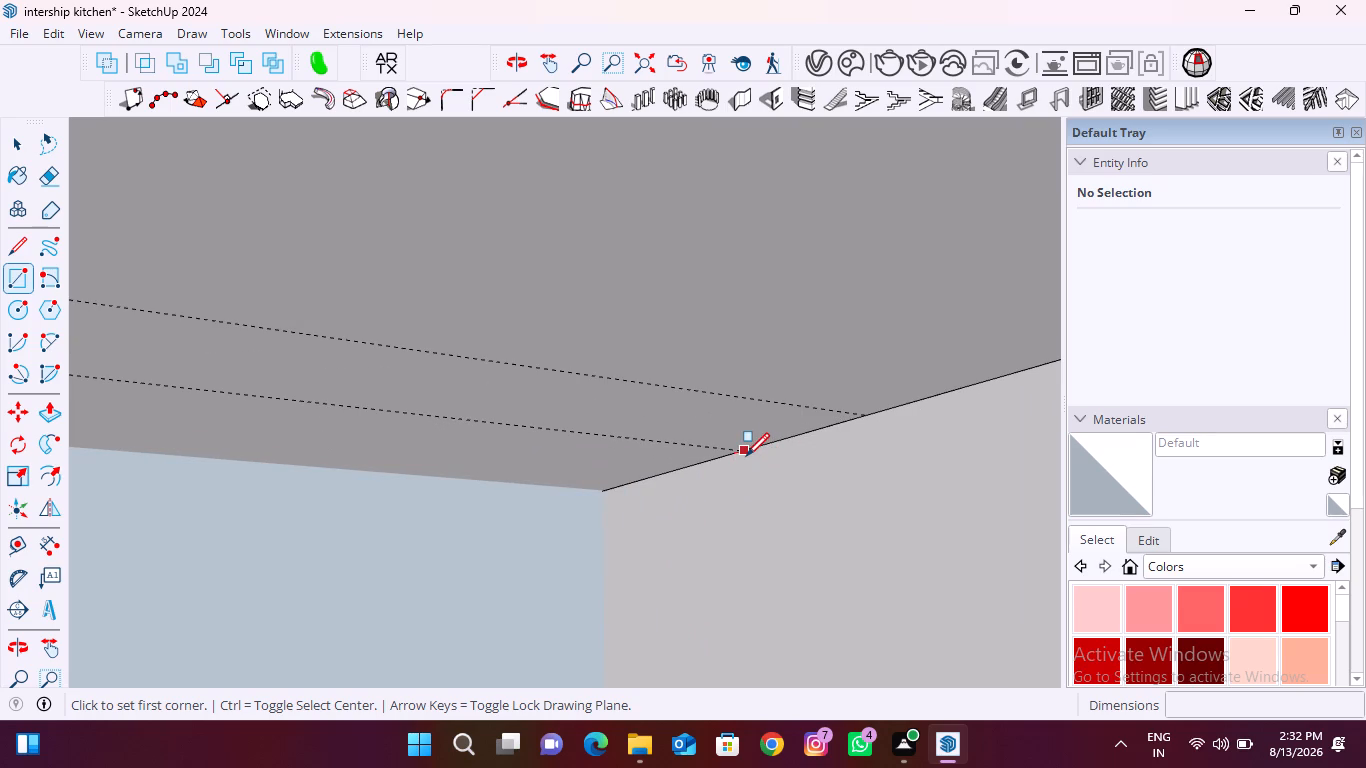
{"action": "left_click", "coordinate": [746, 456]}
{"action": "middle_click_drag", "start_coordinate": [708, 503], "coordinate": [923, 457]}
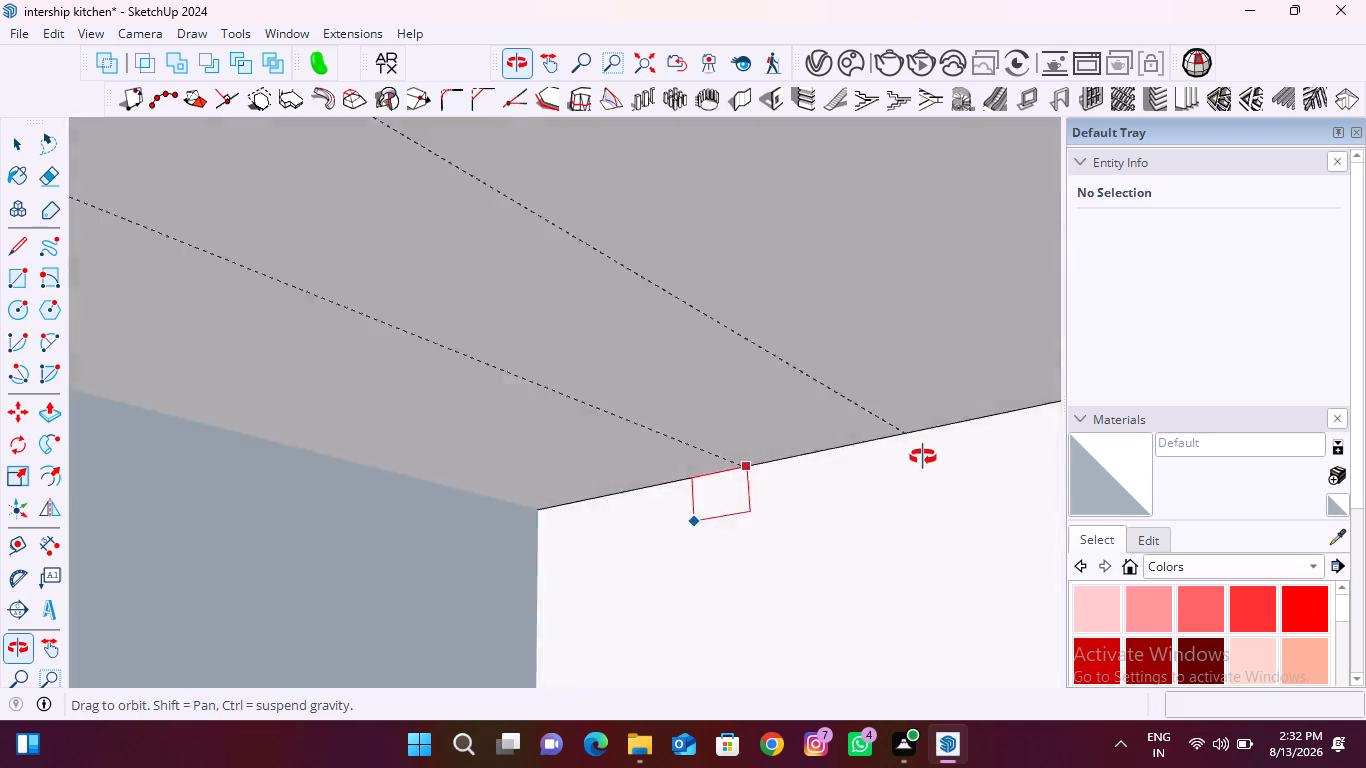
{"action": "middle_click_drag", "start_coordinate": [923, 457], "coordinate": [1061, 450]}
{"action": "scroll", "coordinate": [775, 510], "scroll_direction": "down", "scroll_amount": 7}
{"action": "middle_click_drag", "start_coordinate": [844, 524], "coordinate": [447, 593]}
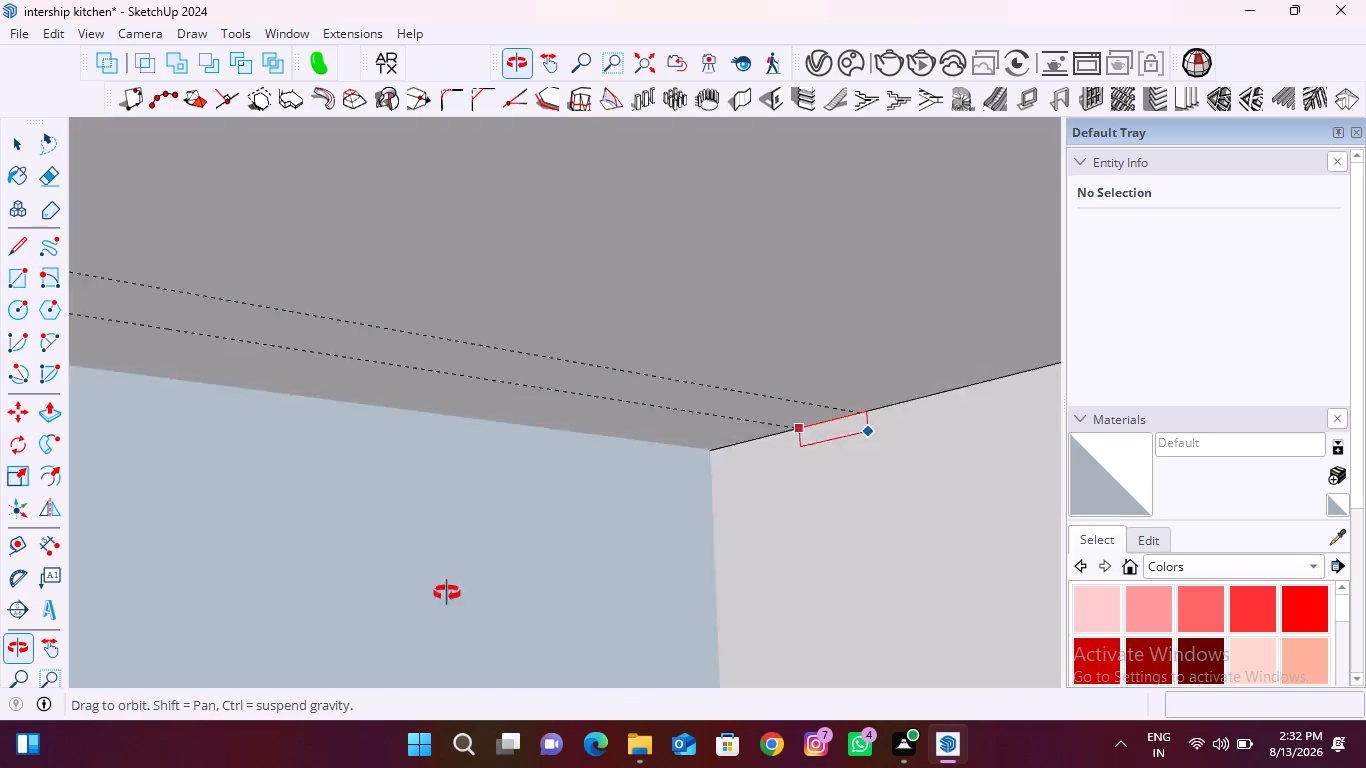
{"action": "middle_click_drag", "start_coordinate": [447, 593], "coordinate": [438, 596]}
{"action": "scroll", "coordinate": [474, 567], "scroll_direction": "down", "scroll_amount": 16}
{"action": "scroll", "coordinate": [514, 568], "scroll_direction": "down", "scroll_amount": 11}
{"action": "middle_click_drag", "start_coordinate": [504, 581], "coordinate": [348, 589]}
{"action": "scroll", "coordinate": [300, 582], "scroll_direction": "up", "scroll_amount": 20}
{"action": "scroll", "coordinate": [300, 582], "scroll_direction": "up", "scroll_amount": 8}
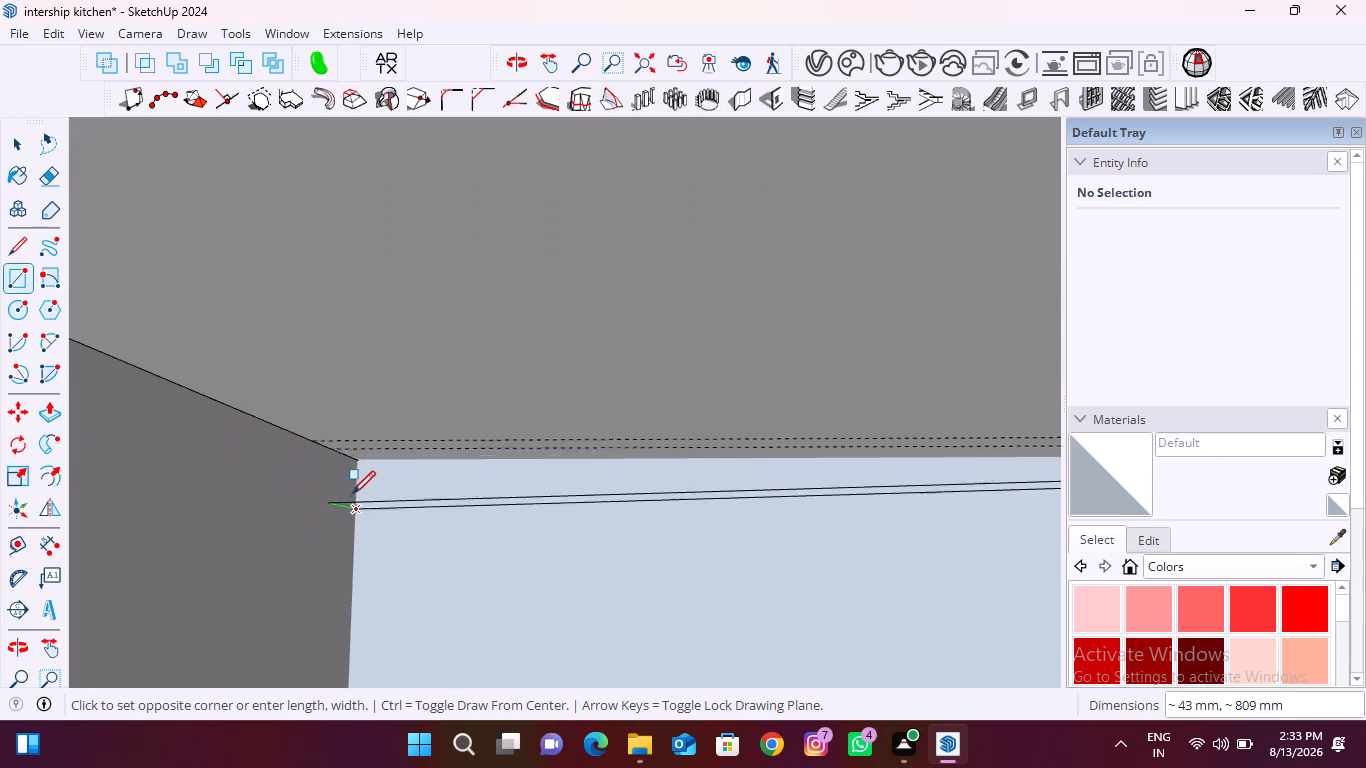
{"action": "scroll", "coordinate": [326, 450], "scroll_direction": "up", "scroll_amount": 15}
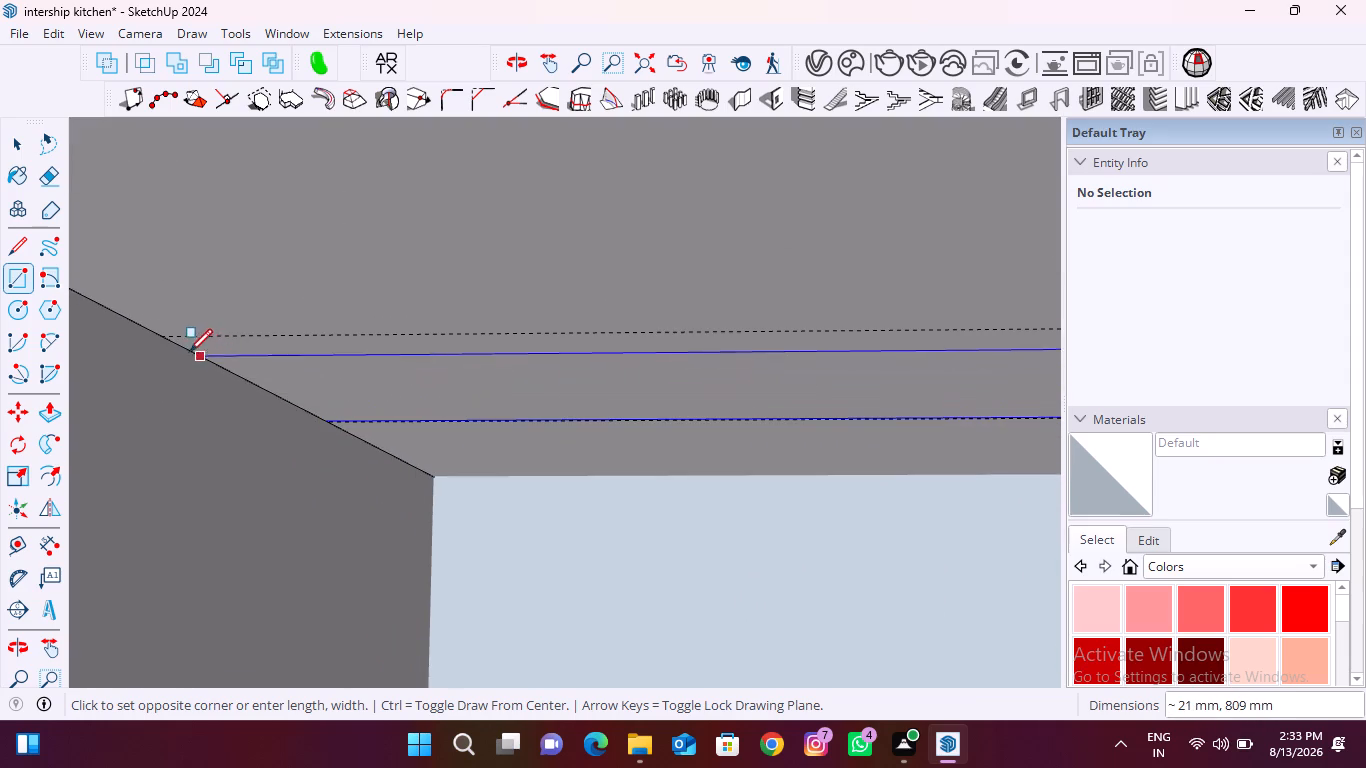
{"action": "left_click", "coordinate": [172, 342]}
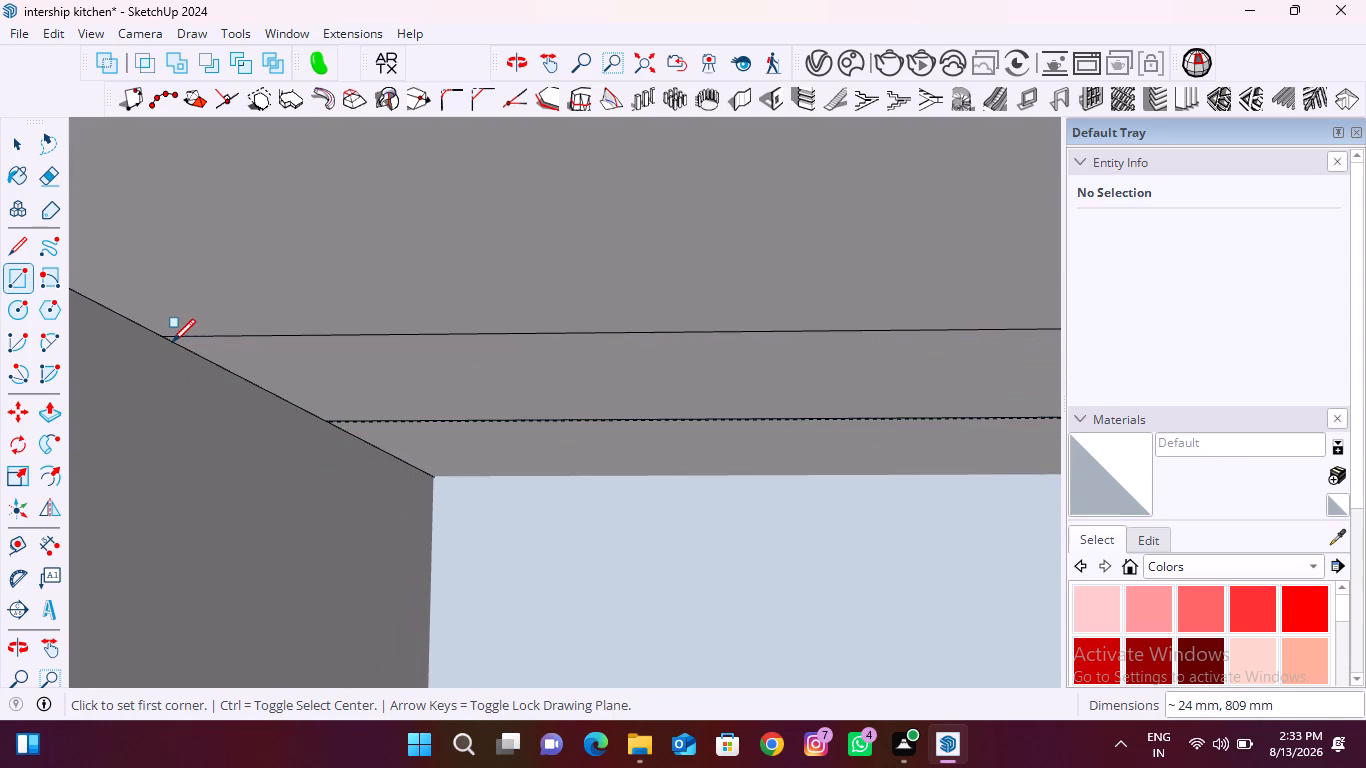
Push the narrow strip near the back of the lower opening's ceiling 11 mm upward to form a groove.
{"action": "key", "text": "p"}
{"action": "left_click", "coordinate": [317, 345]}
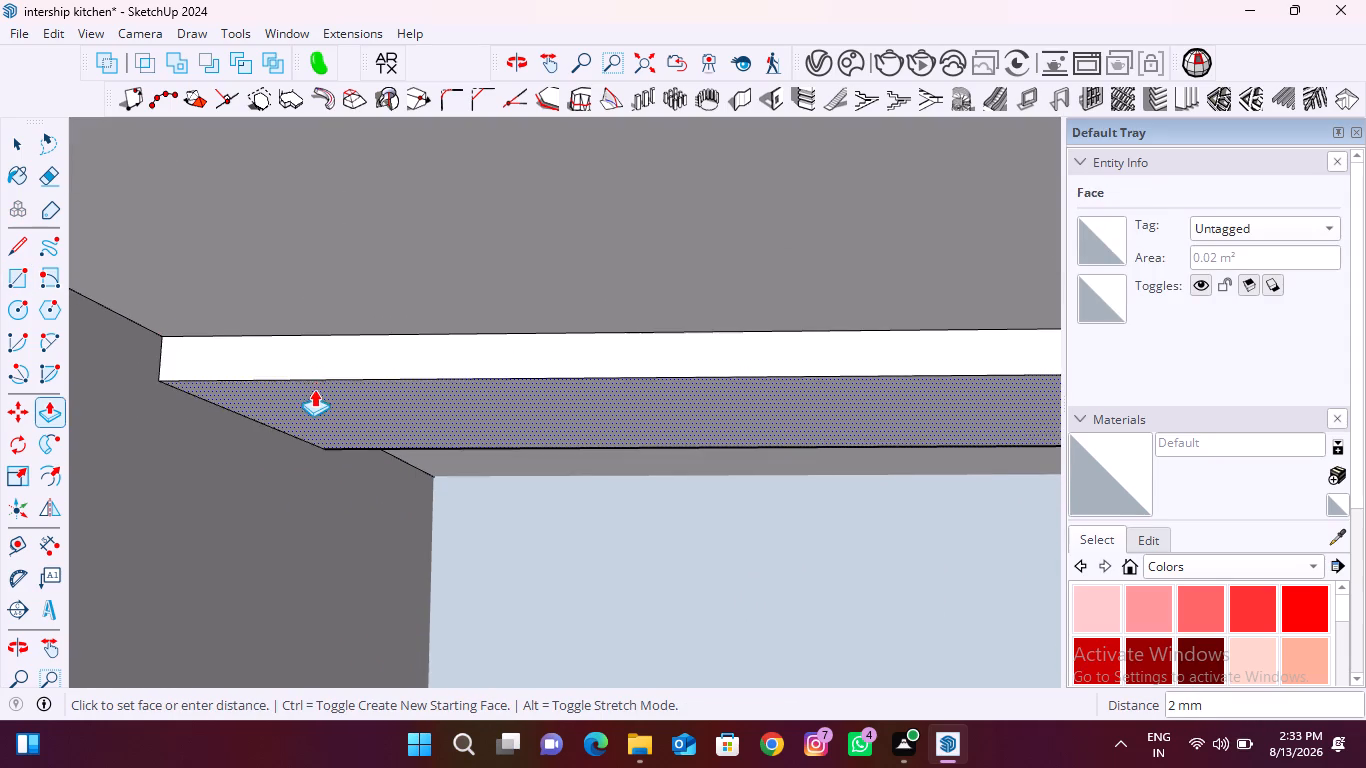
{"action": "type", "text": "11"}
{"action": "key", "text": "Return"}
{"action": "scroll", "coordinate": [346, 364], "scroll_direction": "down", "scroll_amount": 3}
{"action": "middle_click_drag", "start_coordinate": [349, 386], "coordinate": [400, 246]}
{"action": "scroll", "coordinate": [401, 263], "scroll_direction": "down", "scroll_amount": 18}
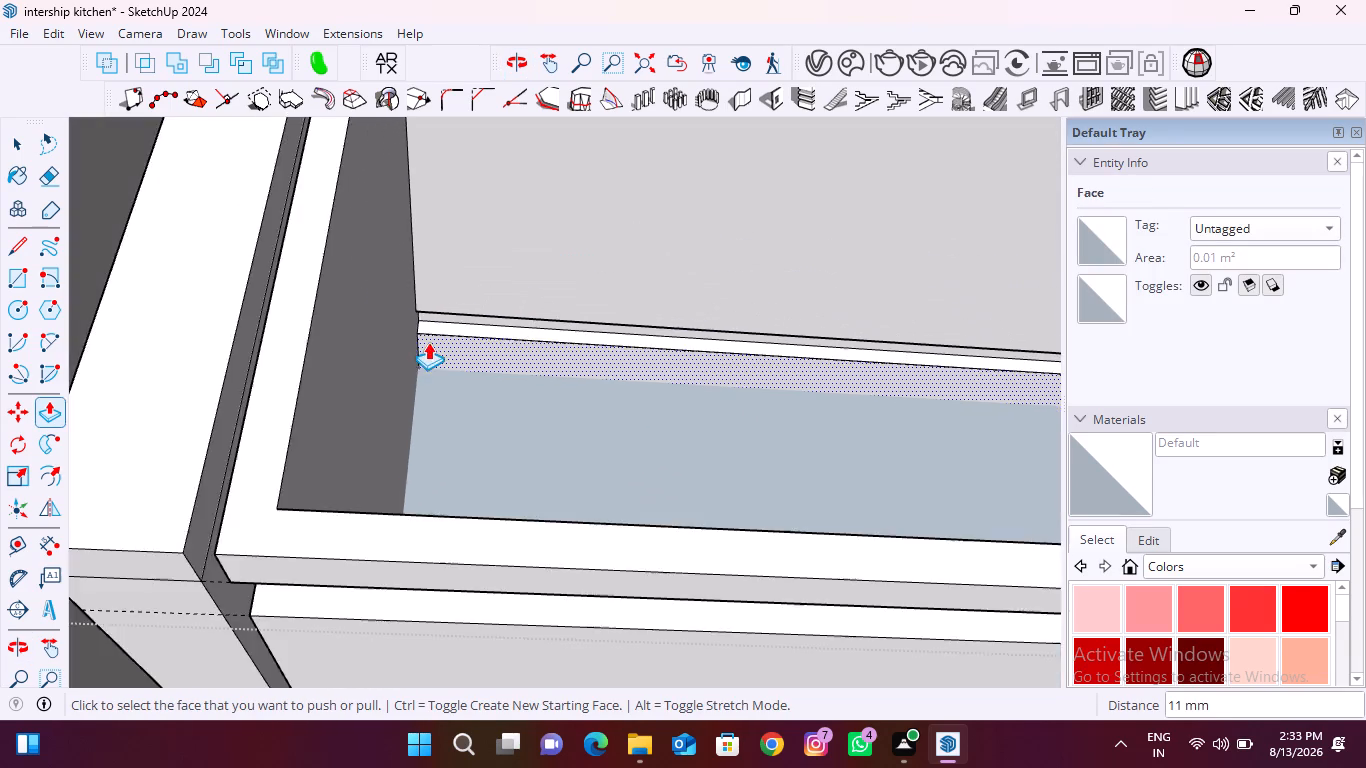
{"action": "scroll", "coordinate": [428, 342], "scroll_direction": "down", "scroll_amount": 16}
{"action": "middle_click_drag", "start_coordinate": [507, 320], "coordinate": [443, 445]}
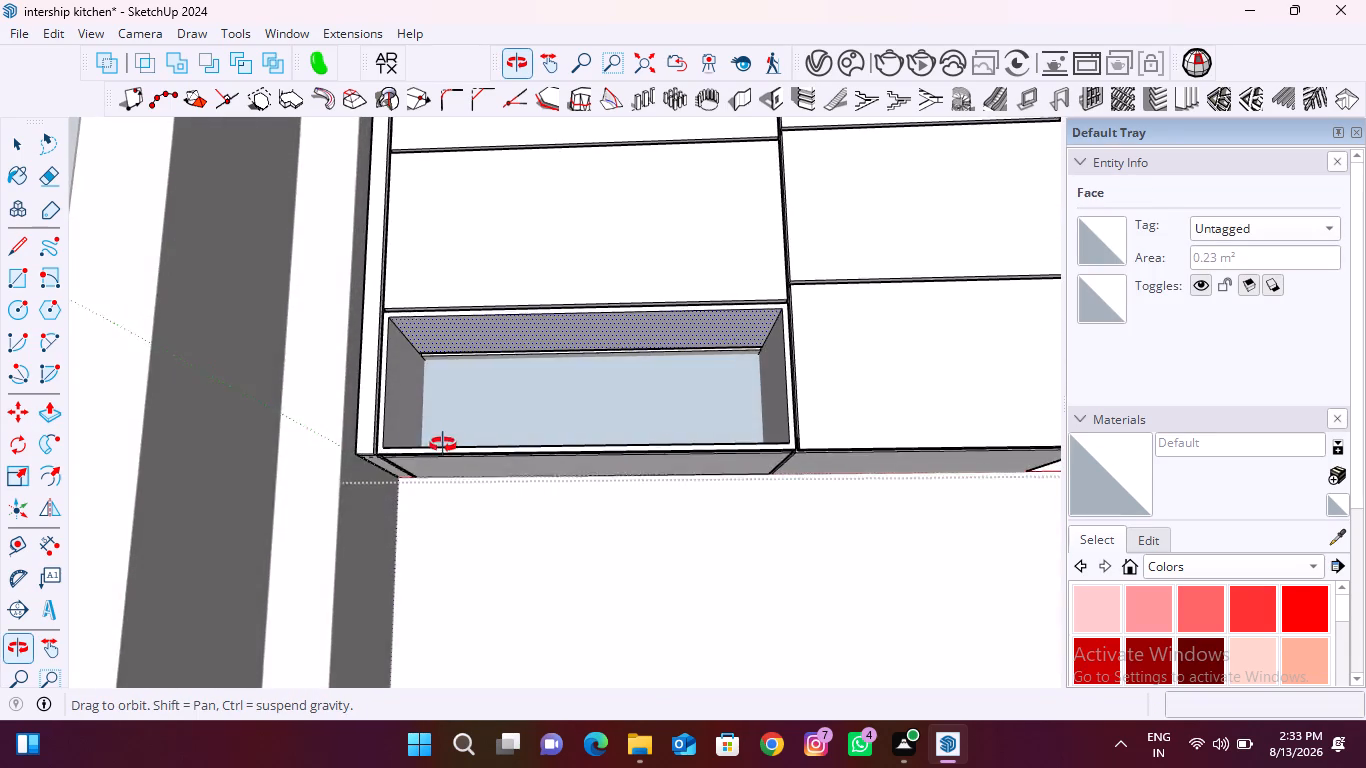
{"action": "middle_click_drag", "start_coordinate": [443, 445], "coordinate": [461, 526]}
{"action": "key", "text": "space"}
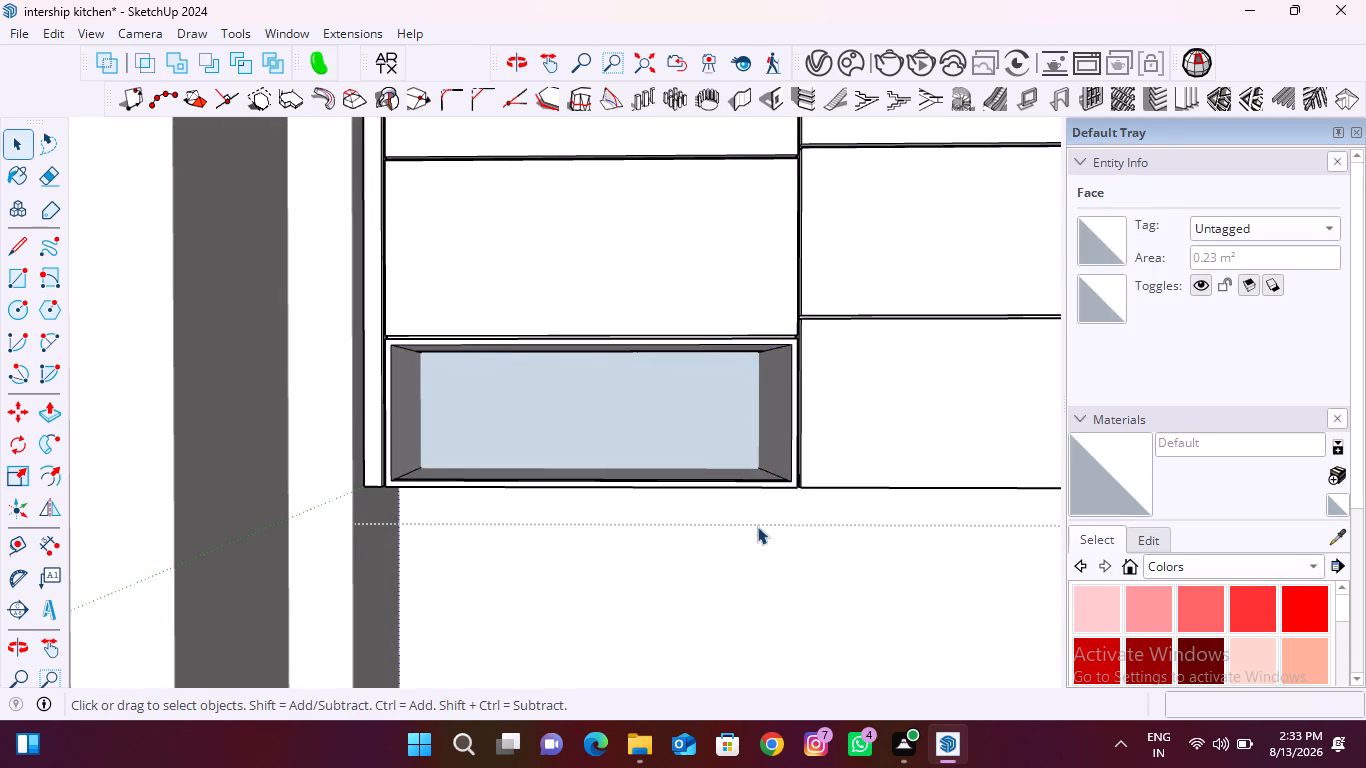
Examine the lower opening from above and the overall kitchen, including the empty bay beside the wall cabinets.
{"action": "middle_click_drag", "start_coordinate": [781, 487], "coordinate": [808, 655]}
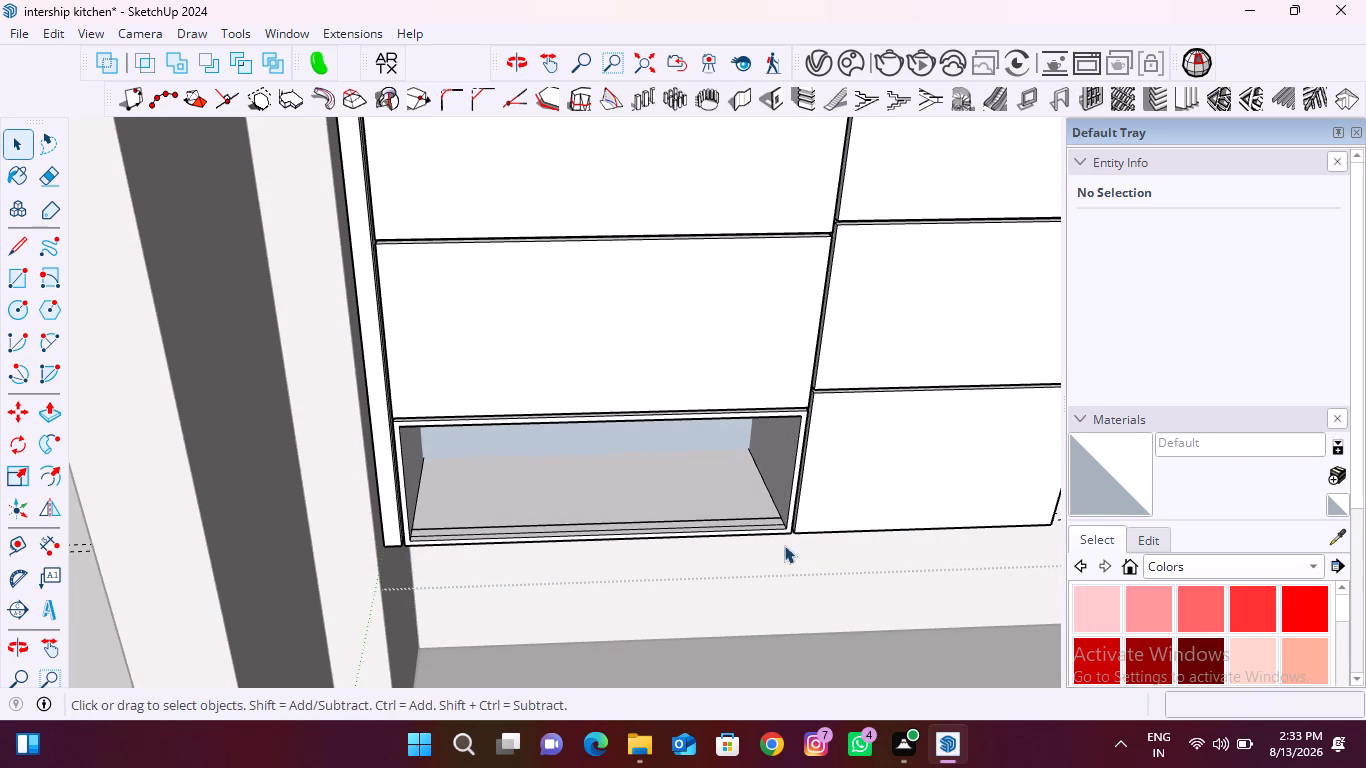
{"action": "scroll", "coordinate": [776, 524], "scroll_direction": "up", "scroll_amount": 20}
{"action": "scroll", "coordinate": [776, 524], "scroll_direction": "up", "scroll_amount": 1}
{"action": "scroll", "coordinate": [717, 517], "scroll_direction": "down", "scroll_amount": 13}
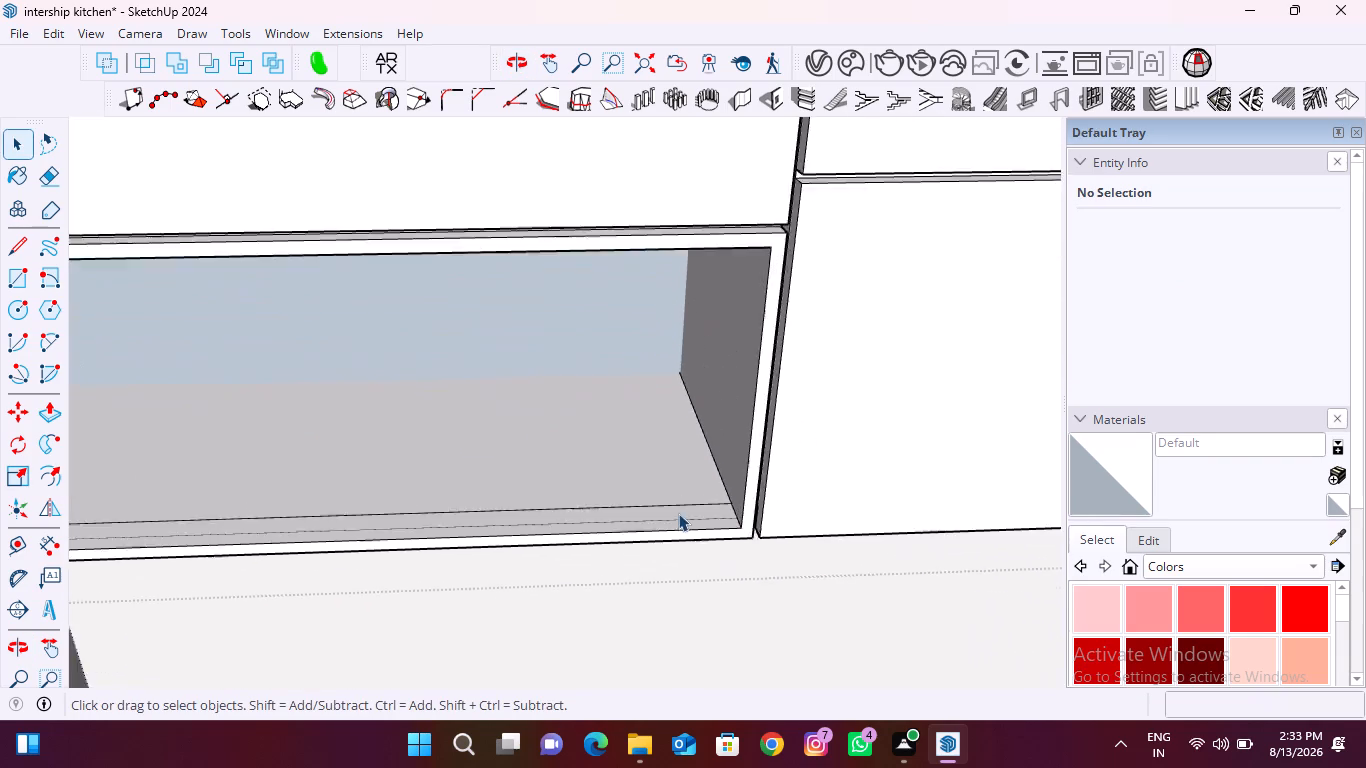
{"action": "scroll", "coordinate": [678, 513], "scroll_direction": "down", "scroll_amount": 17}
{"action": "middle_click_drag", "start_coordinate": [675, 549], "coordinate": [545, 364]}
{"action": "scroll", "coordinate": [512, 381], "scroll_direction": "down", "scroll_amount": 9}
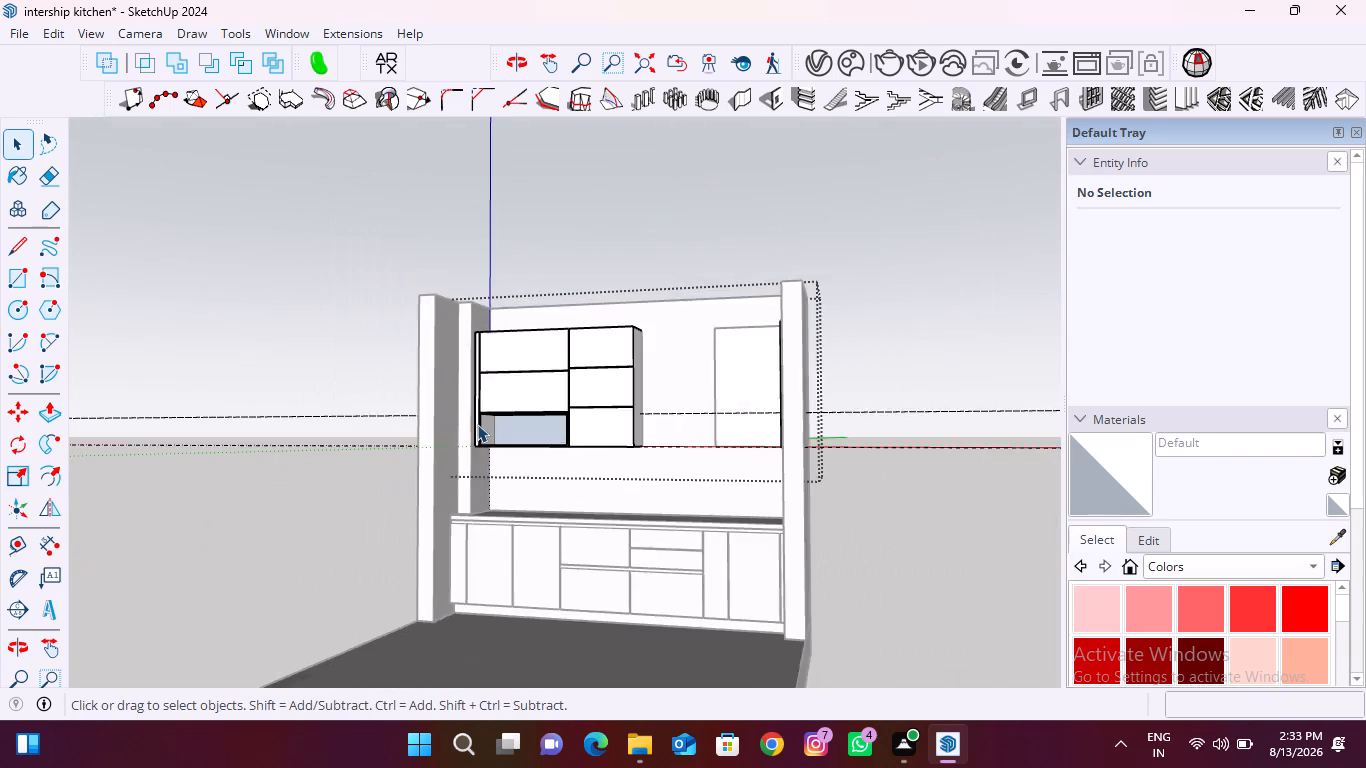
{"action": "scroll", "coordinate": [477, 424], "scroll_direction": "down", "scroll_amount": 2}
{"action": "scroll", "coordinate": [362, 463], "scroll_direction": "down", "scroll_amount": 3}
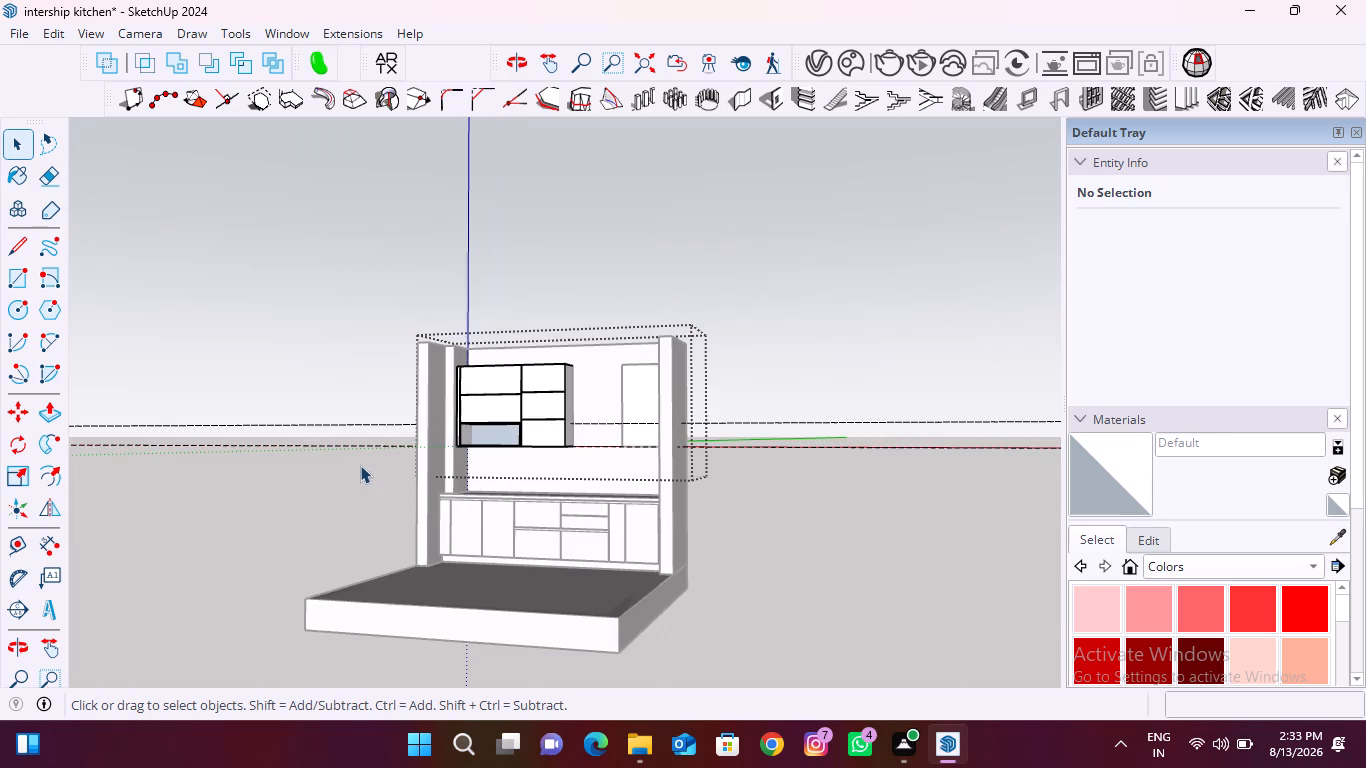
{"action": "middle_click_drag", "start_coordinate": [474, 503], "coordinate": [556, 510]}
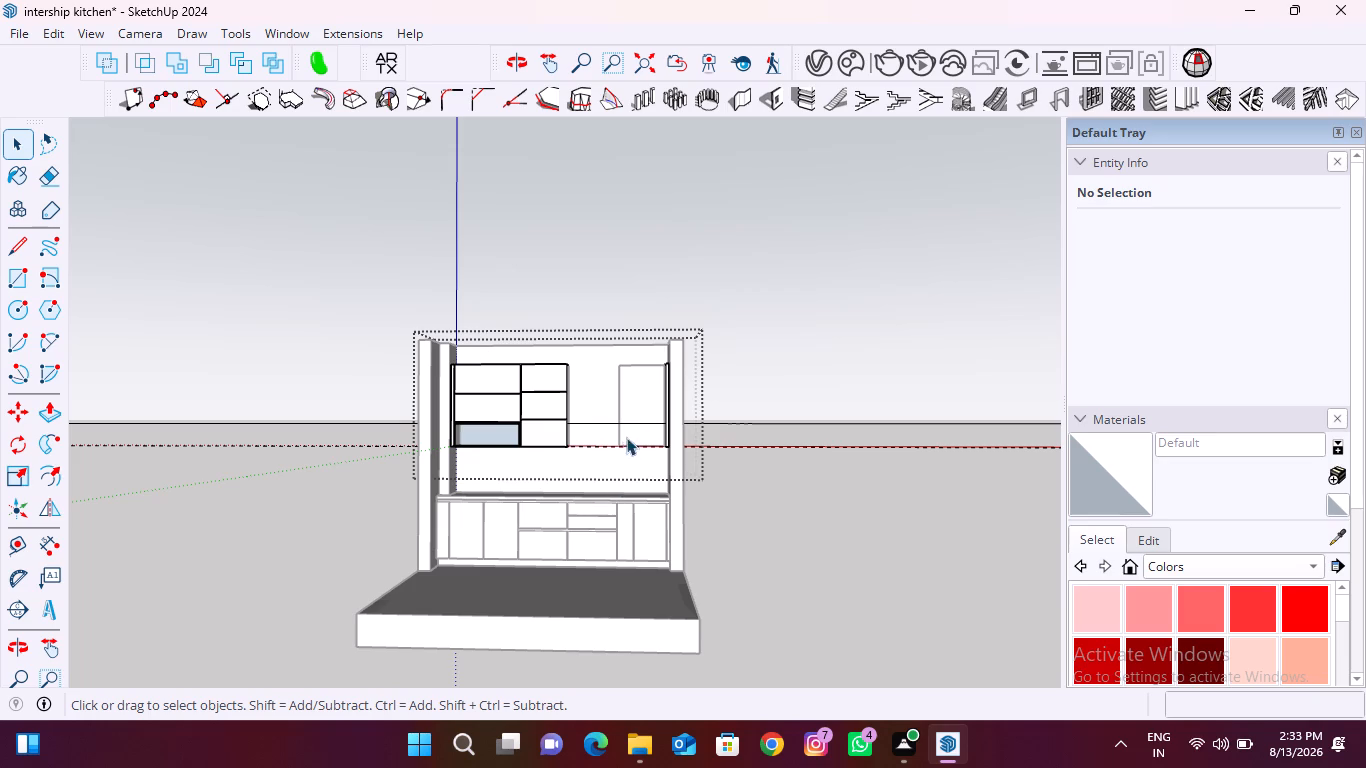
{"action": "scroll", "coordinate": [644, 422], "scroll_direction": "up", "scroll_amount": 15}
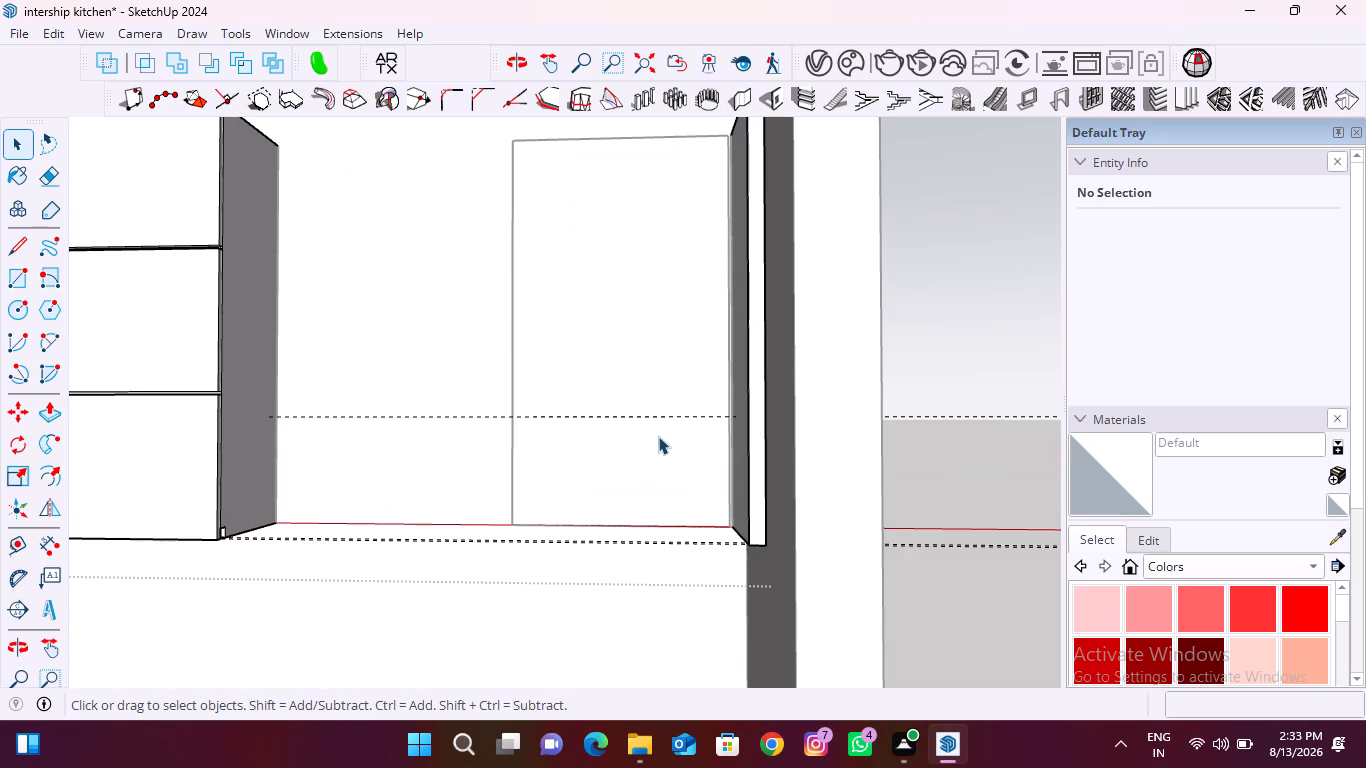
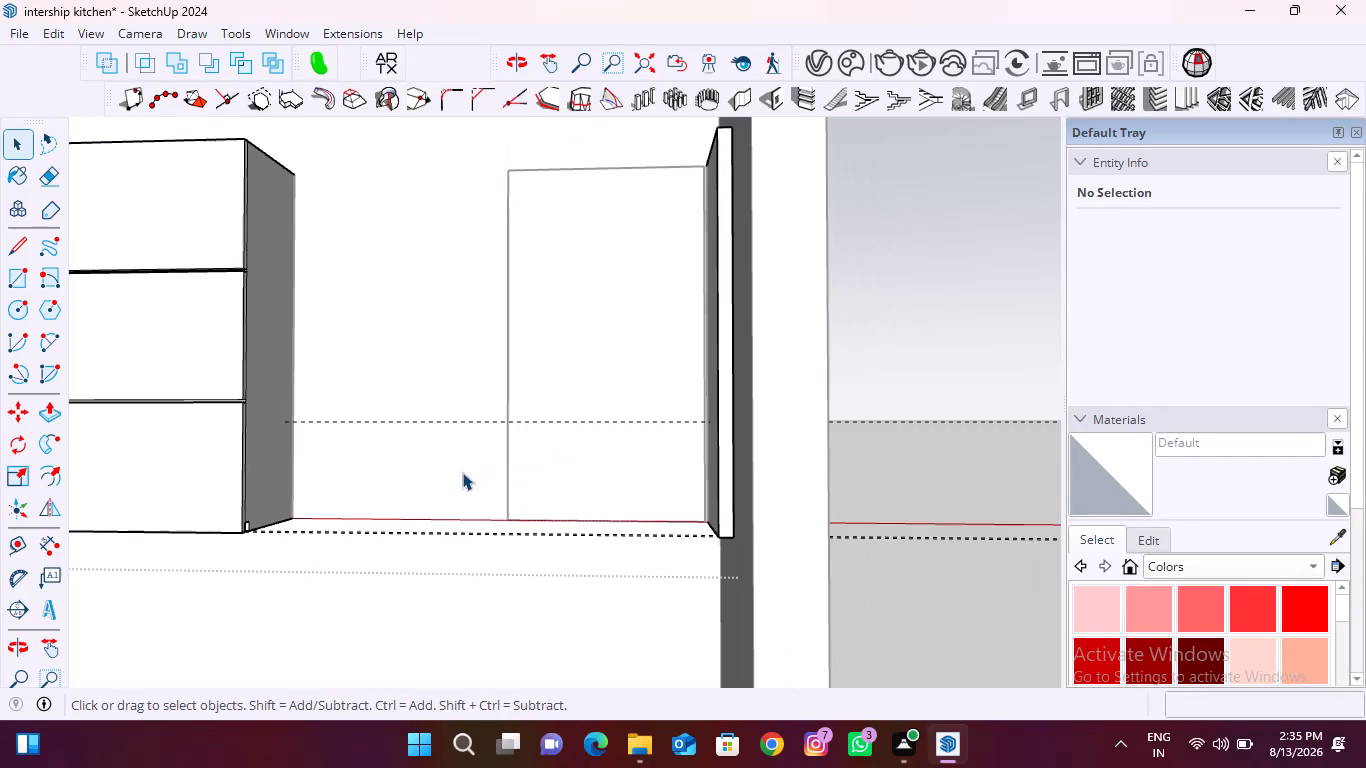
Trace the 1030 mm vertical side edge of the white panel in the empty bay between its upper and lower corners.
{"action": "scroll", "coordinate": [457, 480], "scroll_direction": "down", "scroll_amount": 1}
{"action": "middle_click_drag", "start_coordinate": [492, 483], "coordinate": [682, 526]}
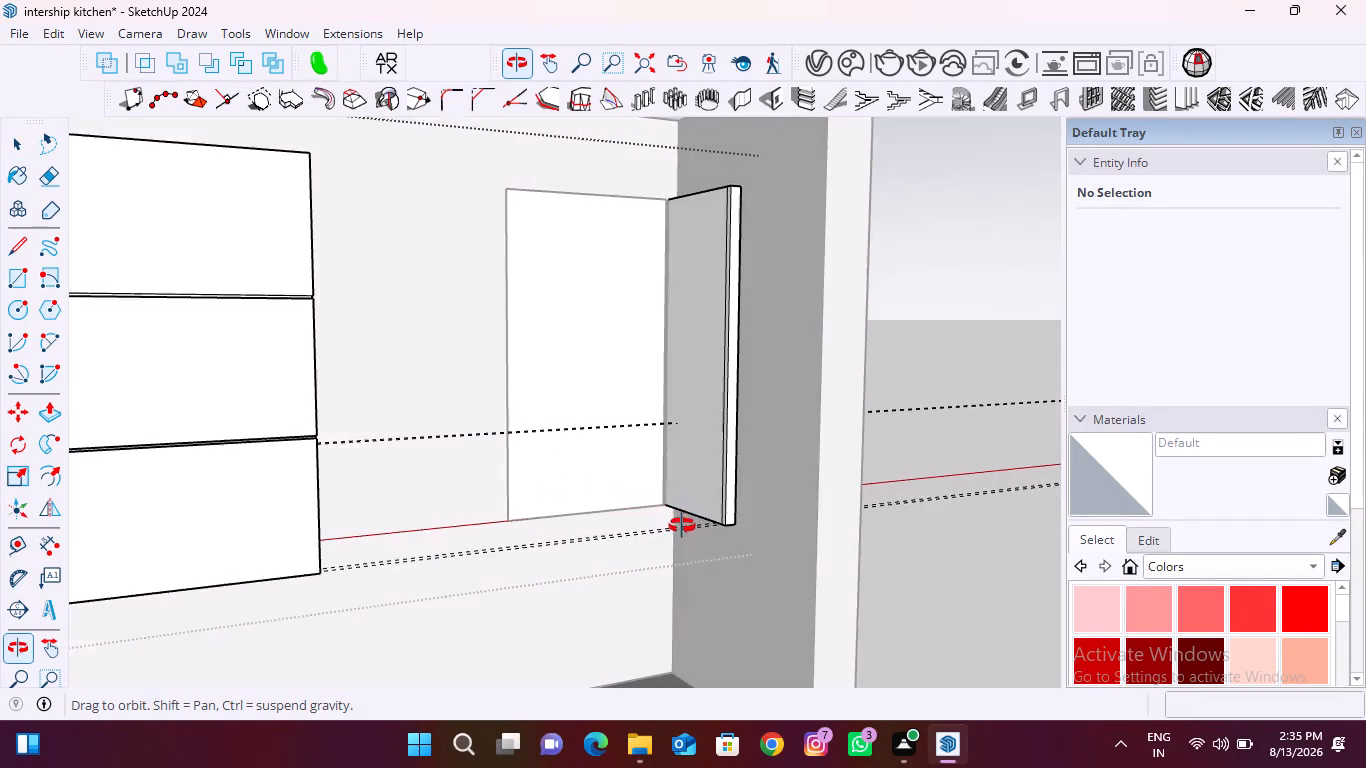
{"action": "middle_click_drag", "start_coordinate": [682, 526], "coordinate": [864, 478]}
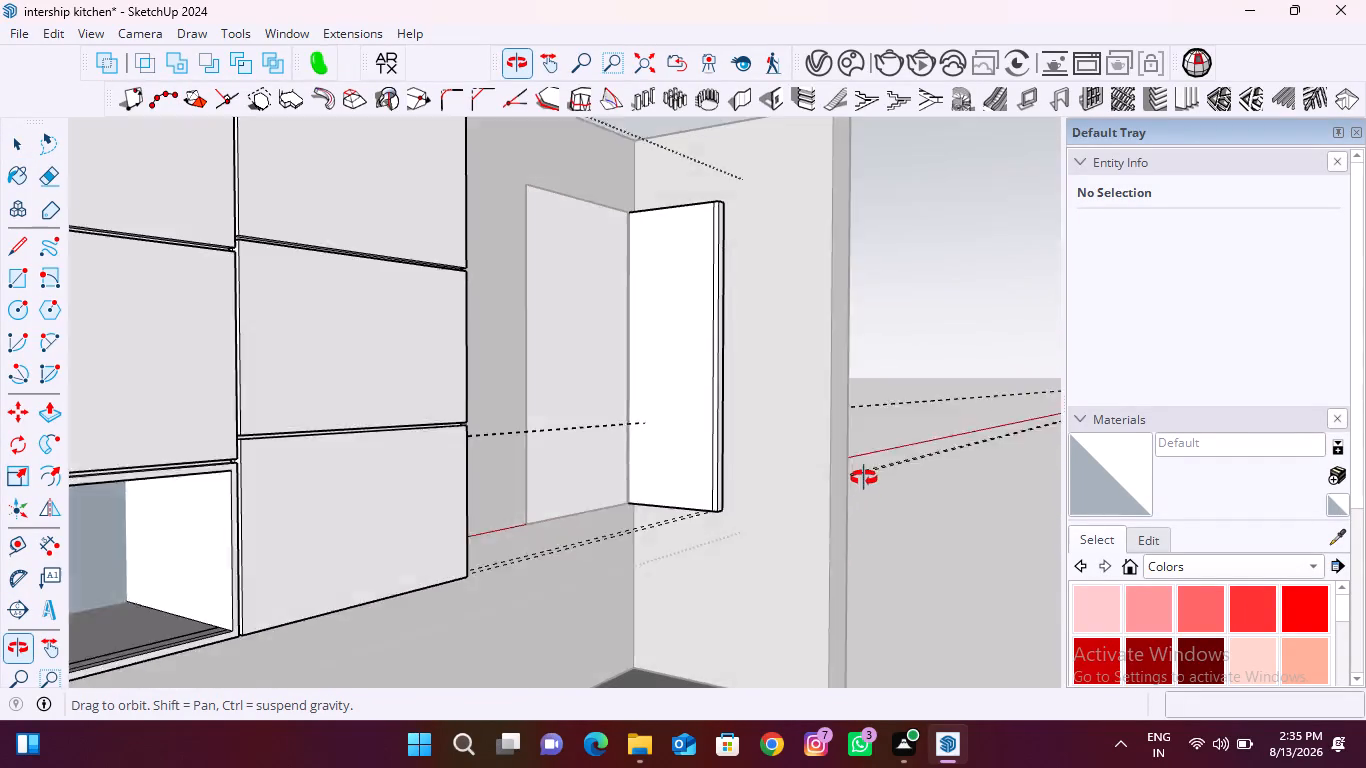
{"action": "middle_click_drag", "start_coordinate": [864, 478], "coordinate": [690, 537]}
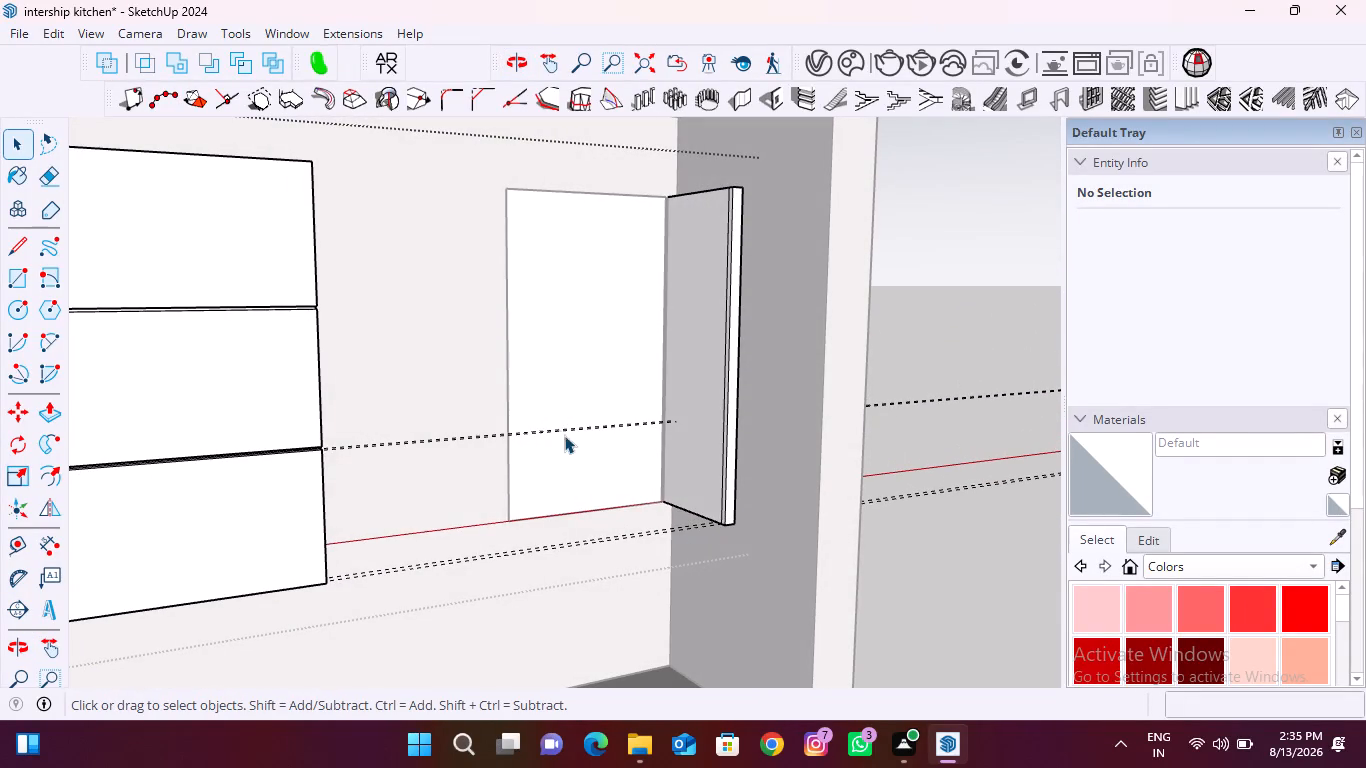
{"action": "left_click", "coordinate": [552, 426]}
{"action": "left_click", "coordinate": [506, 449]}
{"action": "left_click", "coordinate": [506, 449]}
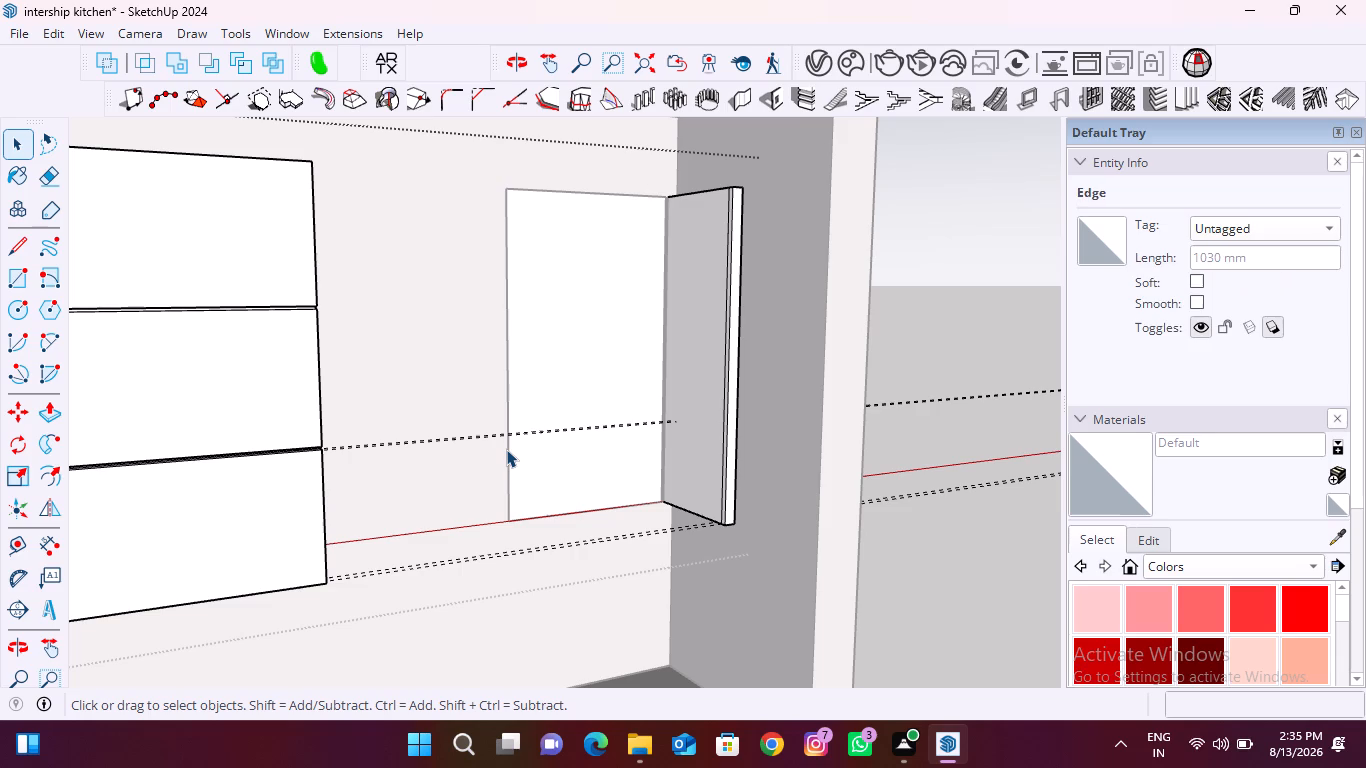
{"action": "left_click", "coordinate": [506, 449]}
{"action": "left_click", "coordinate": [506, 449]}
{"action": "left_click", "coordinate": [547, 450]}
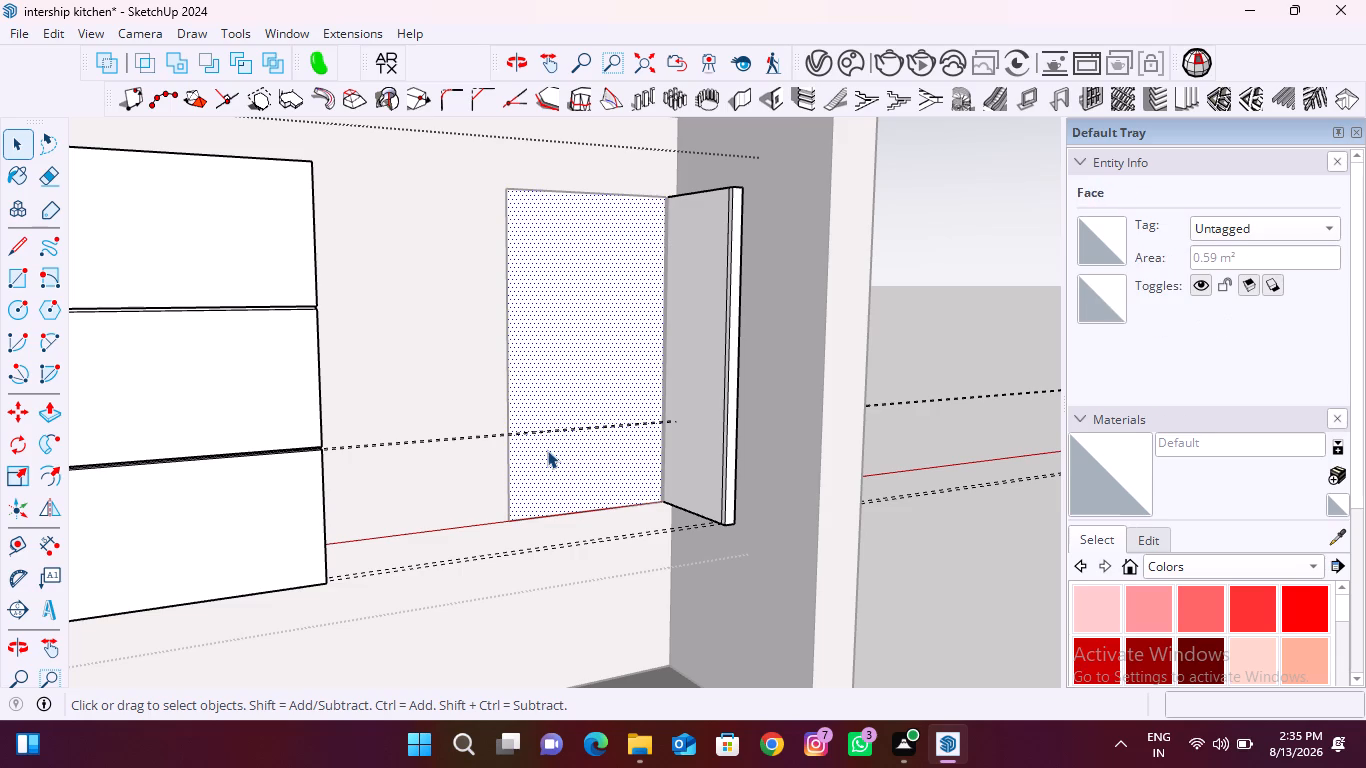
{"action": "left_click", "coordinate": [8, 247]}
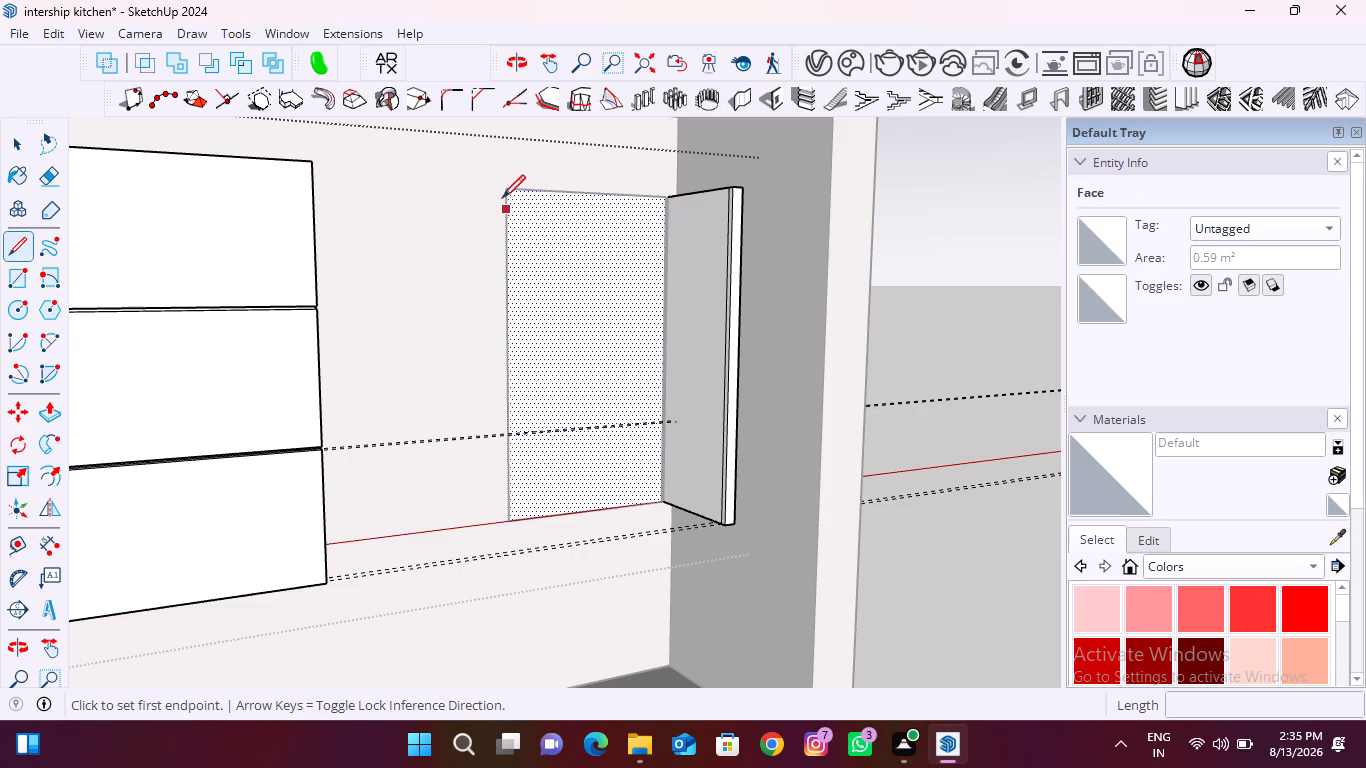
{"action": "left_click", "coordinate": [504, 195]}
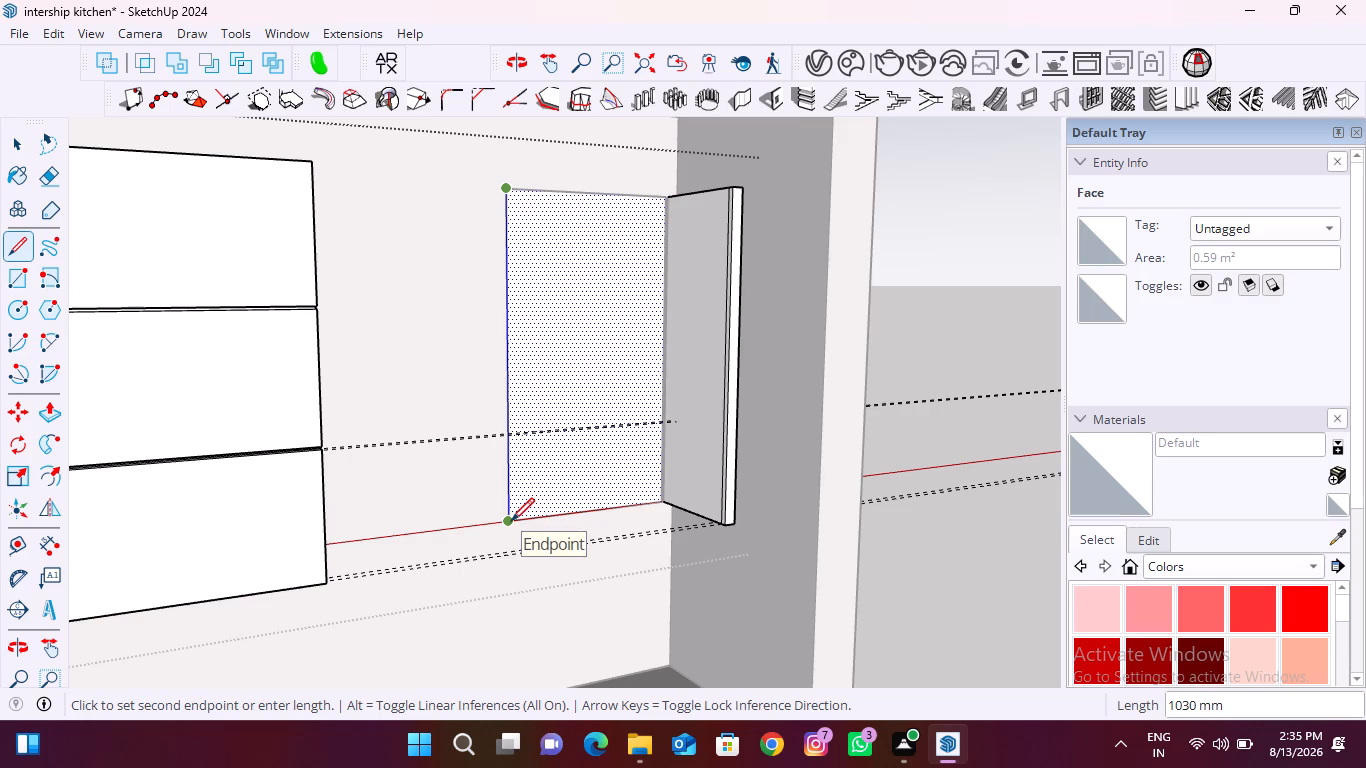
{"action": "left_click", "coordinate": [511, 521]}
{"action": "middle_click_drag", "start_coordinate": [518, 529], "coordinate": [357, 331]}
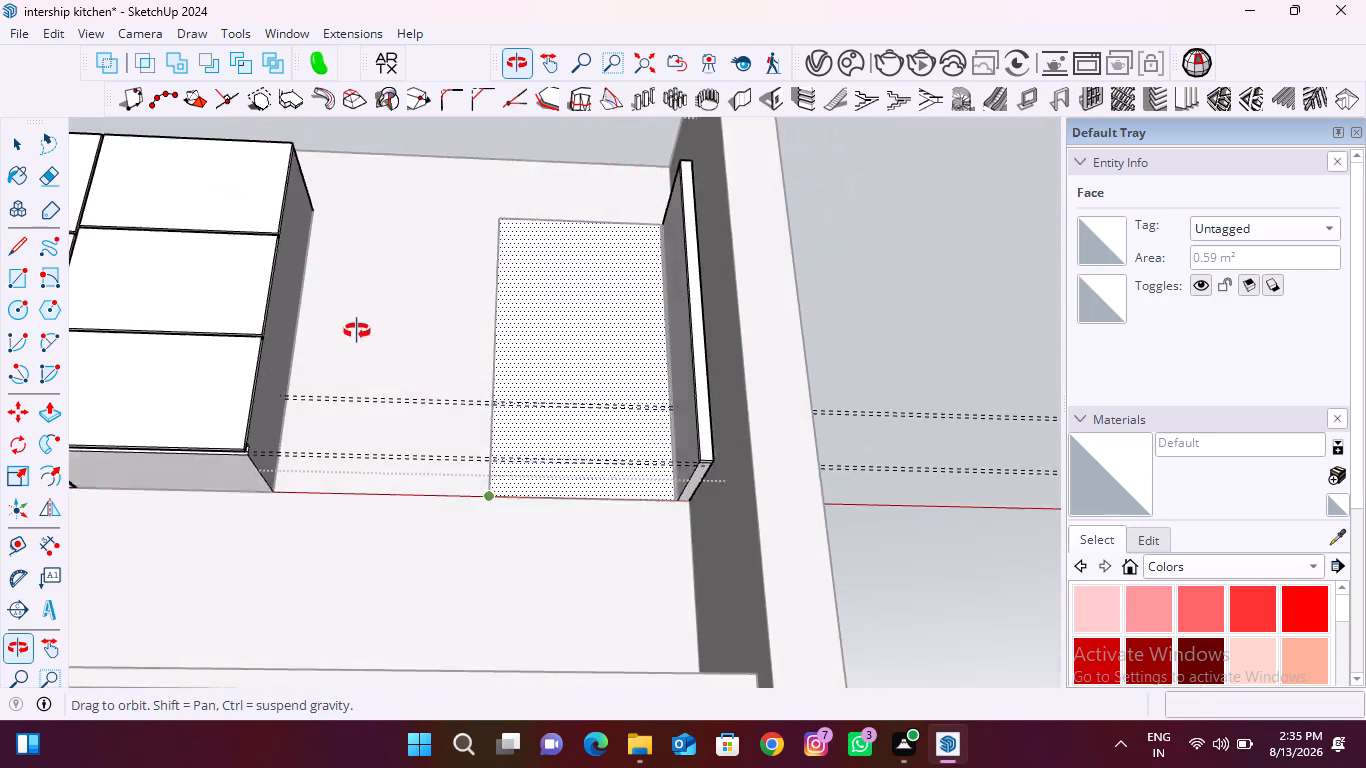
{"action": "middle_click_drag", "start_coordinate": [357, 331], "coordinate": [348, 338]}
{"action": "left_click", "coordinate": [500, 220]}
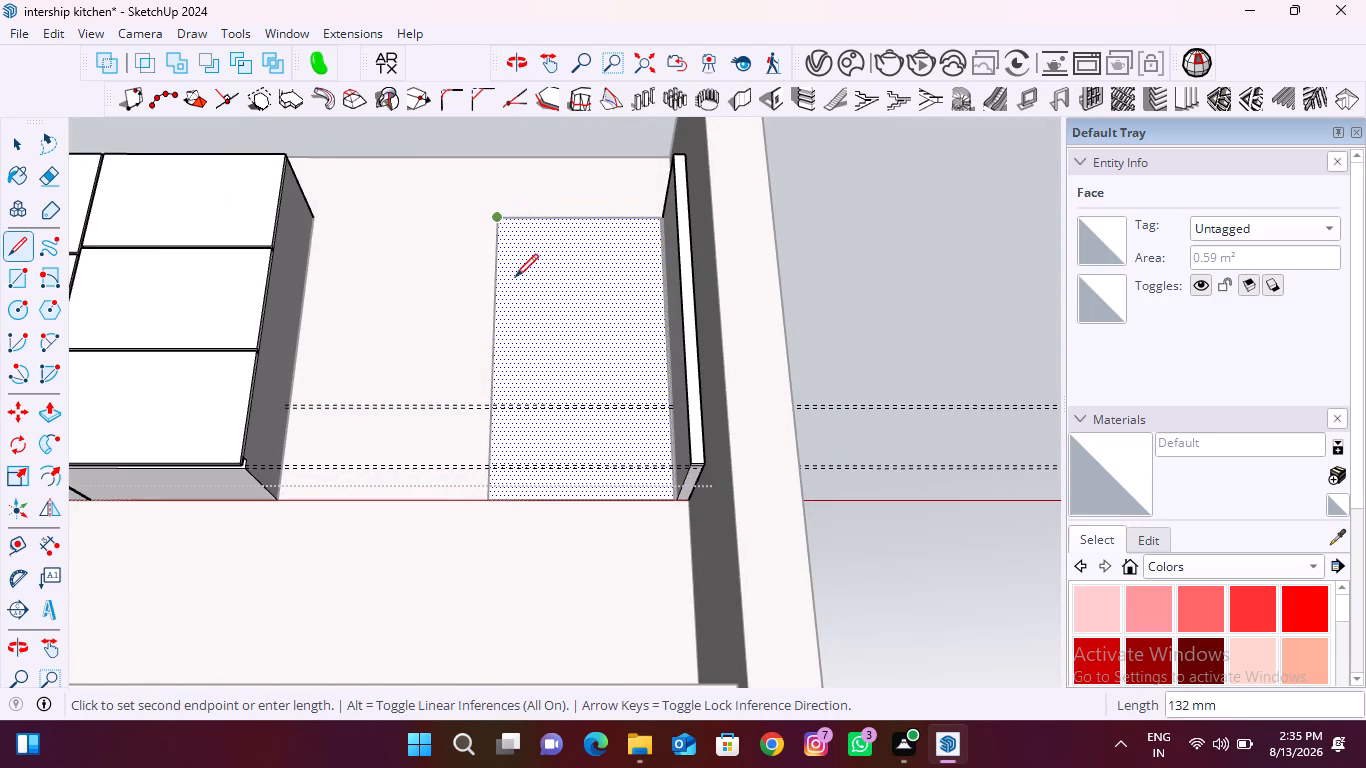
{"action": "left_click", "coordinate": [489, 497]}
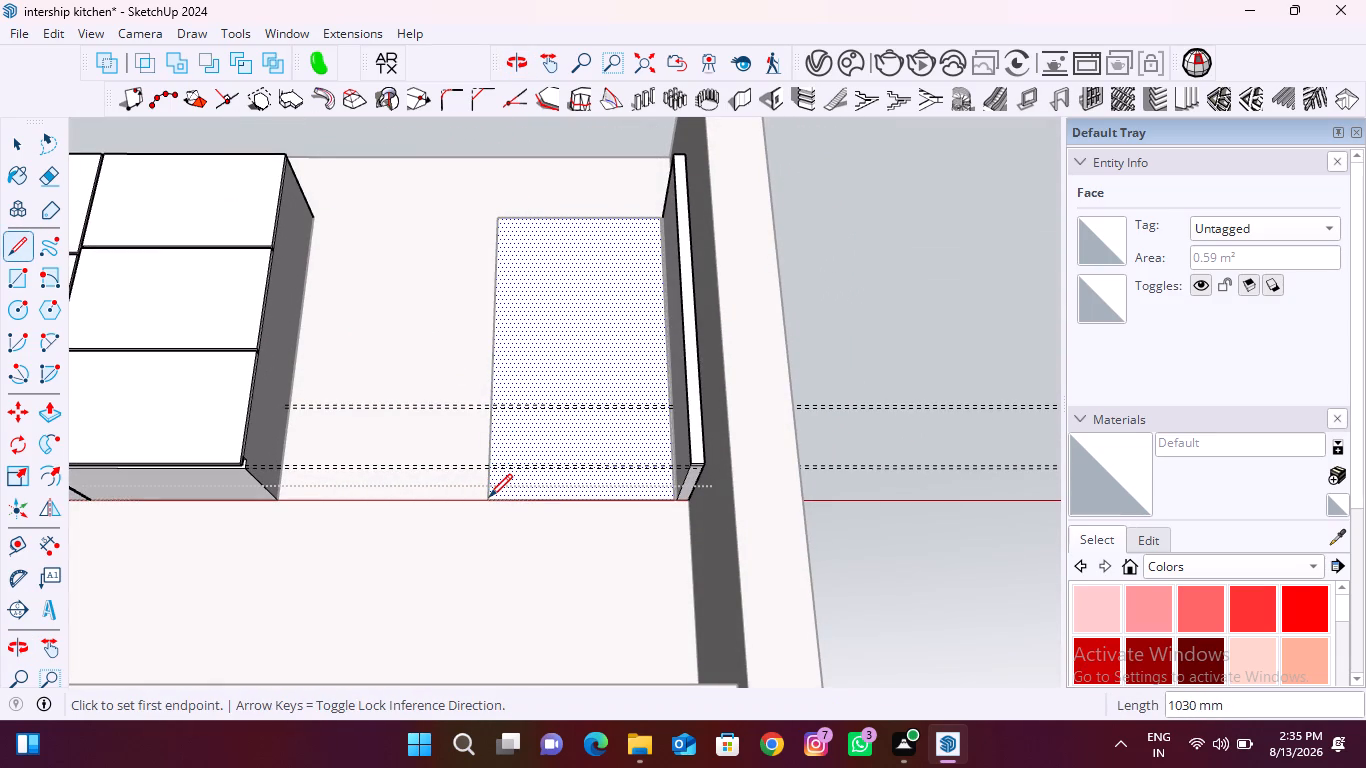
{"action": "key", "text": "space"}
{"action": "left_click", "coordinate": [487, 443]}
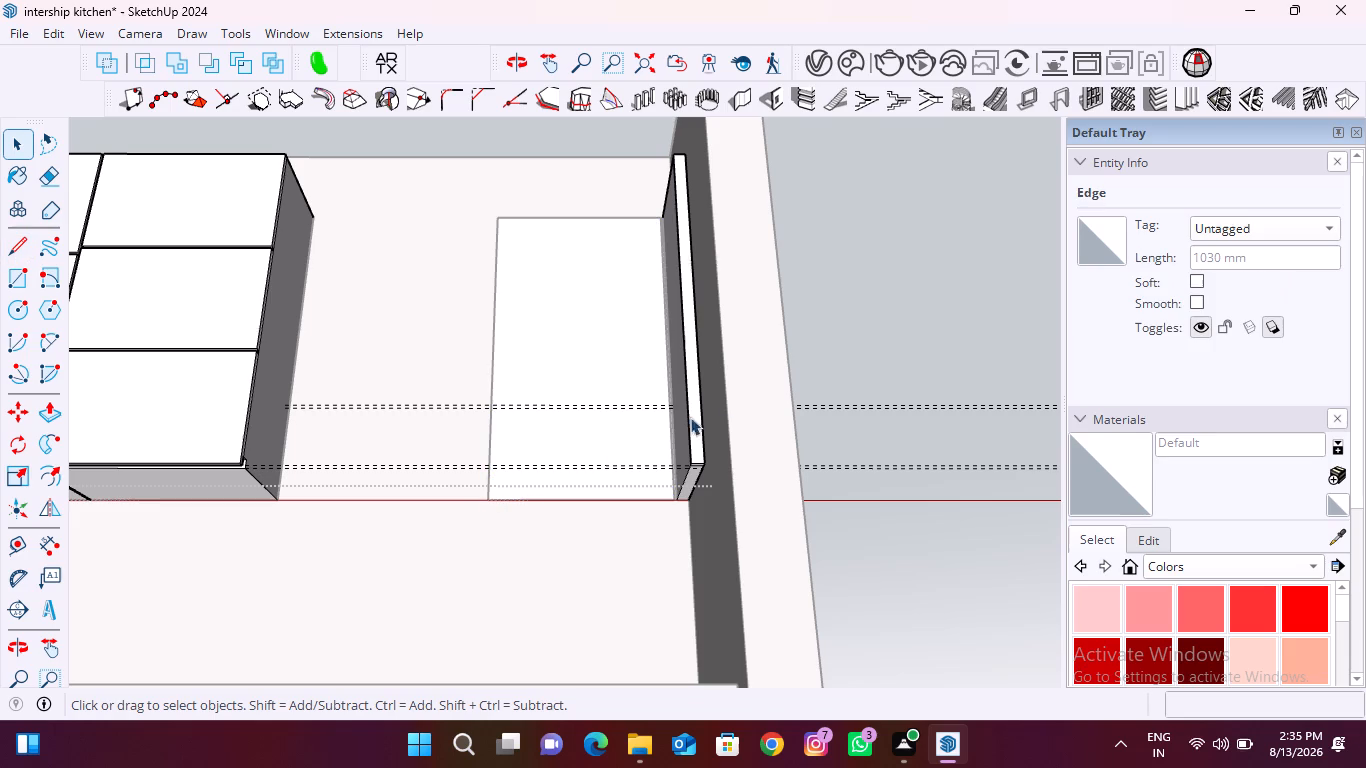
Delete all guides inside the cabinet group.
{"action": "left_click", "coordinate": [56, 36]}
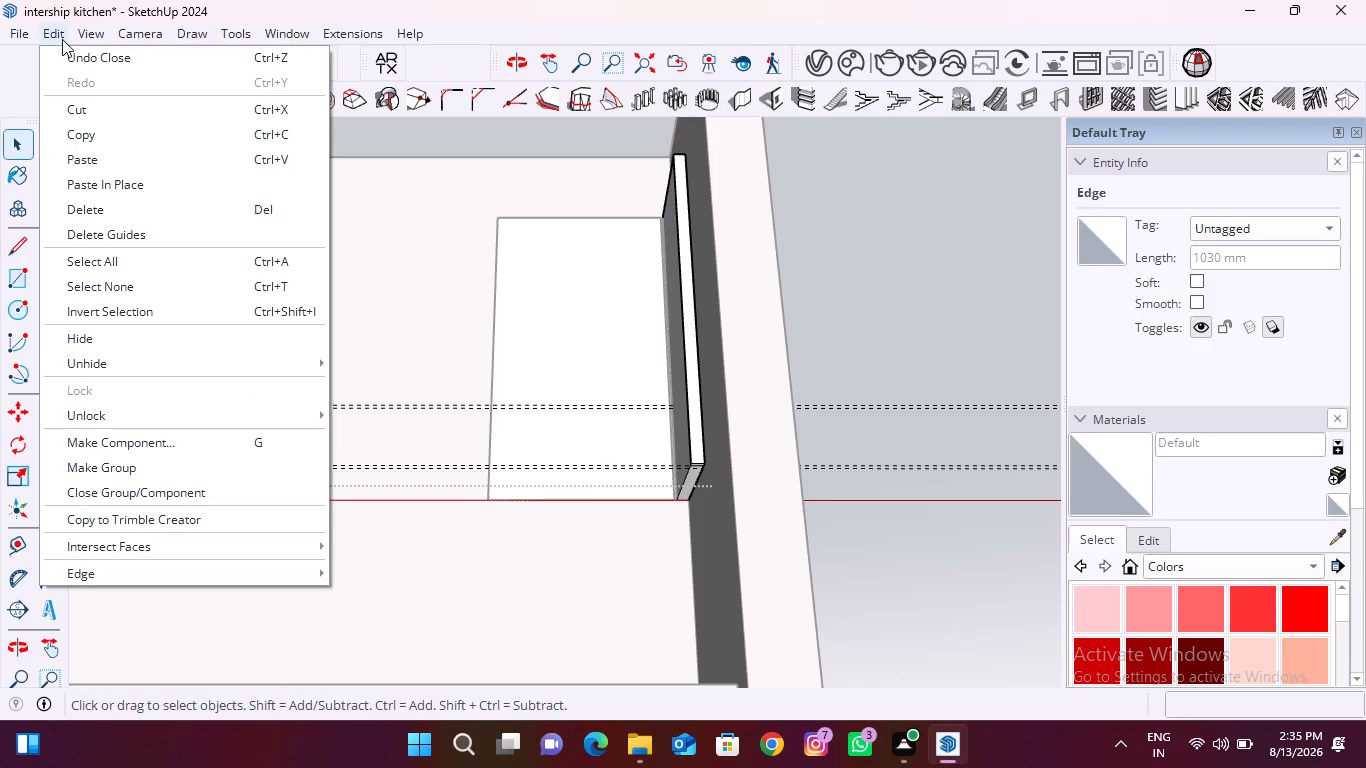
{"action": "left_click", "coordinate": [148, 234]}
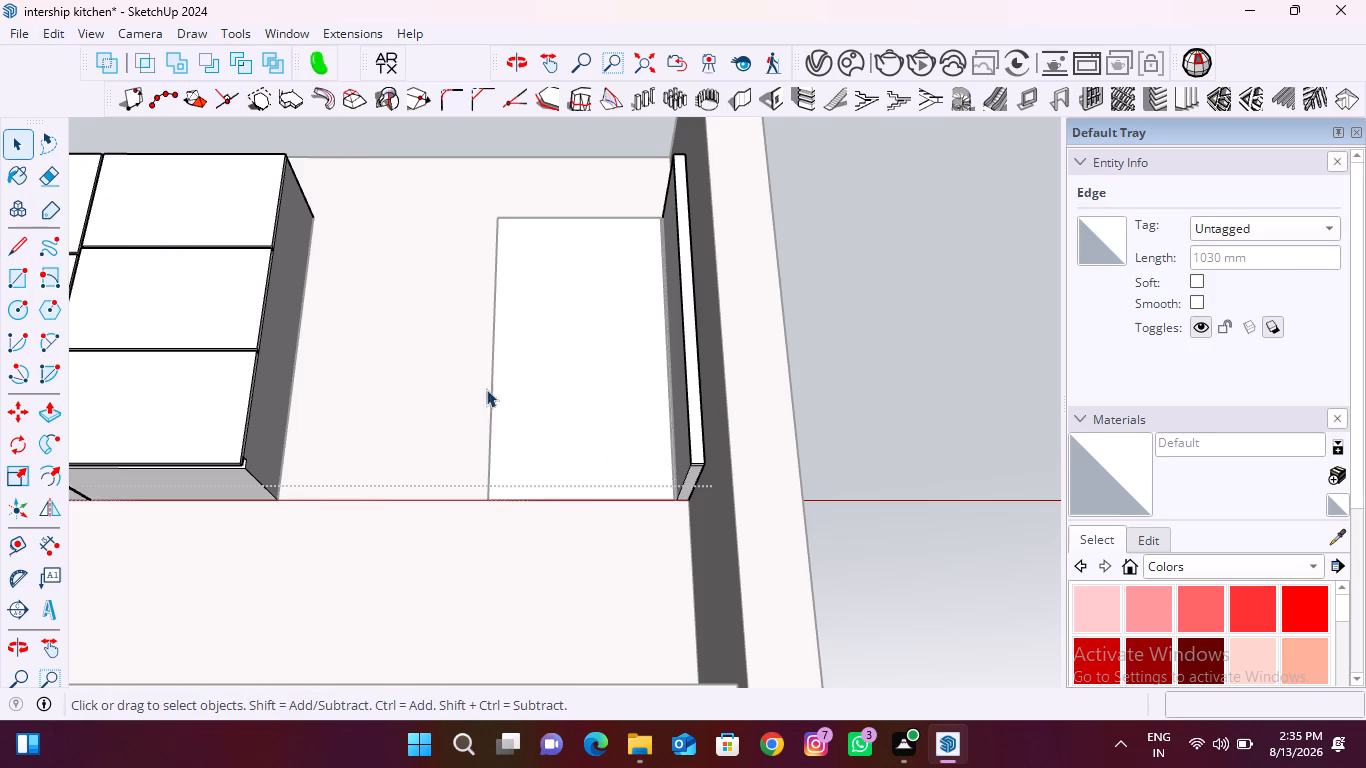
Outside the cabinet group, divide the bay panel's 1030 mm vertical side edge into 3 equal segments.
{"action": "left_click", "coordinate": [885, 336]}
{"action": "left_click", "coordinate": [494, 316]}
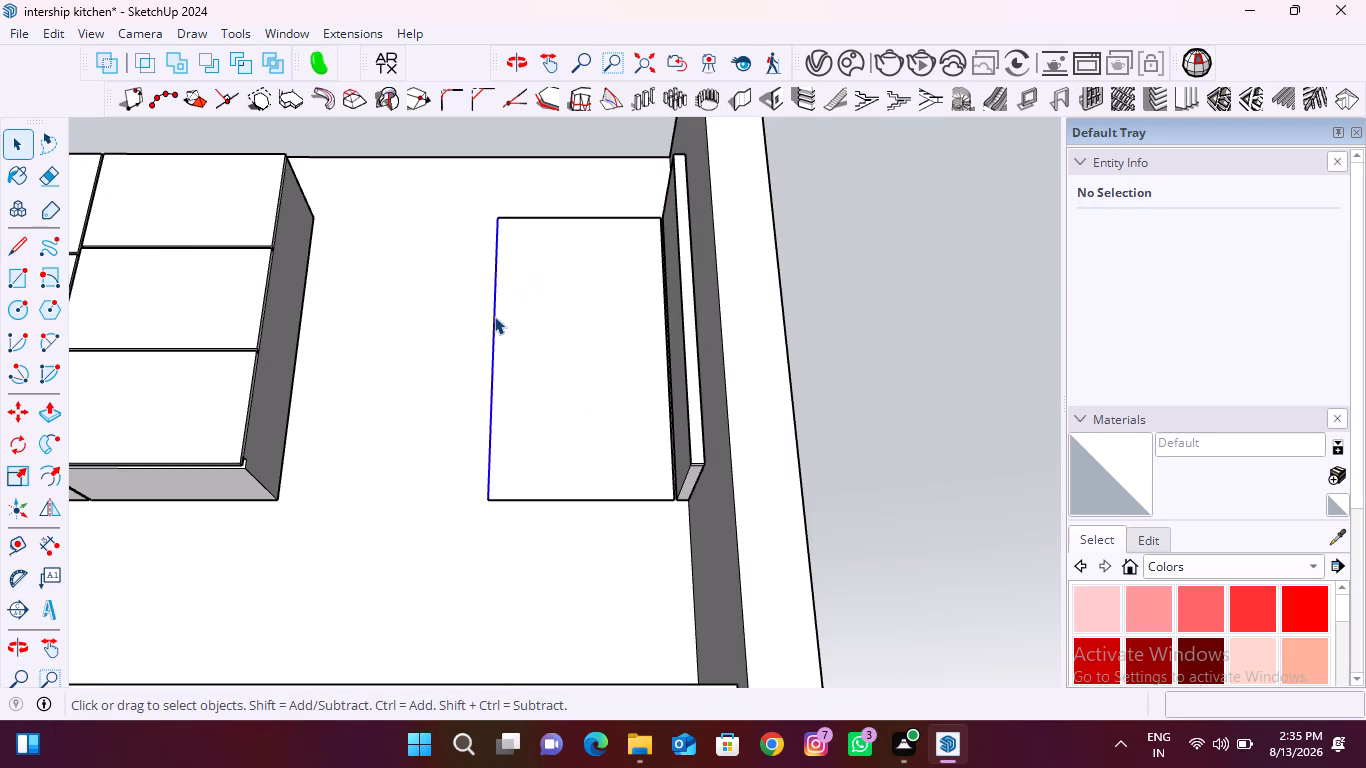
{"action": "right_click", "coordinate": [494, 316]}
{"action": "left_click", "coordinate": [561, 451]}
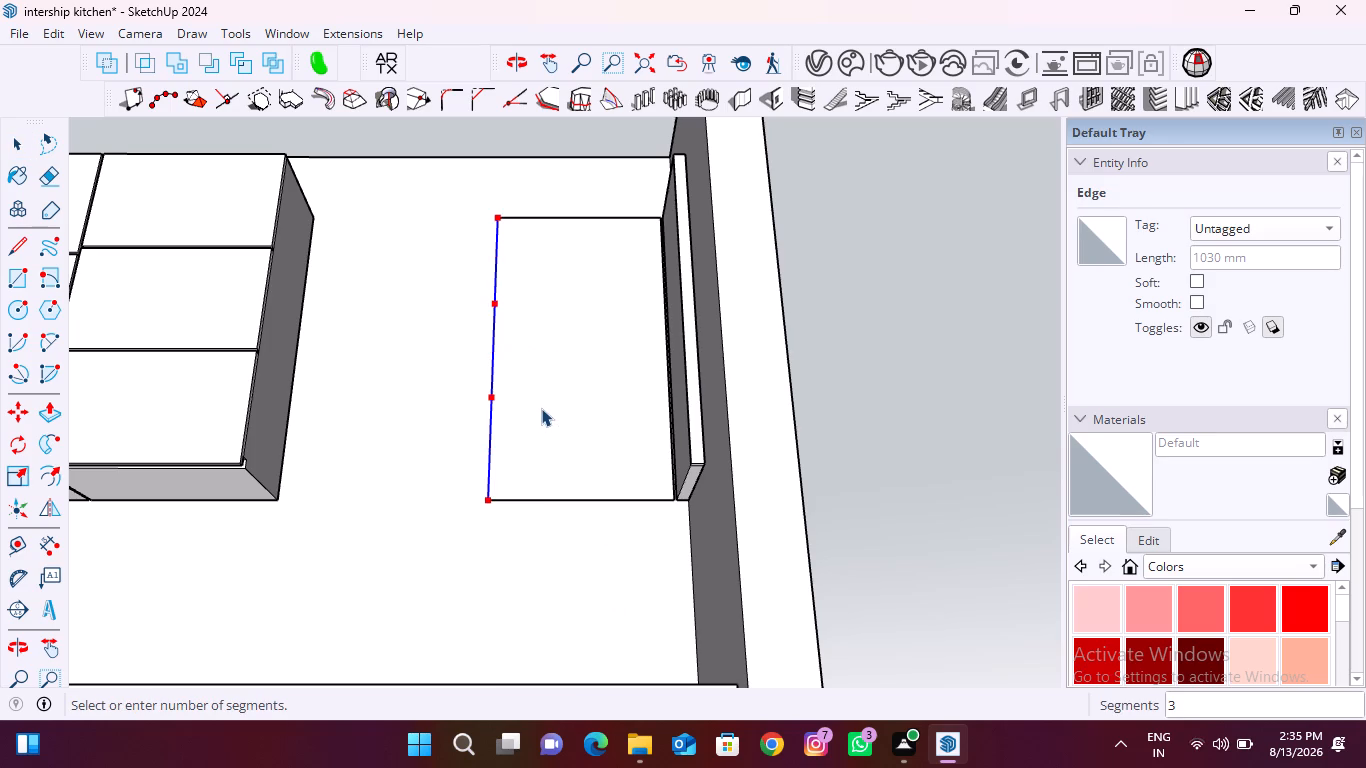
{"action": "left_click", "coordinate": [541, 408]}
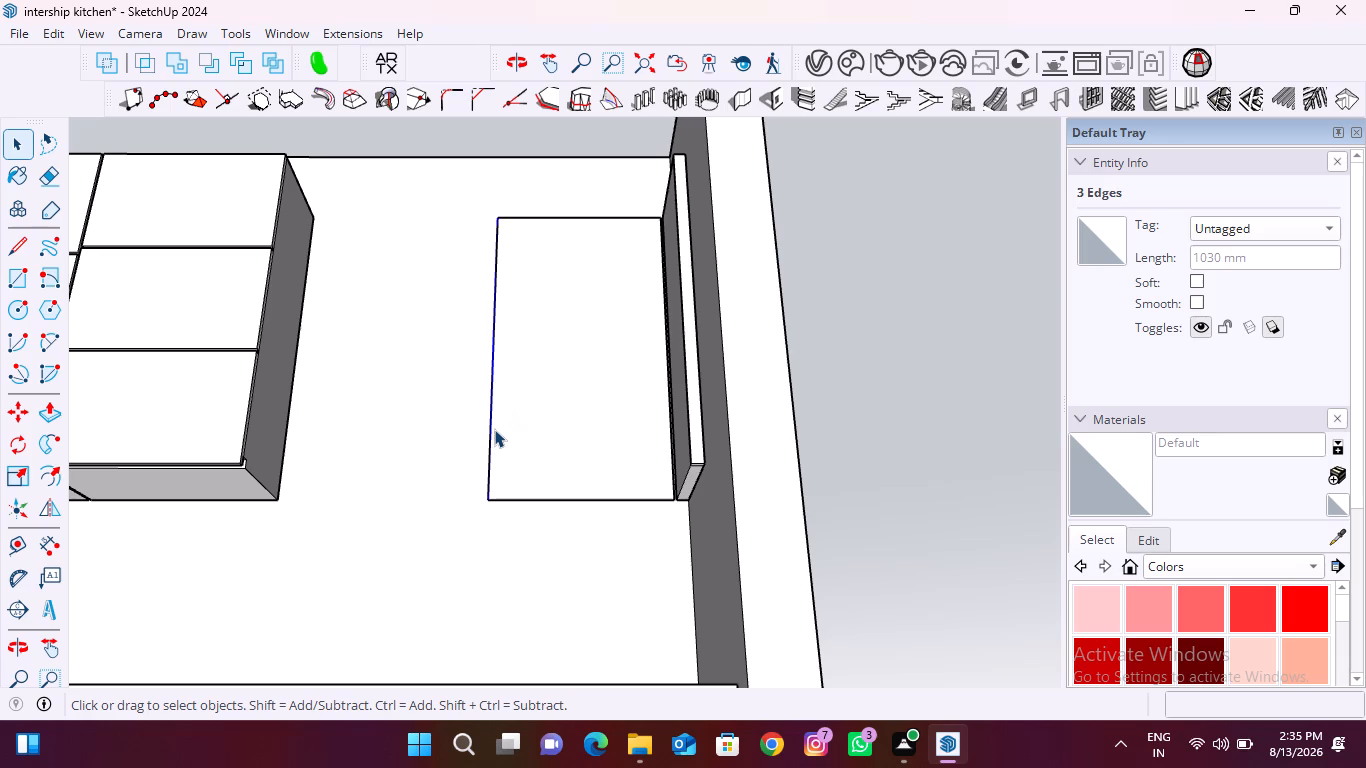
Inside the cabinet group, place two horizontal guides across the bay panel at the edge's division points, about 343 mm apart.
{"action": "middle_click_drag", "start_coordinate": [494, 429], "coordinate": [544, 562]}
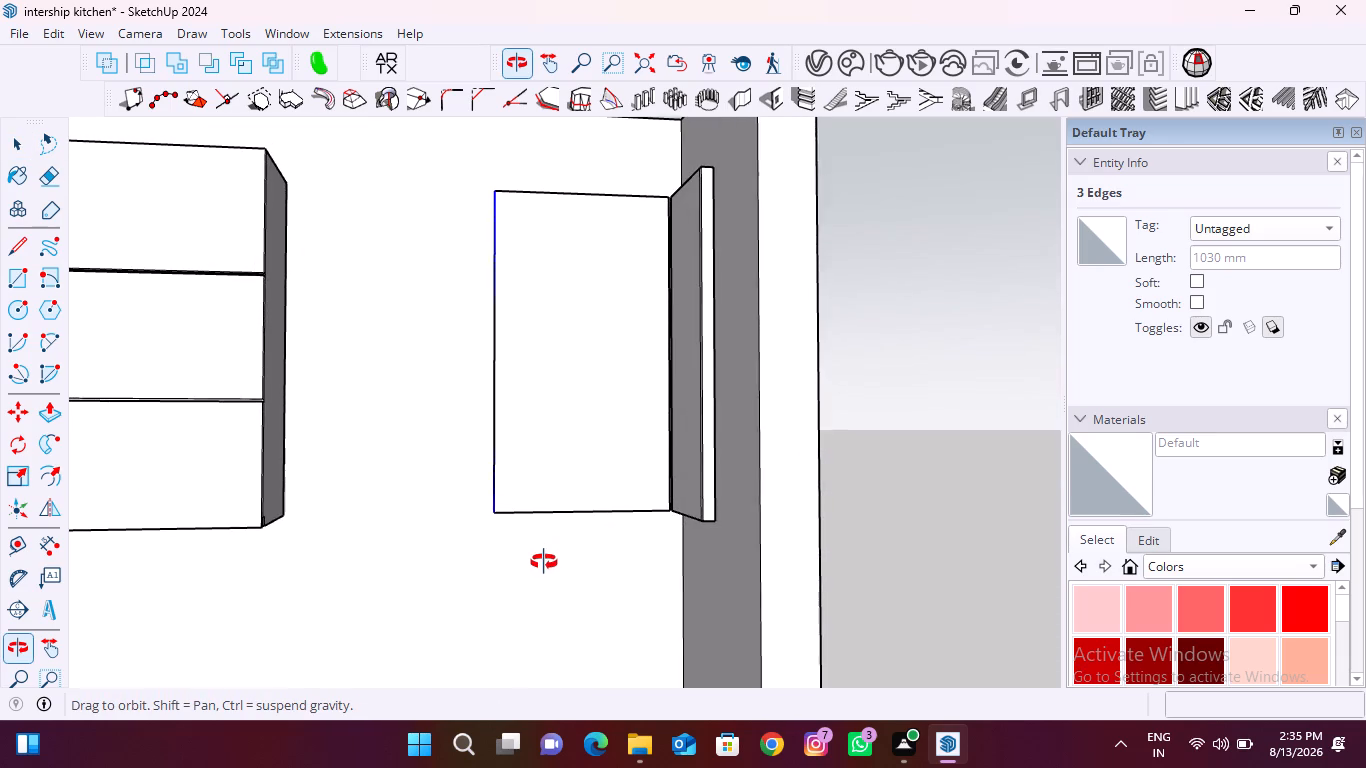
{"action": "middle_click_drag", "start_coordinate": [544, 562], "coordinate": [544, 563]}
{"action": "left_click", "coordinate": [553, 333]}
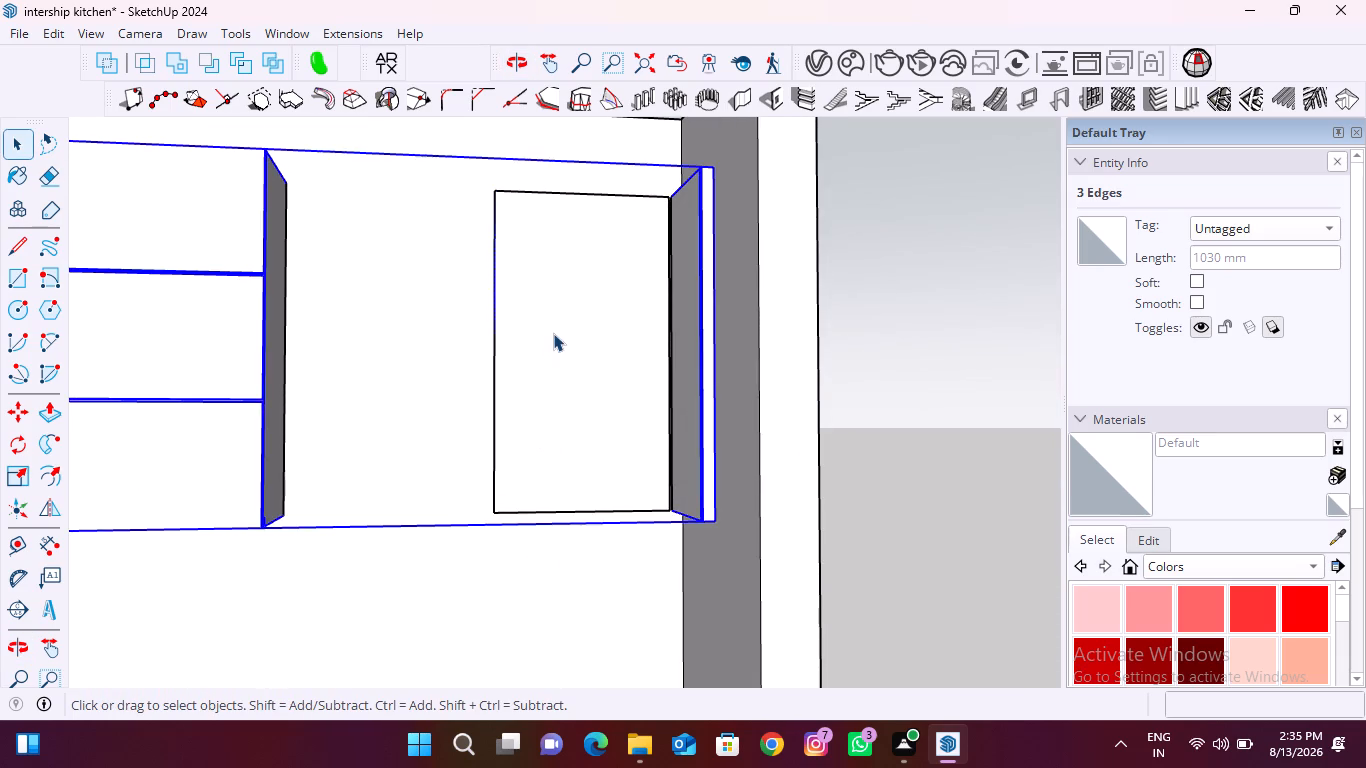
{"action": "left_click", "coordinate": [553, 333]}
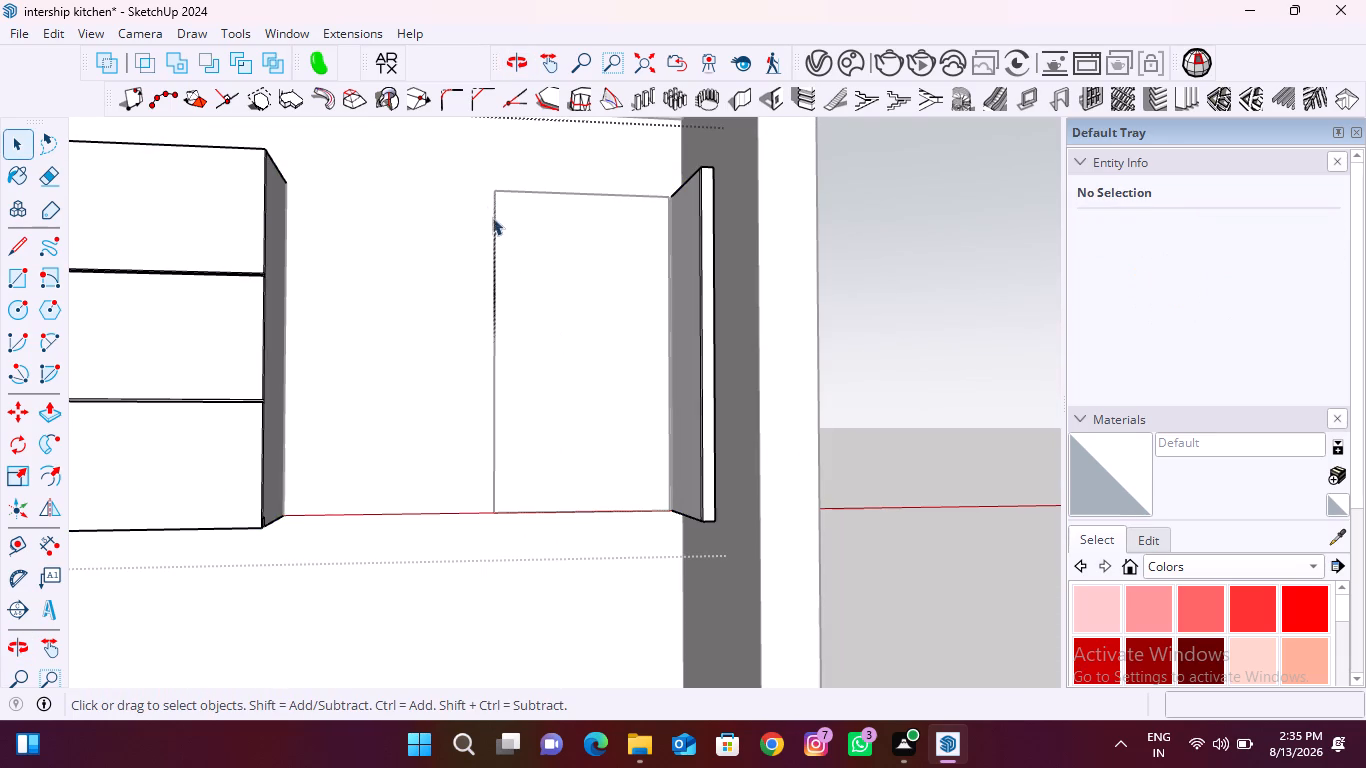
{"action": "scroll", "coordinate": [489, 200], "scroll_direction": "up", "scroll_amount": 7}
{"action": "middle_click_drag", "start_coordinate": [510, 234], "coordinate": [582, 191]}
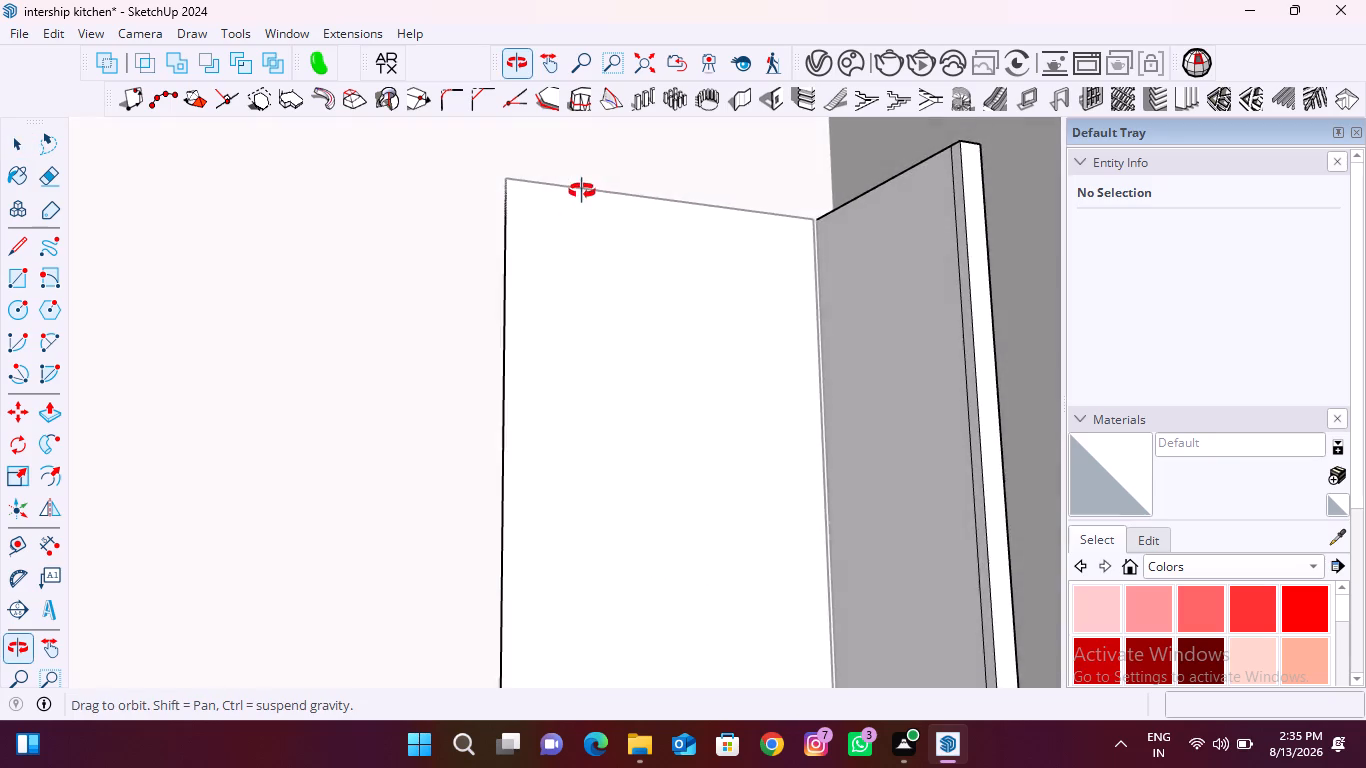
{"action": "middle_click_drag", "start_coordinate": [582, 191], "coordinate": [522, 262]}
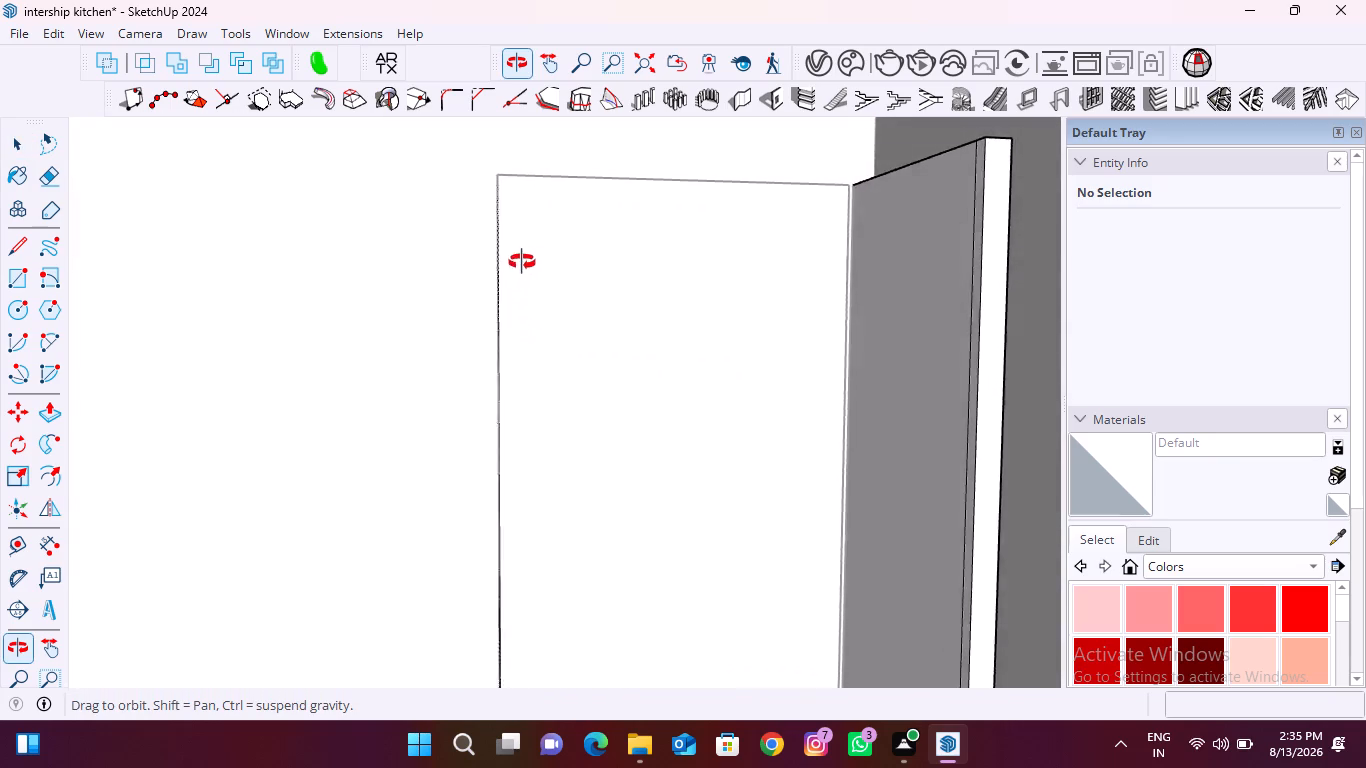
{"action": "middle_click_drag", "start_coordinate": [522, 262], "coordinate": [533, 316]}
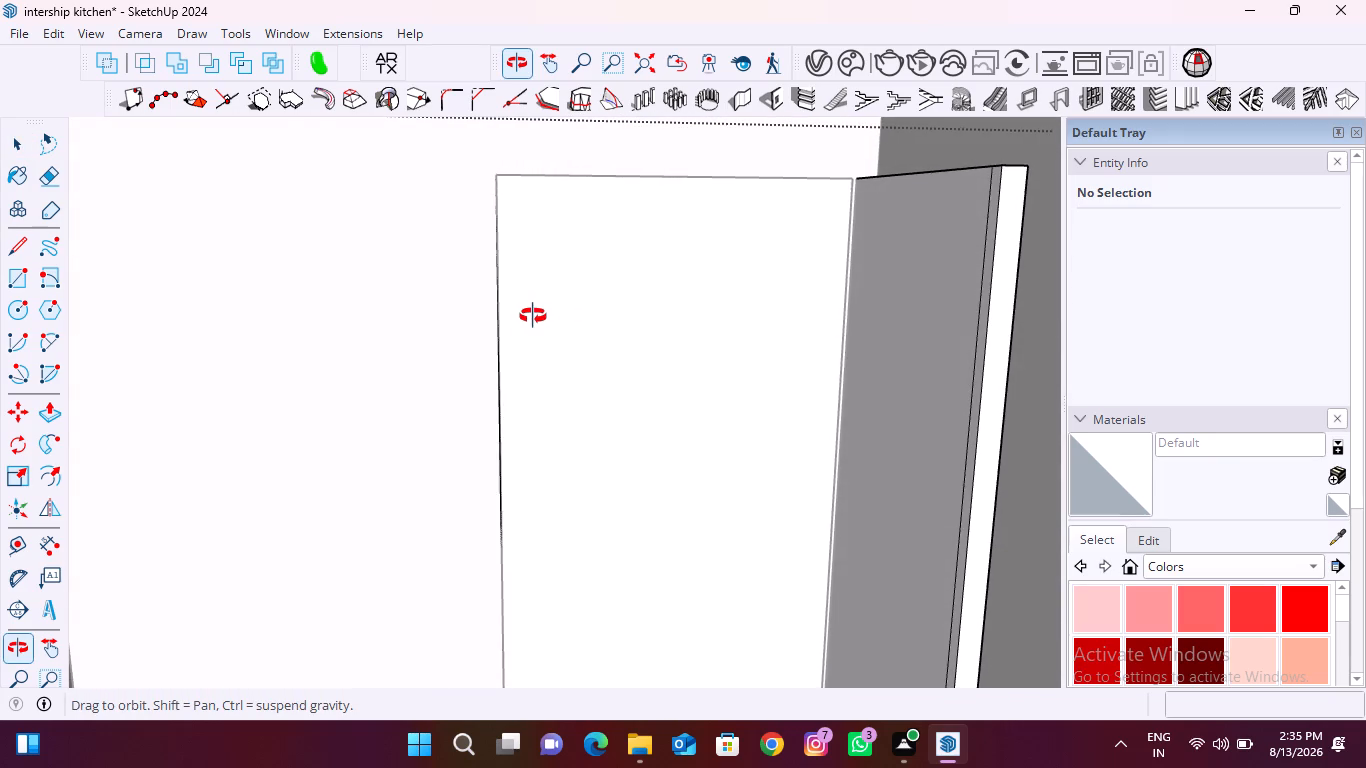
{"action": "middle_click_drag", "start_coordinate": [533, 316], "coordinate": [551, 314]}
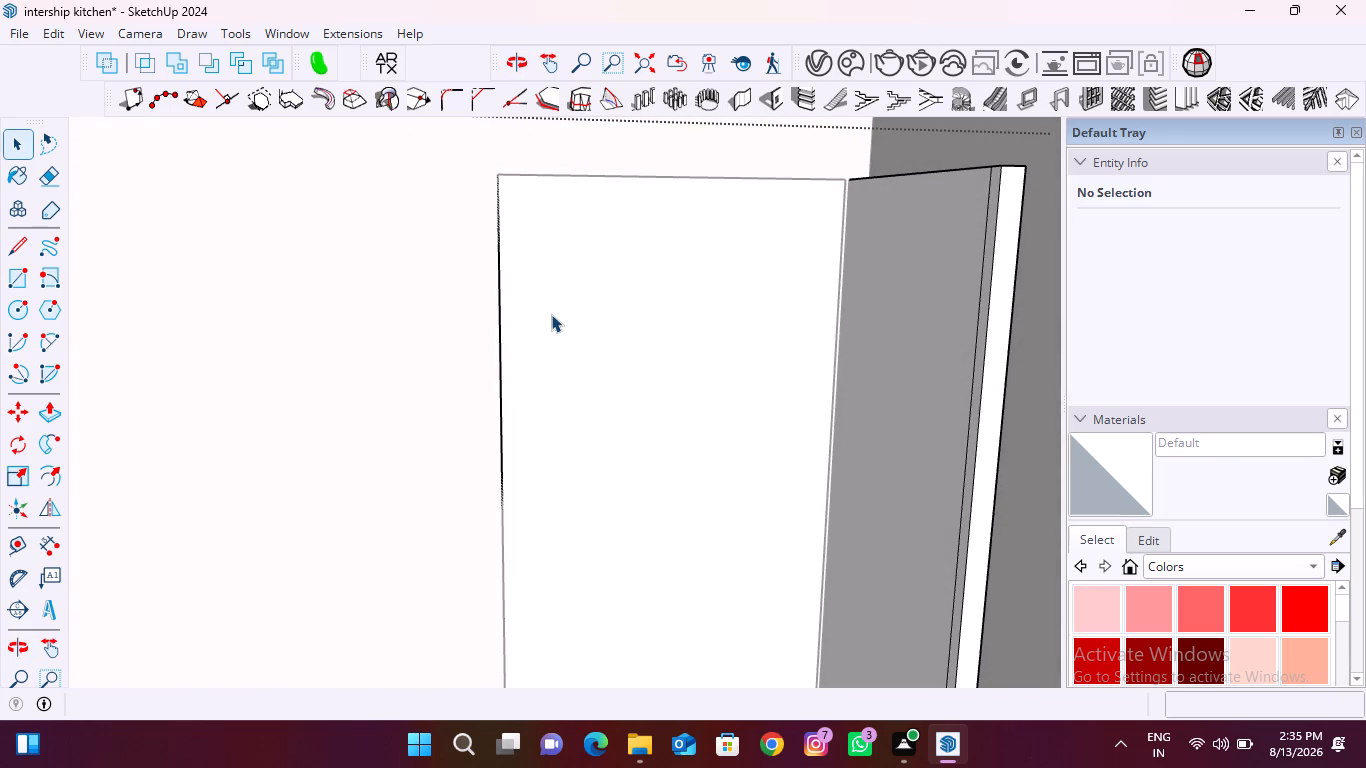
{"action": "key", "text": "t"}
{"action": "left_click", "coordinate": [588, 180]}
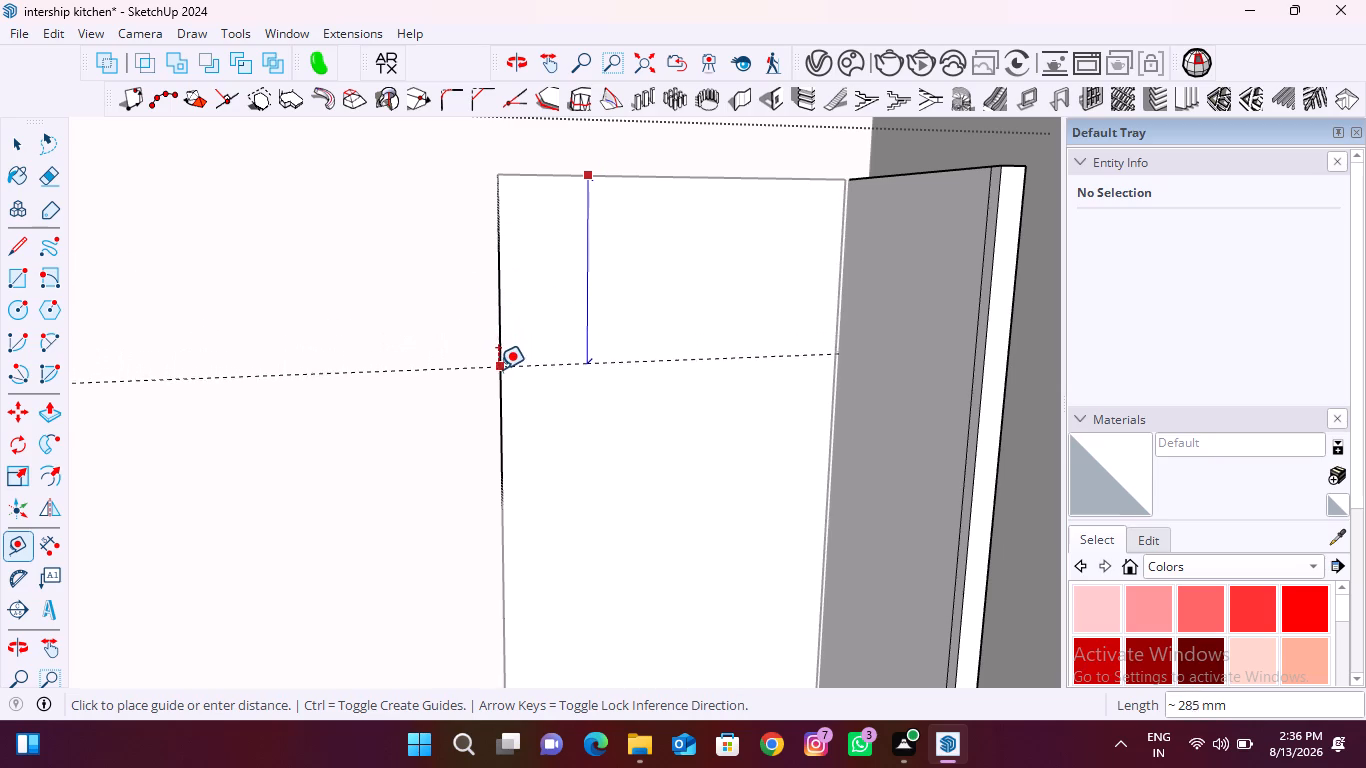
{"action": "left_click", "coordinate": [501, 406]}
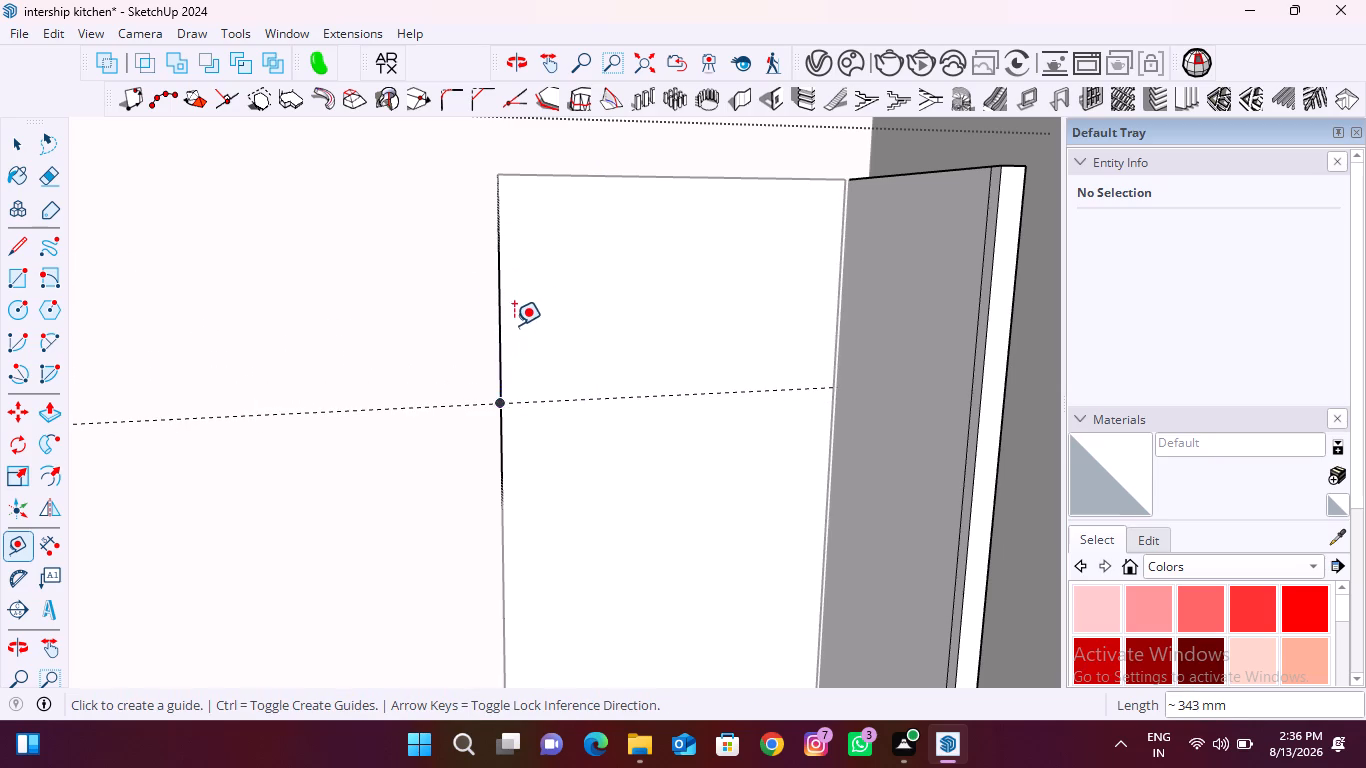
{"action": "scroll", "coordinate": [514, 325], "scroll_direction": "down", "scroll_amount": 4}
{"action": "left_click", "coordinate": [538, 379]}
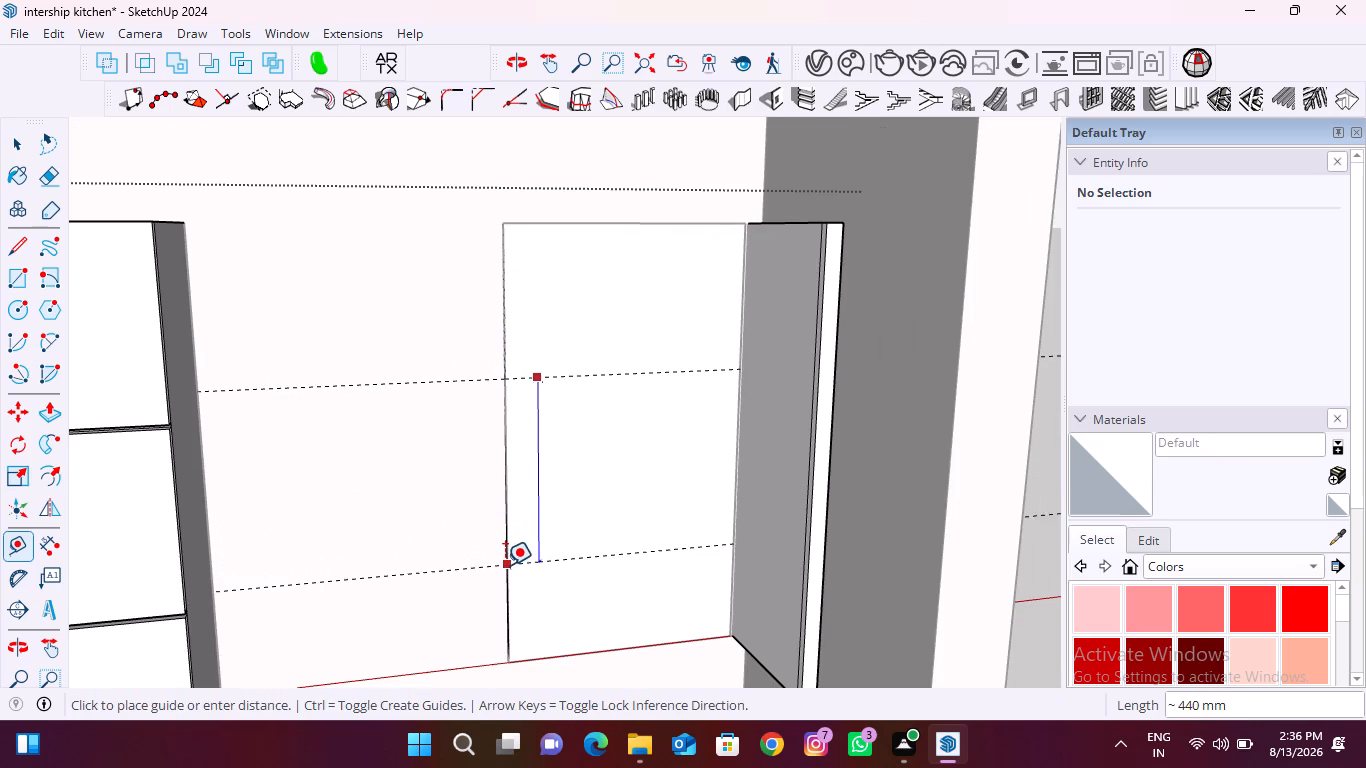
{"action": "left_click", "coordinate": [506, 520]}
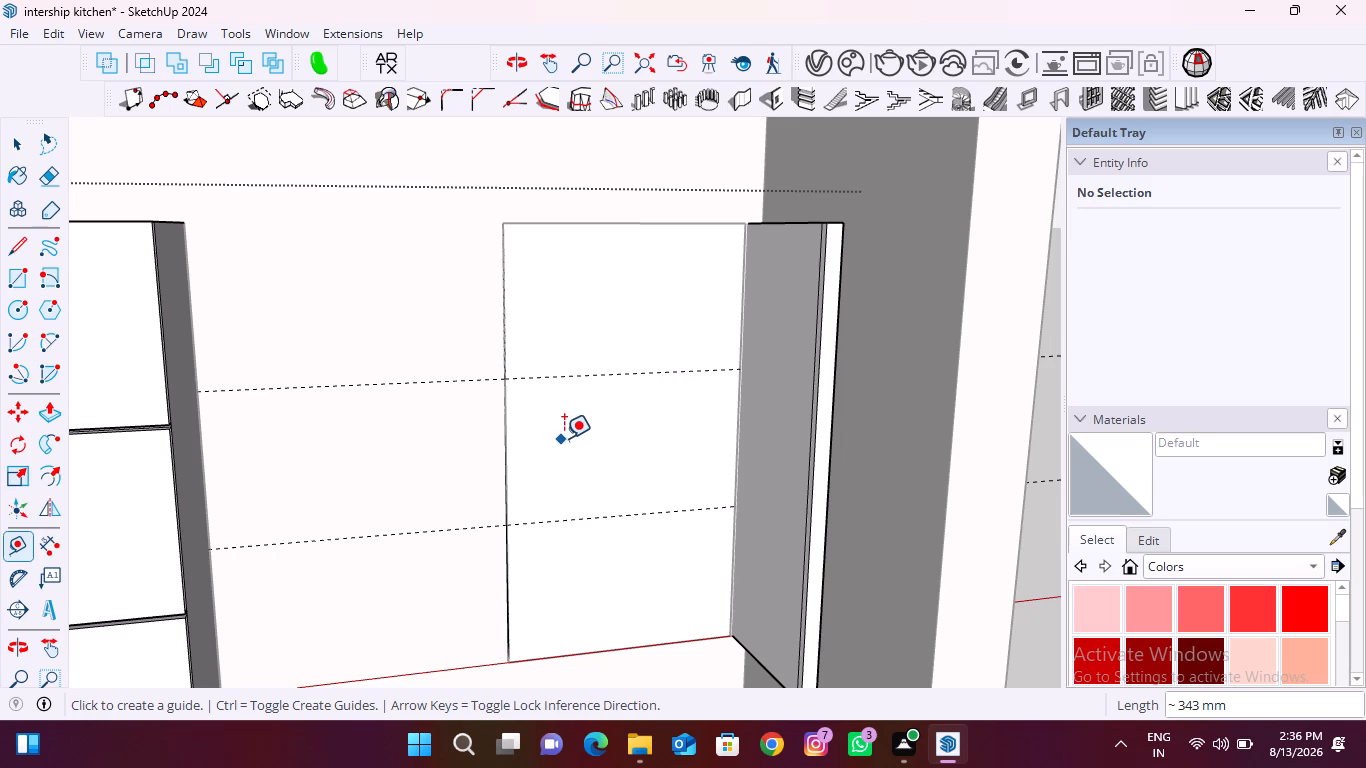
Place a guide 6 mm below the upper division guide and another 12 mm above that new guide.
{"action": "left_click", "coordinate": [590, 381]}
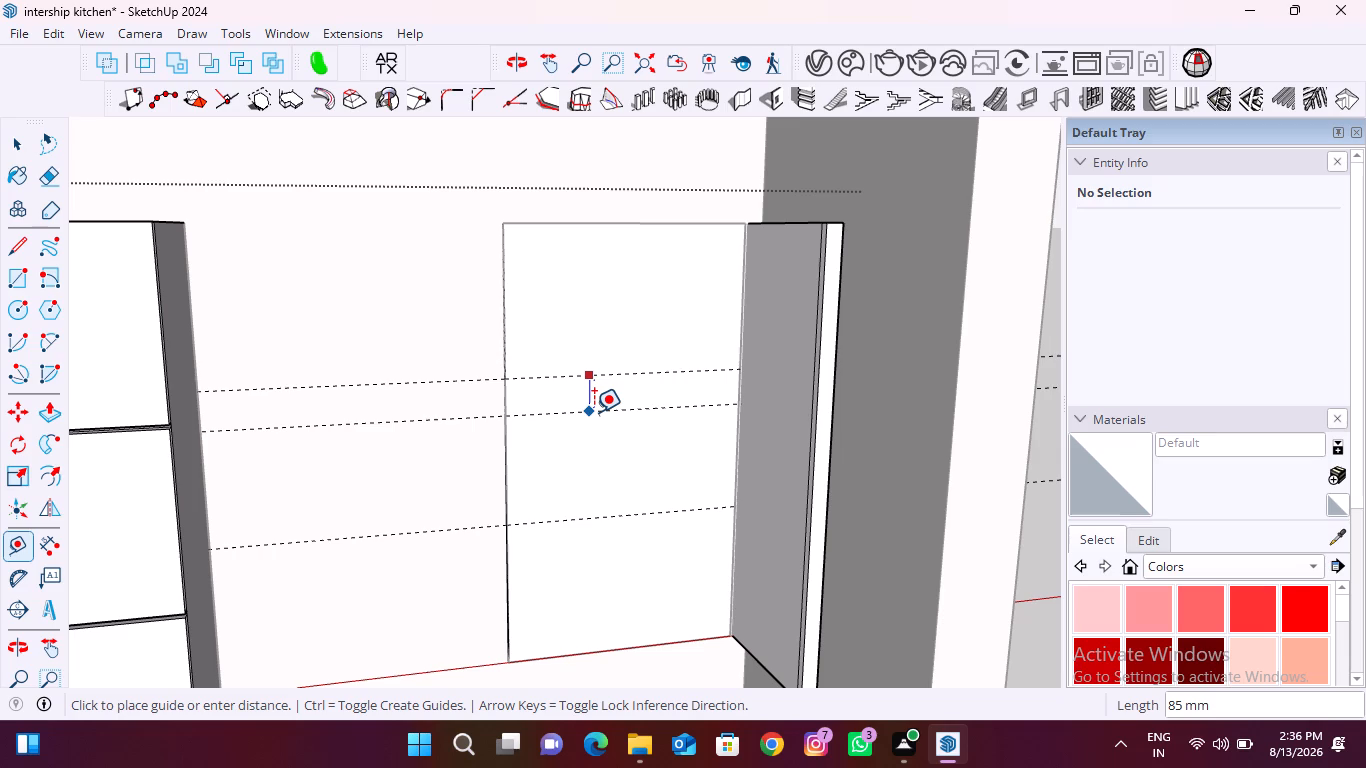
{"action": "key", "text": "6"}
{"action": "key", "text": "Return"}
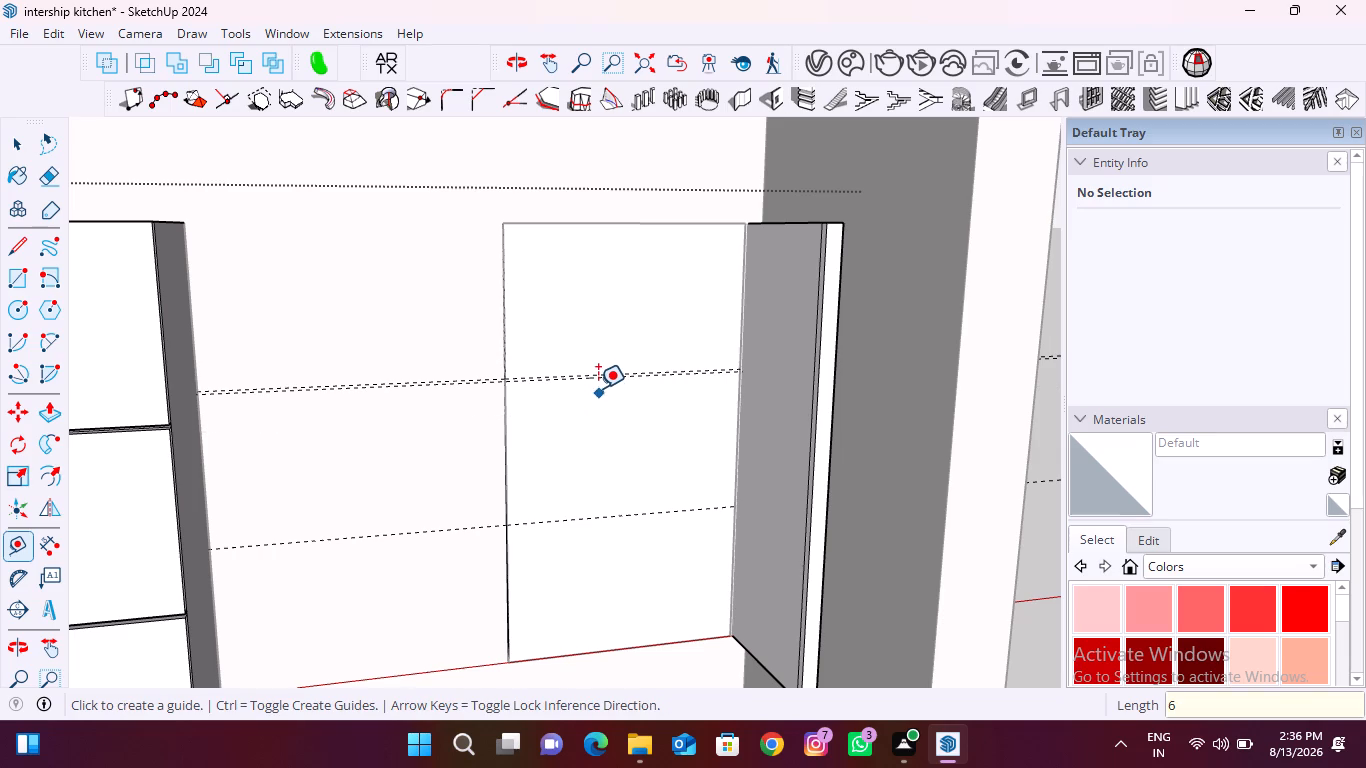
{"action": "scroll", "coordinate": [598, 380], "scroll_direction": "up", "scroll_amount": 12}
{"action": "left_click", "coordinate": [600, 376]}
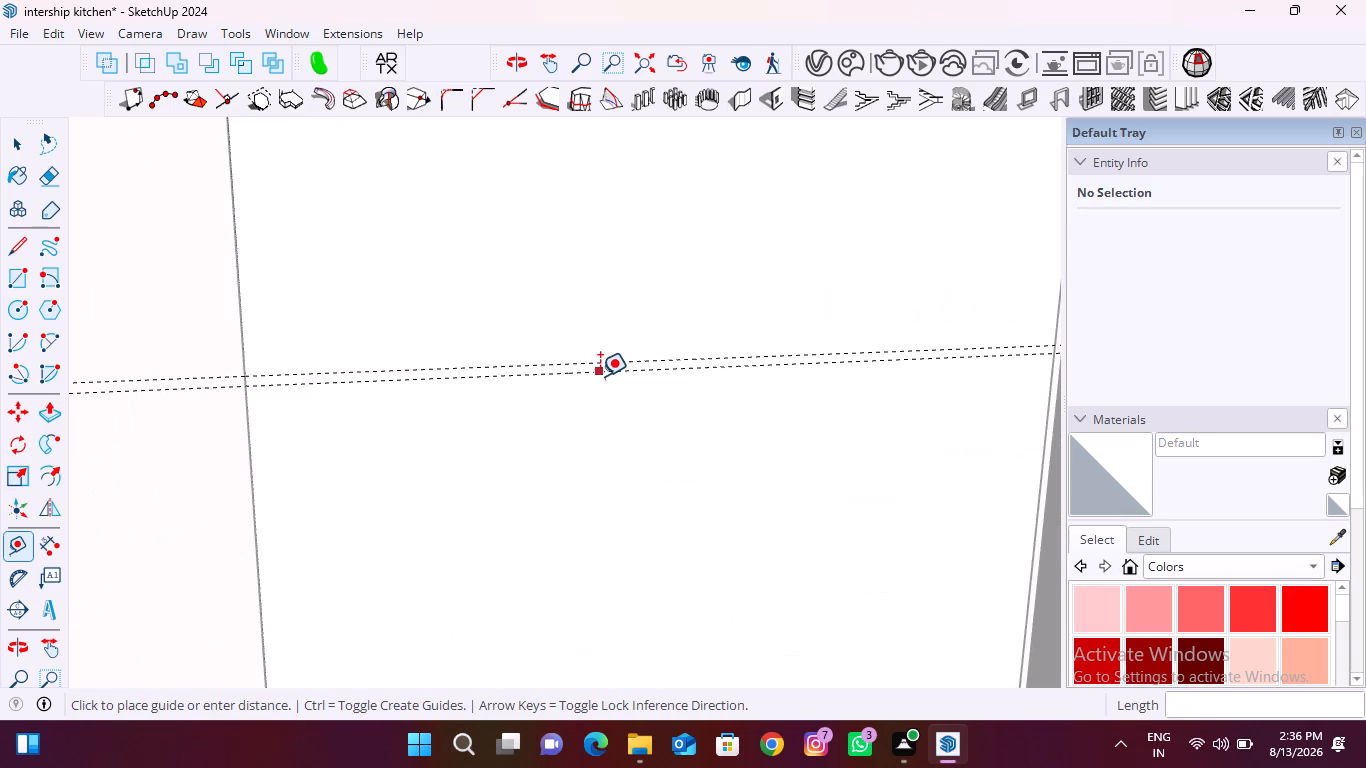
{"action": "type", "text": "12"}
{"action": "key", "text": "Return"}
Place a guide 6 mm below the lower division guide and another 6 mm above that new guide.
{"action": "scroll", "coordinate": [493, 302], "scroll_direction": "down", "scroll_amount": 11}
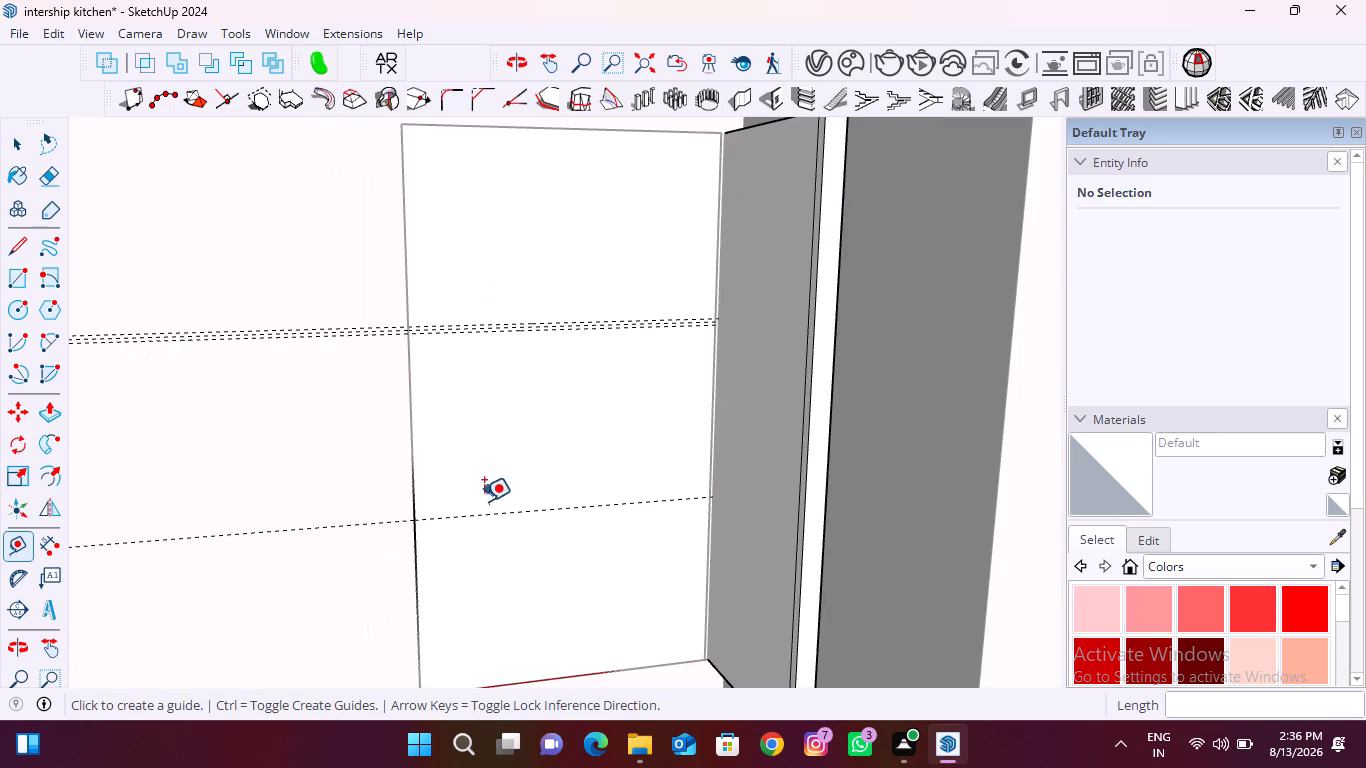
{"action": "scroll", "coordinate": [506, 514], "scroll_direction": "up", "scroll_amount": 5}
{"action": "left_click", "coordinate": [530, 510]}
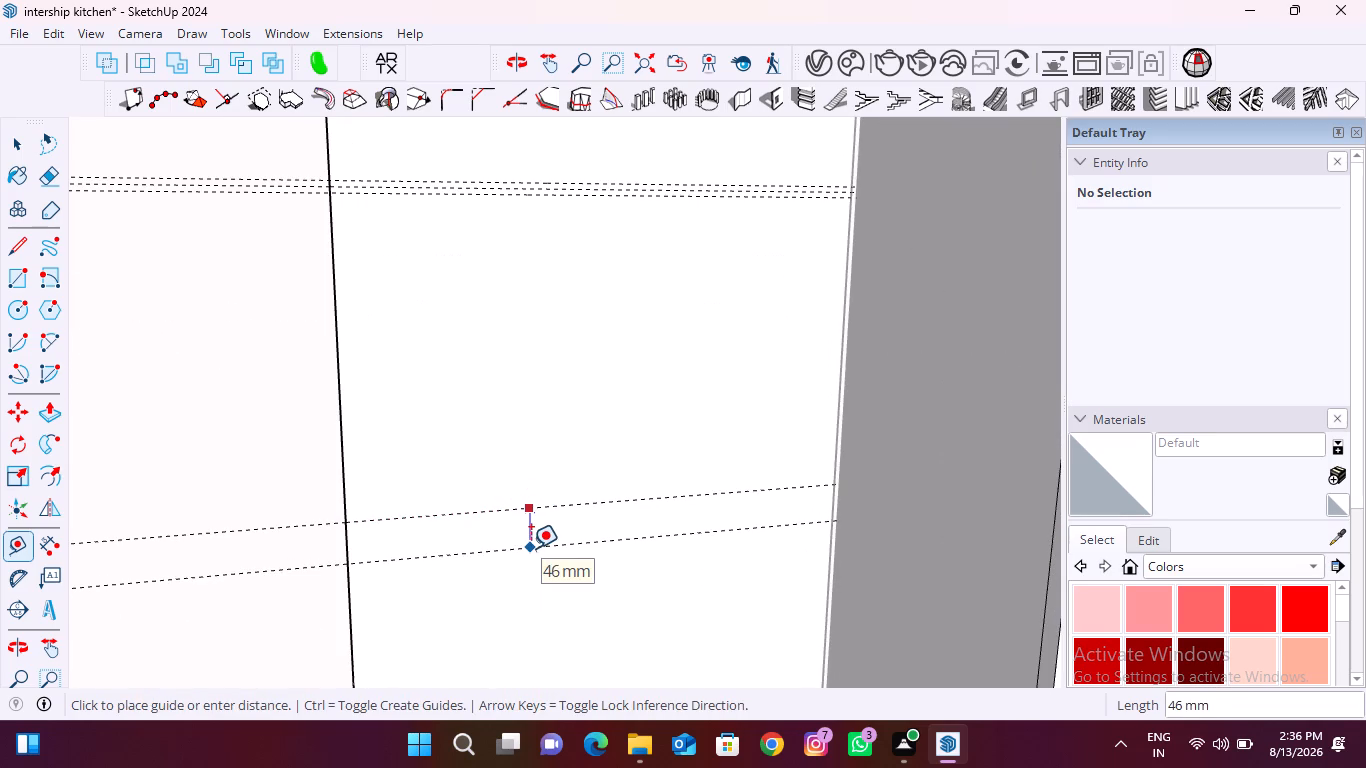
{"action": "key", "text": "6"}
{"action": "key", "text": "Return"}
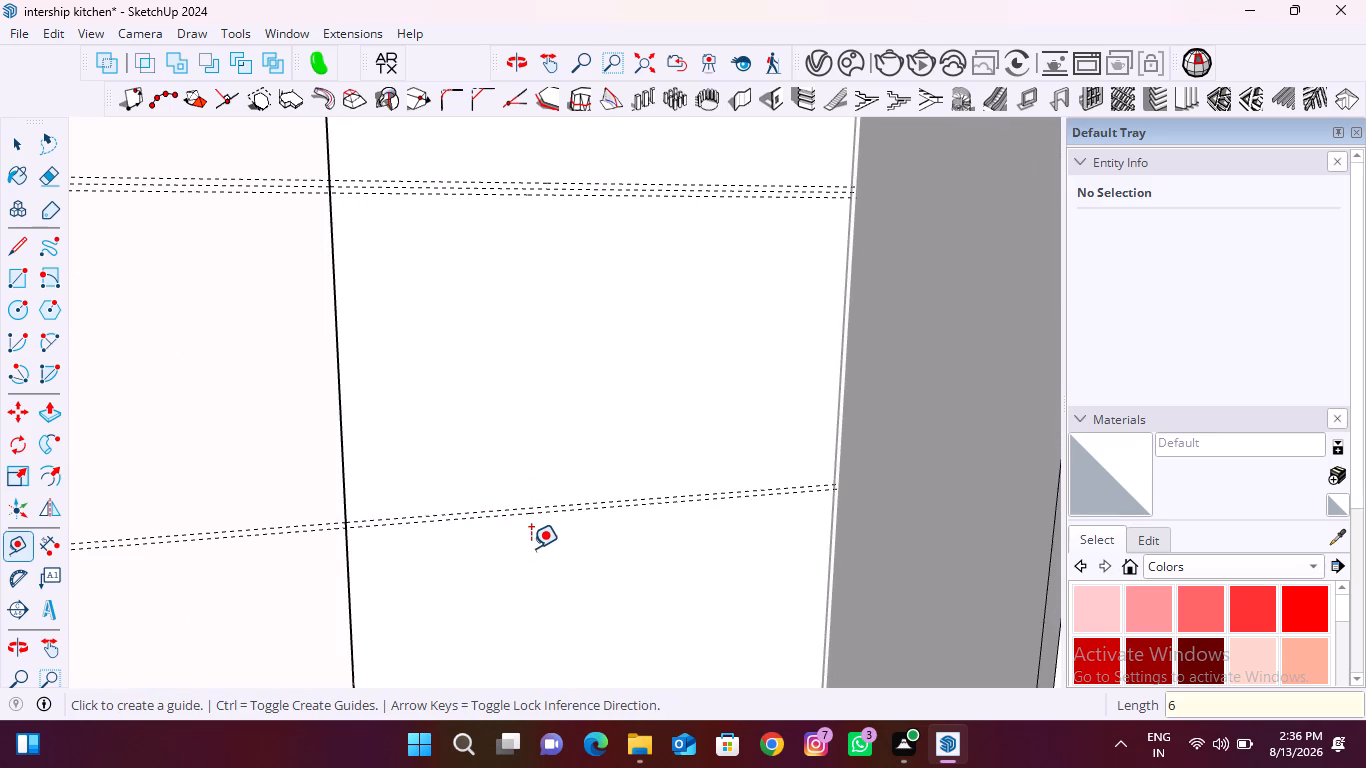
{"action": "scroll", "coordinate": [513, 485], "scroll_direction": "up", "scroll_amount": 5}
{"action": "left_click", "coordinate": [541, 535]}
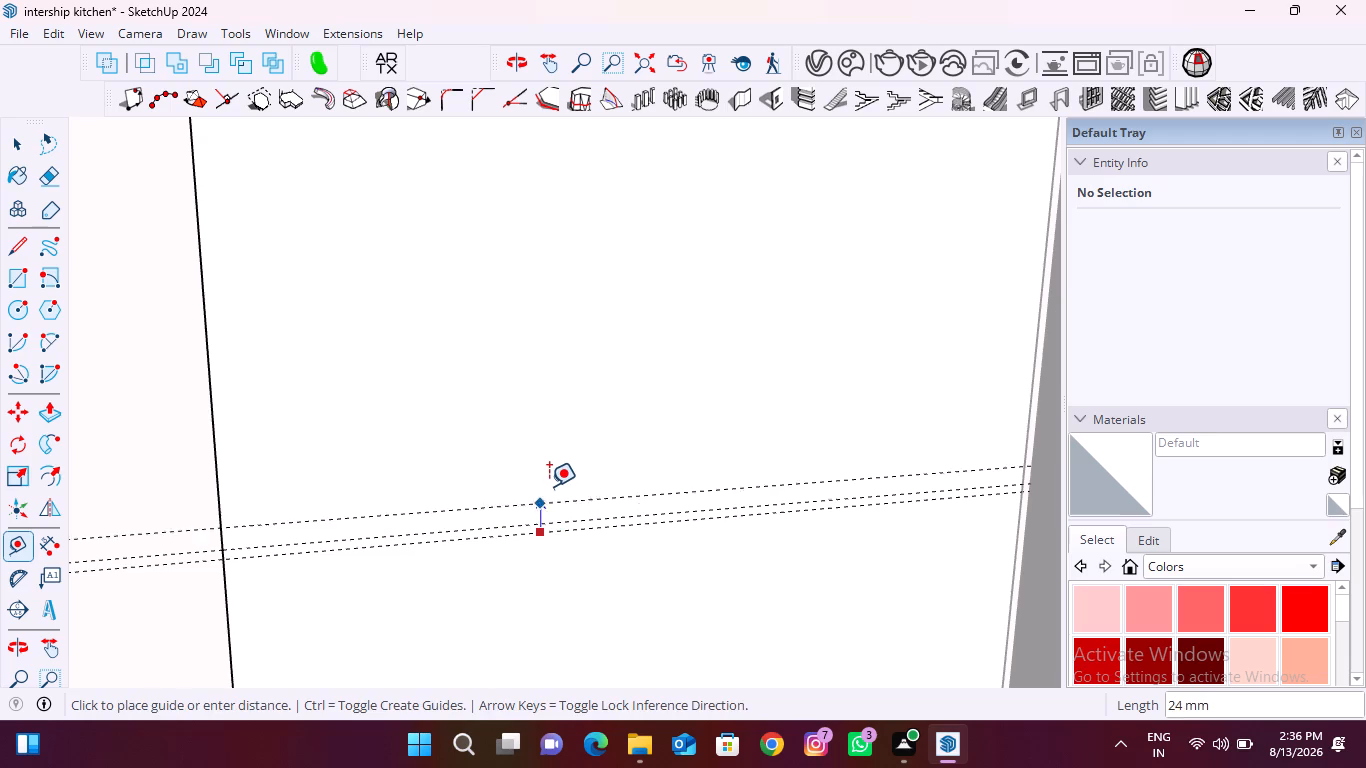
{"action": "key", "text": "6"}
{"action": "key", "text": "Return"}
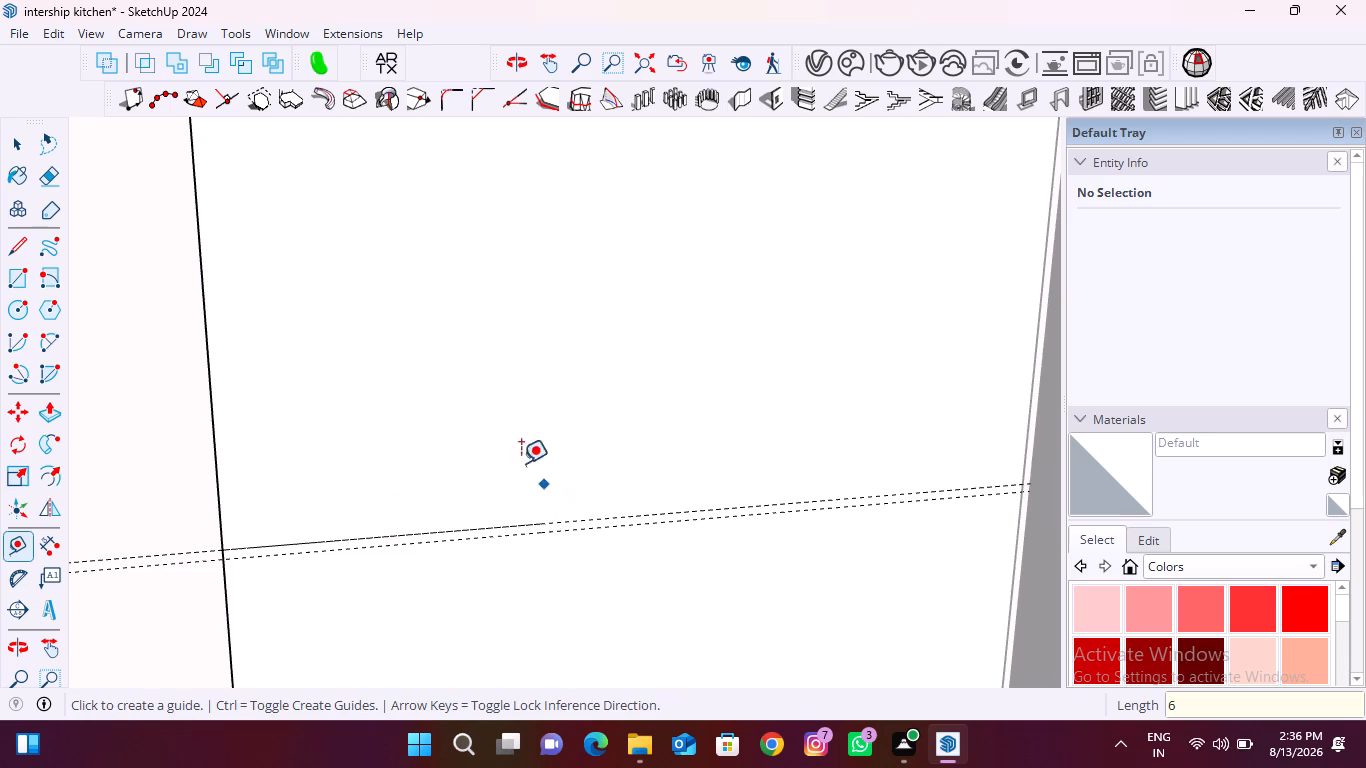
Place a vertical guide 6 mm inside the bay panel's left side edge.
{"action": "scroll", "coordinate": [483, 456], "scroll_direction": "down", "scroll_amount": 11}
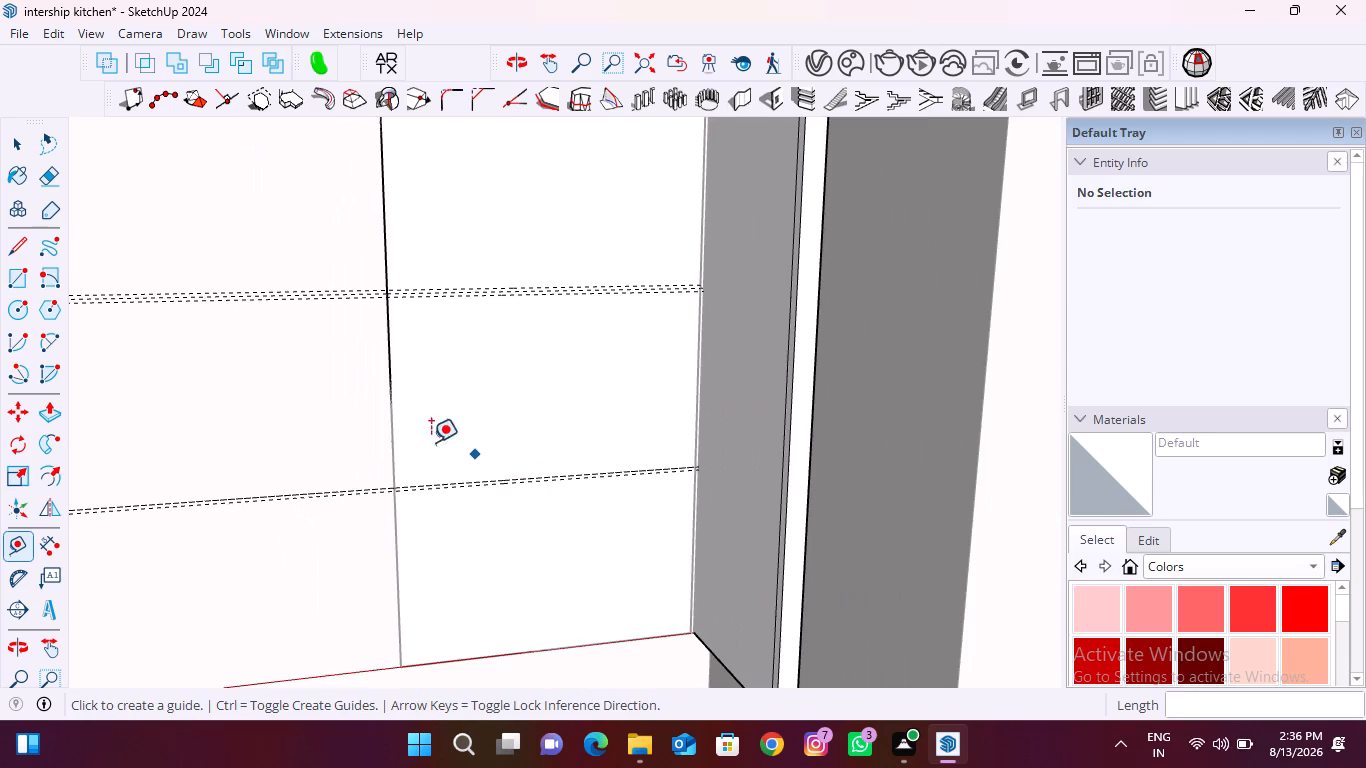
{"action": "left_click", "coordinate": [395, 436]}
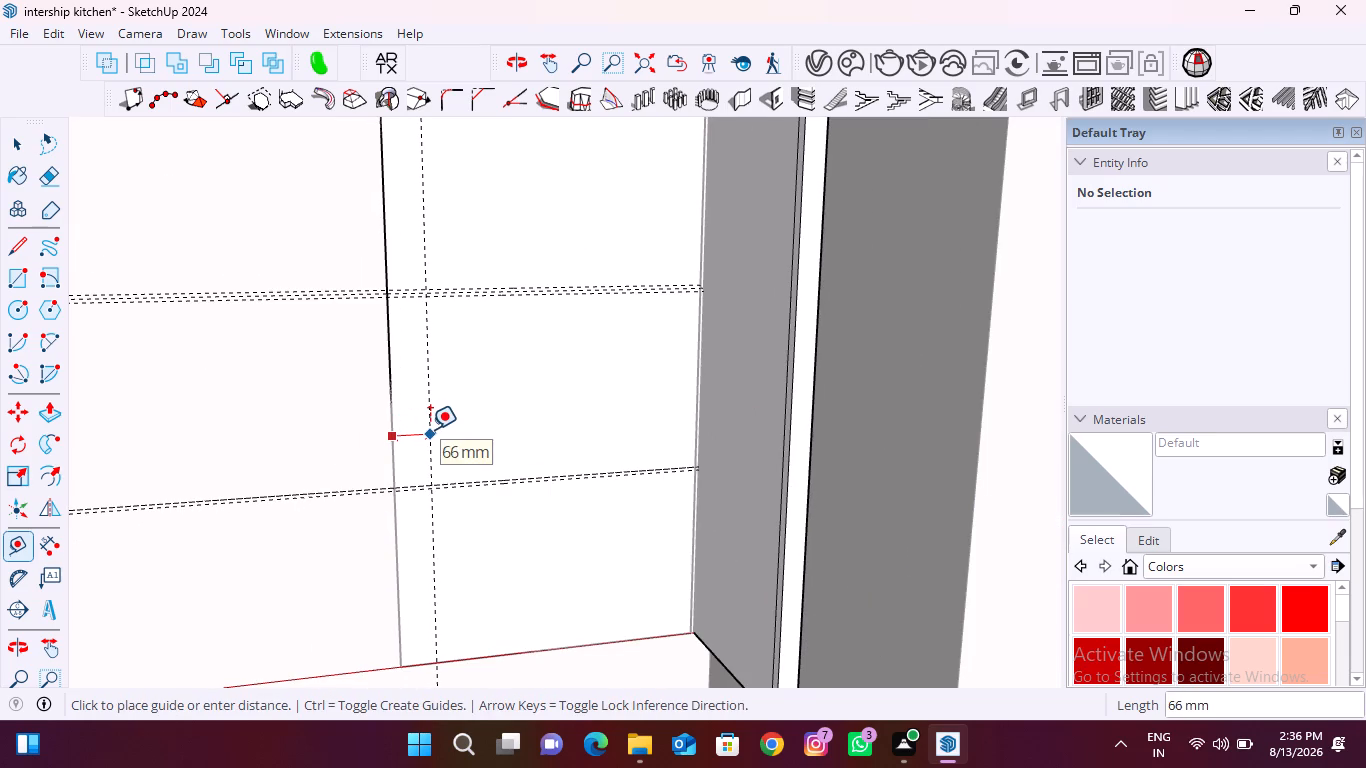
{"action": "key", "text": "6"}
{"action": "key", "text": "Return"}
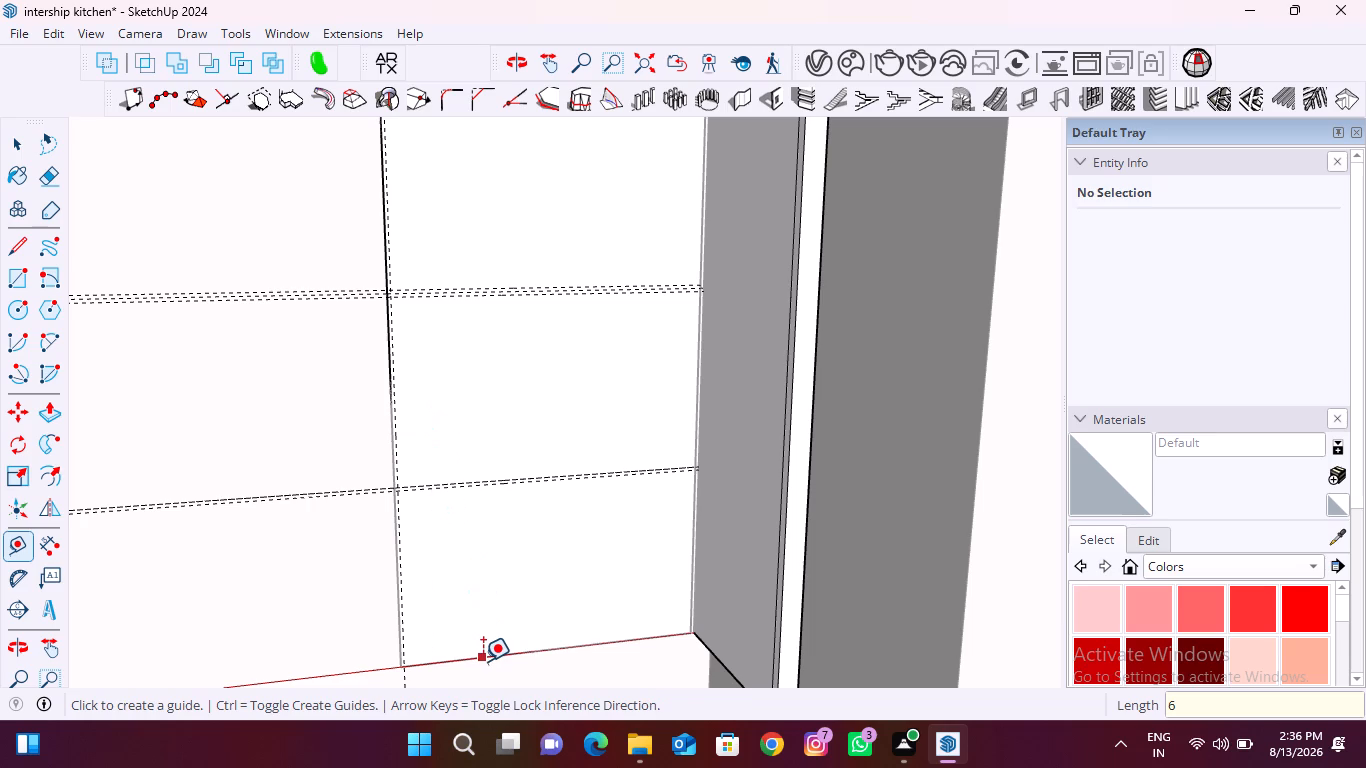
Place a guide 12 mm above the bay panel's bottom edge and a vertical guide 12 mm inside its left side edge.
{"action": "left_click", "coordinate": [483, 661]}
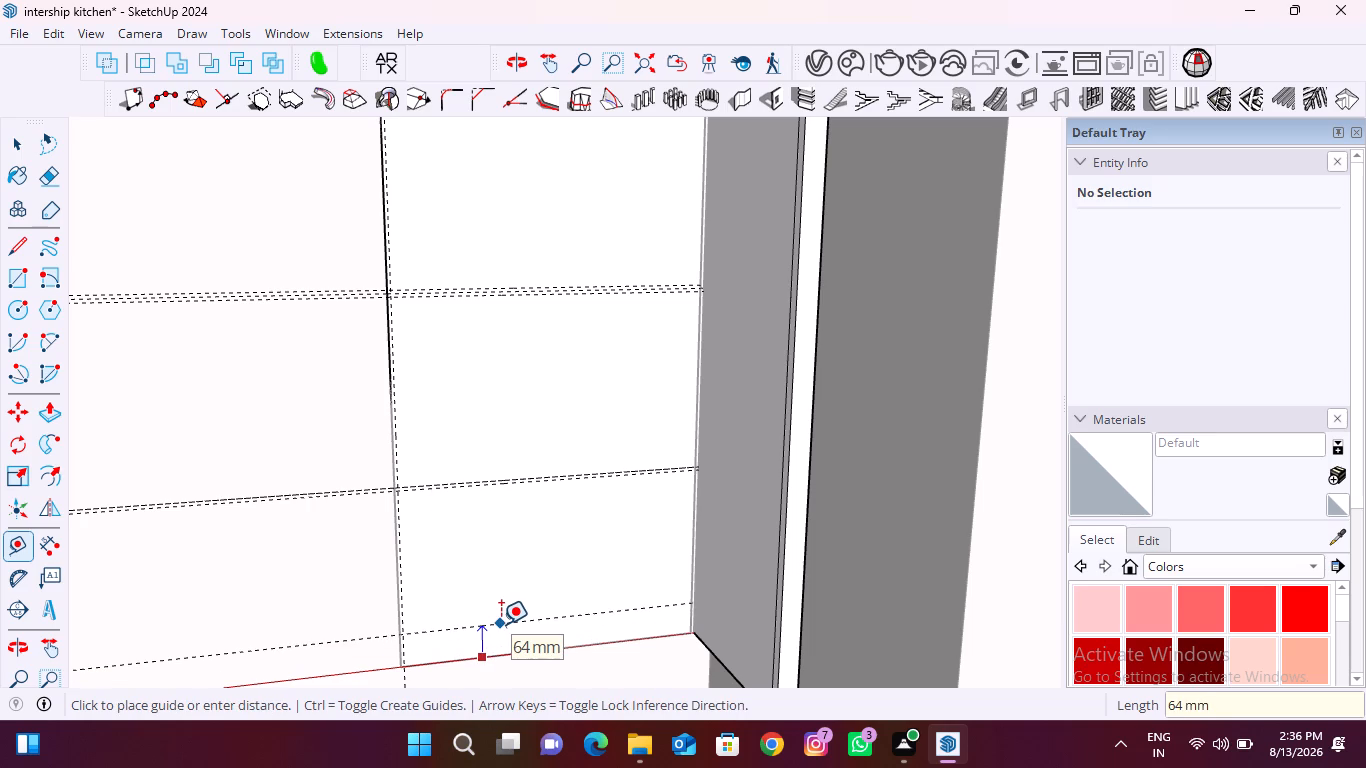
{"action": "type", "text": "12"}
{"action": "key", "text": "Return"}
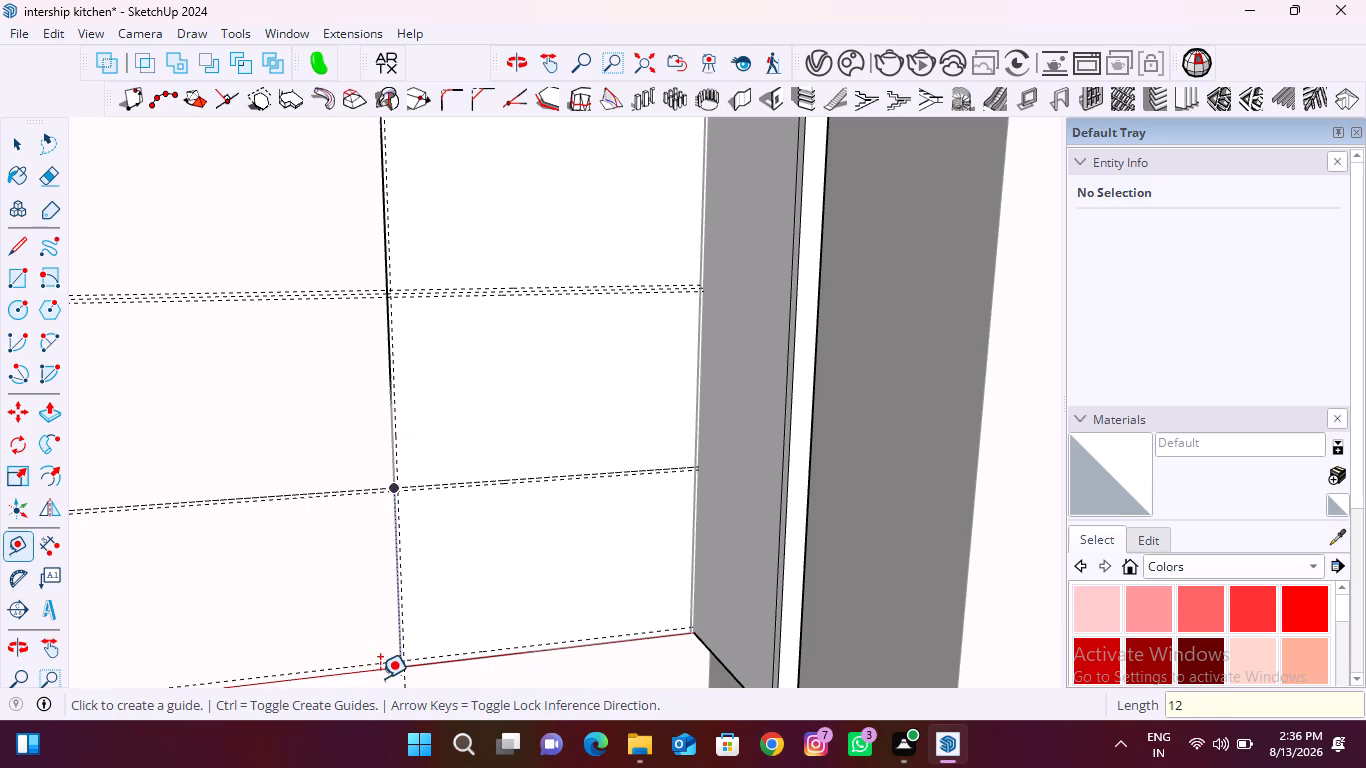
{"action": "scroll", "coordinate": [387, 677], "scroll_direction": "up", "scroll_amount": 5}
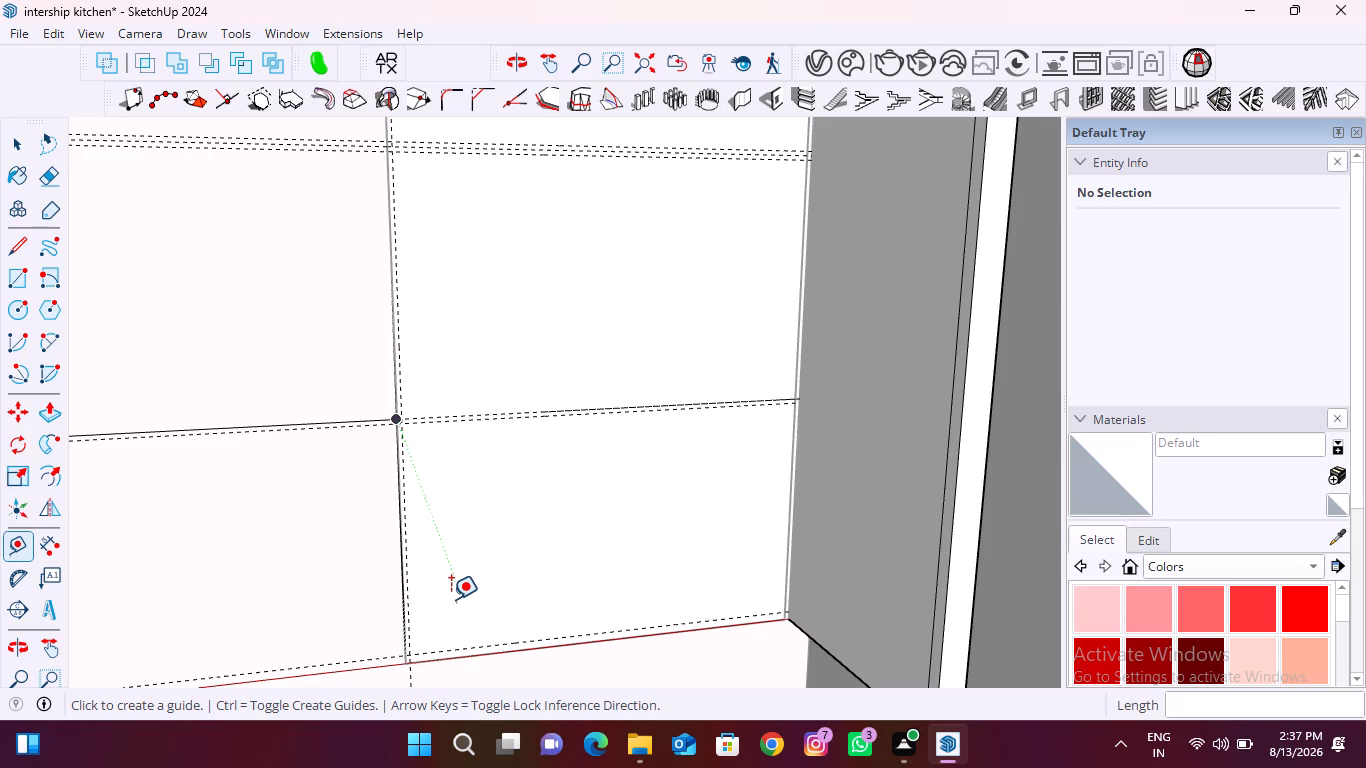
{"action": "scroll", "coordinate": [391, 422], "scroll_direction": "up", "scroll_amount": 9}
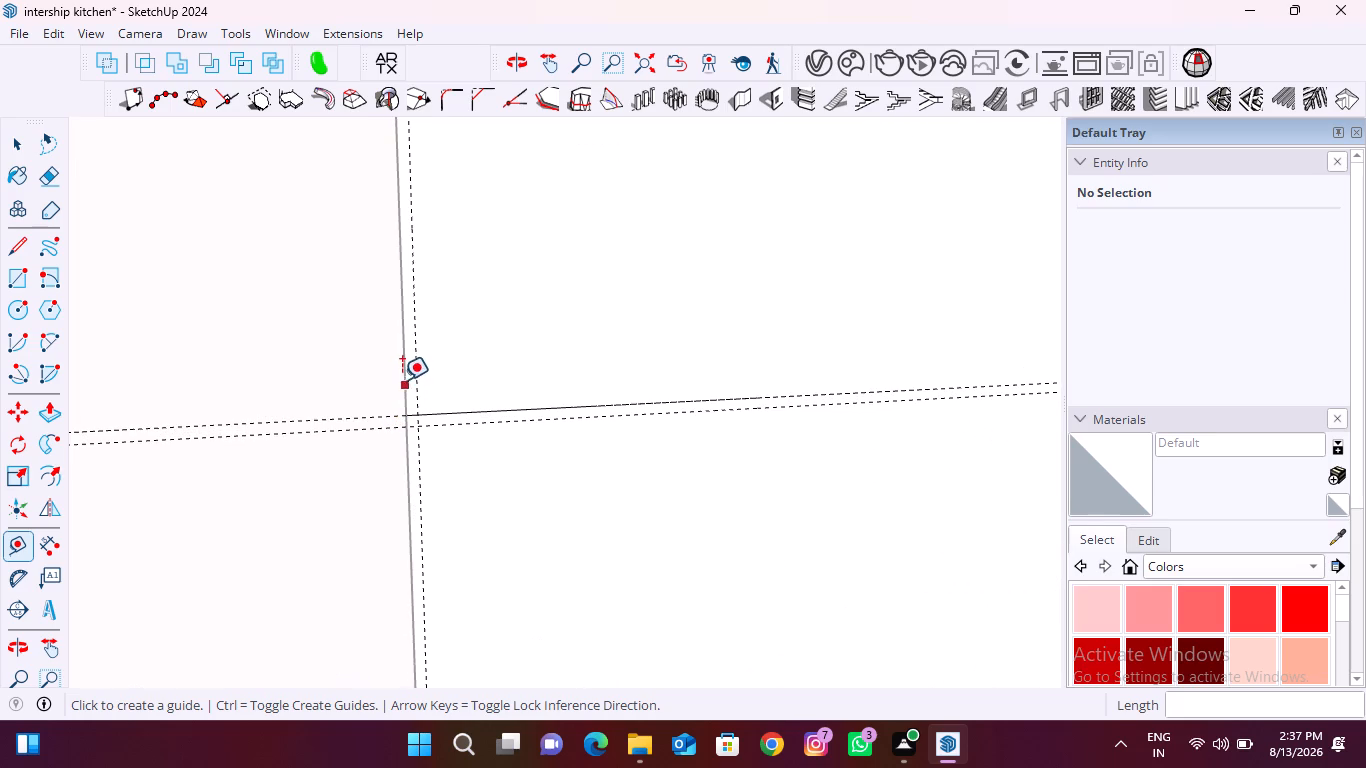
{"action": "left_click", "coordinate": [403, 377]}
{"action": "type", "text": "12"}
{"action": "key", "text": "Return"}
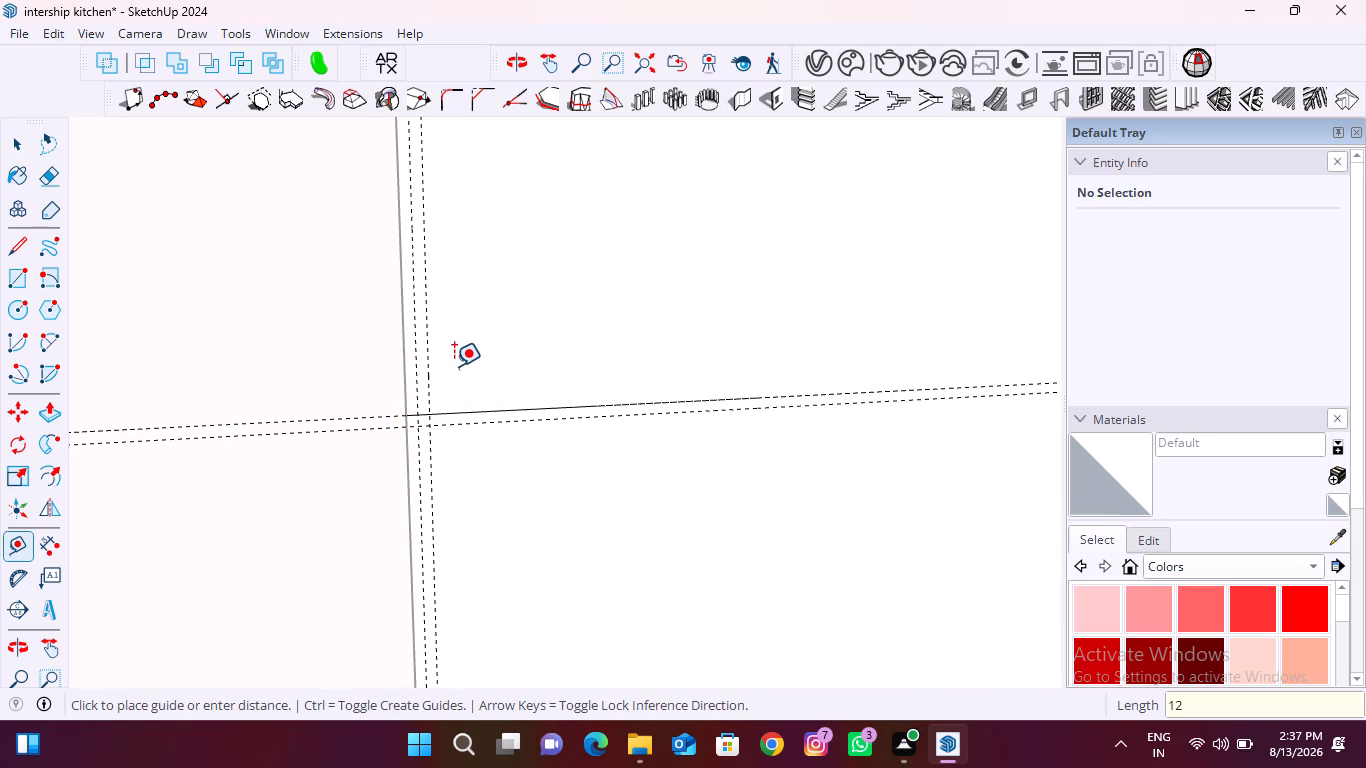
Place a guide 6 mm above the lower division guide on the bay panel.
{"action": "left_click", "coordinate": [526, 406]}
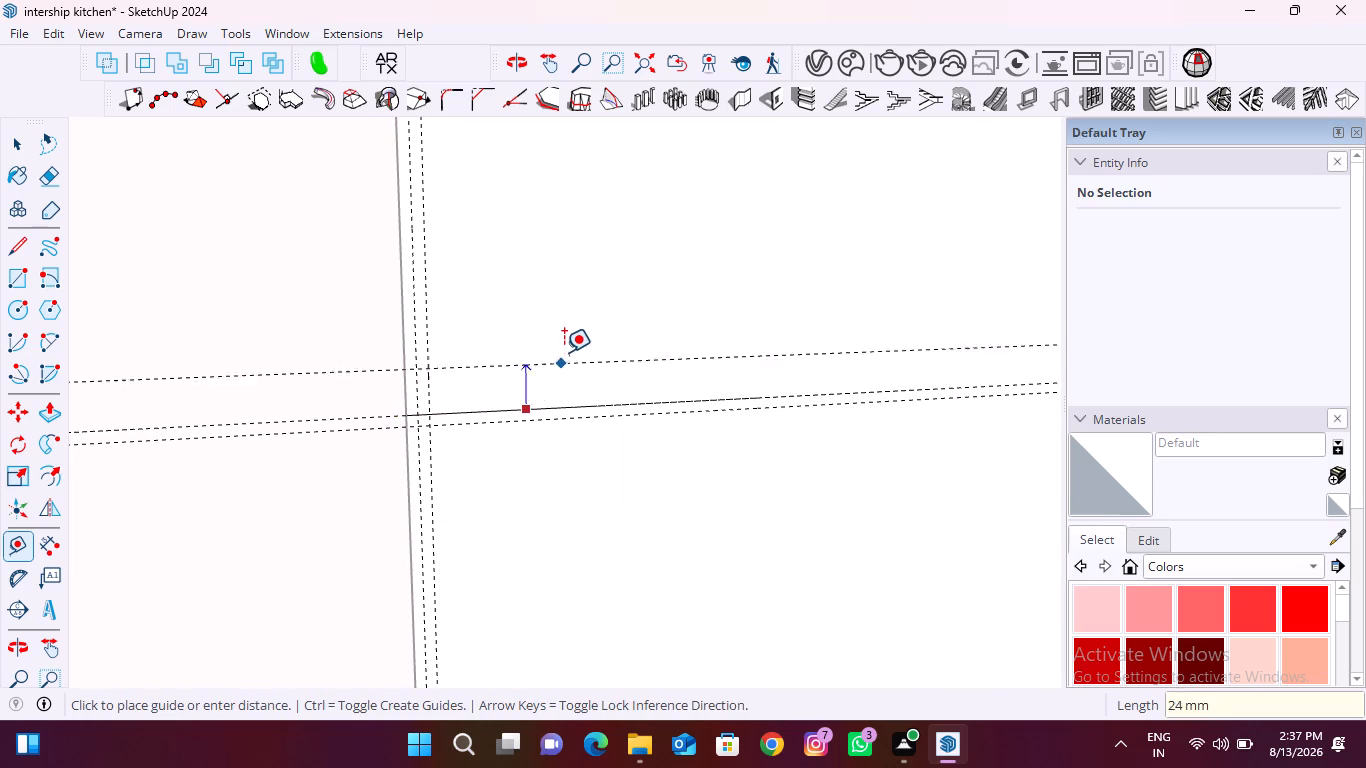
{"action": "key", "text": "6"}
{"action": "key", "text": "Return"}
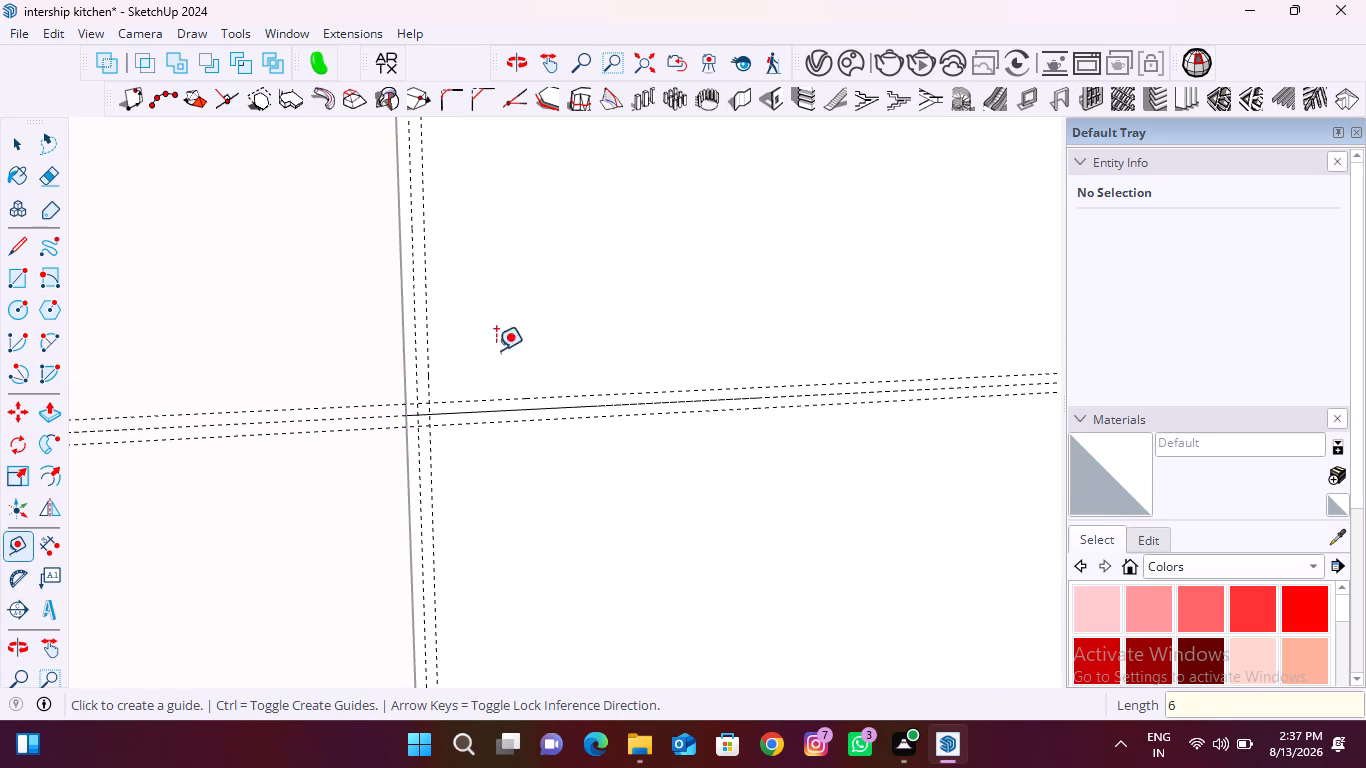
Place a guide 12 mm below the bay panel's top edge and a vertical guide 12 mm inside its right side edge.
{"action": "scroll", "coordinate": [439, 350], "scroll_direction": "down", "scroll_amount": 15}
{"action": "scroll", "coordinate": [300, 364], "scroll_direction": "down", "scroll_amount": 5}
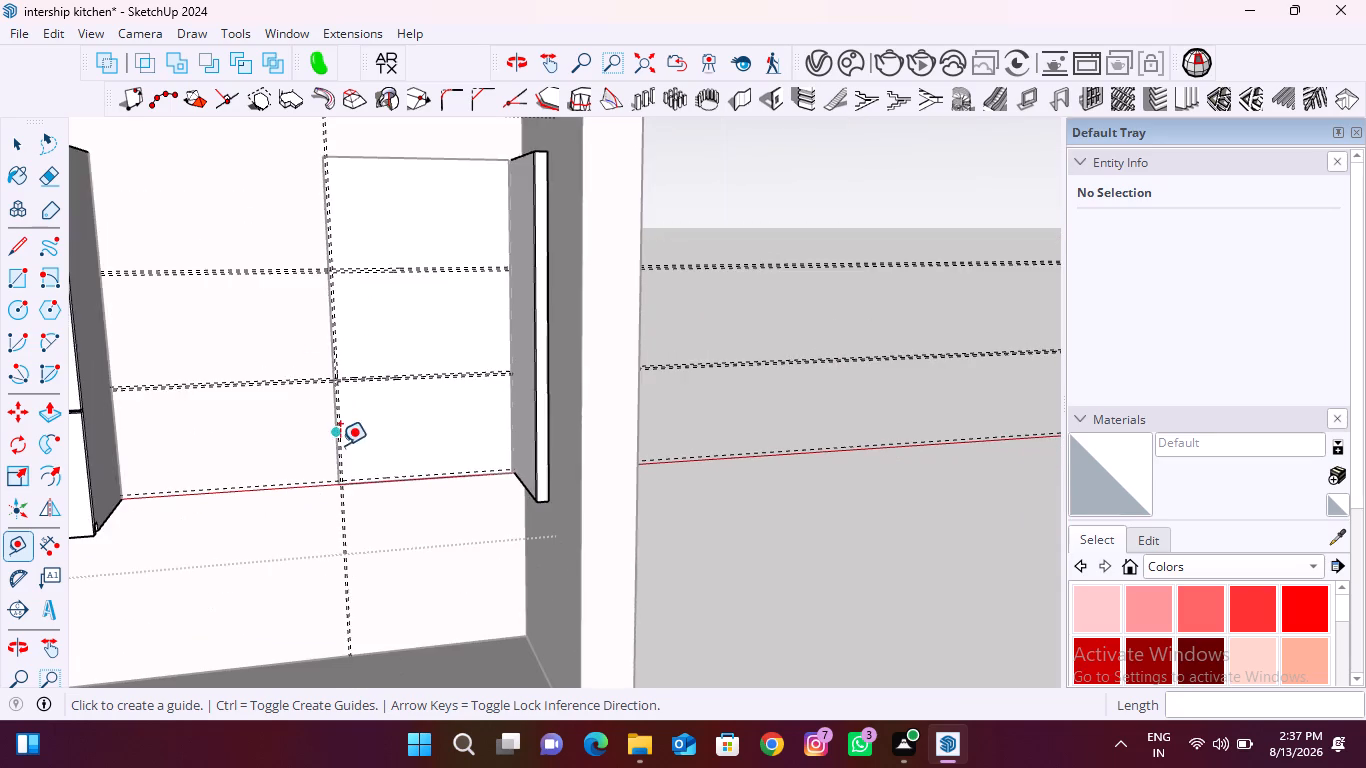
{"action": "scroll", "coordinate": [340, 445], "scroll_direction": "down", "scroll_amount": 3}
{"action": "scroll", "coordinate": [404, 479], "scroll_direction": "up", "scroll_amount": 10}
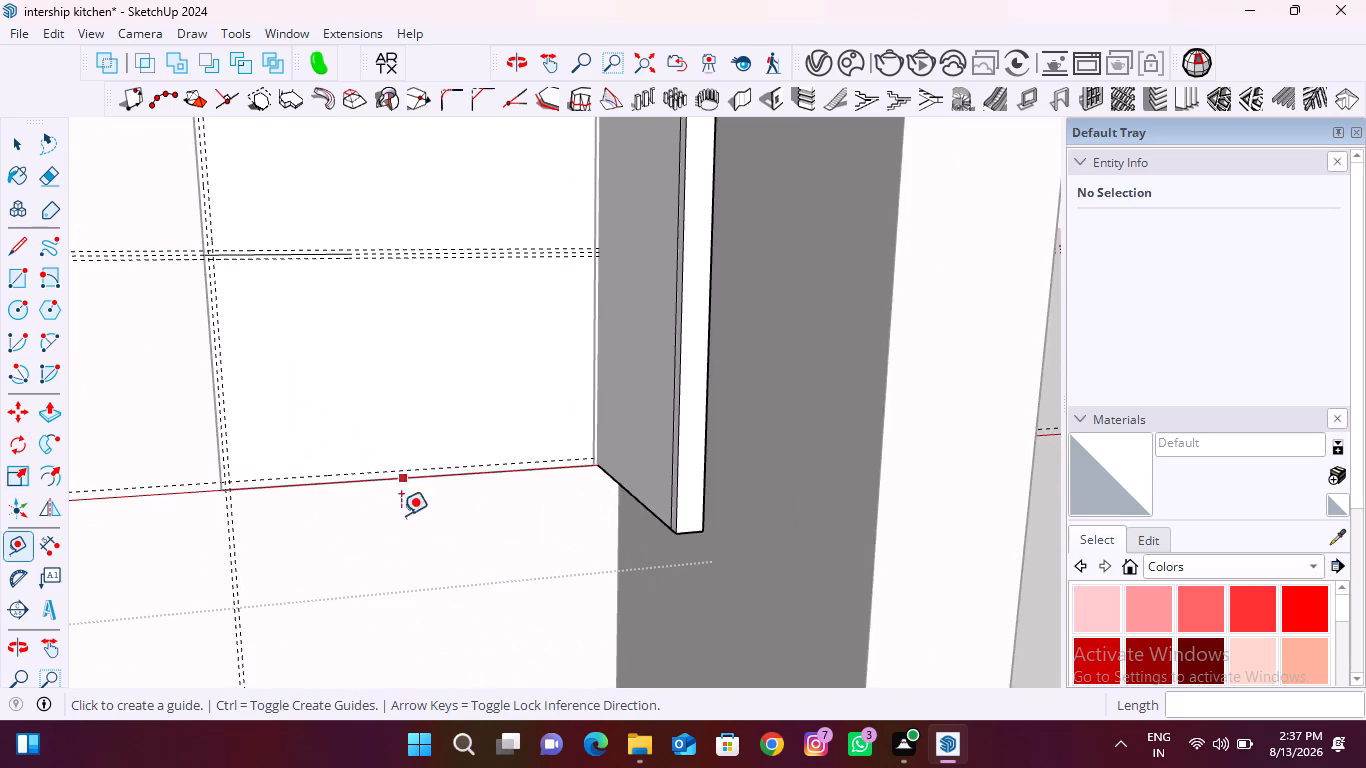
{"action": "scroll", "coordinate": [403, 549], "scroll_direction": "down", "scroll_amount": 12}
{"action": "scroll", "coordinate": [411, 331], "scroll_direction": "up", "scroll_amount": 3}
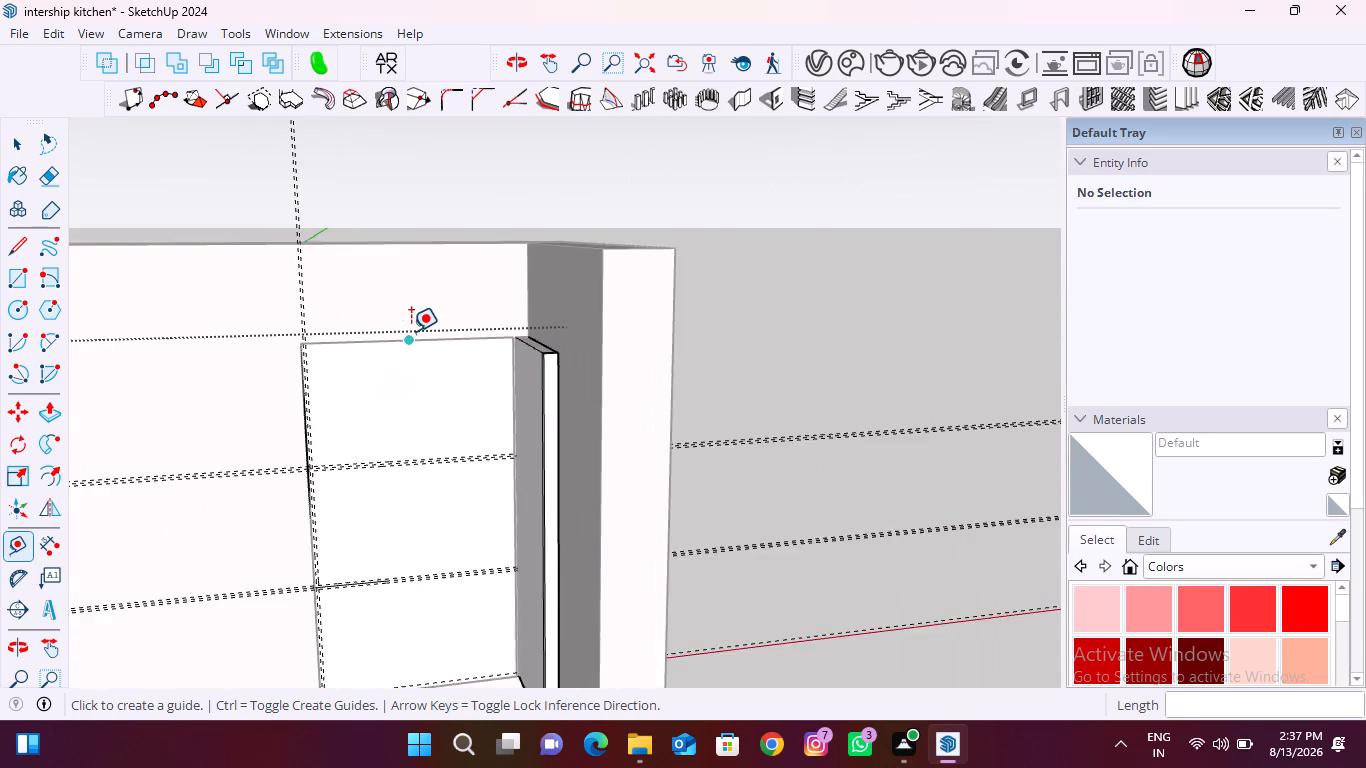
{"action": "scroll", "coordinate": [411, 331], "scroll_direction": "up", "scroll_amount": 13}
{"action": "scroll", "coordinate": [429, 340], "scroll_direction": "down", "scroll_amount": 3}
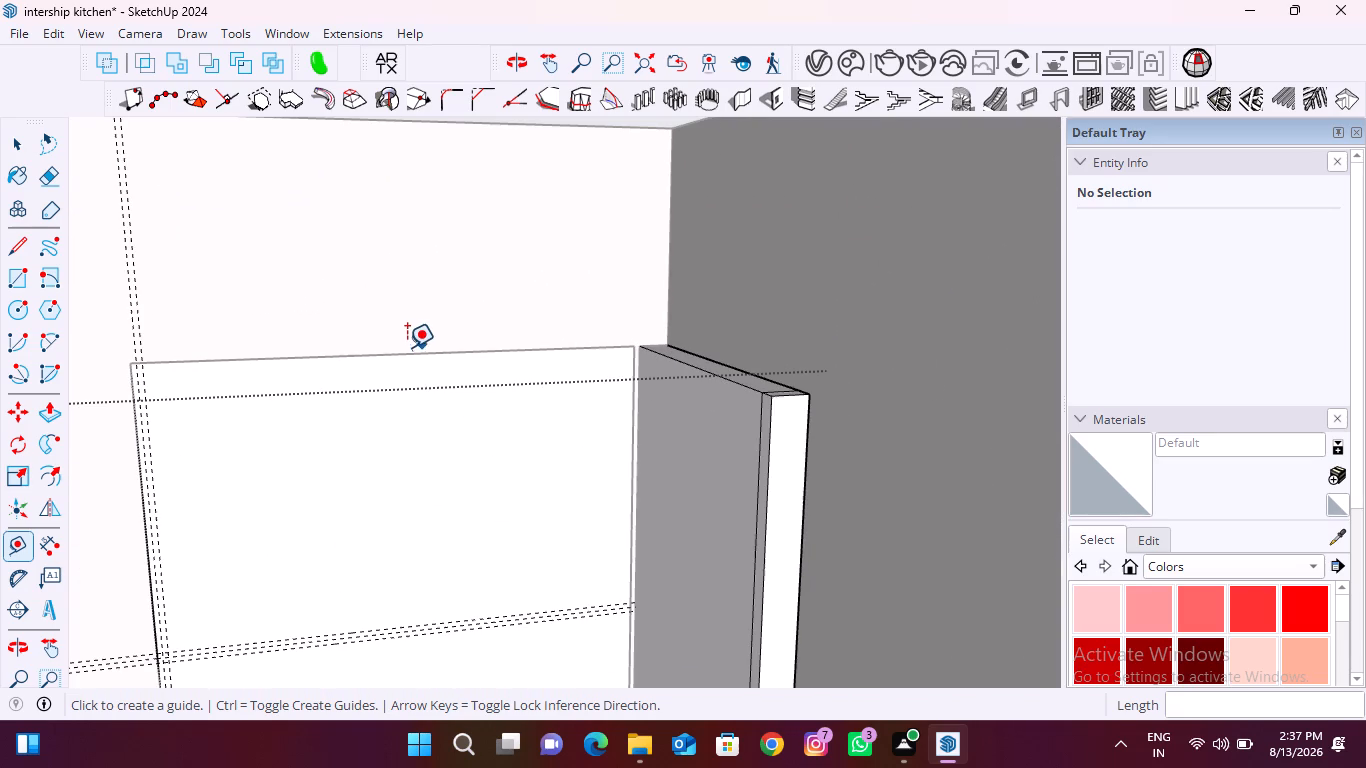
{"action": "left_click", "coordinate": [383, 356]}
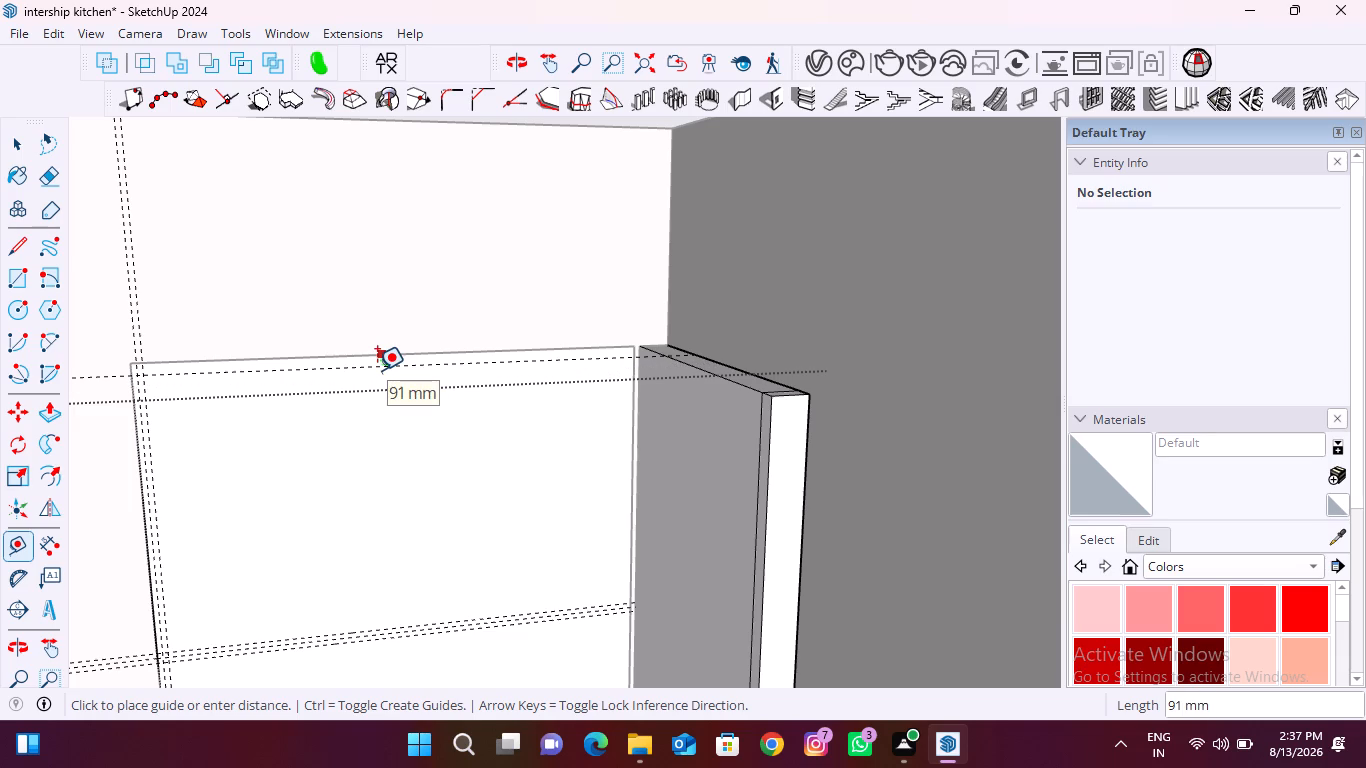
{"action": "key", "text": "Up"}
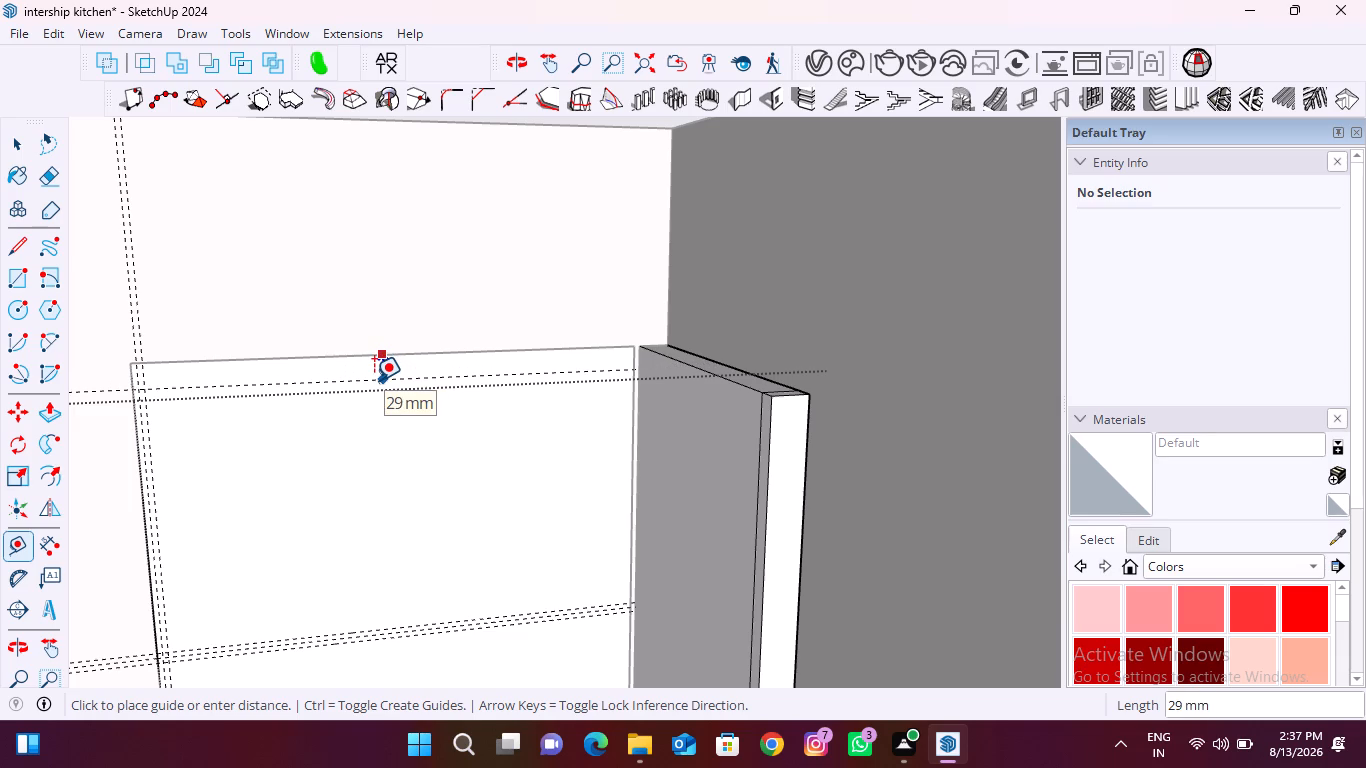
{"action": "type", "text": "12"}
{"action": "key", "text": "Return"}
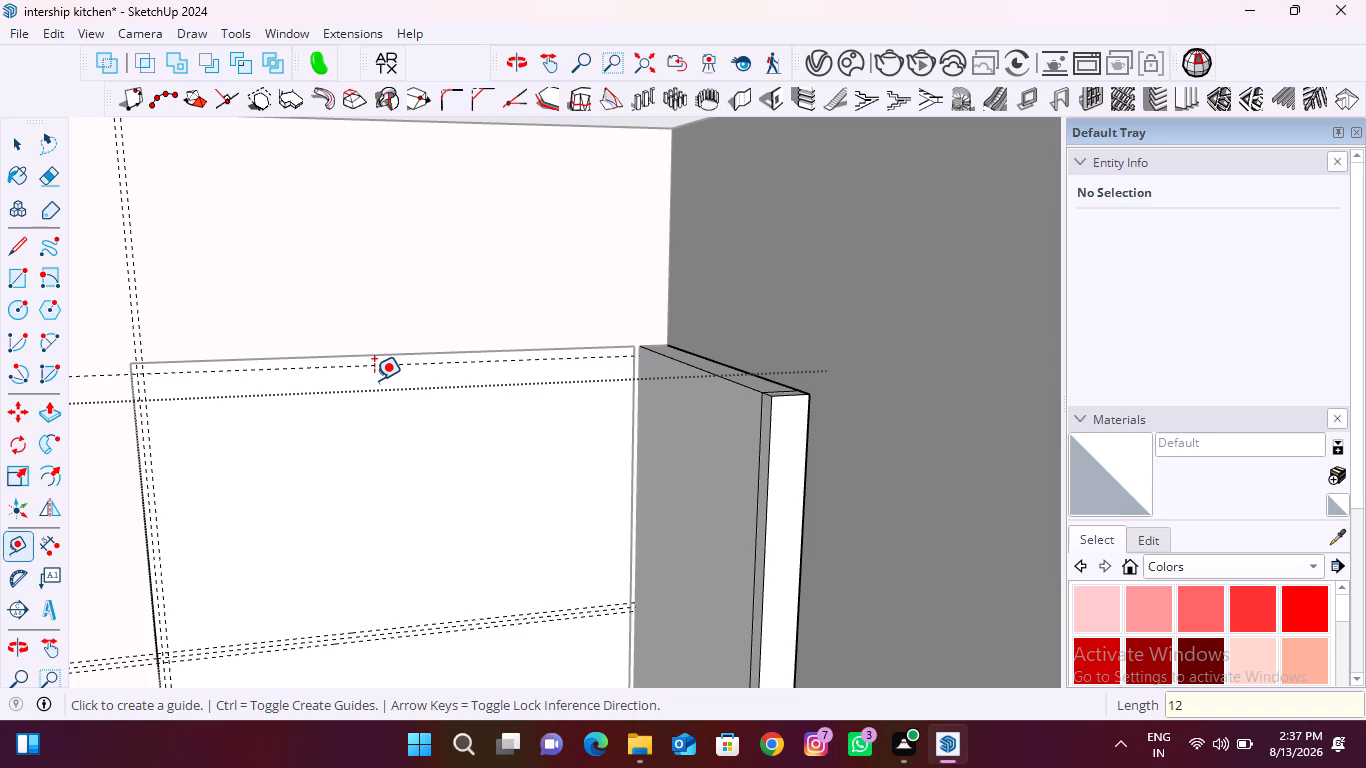
{"action": "scroll", "coordinate": [627, 448], "scroll_direction": "up", "scroll_amount": 6}
{"action": "left_click", "coordinate": [638, 436]}
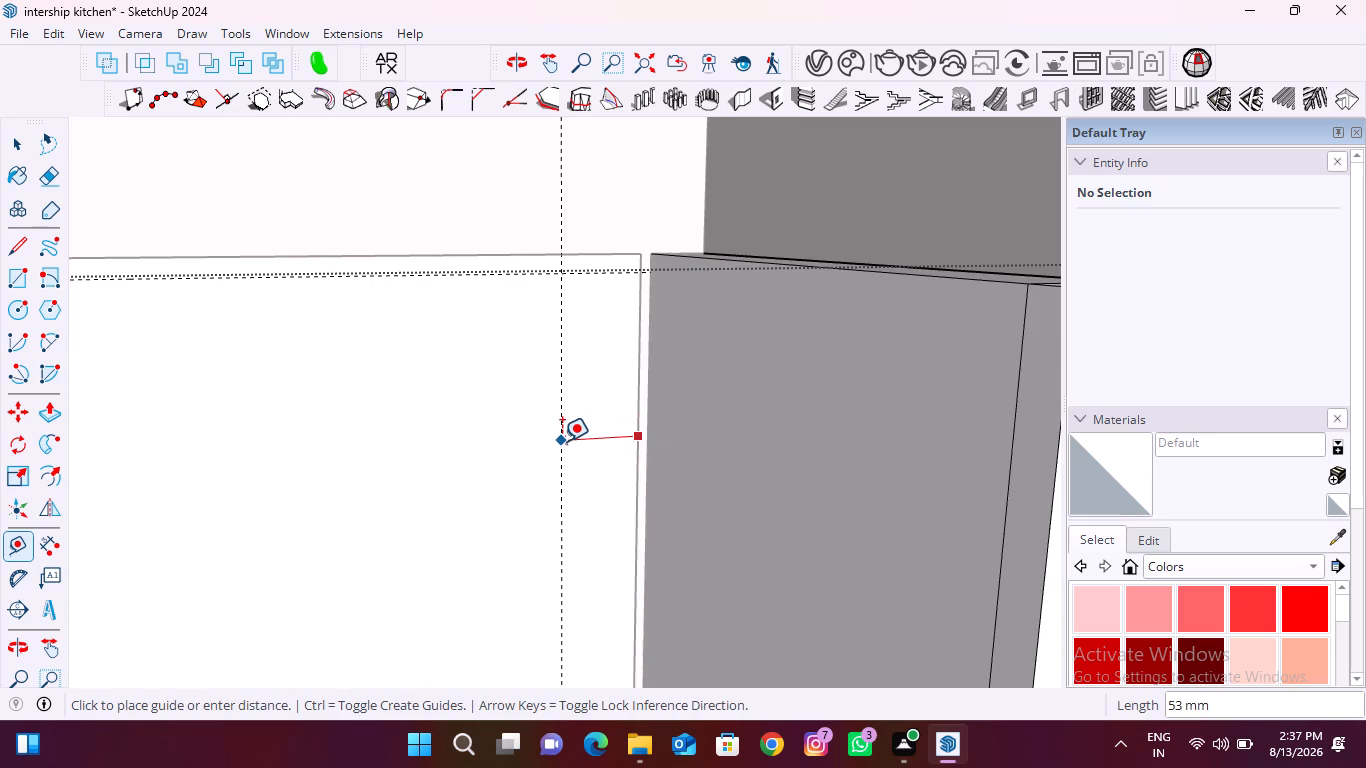
{"action": "type", "text": "12"}
{"action": "key", "text": "Return"}
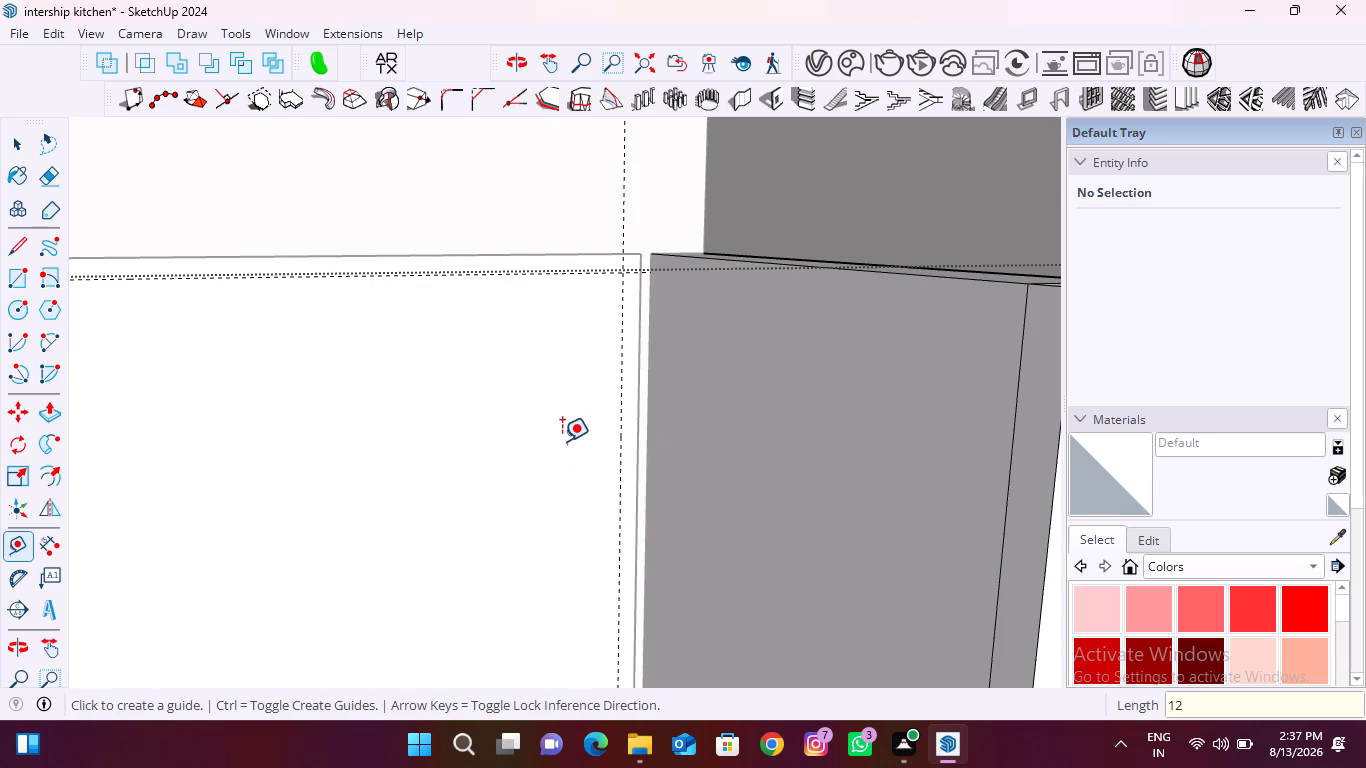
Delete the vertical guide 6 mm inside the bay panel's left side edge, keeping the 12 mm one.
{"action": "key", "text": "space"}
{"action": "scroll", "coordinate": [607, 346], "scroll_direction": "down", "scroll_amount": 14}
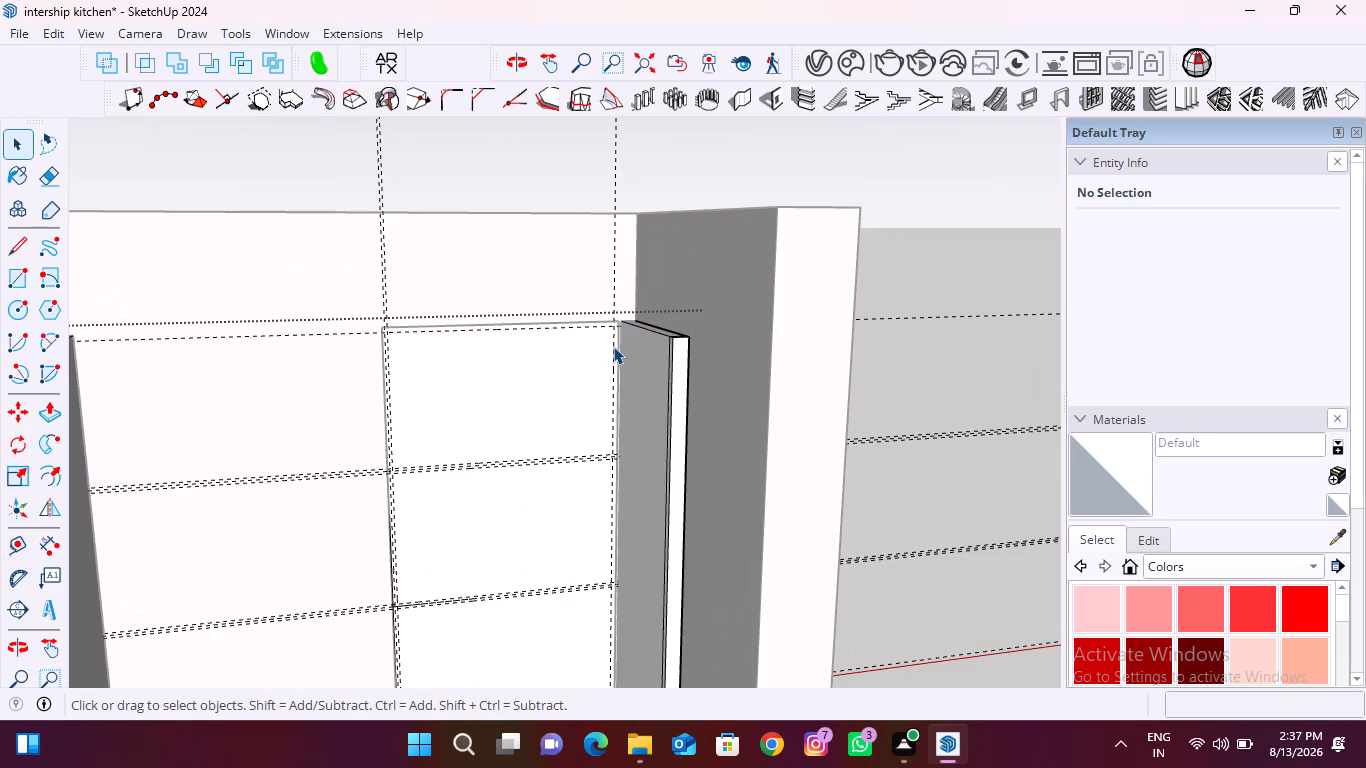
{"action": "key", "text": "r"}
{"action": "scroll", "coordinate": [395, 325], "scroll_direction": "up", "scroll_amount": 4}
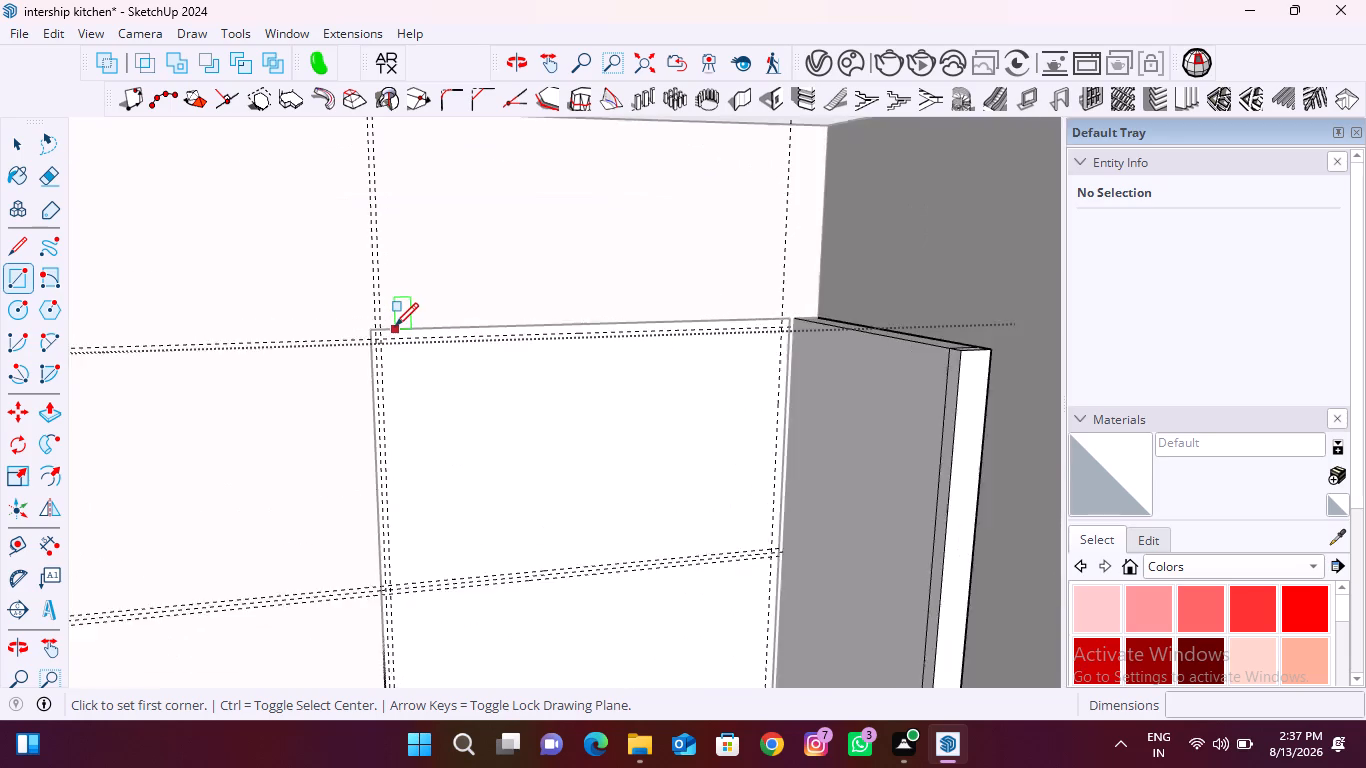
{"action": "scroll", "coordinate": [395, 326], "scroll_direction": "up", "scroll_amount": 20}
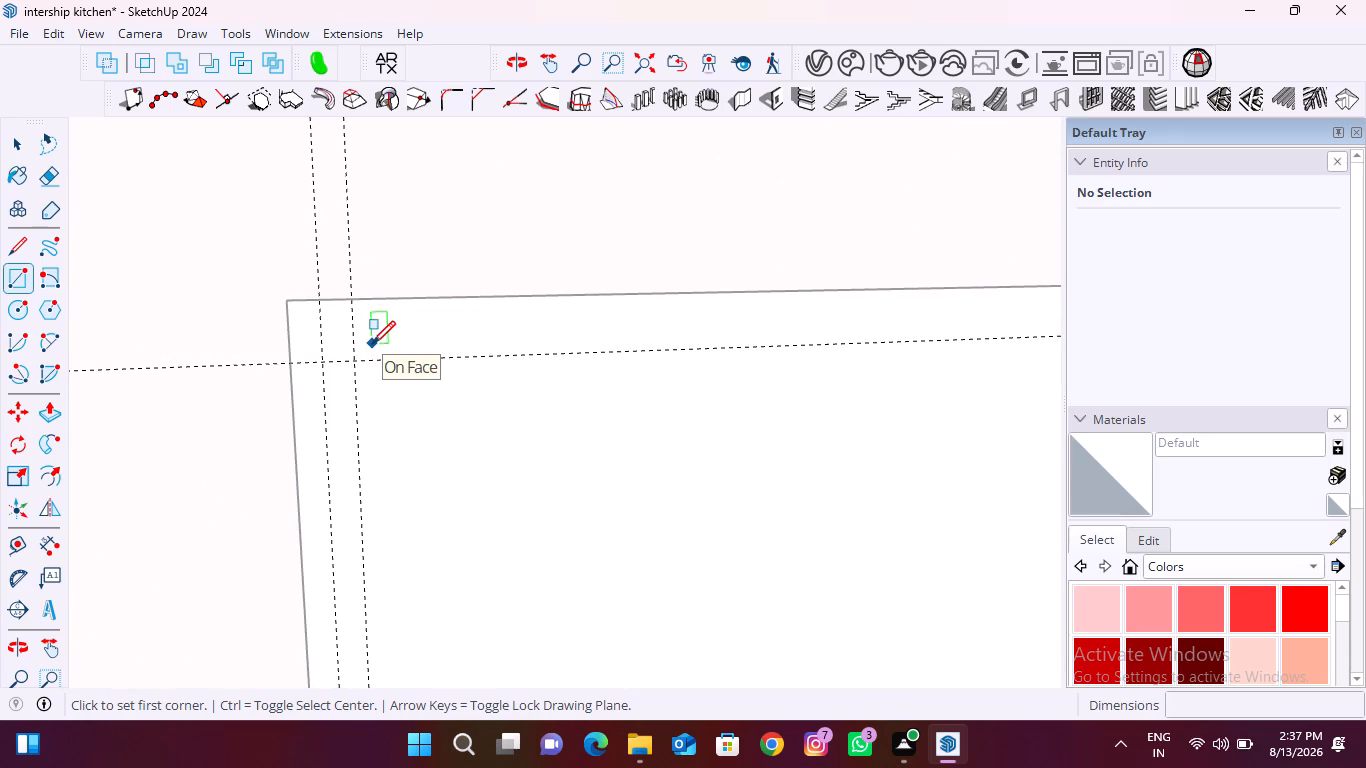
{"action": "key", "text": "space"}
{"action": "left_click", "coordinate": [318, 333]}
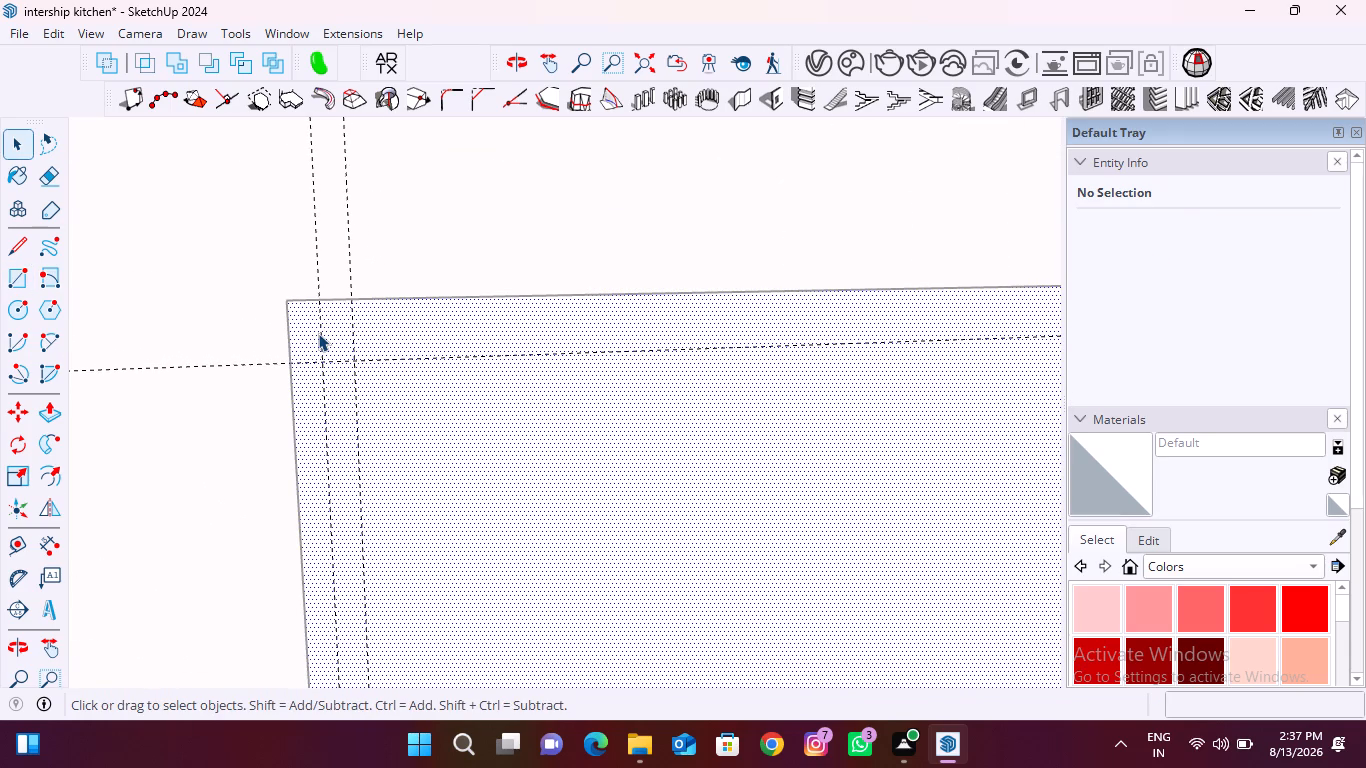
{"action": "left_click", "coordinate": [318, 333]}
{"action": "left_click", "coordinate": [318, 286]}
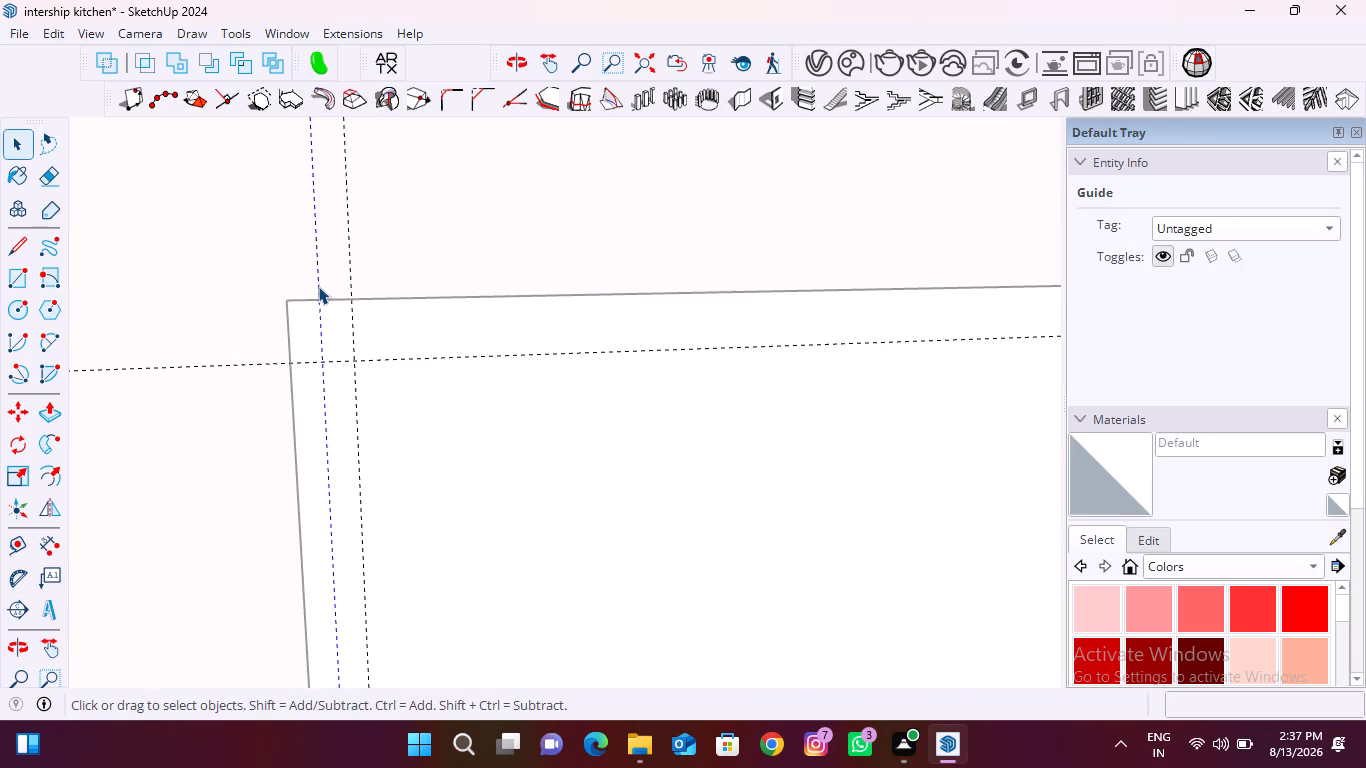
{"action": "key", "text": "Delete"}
Draw a 12 mm by 1030 mm rectangle down the bay panel's left edge, from its top corner to the bottom edge at the vertical guide.
{"action": "key", "text": "r"}
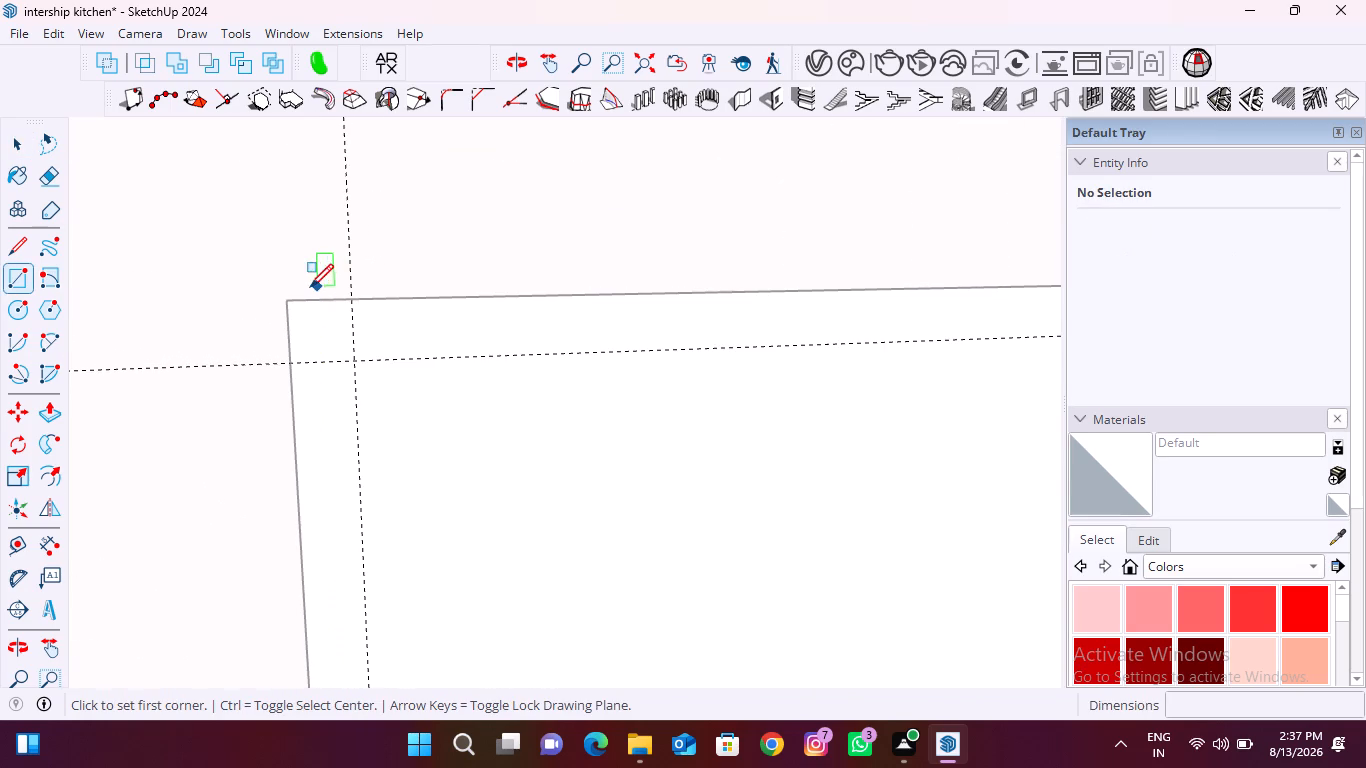
{"action": "left_click", "coordinate": [295, 301]}
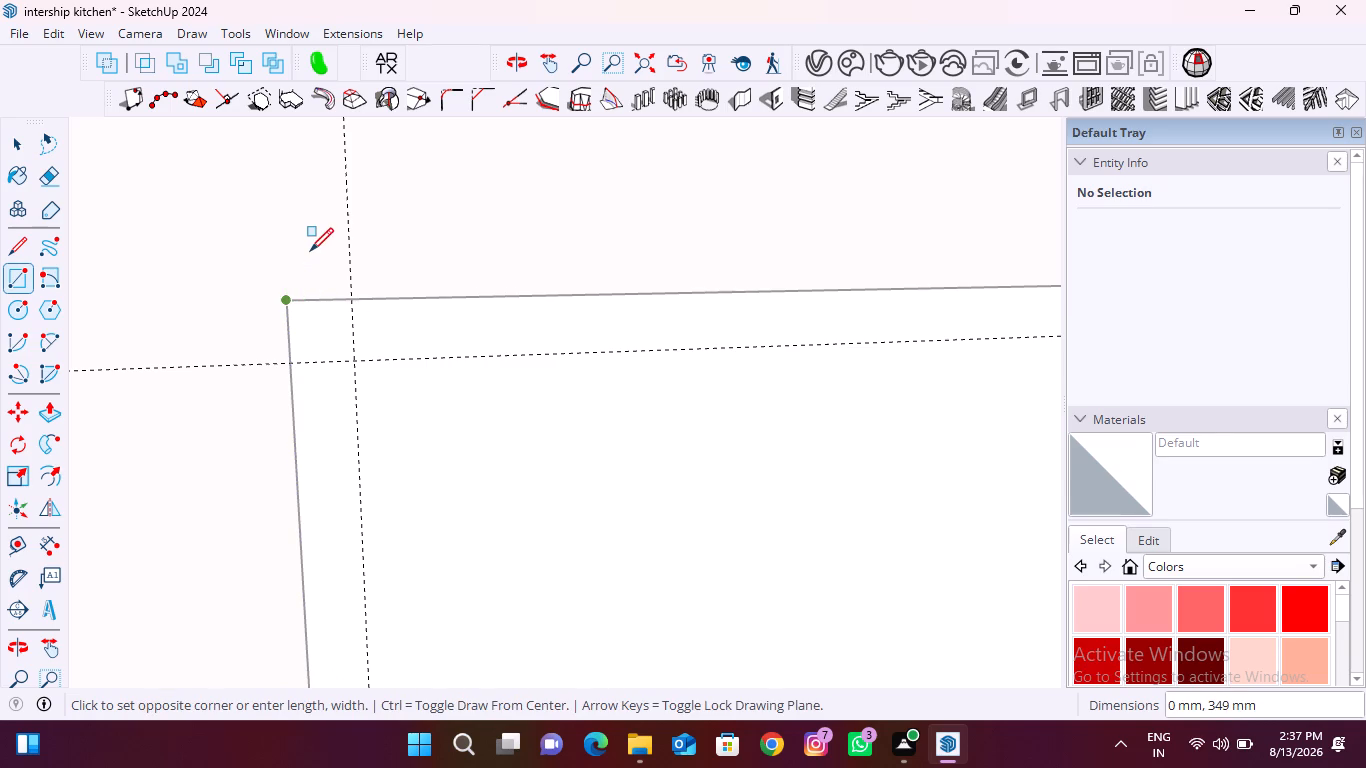
{"action": "scroll", "coordinate": [310, 251], "scroll_direction": "down", "scroll_amount": 20}
{"action": "scroll", "coordinate": [310, 251], "scroll_direction": "down", "scroll_amount": 14}
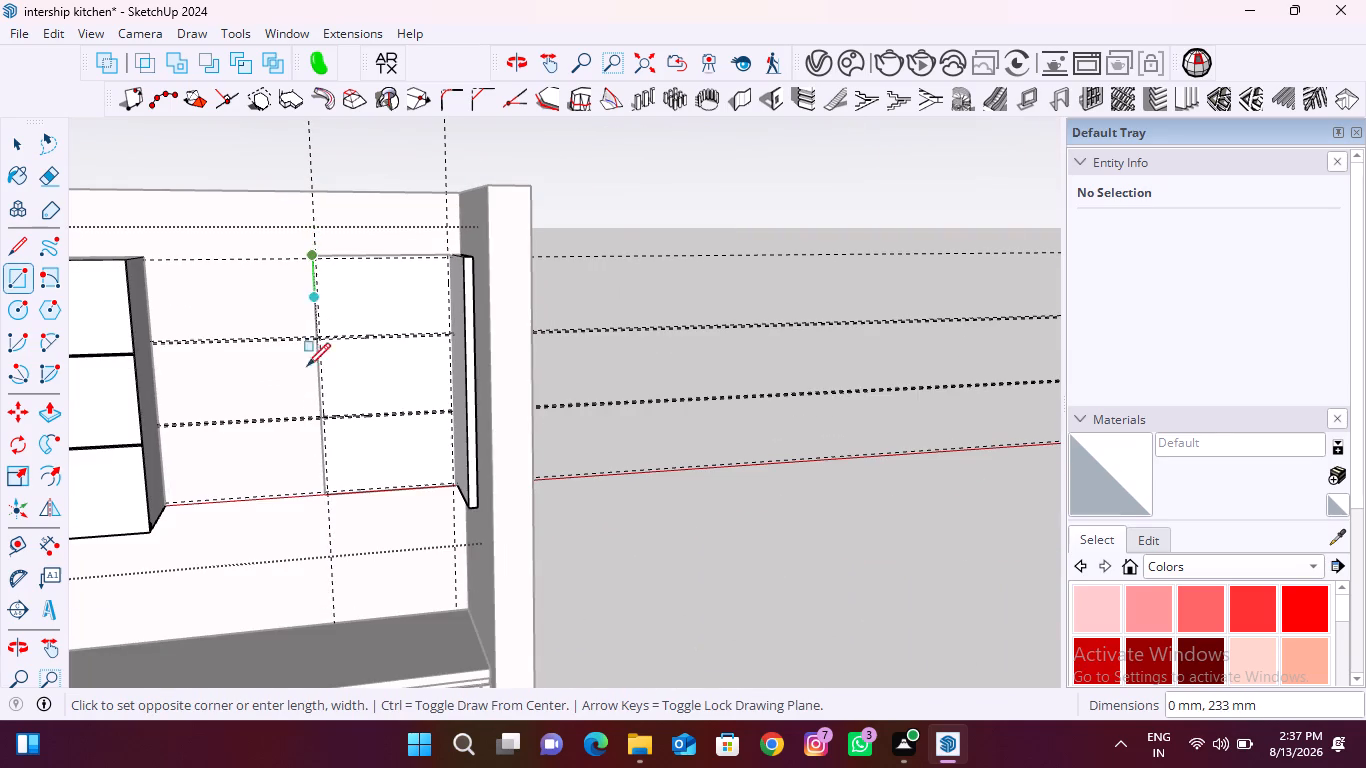
{"action": "scroll", "coordinate": [327, 513], "scroll_direction": "up", "scroll_amount": 20}
{"action": "scroll", "coordinate": [327, 513], "scroll_direction": "up", "scroll_amount": 1}
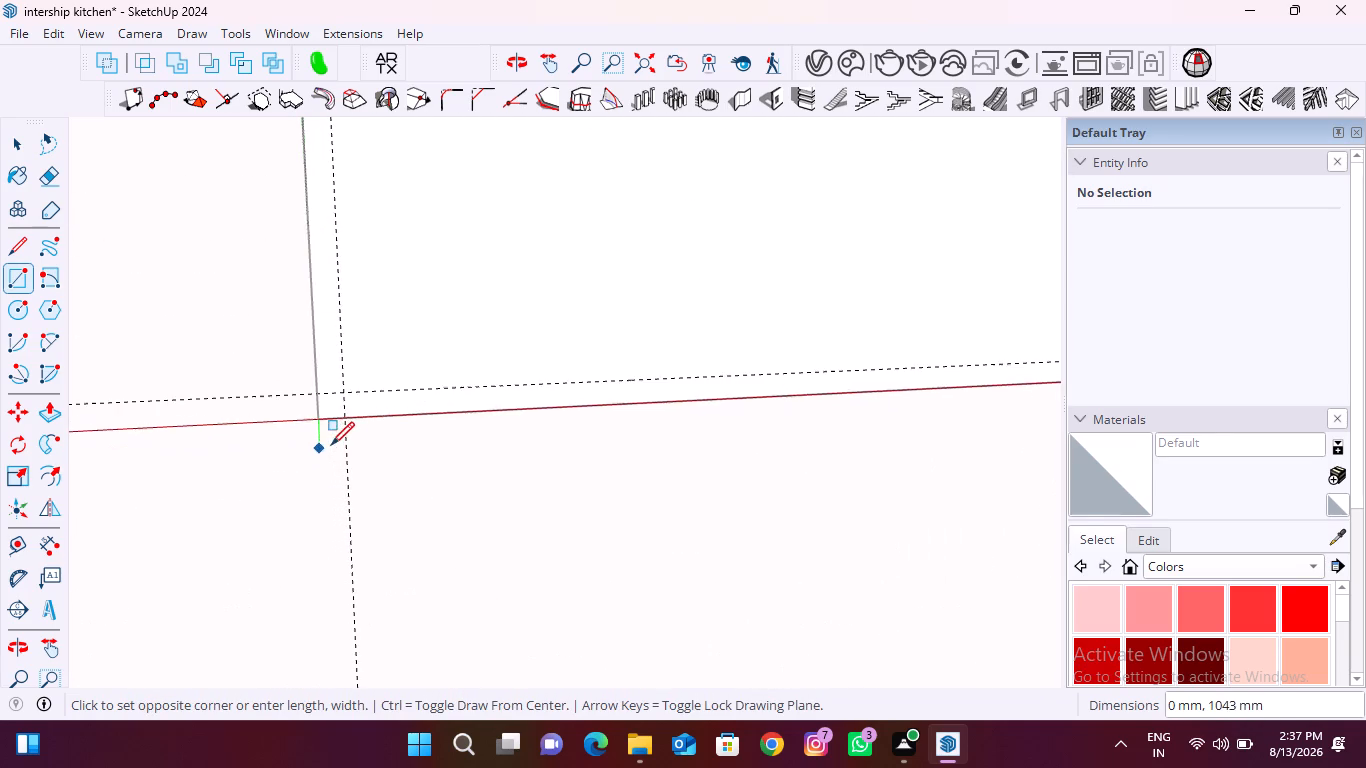
{"action": "scroll", "coordinate": [331, 445], "scroll_direction": "up", "scroll_amount": 14}
{"action": "middle_click_drag", "start_coordinate": [332, 381], "coordinate": [413, 528]}
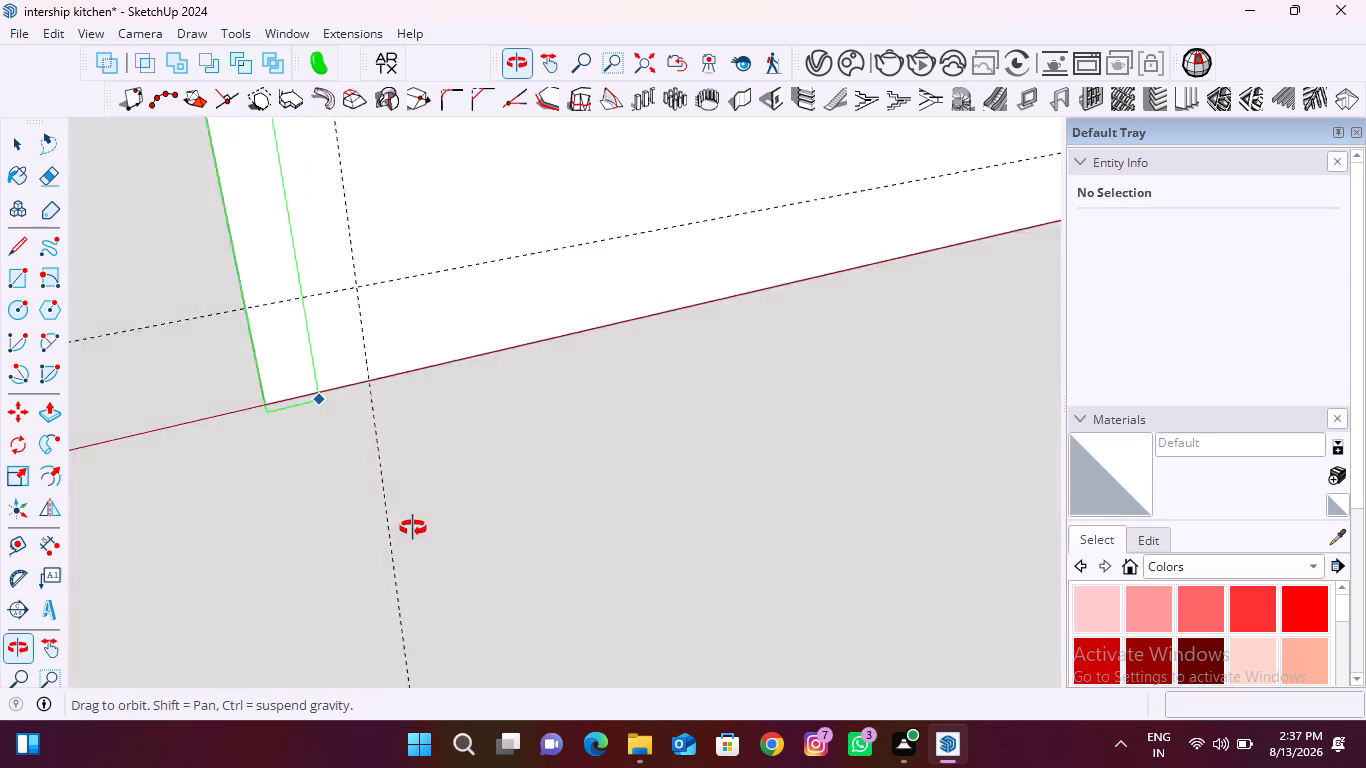
{"action": "middle_click_drag", "start_coordinate": [413, 528], "coordinate": [477, 585]}
{"action": "middle_click_drag", "start_coordinate": [285, 450], "coordinate": [478, 457]}
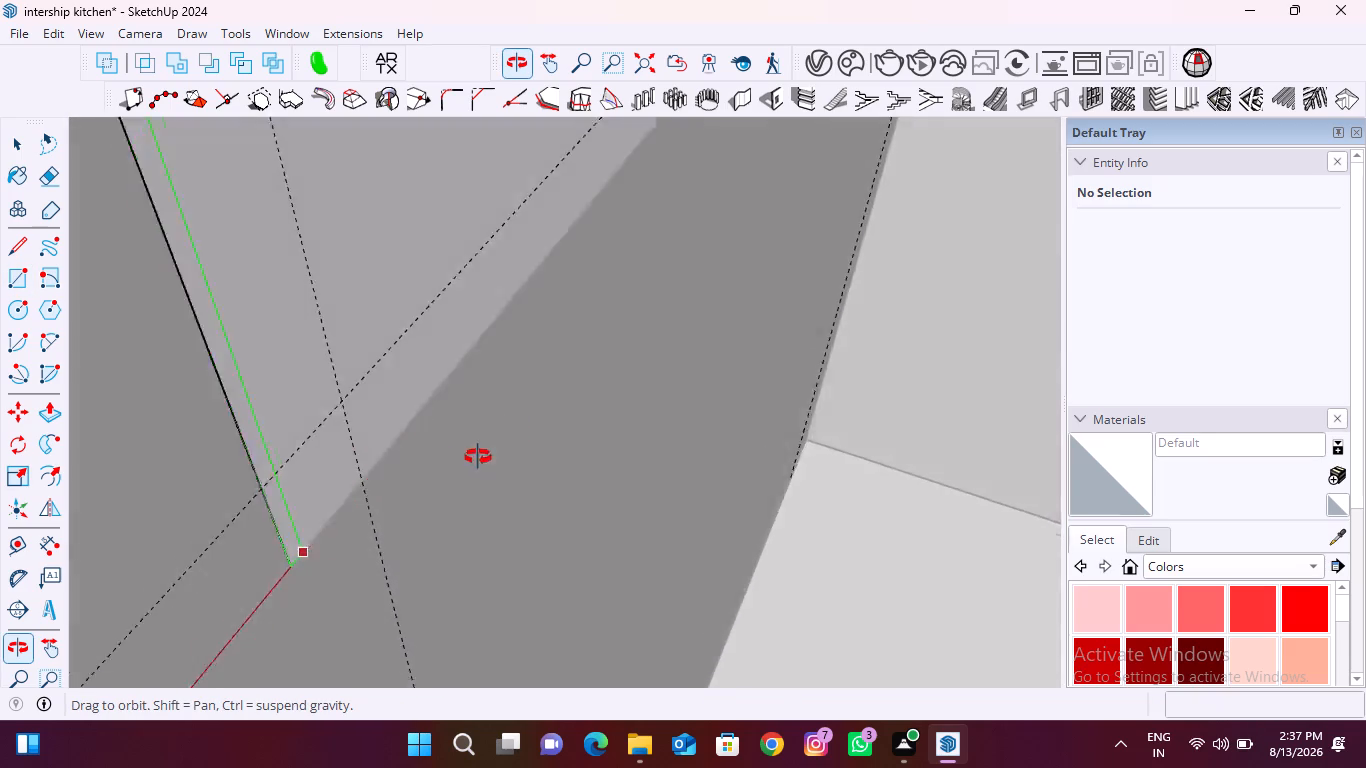
{"action": "middle_click_drag", "start_coordinate": [478, 457], "coordinate": [679, 164]}
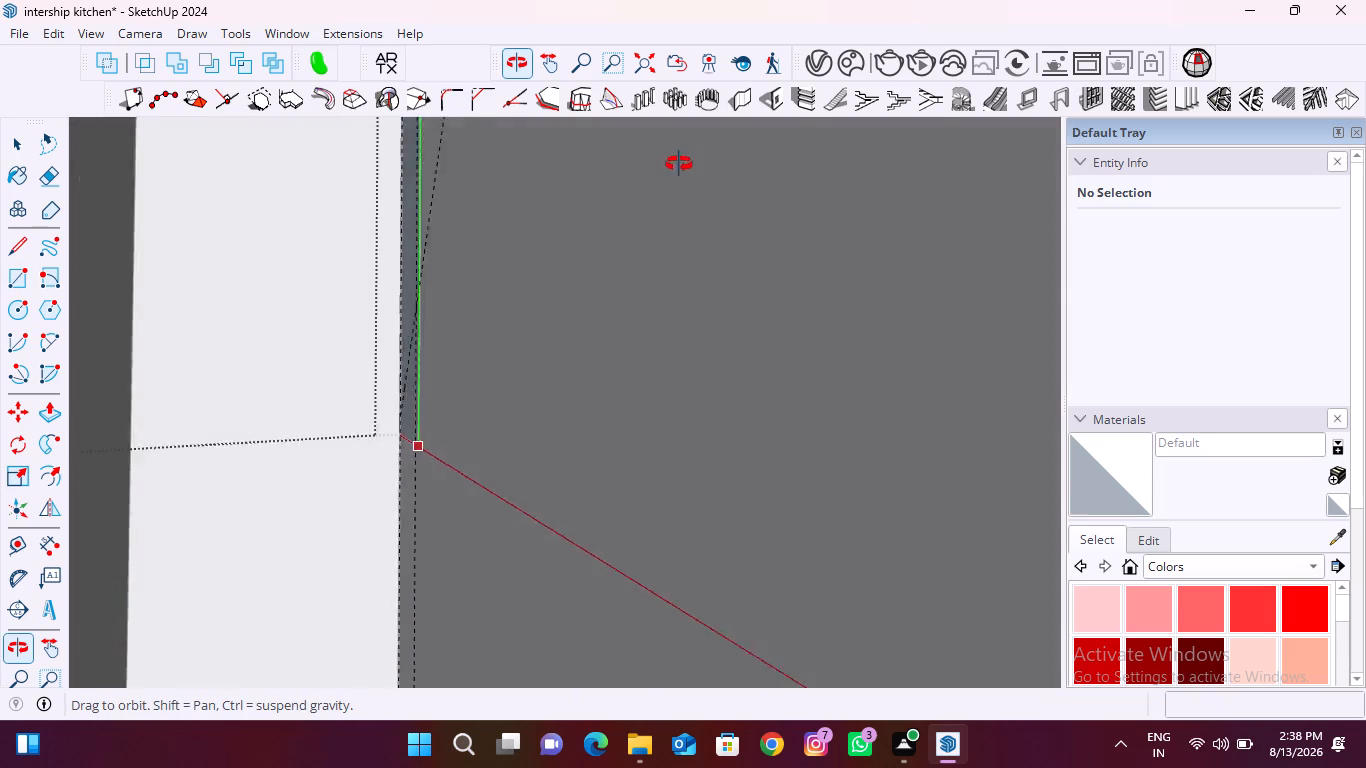
{"action": "middle_click_drag", "start_coordinate": [679, 164], "coordinate": [529, 176]}
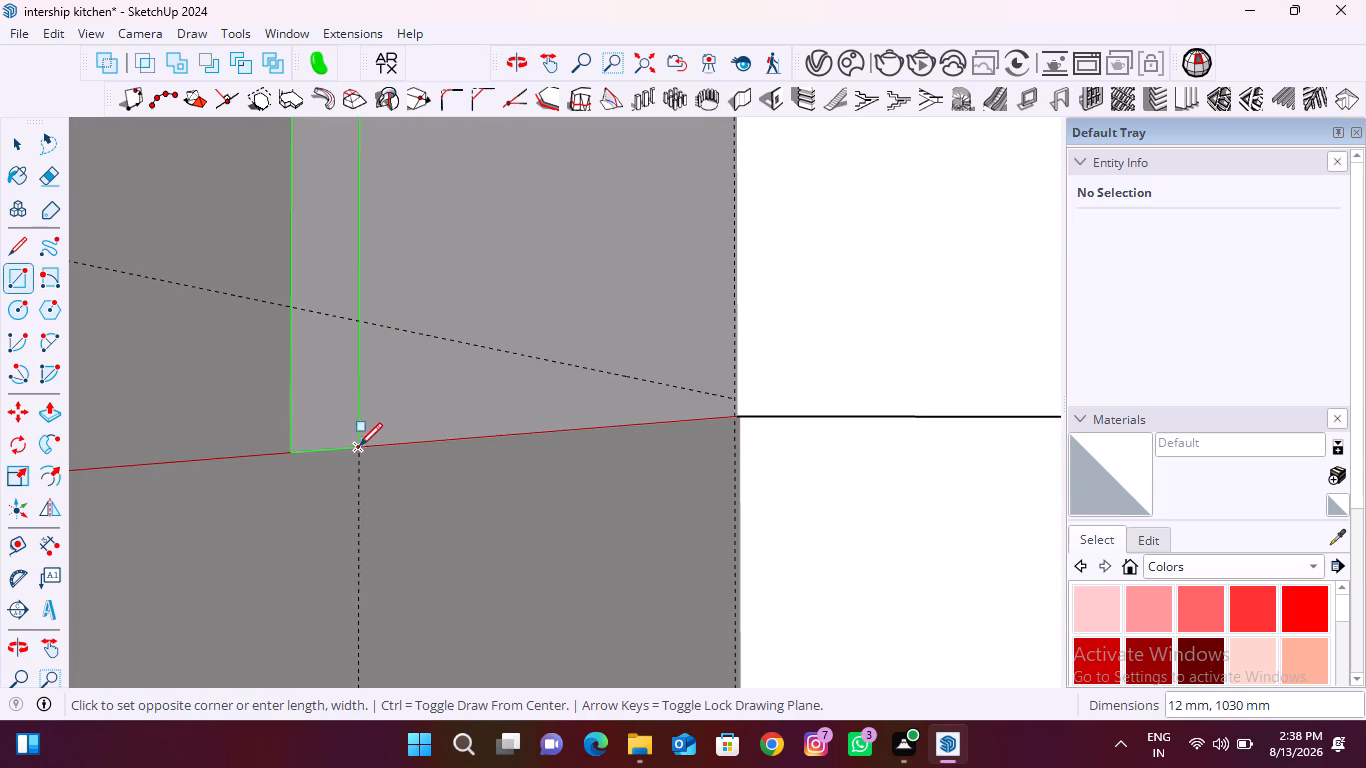
{"action": "left_click", "coordinate": [357, 452]}
Draw a 12 mm by 561 mm rectangle along the bay panel's bottom edge, from the left strip to the opposite bottom corner.
{"action": "left_click", "coordinate": [363, 325]}
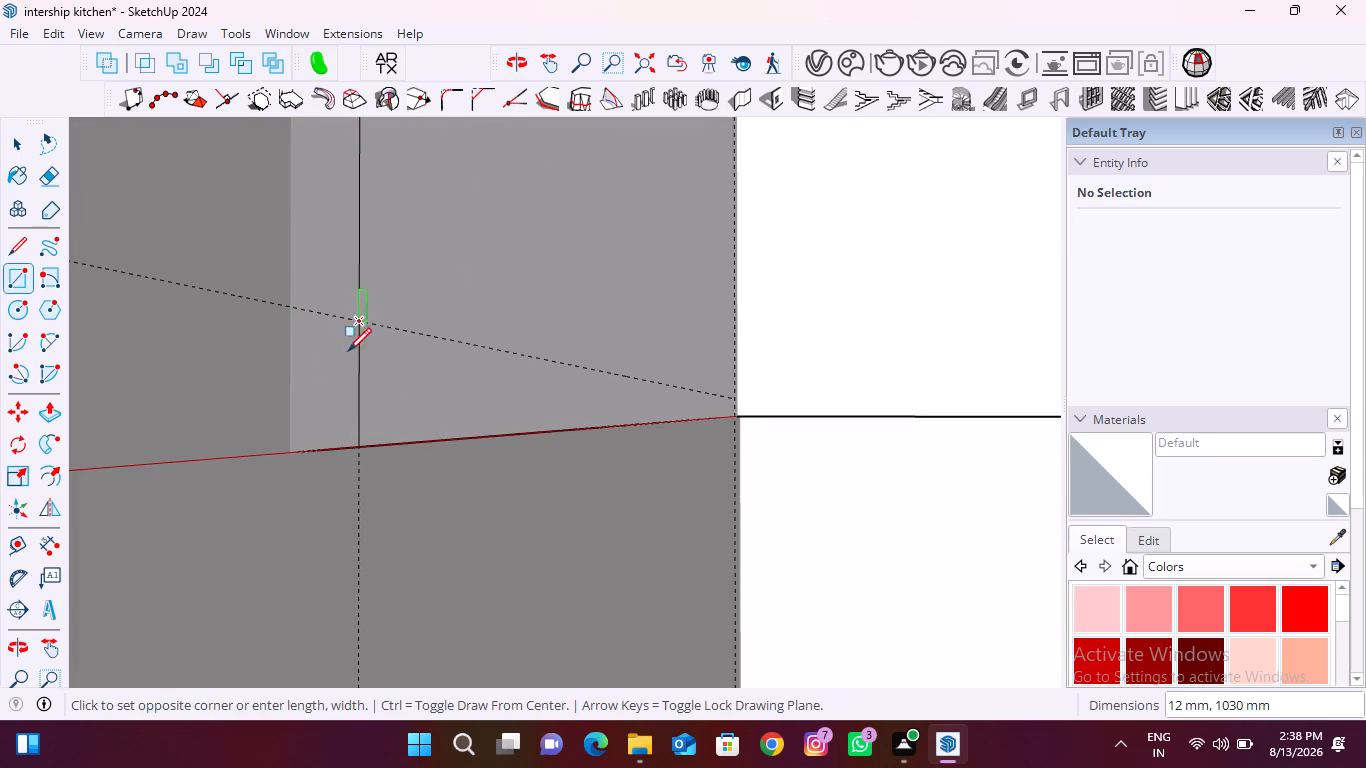
{"action": "scroll", "coordinate": [243, 420], "scroll_direction": "down", "scroll_amount": 20}
{"action": "scroll", "coordinate": [243, 420], "scroll_direction": "down", "scroll_amount": 4}
{"action": "middle_click_drag", "start_coordinate": [509, 419], "coordinate": [244, 486]}
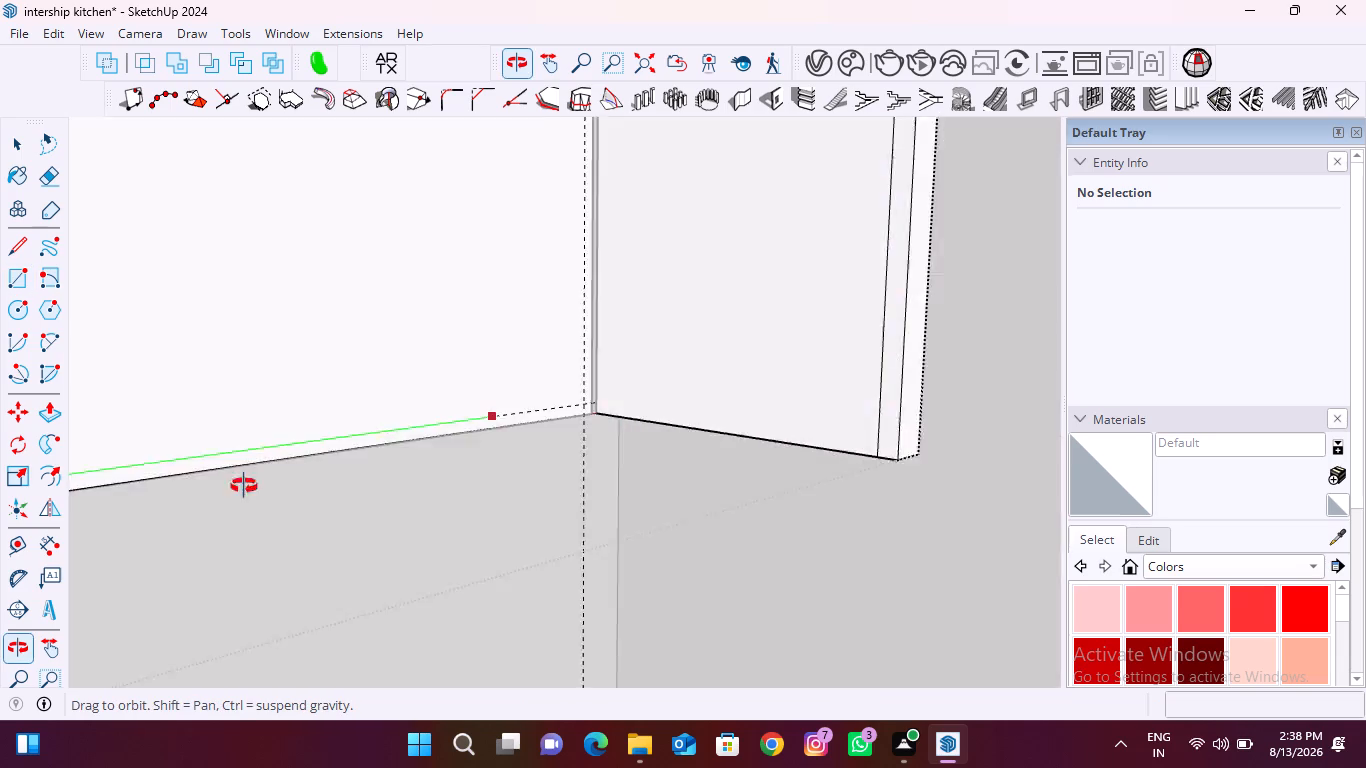
{"action": "middle_click_drag", "start_coordinate": [244, 486], "coordinate": [175, 500]}
{"action": "scroll", "coordinate": [619, 416], "scroll_direction": "up", "scroll_amount": 15}
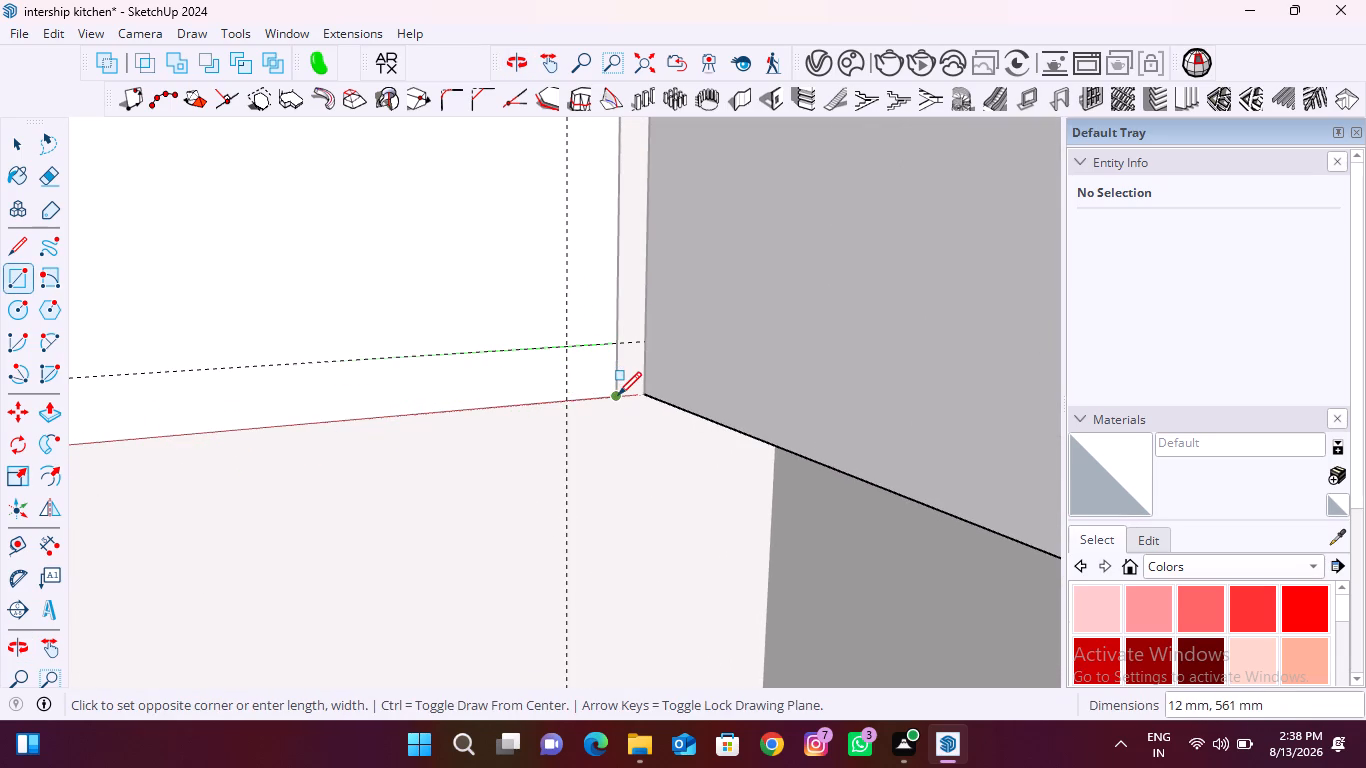
{"action": "left_click", "coordinate": [618, 395]}
Draw a rectangle about 12 mm by 1018 mm up the bay panel's right edge, from the bottom strip to the top edge.
{"action": "scroll", "coordinate": [537, 418], "scroll_direction": "down", "scroll_amount": 3}
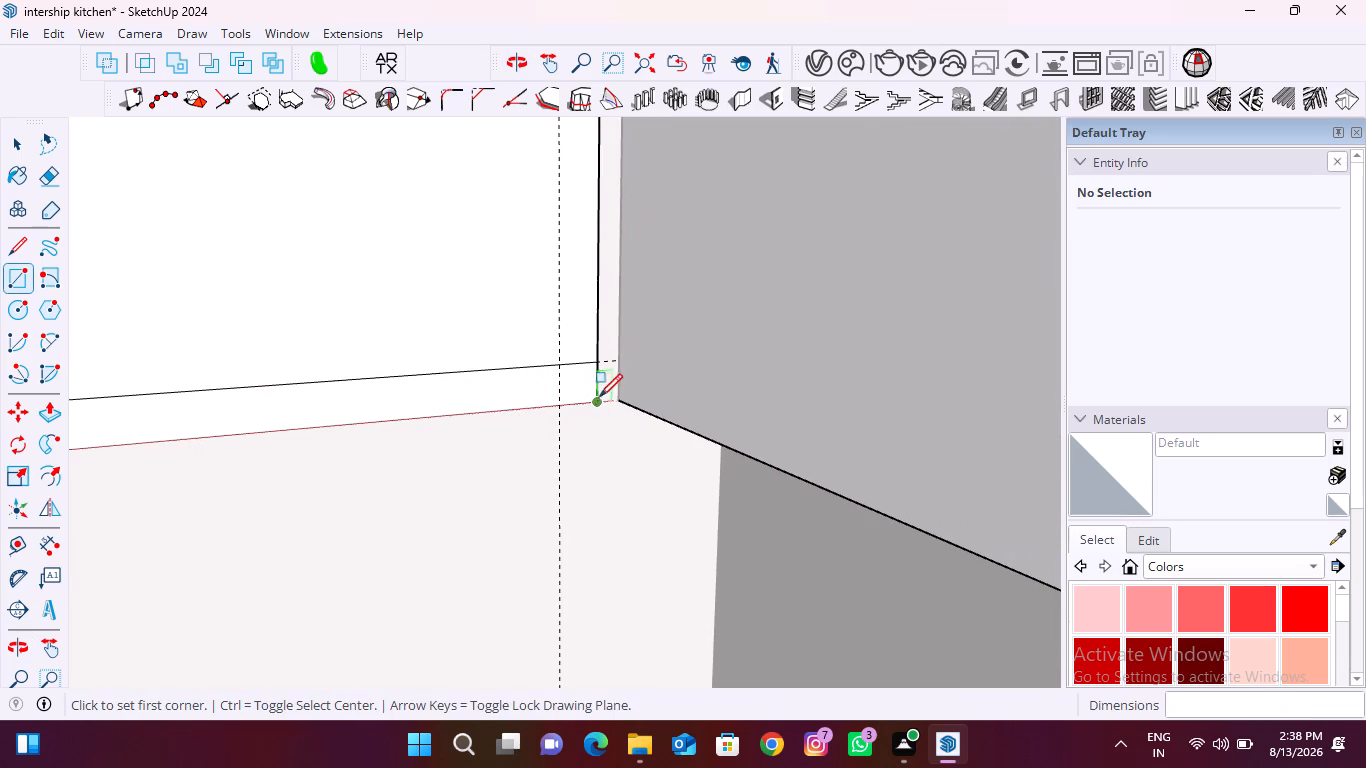
{"action": "left_click", "coordinate": [597, 362]}
{"action": "scroll", "coordinate": [515, 485], "scroll_direction": "down", "scroll_amount": 14}
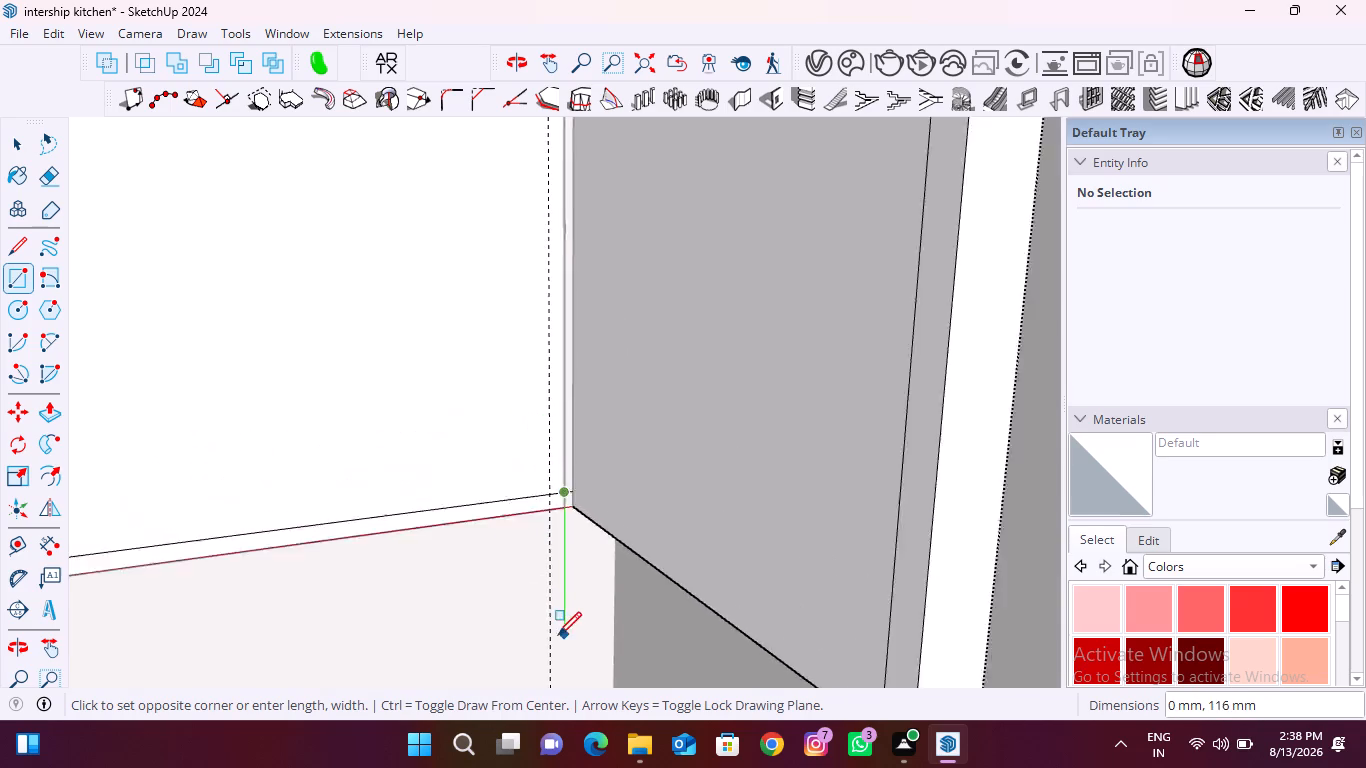
{"action": "scroll", "coordinate": [558, 635], "scroll_direction": "down", "scroll_amount": 9}
{"action": "scroll", "coordinate": [552, 138], "scroll_direction": "up", "scroll_amount": 4}
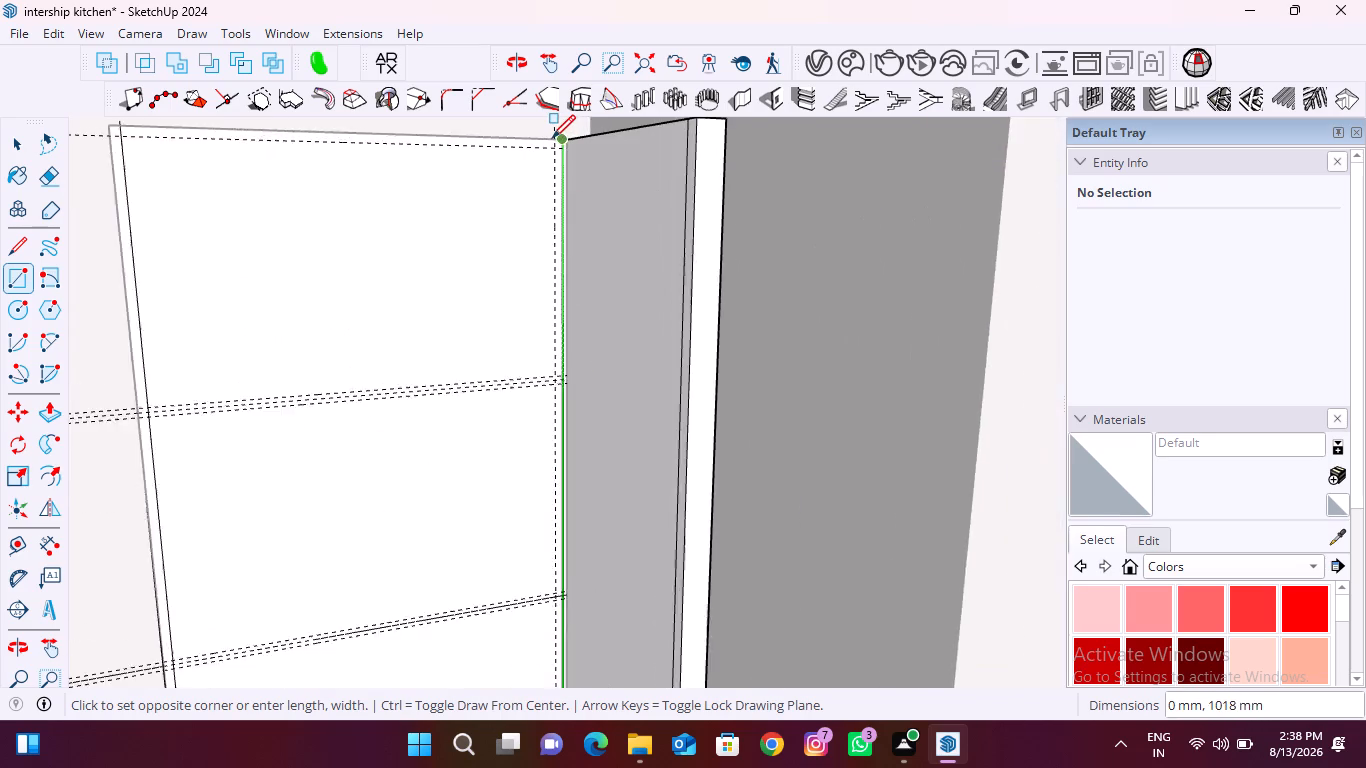
{"action": "scroll", "coordinate": [552, 138], "scroll_direction": "up", "scroll_amount": 20}
{"action": "scroll", "coordinate": [552, 138], "scroll_direction": "up", "scroll_amount": 1}
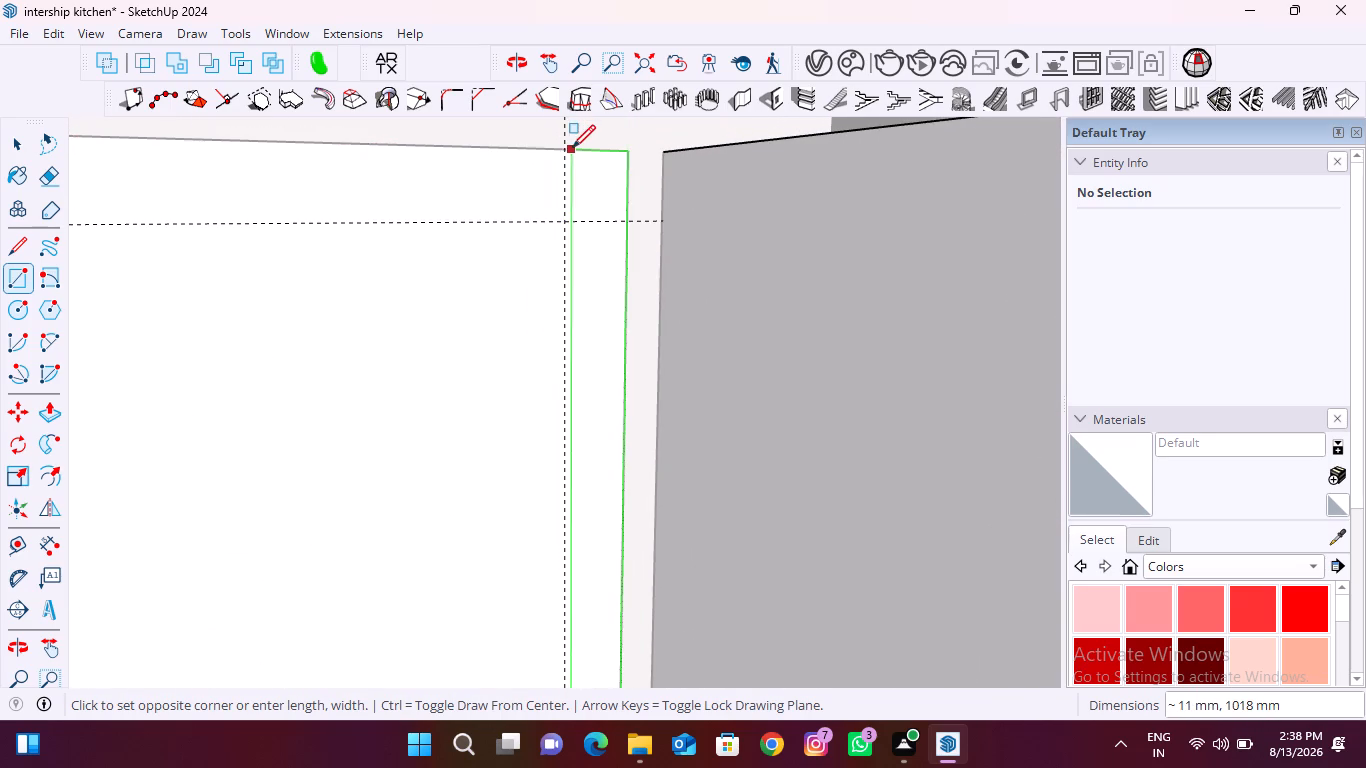
{"action": "left_click", "coordinate": [568, 150]}
Draw a 12 mm high rectangle along the bay panel's top edge, between the two vertical side strips.
{"action": "scroll", "coordinate": [603, 229], "scroll_direction": "down", "scroll_amount": 17}
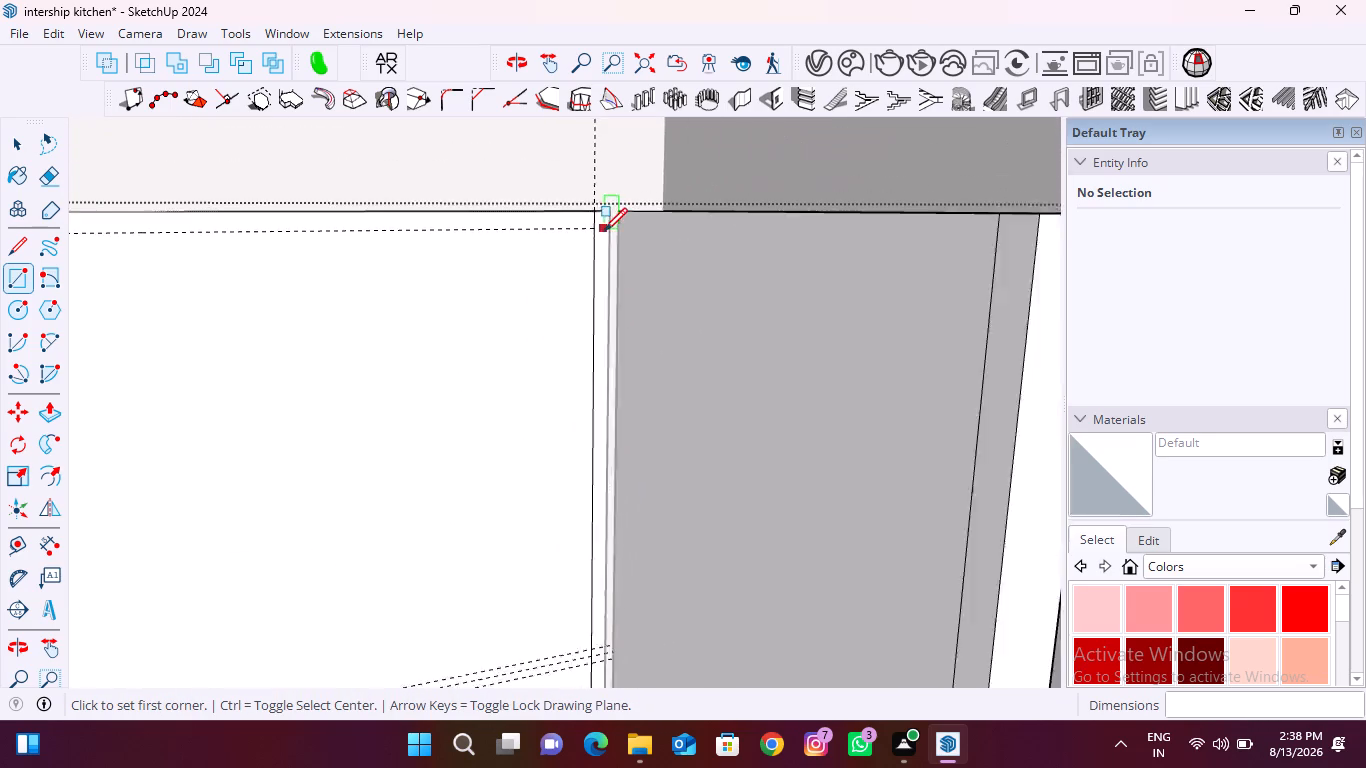
{"action": "scroll", "coordinate": [604, 231], "scroll_direction": "down", "scroll_amount": 8}
{"action": "scroll", "coordinate": [228, 247], "scroll_direction": "up", "scroll_amount": 8}
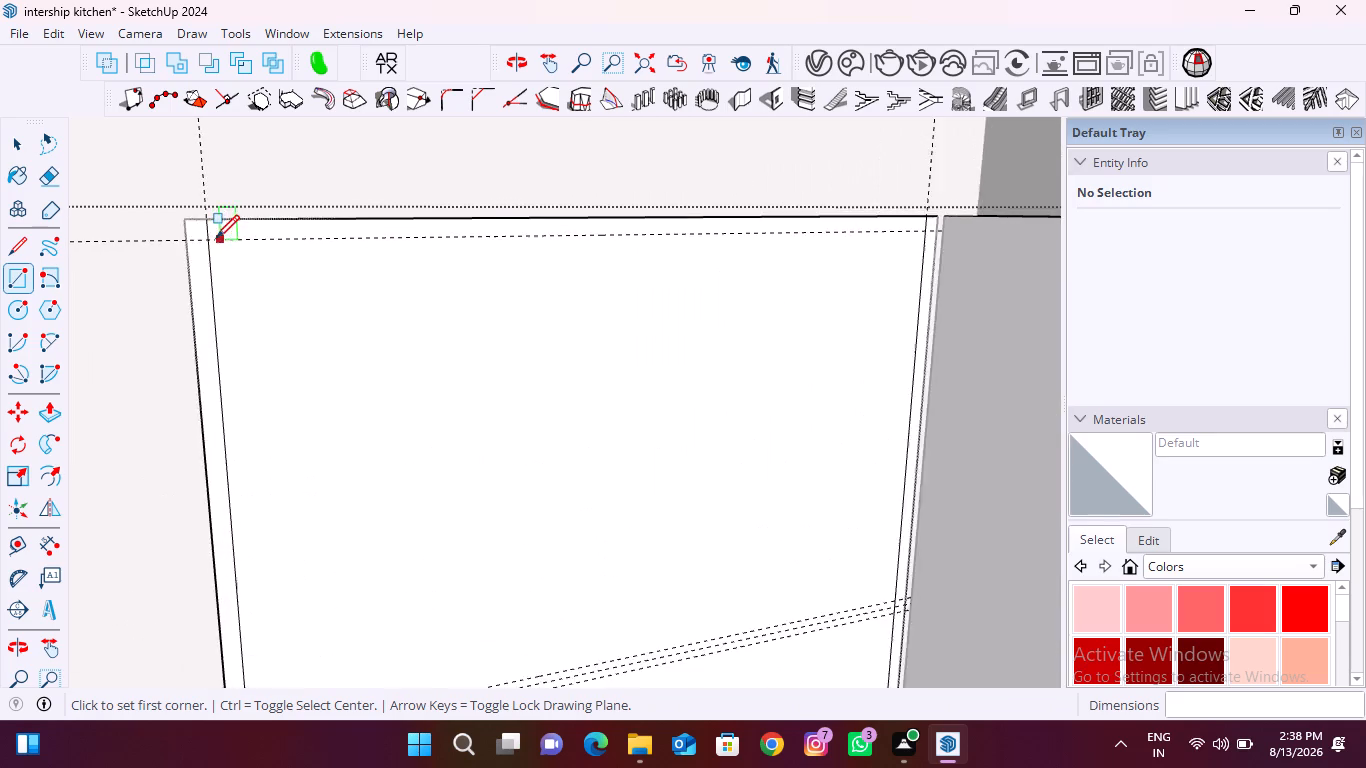
{"action": "scroll", "coordinate": [216, 238], "scroll_direction": "up", "scroll_amount": 4}
{"action": "left_click", "coordinate": [207, 215]}
{"action": "scroll", "coordinate": [189, 307], "scroll_direction": "down", "scroll_amount": 15}
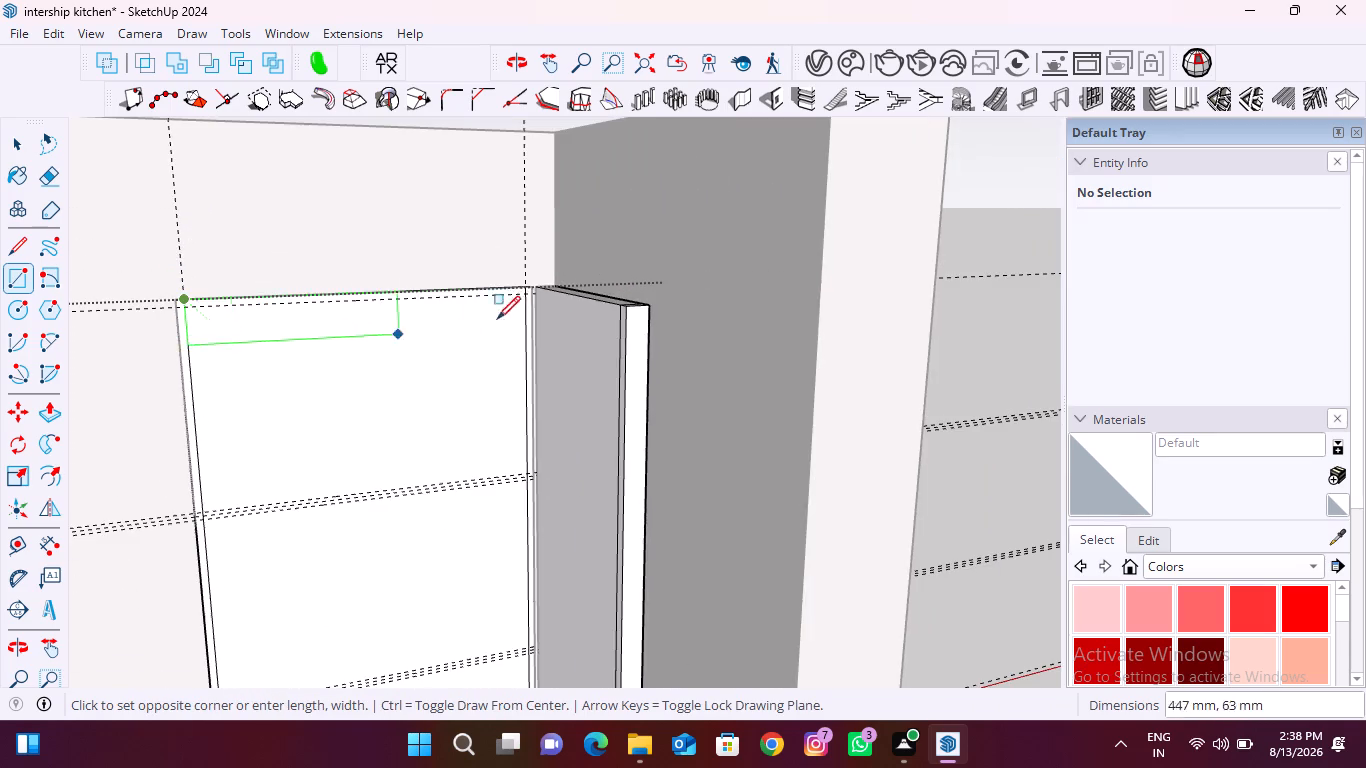
{"action": "scroll", "coordinate": [516, 290], "scroll_direction": "up", "scroll_amount": 15}
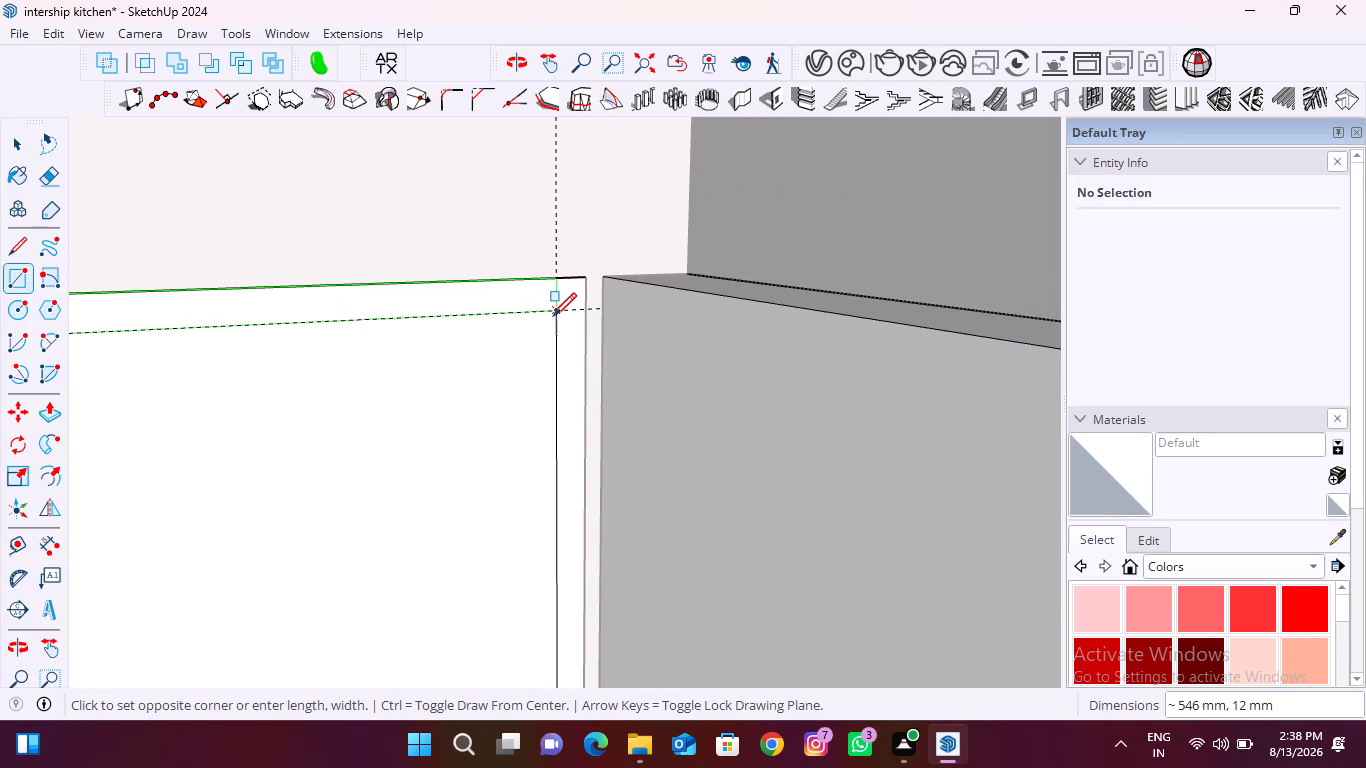
{"action": "left_click", "coordinate": [553, 316]}
Draw a 12 mm by 549 mm rectangle between the outer guides of the upper division, spanning the two side strips.
{"action": "scroll", "coordinate": [553, 288], "scroll_direction": "down", "scroll_amount": 20}
{"action": "scroll", "coordinate": [553, 288], "scroll_direction": "down", "scroll_amount": 2}
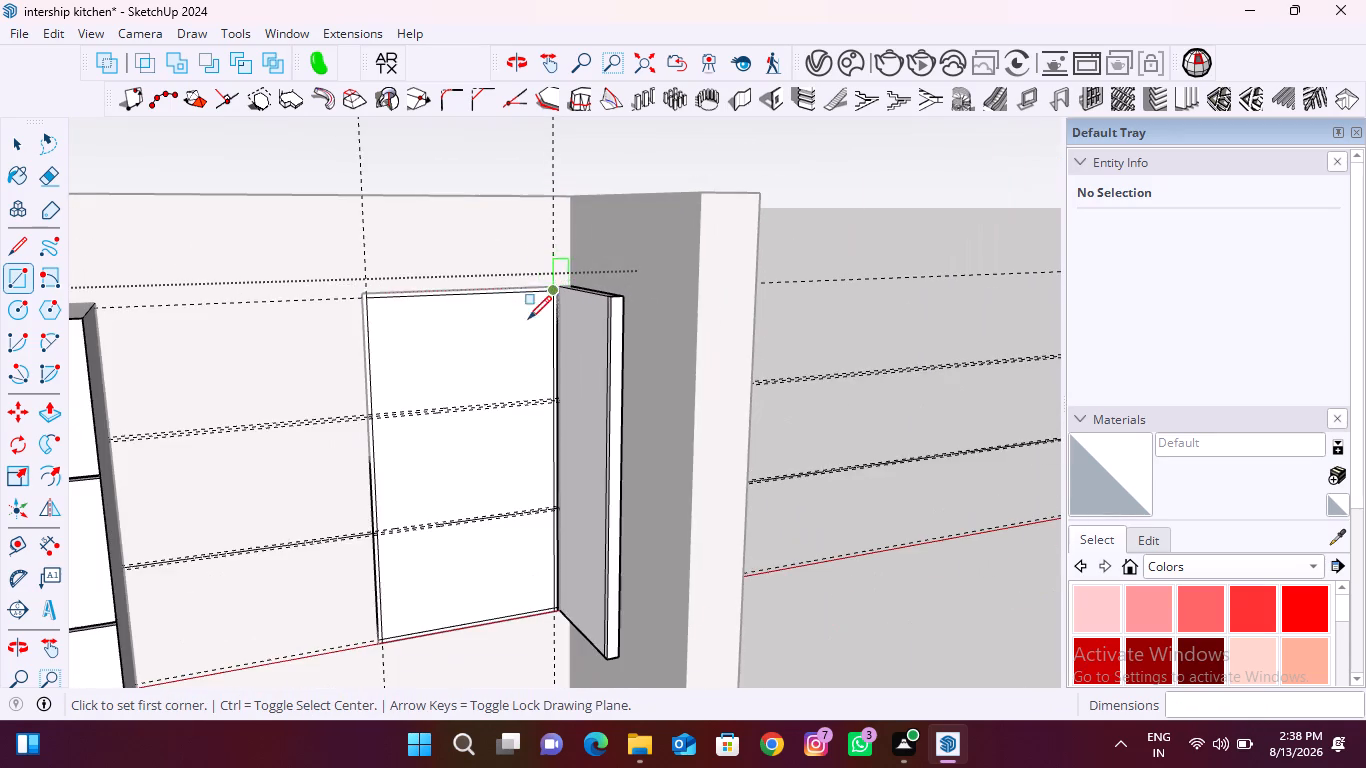
{"action": "scroll", "coordinate": [416, 415], "scroll_direction": "up", "scroll_amount": 6}
{"action": "scroll", "coordinate": [364, 435], "scroll_direction": "up", "scroll_amount": 17}
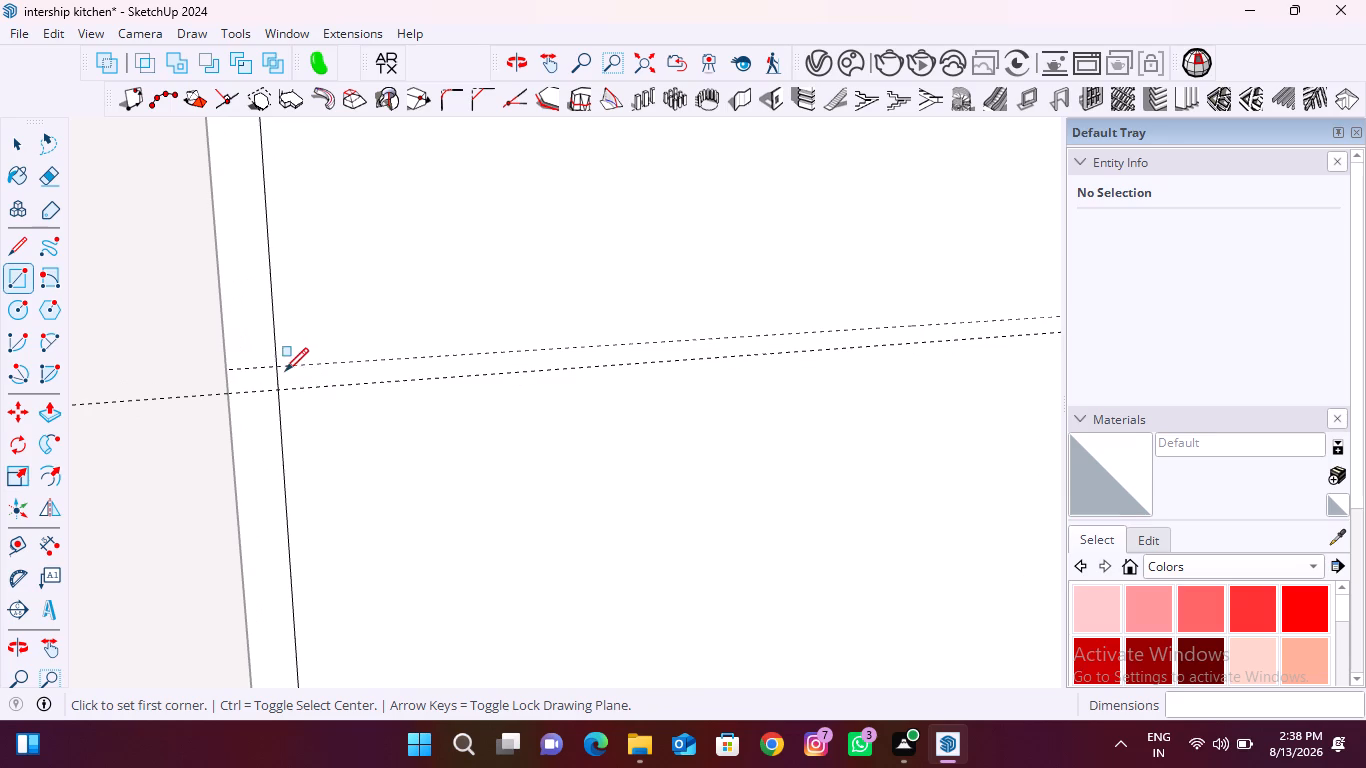
{"action": "scroll", "coordinate": [294, 444], "scroll_direction": "down", "scroll_amount": 10}
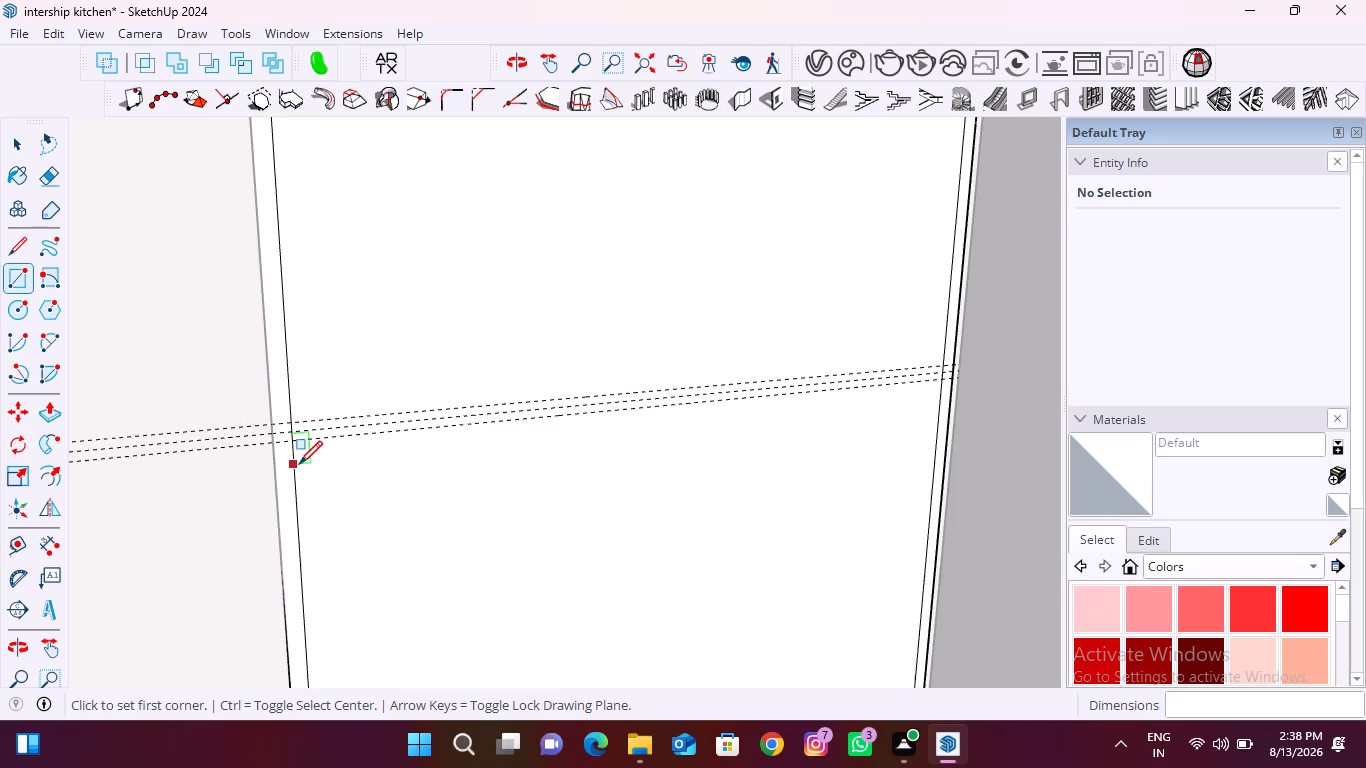
{"action": "scroll", "coordinate": [301, 441], "scroll_direction": "up", "scroll_amount": 5}
{"action": "left_click", "coordinate": [296, 441]}
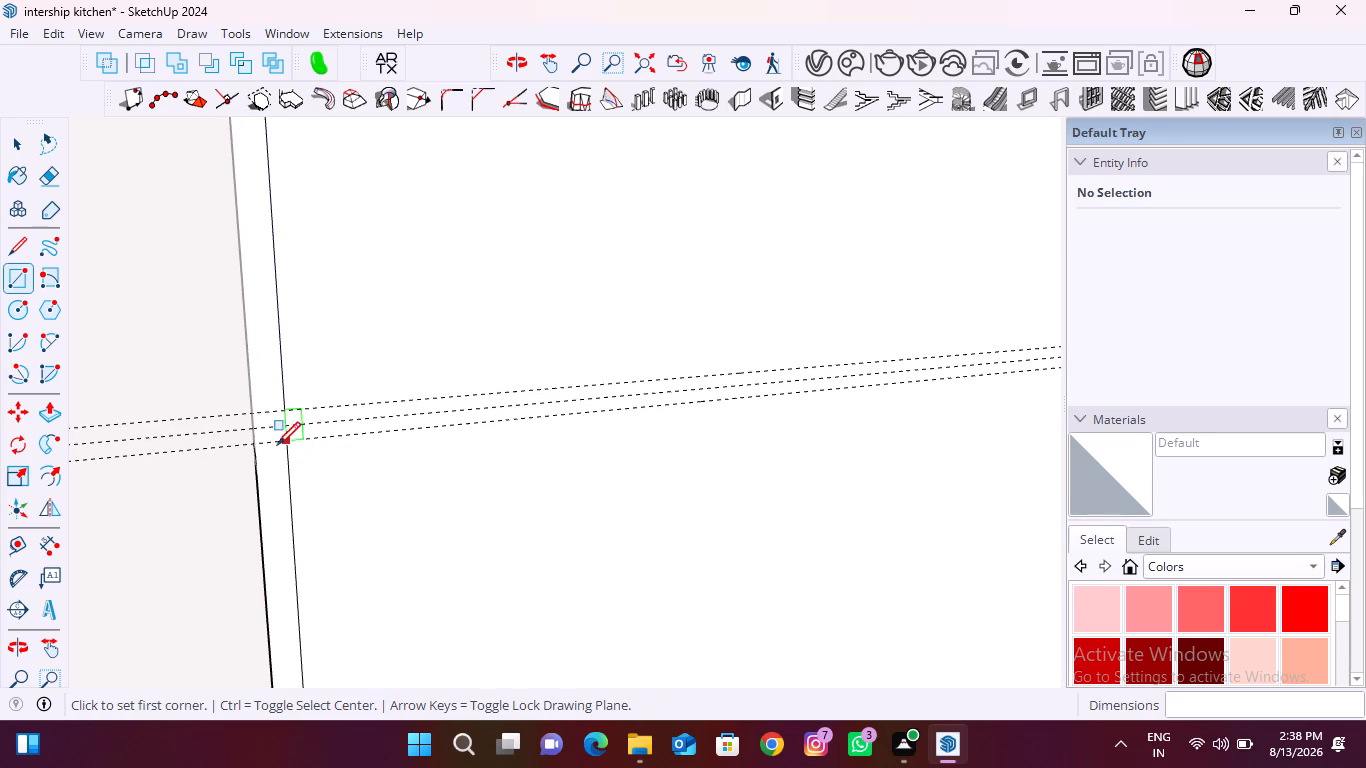
{"action": "scroll", "coordinate": [189, 495], "scroll_direction": "down", "scroll_amount": 10}
{"action": "scroll", "coordinate": [731, 420], "scroll_direction": "up", "scroll_amount": 8}
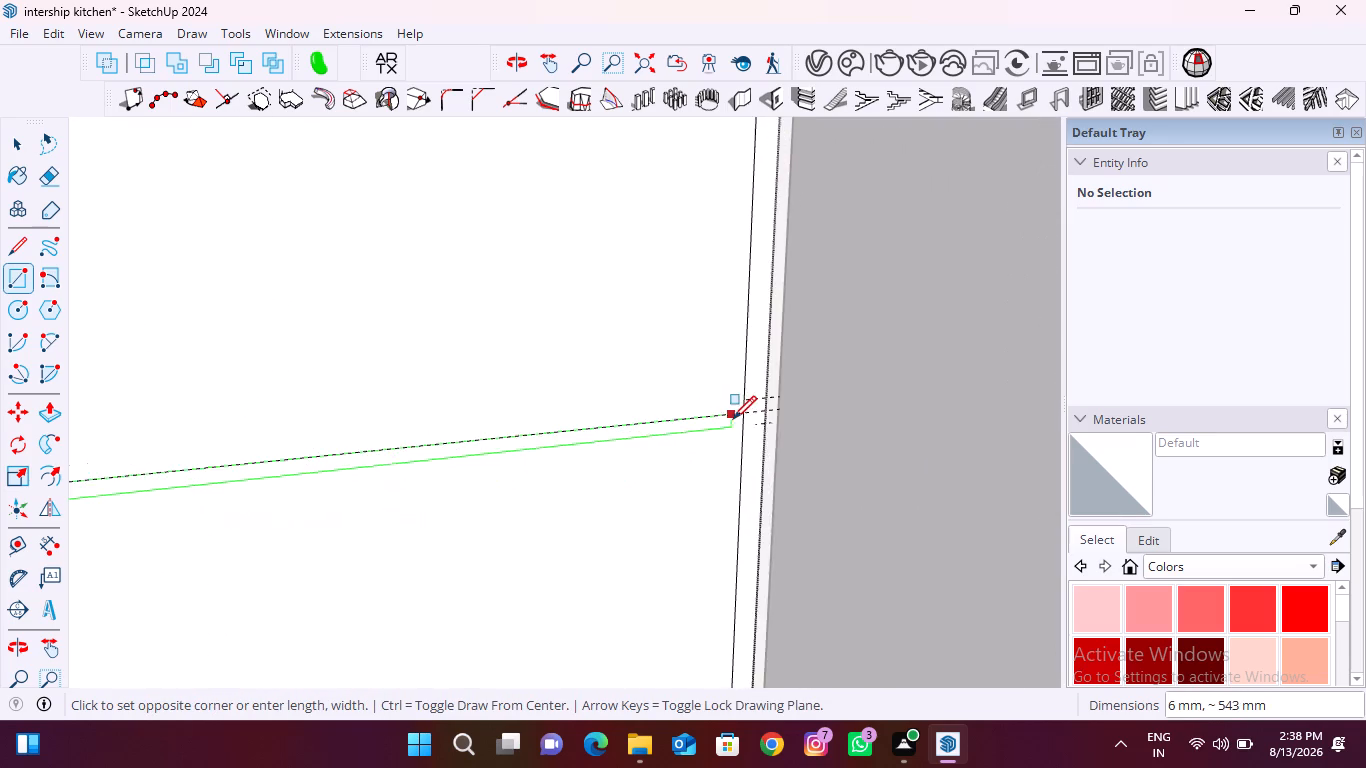
{"action": "scroll", "coordinate": [733, 419], "scroll_direction": "up", "scroll_amount": 3}
{"action": "scroll", "coordinate": [738, 416], "scroll_direction": "down", "scroll_amount": 4}
{"action": "left_click", "coordinate": [744, 406]}
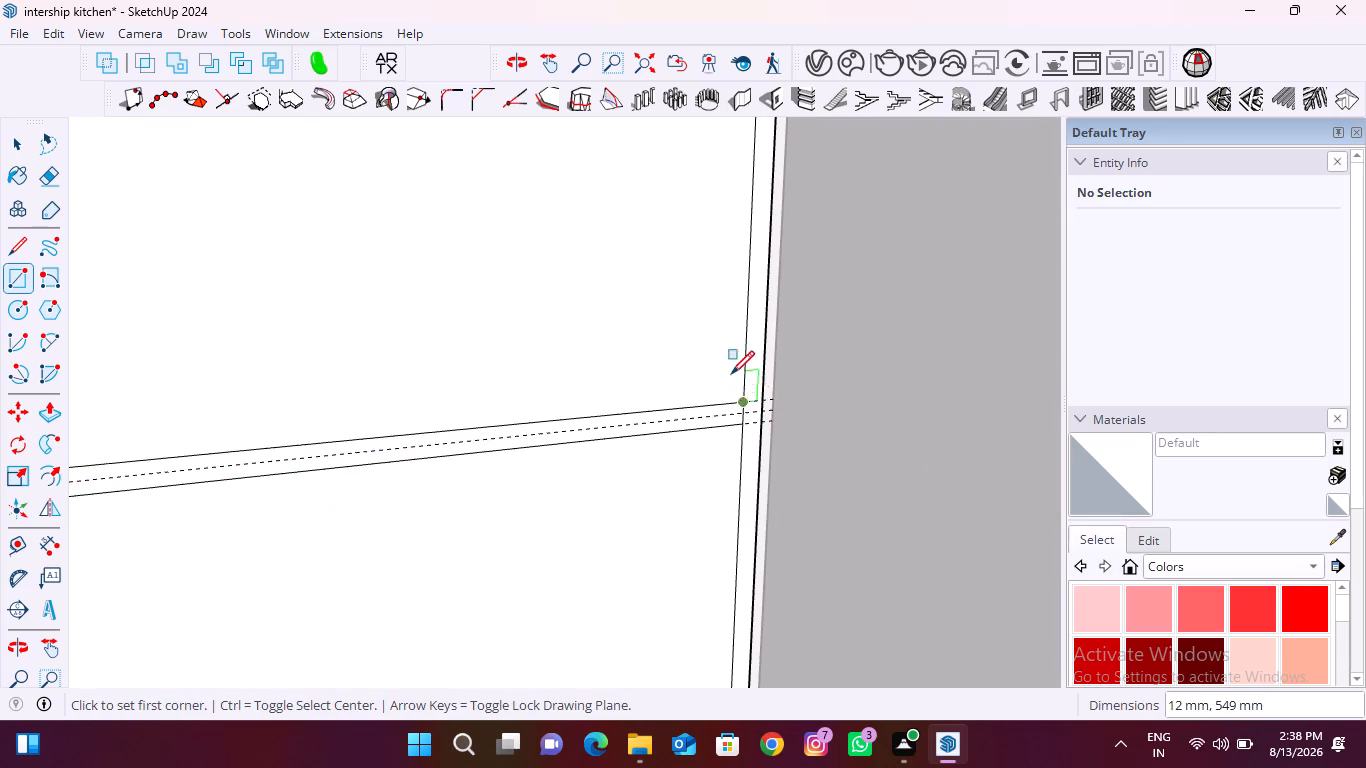
Draw a 12 mm by 549 mm rectangle between the outer guides of the lower division, spanning the two side strips.
{"action": "scroll", "coordinate": [726, 359], "scroll_direction": "down", "scroll_amount": 17}
{"action": "scroll", "coordinate": [537, 545], "scroll_direction": "up", "scroll_amount": 7}
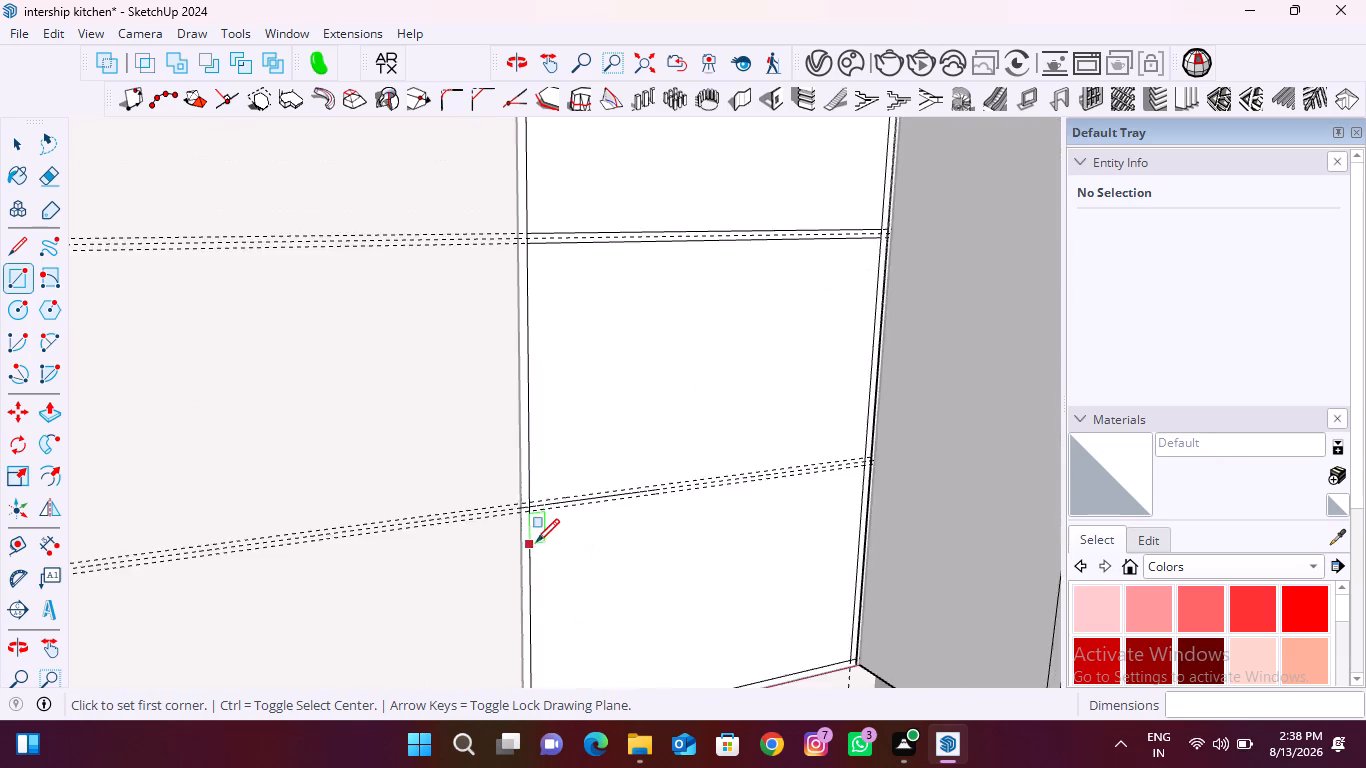
{"action": "scroll", "coordinate": [536, 542], "scroll_direction": "up", "scroll_amount": 8}
{"action": "left_click", "coordinate": [520, 479]}
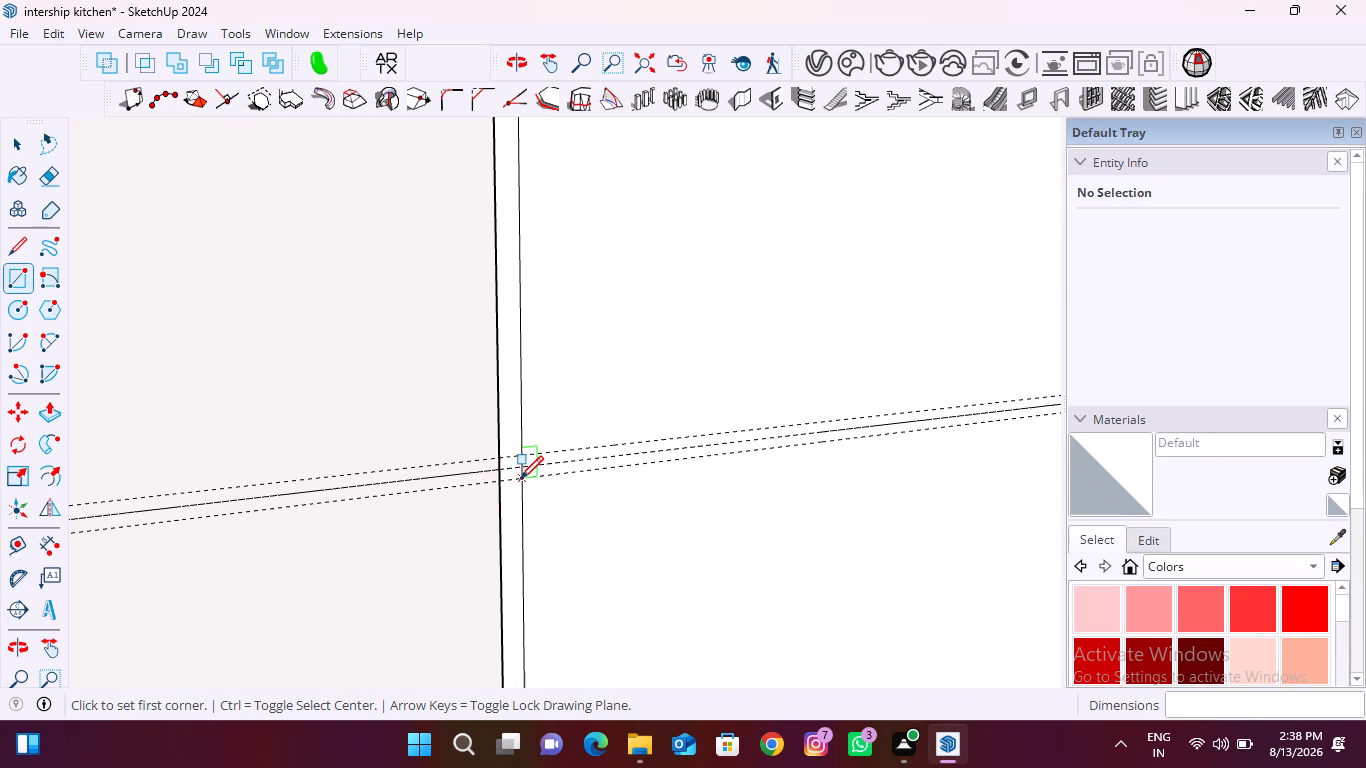
{"action": "scroll", "coordinate": [419, 519], "scroll_direction": "down", "scroll_amount": 13}
{"action": "scroll", "coordinate": [763, 469], "scroll_direction": "up", "scroll_amount": 20}
{"action": "scroll", "coordinate": [763, 469], "scroll_direction": "up", "scroll_amount": 2}
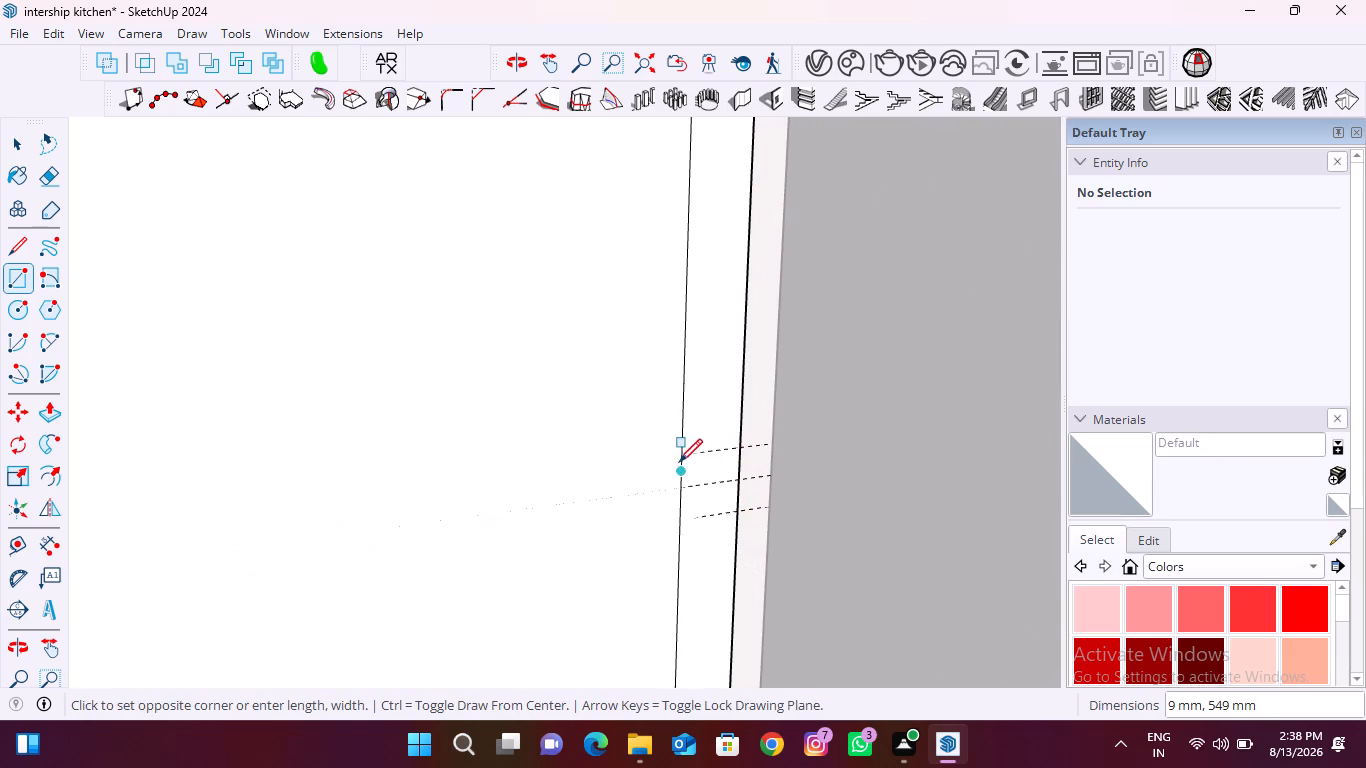
{"action": "left_click", "coordinate": [683, 456]}
Delete all construction guides from the model.
{"action": "scroll", "coordinate": [699, 428], "scroll_direction": "down", "scroll_amount": 4}
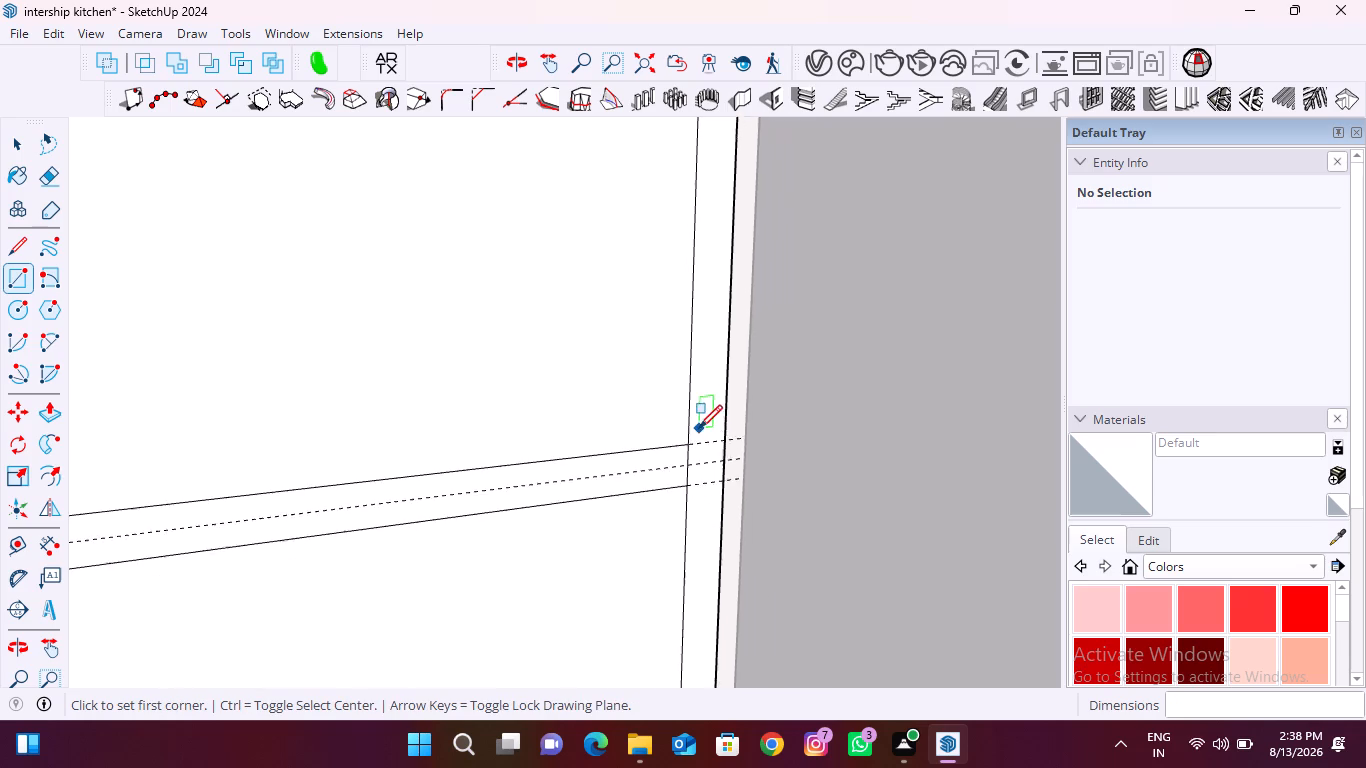
{"action": "scroll", "coordinate": [699, 428], "scroll_direction": "down", "scroll_amount": 20}
{"action": "scroll", "coordinate": [699, 428], "scroll_direction": "down", "scroll_amount": 4}
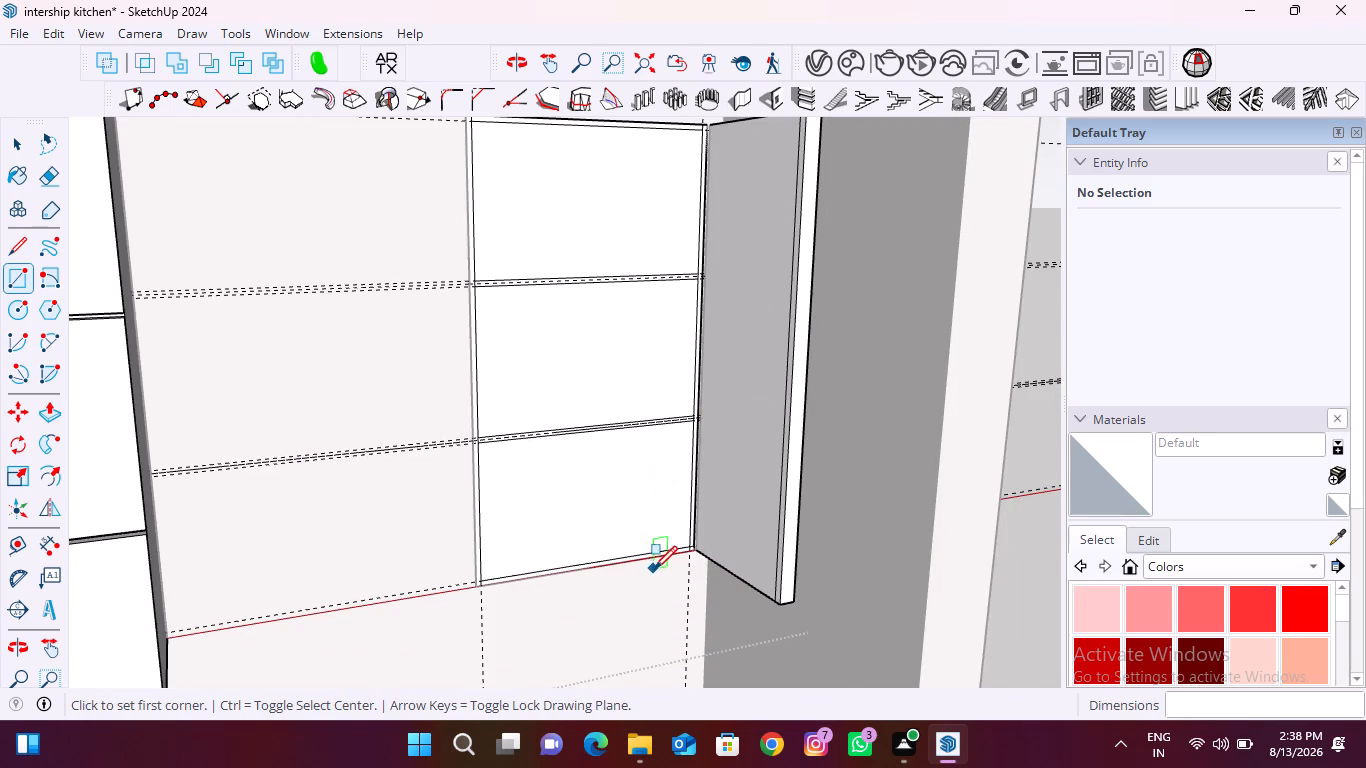
{"action": "key", "text": "space"}
{"action": "left_click", "coordinate": [44, 27]}
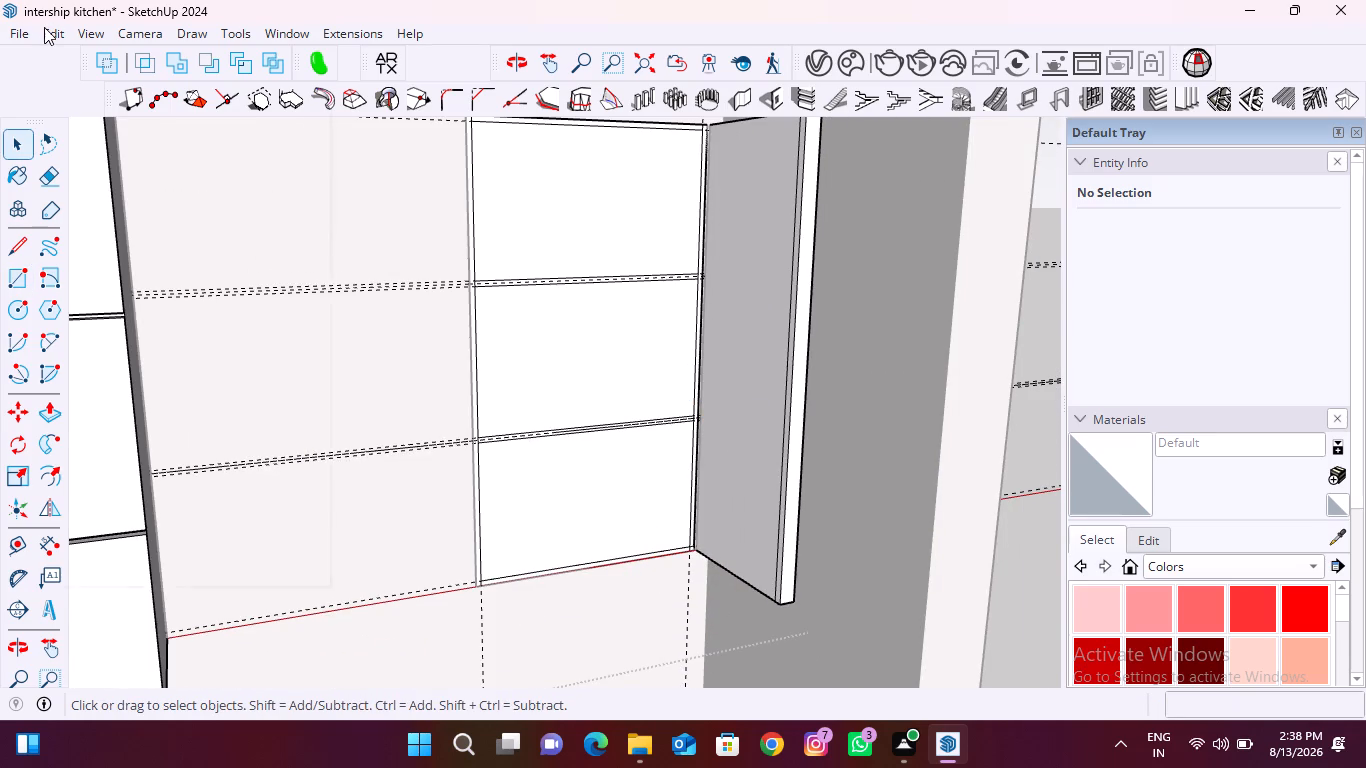
{"action": "left_click", "coordinate": [166, 244]}
{"action": "scroll", "coordinate": [310, 317], "scroll_direction": "down", "scroll_amount": 6}
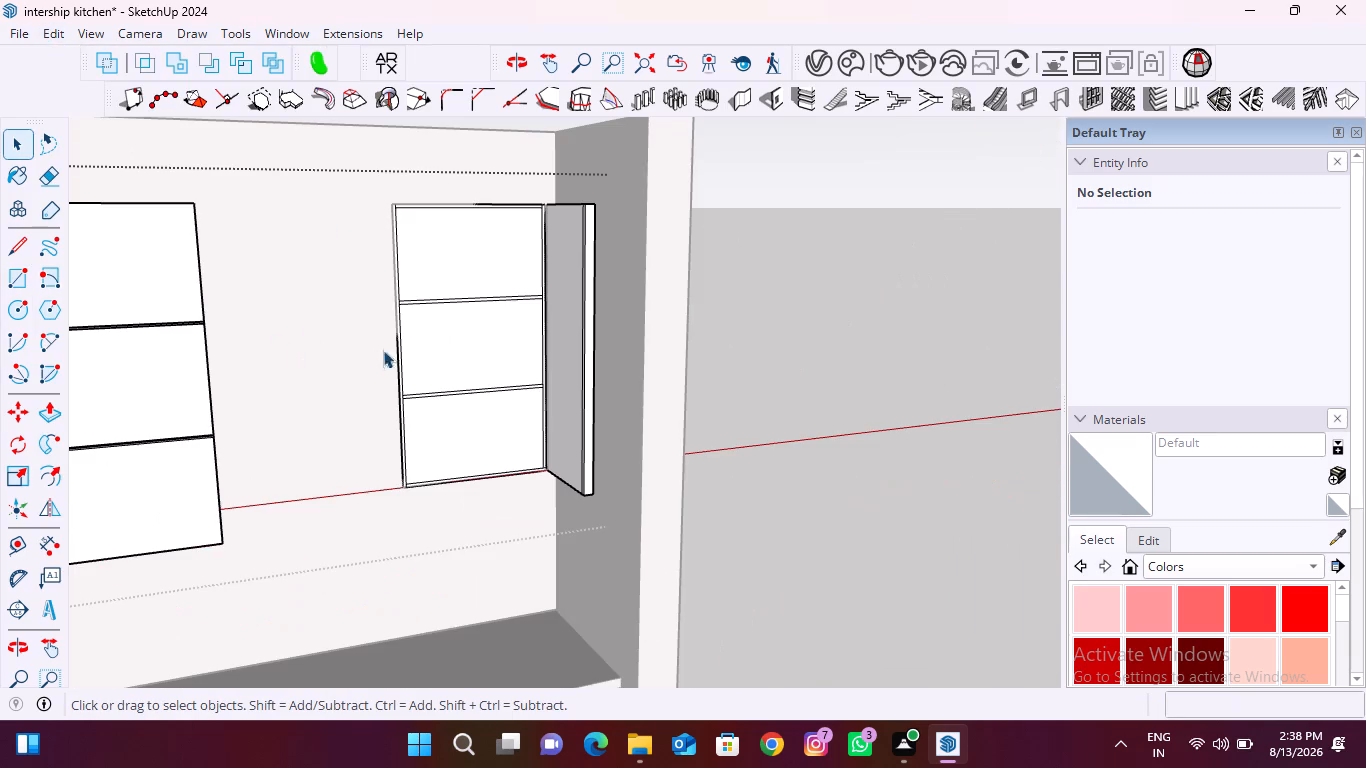
Erase the short line segments separating the top strip from the side strips at both top corners of the bay panel.
{"action": "key", "text": "r"}
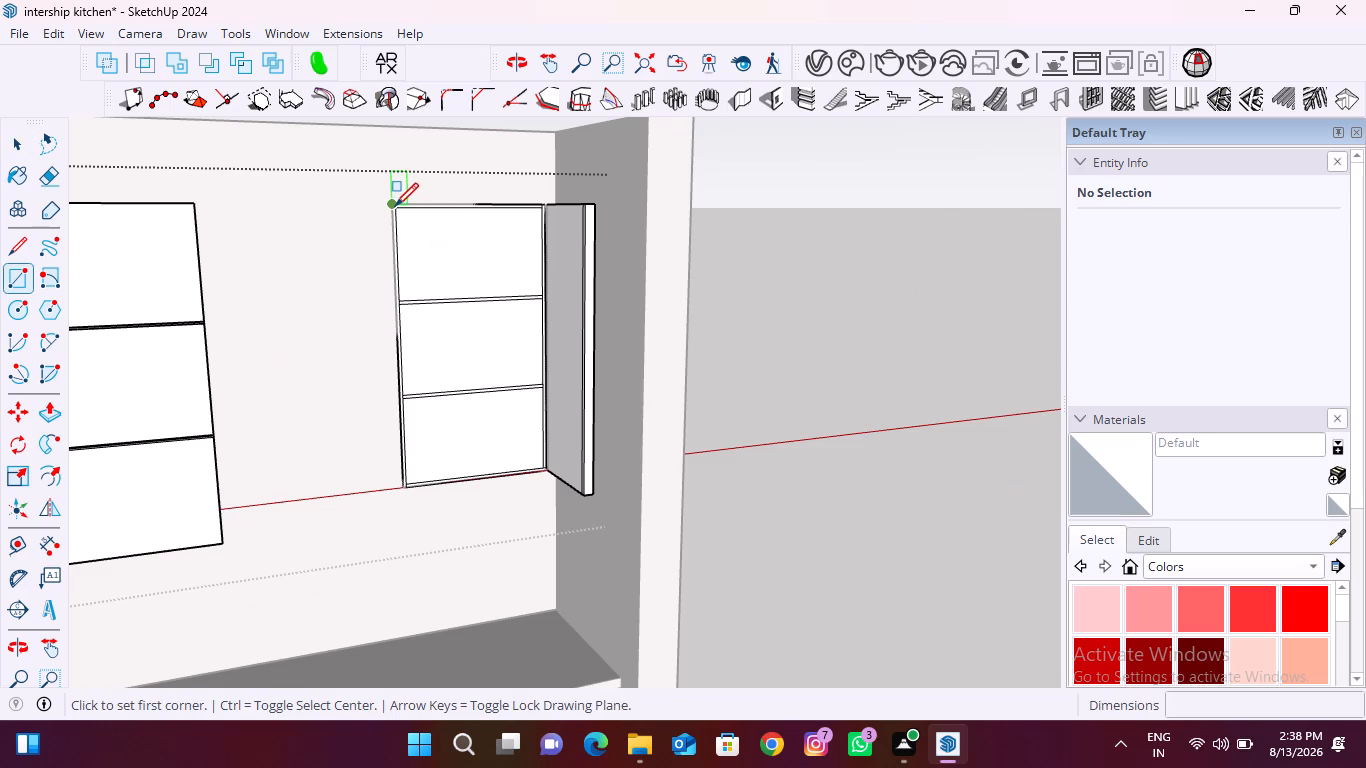
{"action": "key", "text": "e"}
{"action": "scroll", "coordinate": [391, 206], "scroll_direction": "up", "scroll_amount": 8}
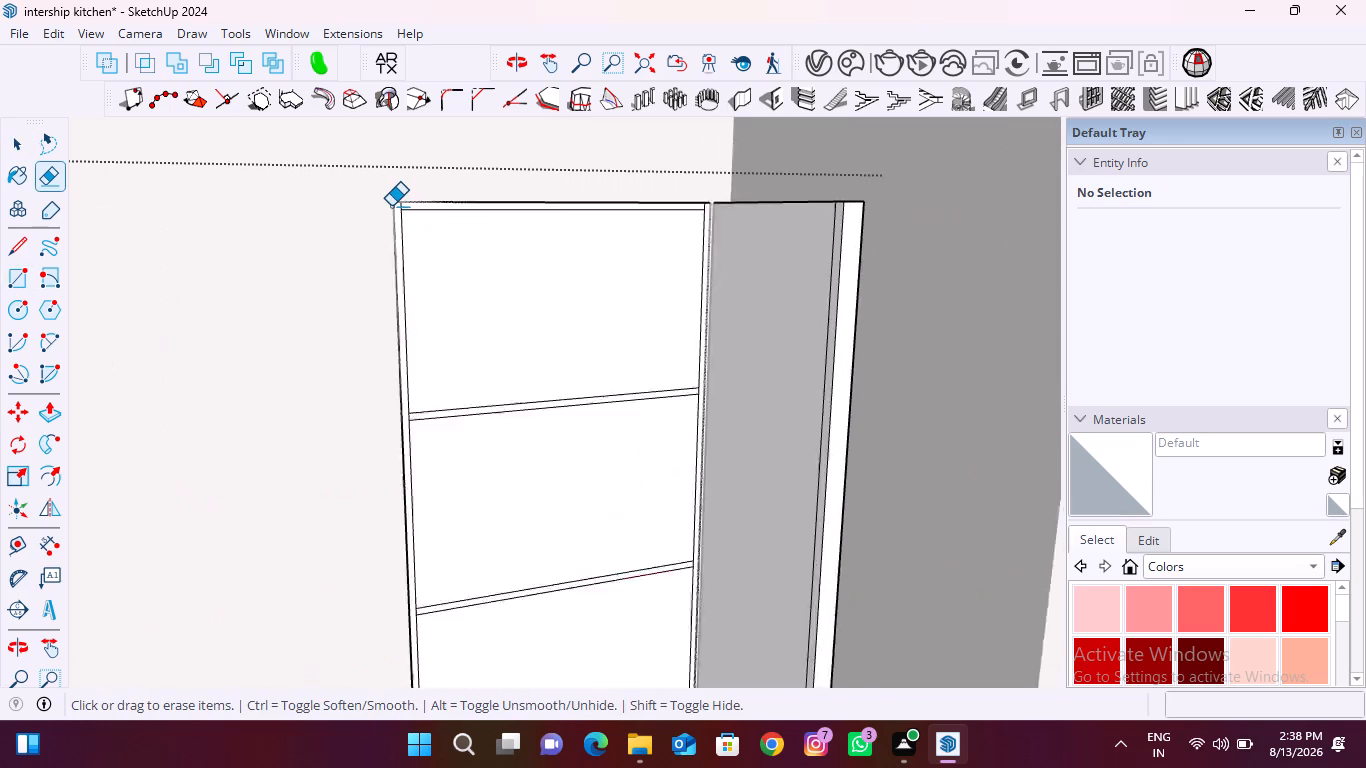
{"action": "scroll", "coordinate": [391, 206], "scroll_direction": "up", "scroll_amount": 20}
{"action": "scroll", "coordinate": [391, 206], "scroll_direction": "up", "scroll_amount": 3}
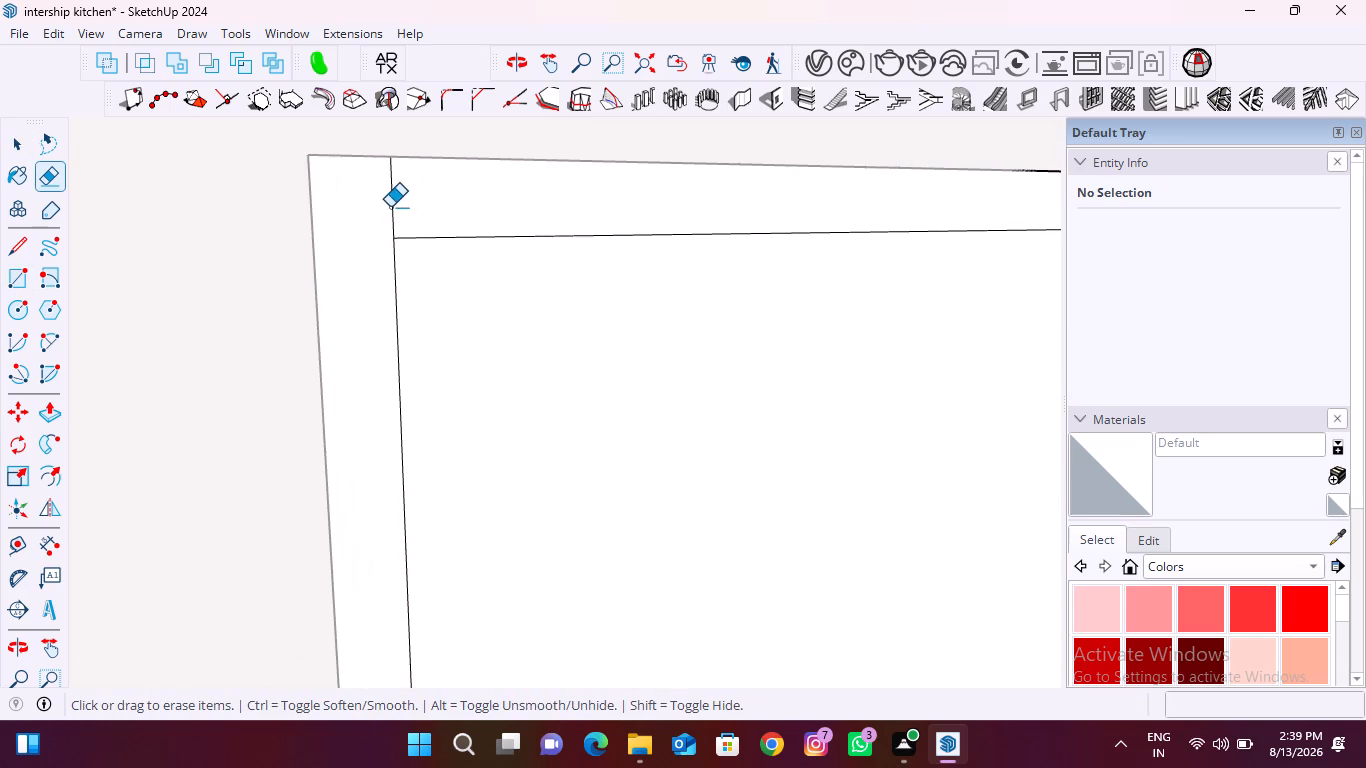
{"action": "left_click", "coordinate": [390, 207]}
{"action": "scroll", "coordinate": [258, 227], "scroll_direction": "down", "scroll_amount": 20}
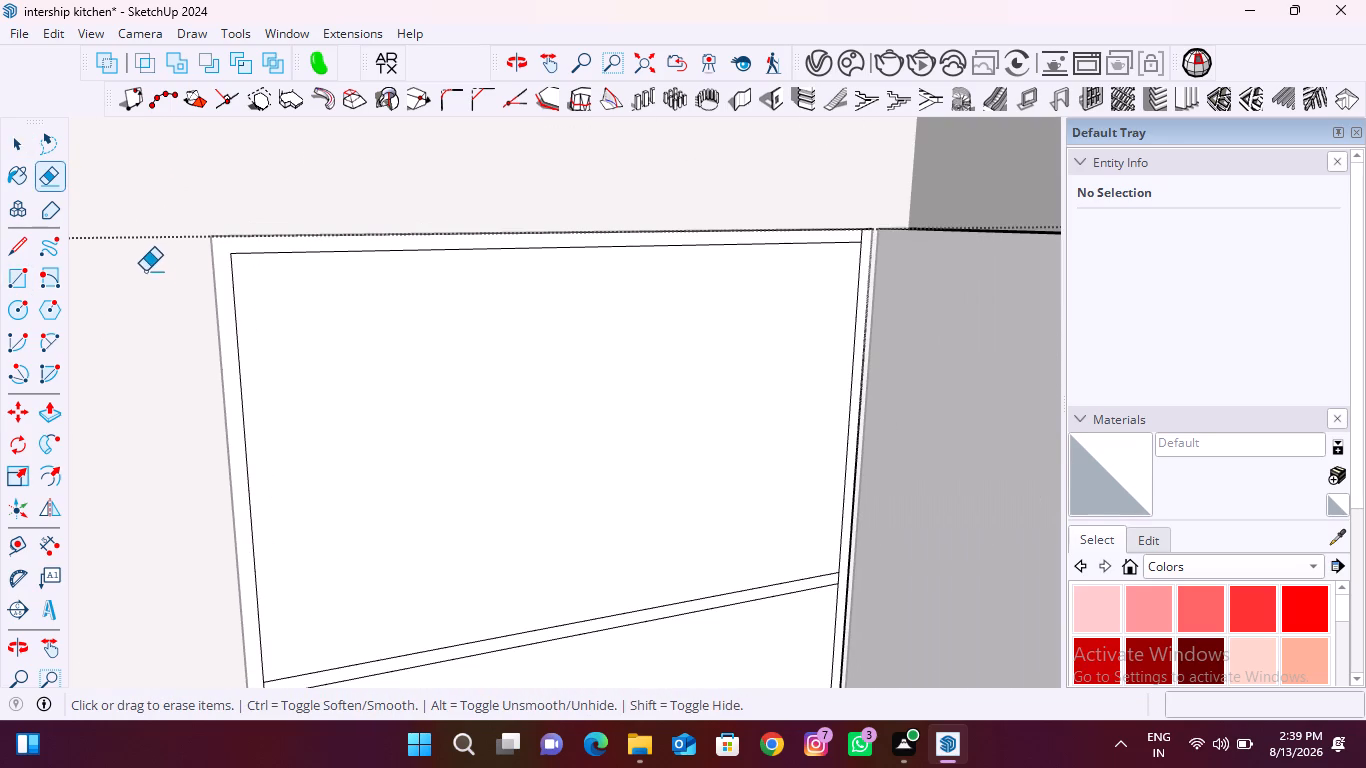
{"action": "scroll", "coordinate": [866, 241], "scroll_direction": "up", "scroll_amount": 17}
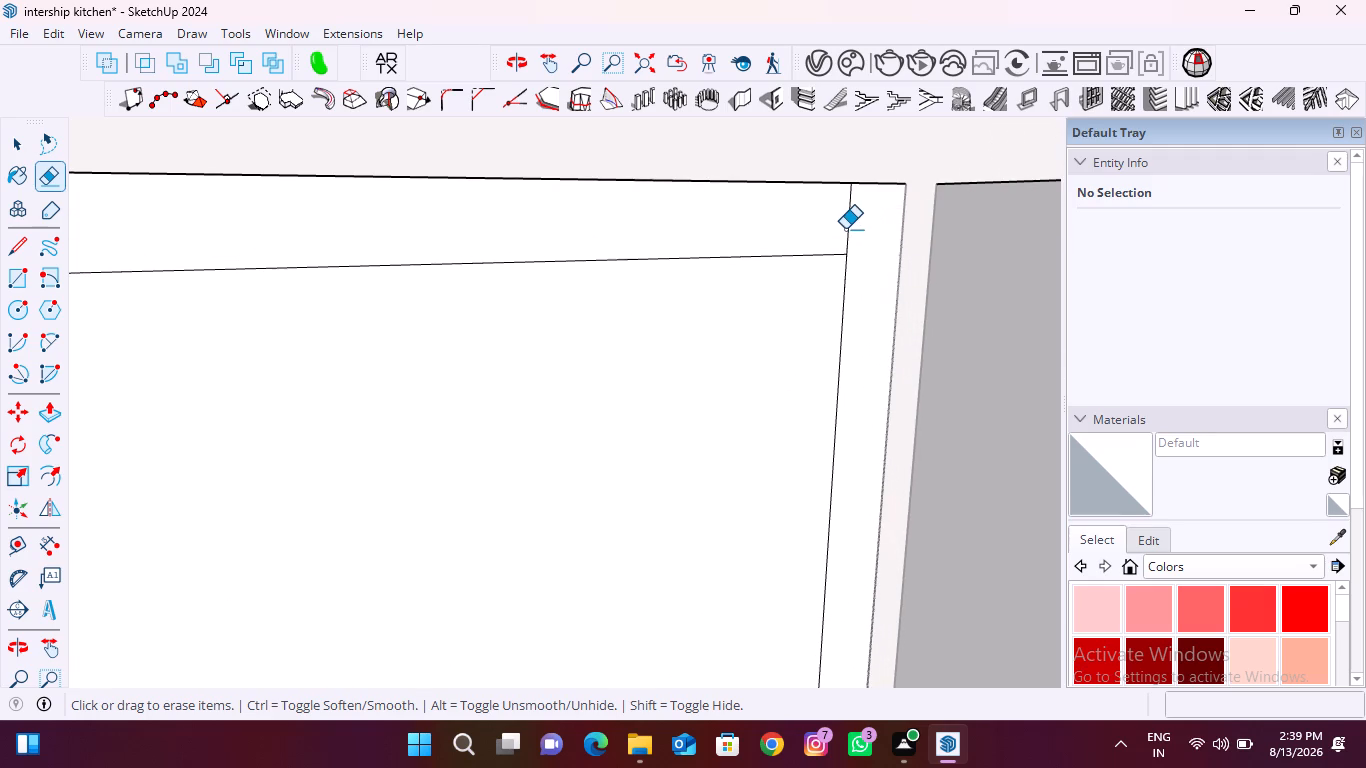
{"action": "left_click", "coordinate": [845, 229]}
{"action": "left_click", "coordinate": [849, 228]}
Erase the short line segments closing both ends of the upper division strip, joining it to the side strips.
{"action": "scroll", "coordinate": [669, 238], "scroll_direction": "down", "scroll_amount": 11}
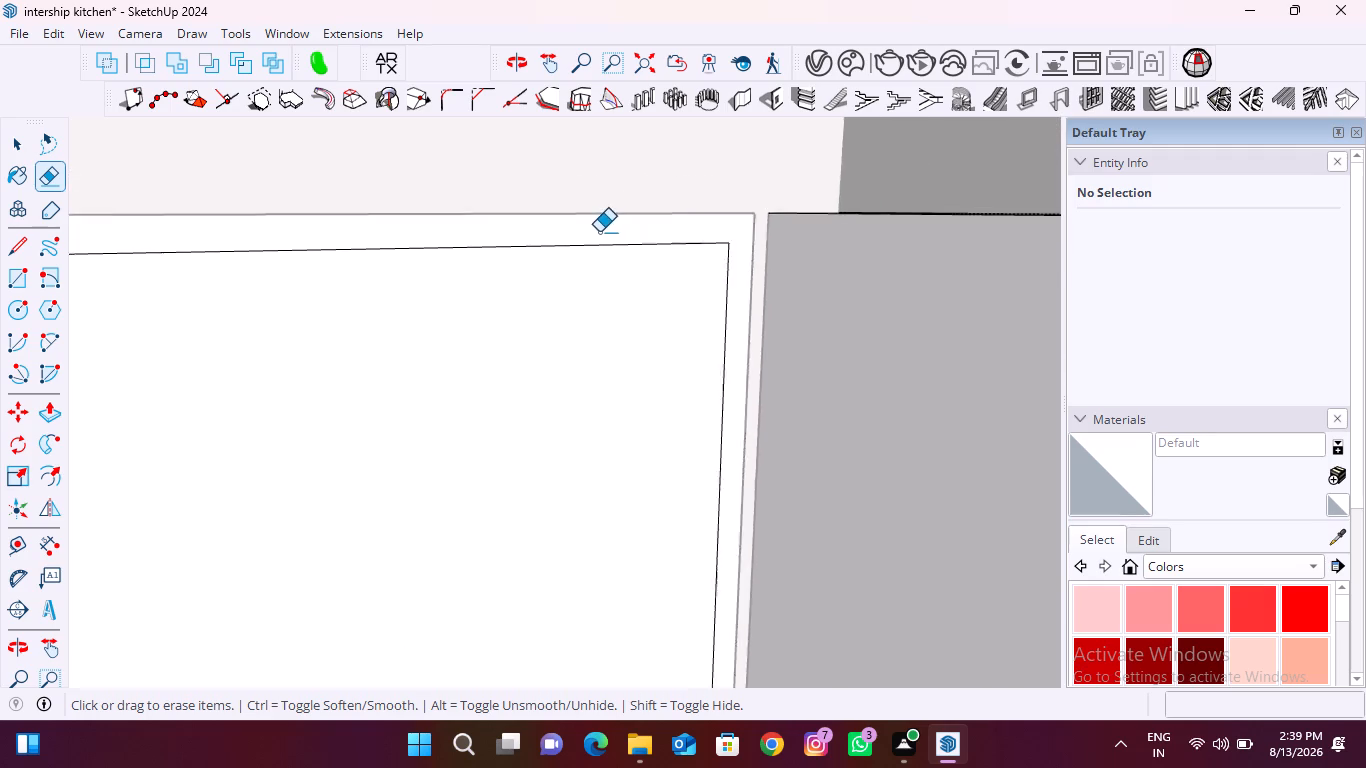
{"action": "scroll", "coordinate": [599, 232], "scroll_direction": "down", "scroll_amount": 13}
{"action": "scroll", "coordinate": [637, 479], "scroll_direction": "up", "scroll_amount": 11}
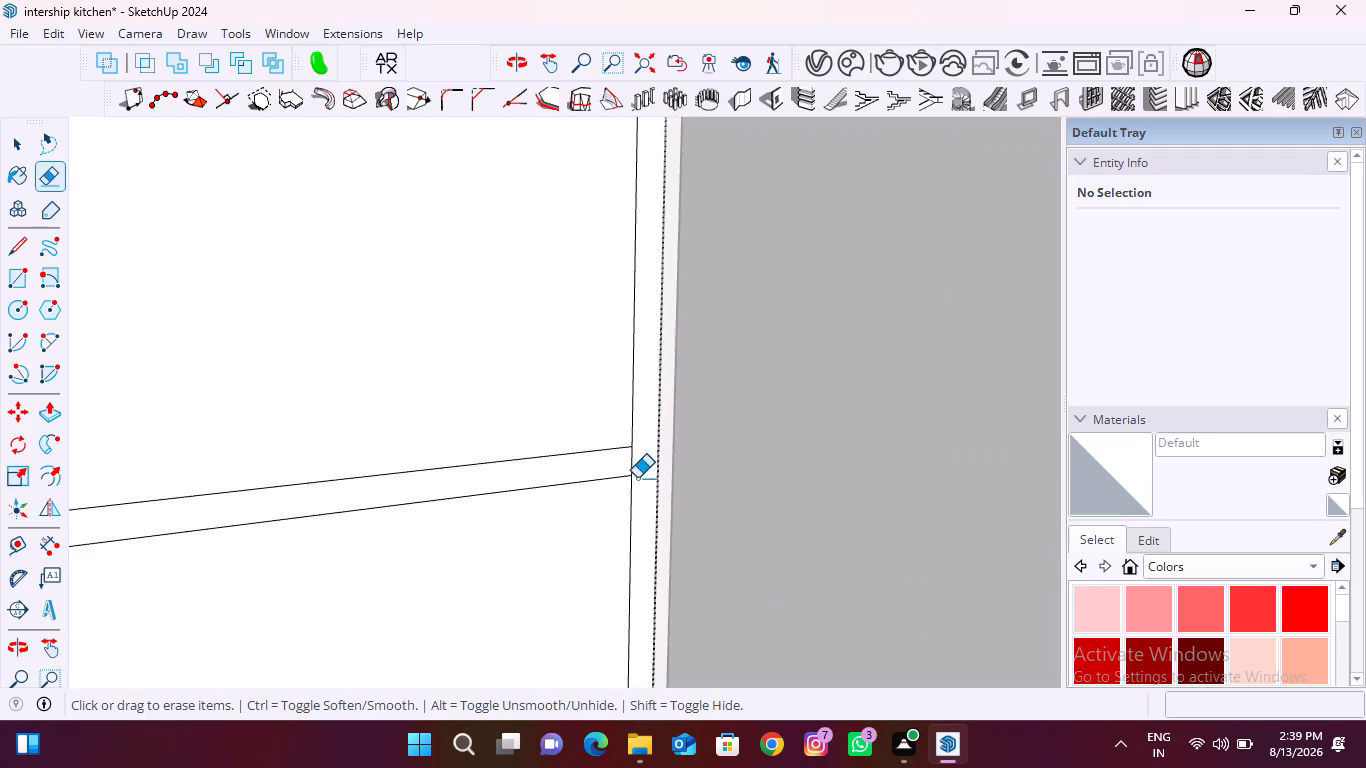
{"action": "scroll", "coordinate": [637, 478], "scroll_direction": "up", "scroll_amount": 15}
{"action": "left_click_drag", "start_coordinate": [629, 454], "coordinate": [644, 448]}
{"action": "scroll", "coordinate": [682, 390], "scroll_direction": "down", "scroll_amount": 5}
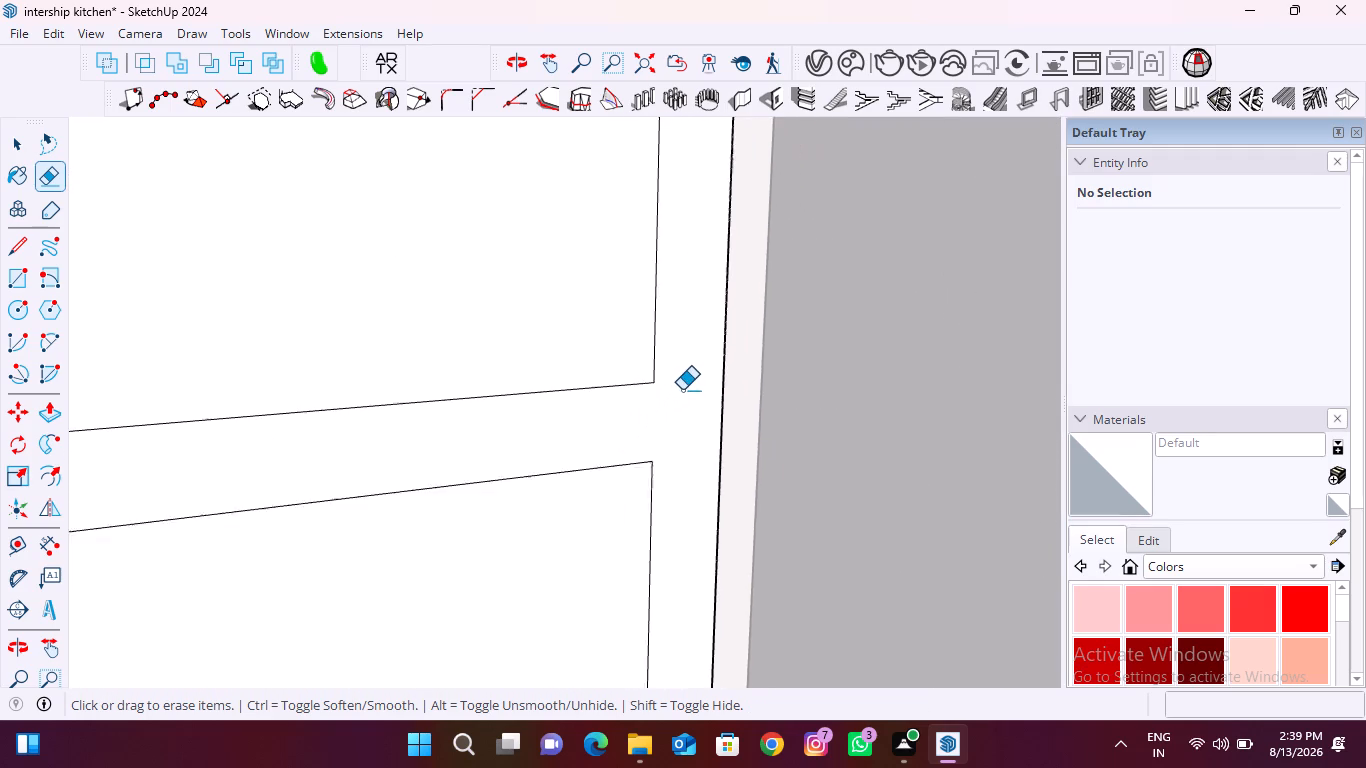
{"action": "scroll", "coordinate": [682, 390], "scroll_direction": "down", "scroll_amount": 20}
{"action": "scroll", "coordinate": [682, 390], "scroll_direction": "down", "scroll_amount": 5}
{"action": "scroll", "coordinate": [282, 431], "scroll_direction": "up", "scroll_amount": 2}
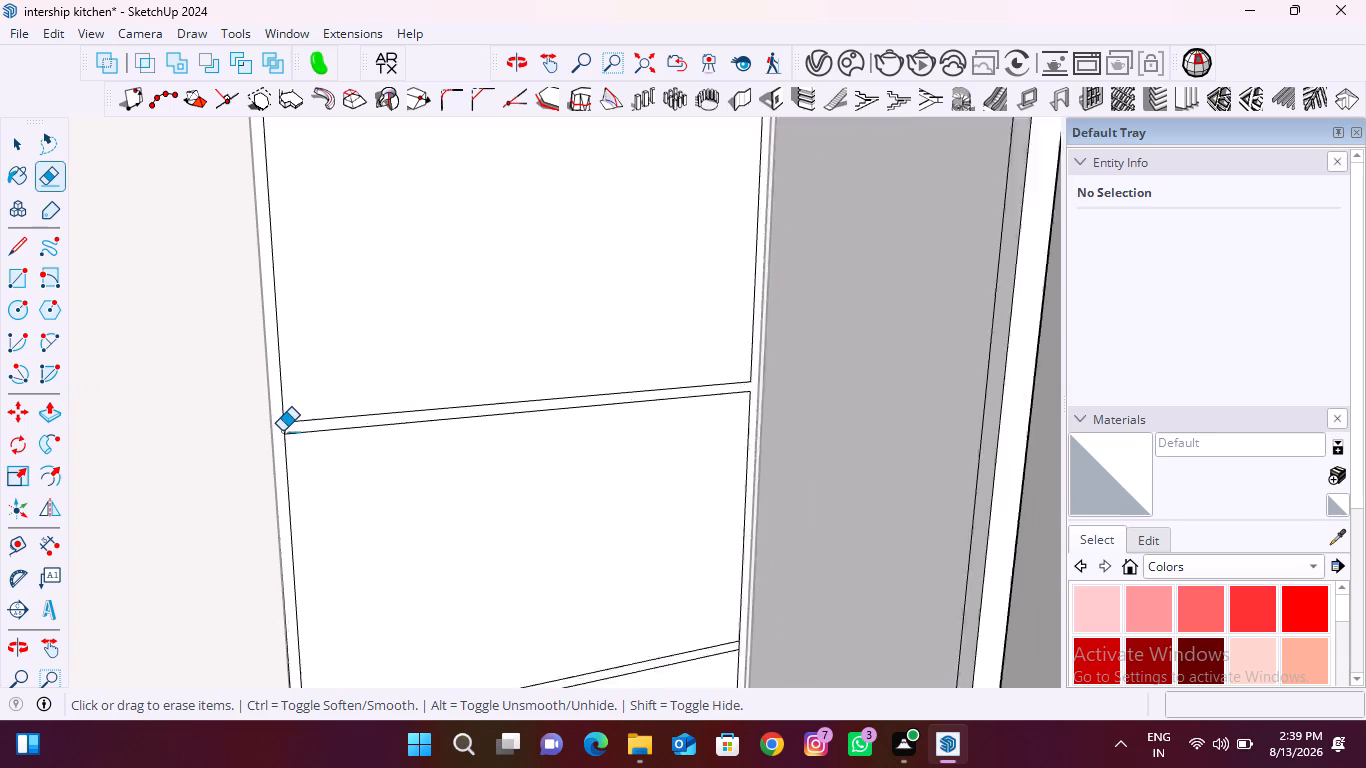
{"action": "scroll", "coordinate": [282, 431], "scroll_direction": "up", "scroll_amount": 20}
{"action": "scroll", "coordinate": [282, 431], "scroll_direction": "up", "scroll_amount": 6}
{"action": "left_click_drag", "start_coordinate": [297, 409], "coordinate": [329, 403]}
Erase the short line segment closing the left end of the lower division strip on the bay panel.
{"action": "scroll", "coordinate": [271, 331], "scroll_direction": "down", "scroll_amount": 20}
{"action": "scroll", "coordinate": [271, 331], "scroll_direction": "down", "scroll_amount": 11}
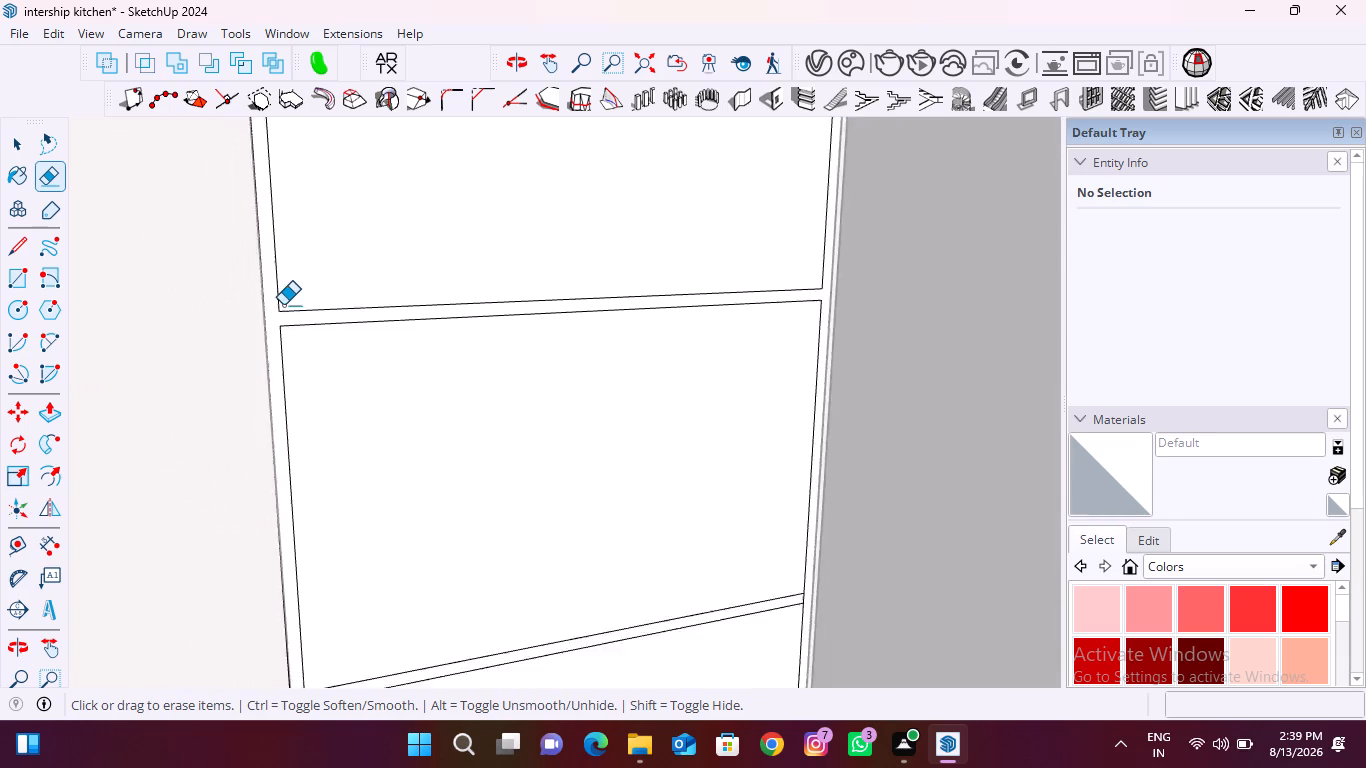
{"action": "scroll", "coordinate": [283, 305], "scroll_direction": "down", "scroll_amount": 8}
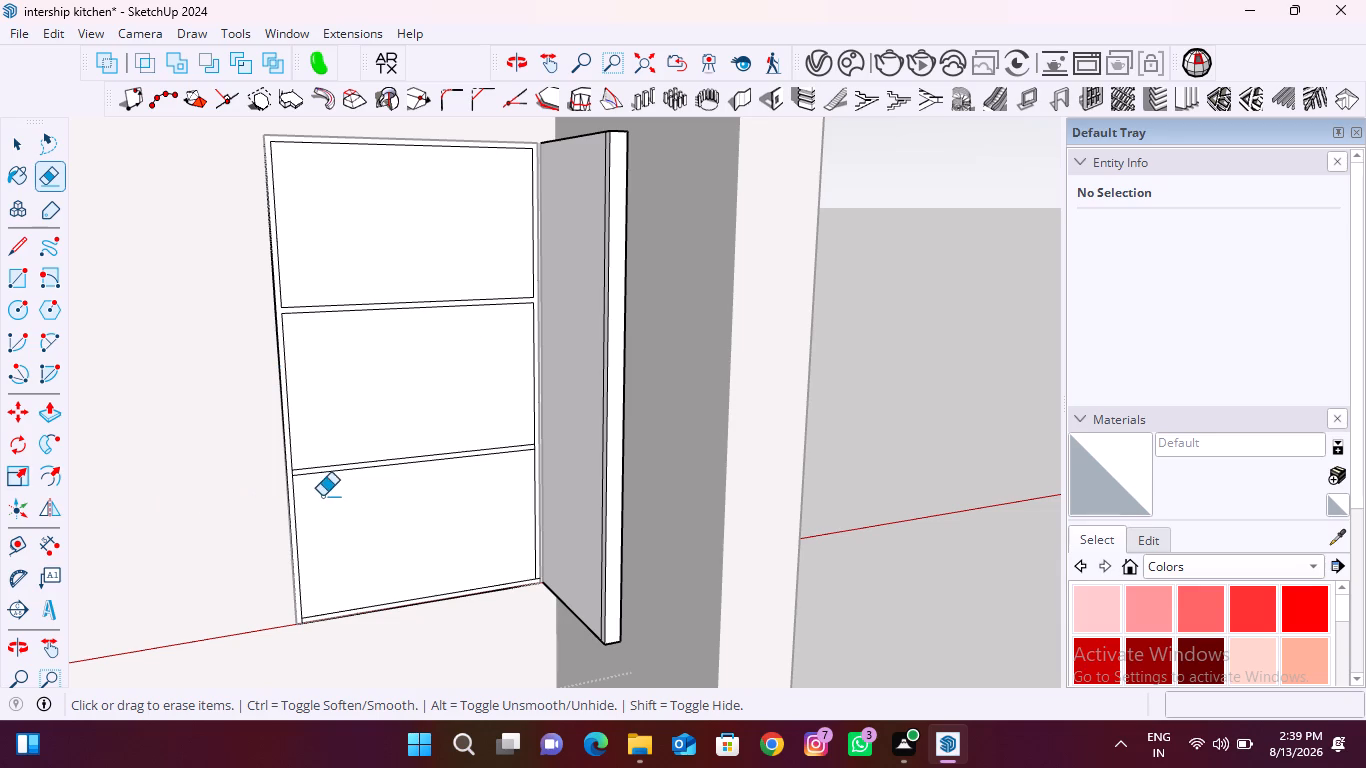
{"action": "scroll", "coordinate": [298, 484], "scroll_direction": "up", "scroll_amount": 5}
{"action": "scroll", "coordinate": [290, 484], "scroll_direction": "up", "scroll_amount": 17}
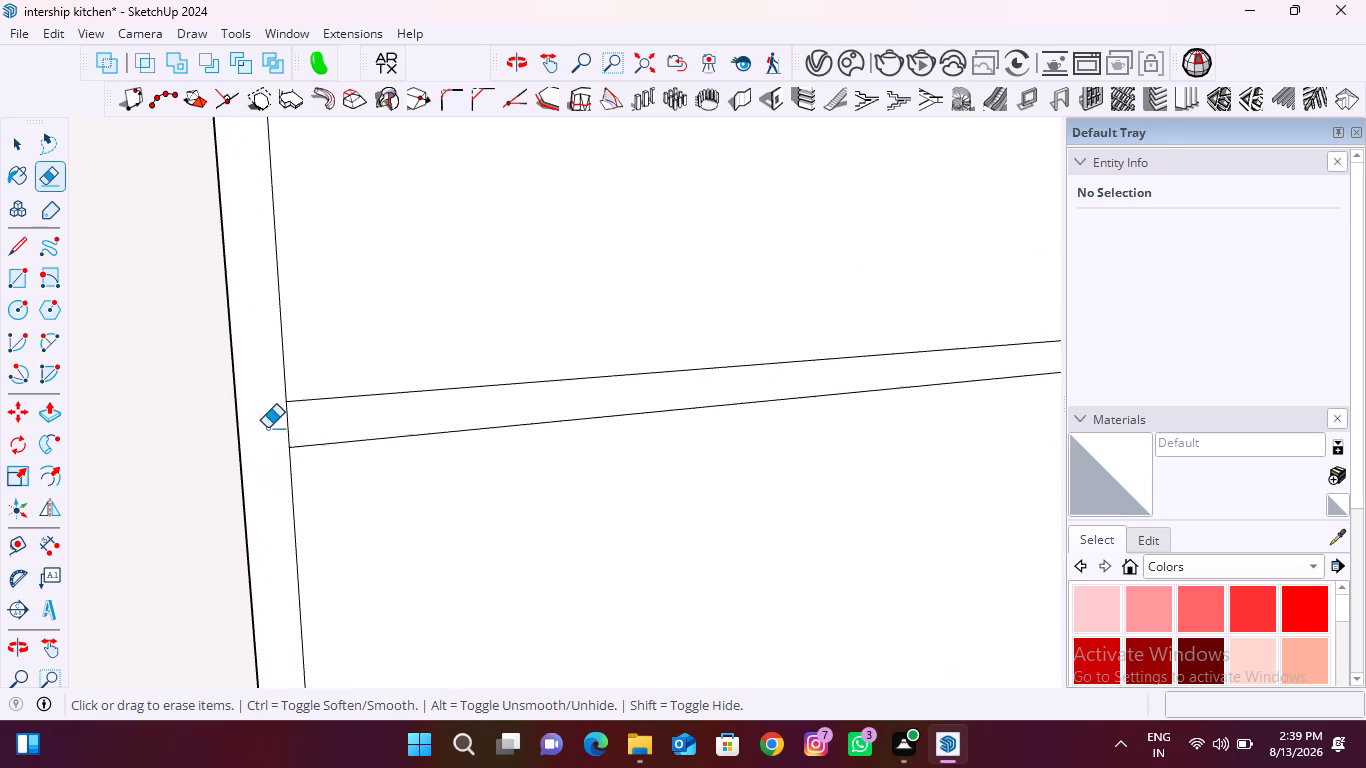
{"action": "scroll", "coordinate": [267, 428], "scroll_direction": "up", "scroll_amount": 13}
{"action": "left_click_drag", "start_coordinate": [315, 420], "coordinate": [337, 416]}
Erase the short line segments separating the bottom strip from the side strips at both bottom corners of the bay panel.
{"action": "scroll", "coordinate": [76, 415], "scroll_direction": "down", "scroll_amount": 20}
{"action": "scroll", "coordinate": [76, 415], "scroll_direction": "down", "scroll_amount": 20}
{"action": "scroll", "coordinate": [76, 415], "scroll_direction": "down", "scroll_amount": 10}
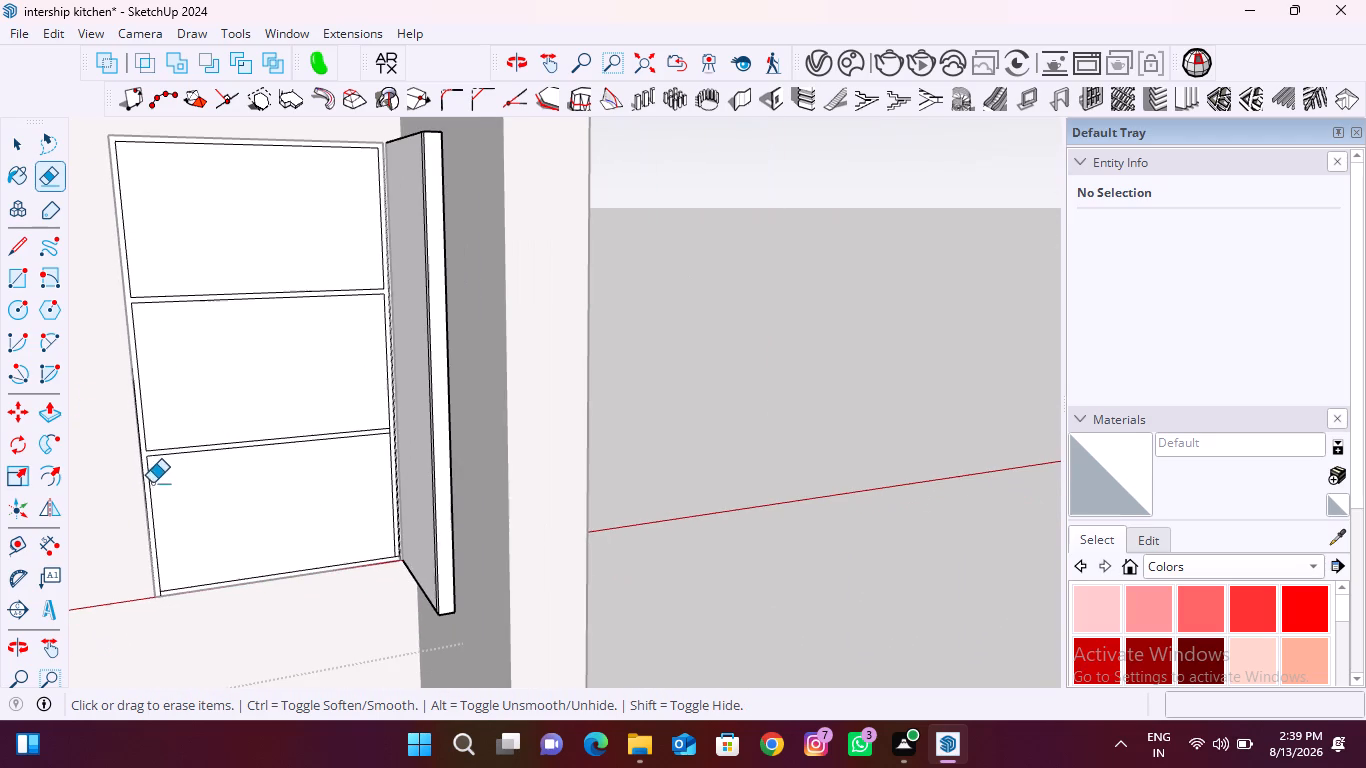
{"action": "scroll", "coordinate": [157, 605], "scroll_direction": "up", "scroll_amount": 20}
{"action": "scroll", "coordinate": [157, 605], "scroll_direction": "up", "scroll_amount": 2}
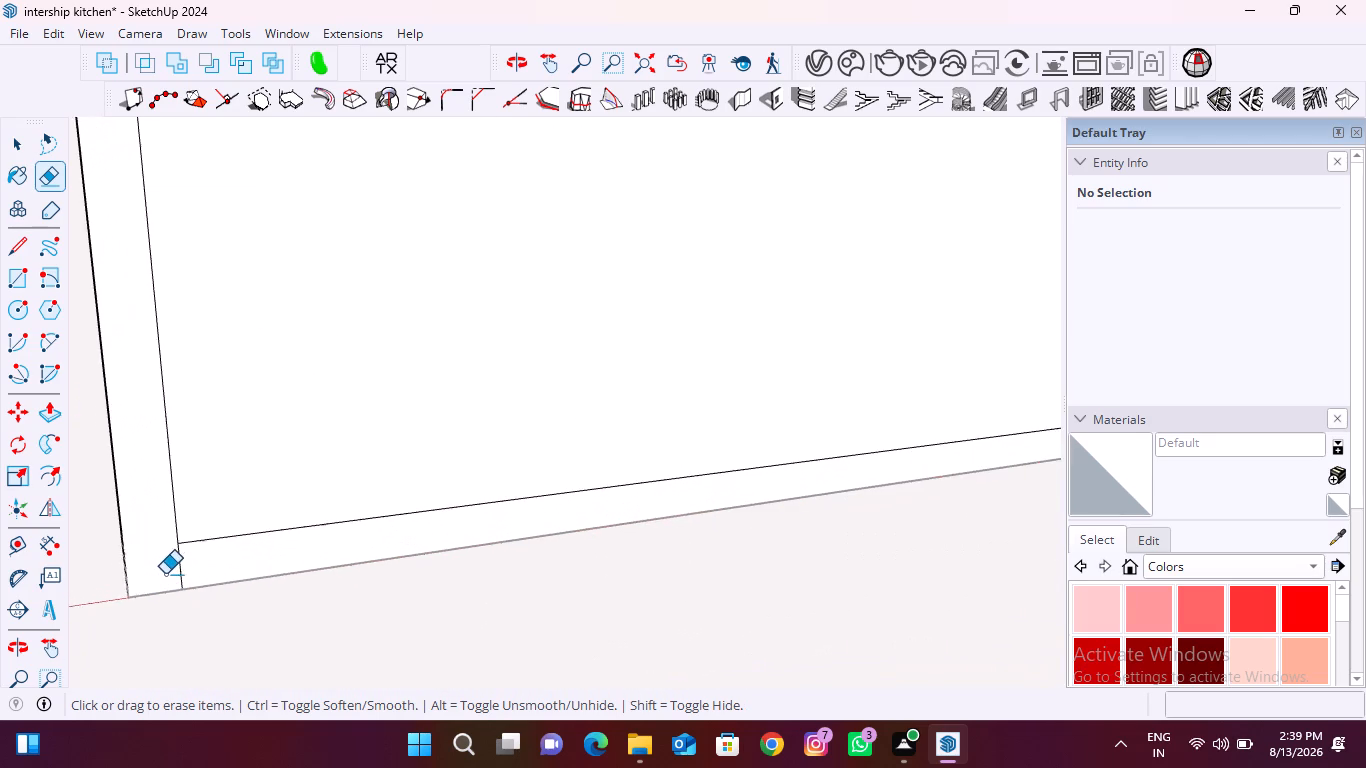
{"action": "scroll", "coordinate": [165, 574], "scroll_direction": "up", "scroll_amount": 12}
{"action": "left_click_drag", "start_coordinate": [195, 557], "coordinate": [204, 556]}
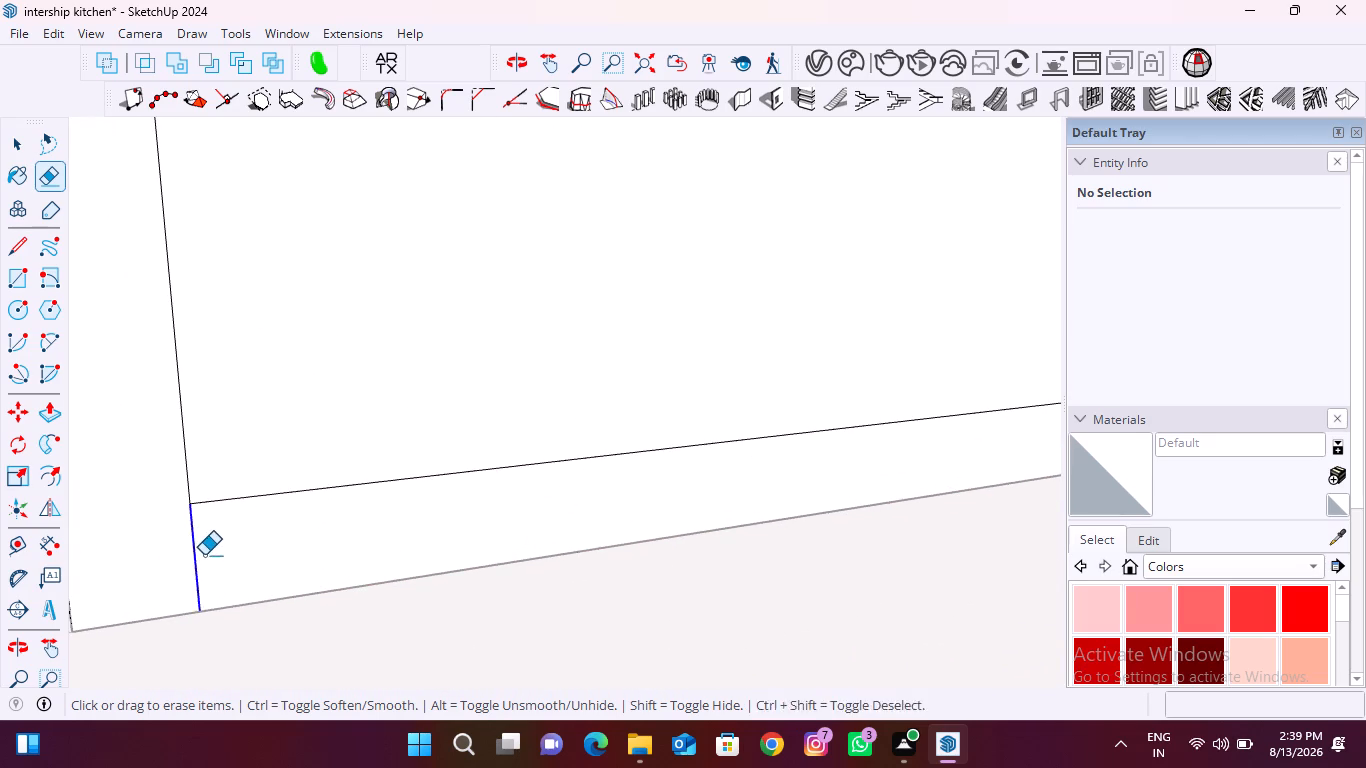
{"action": "scroll", "coordinate": [135, 573], "scroll_direction": "down", "scroll_amount": 20}
{"action": "scroll", "coordinate": [135, 573], "scroll_direction": "down", "scroll_amount": 14}
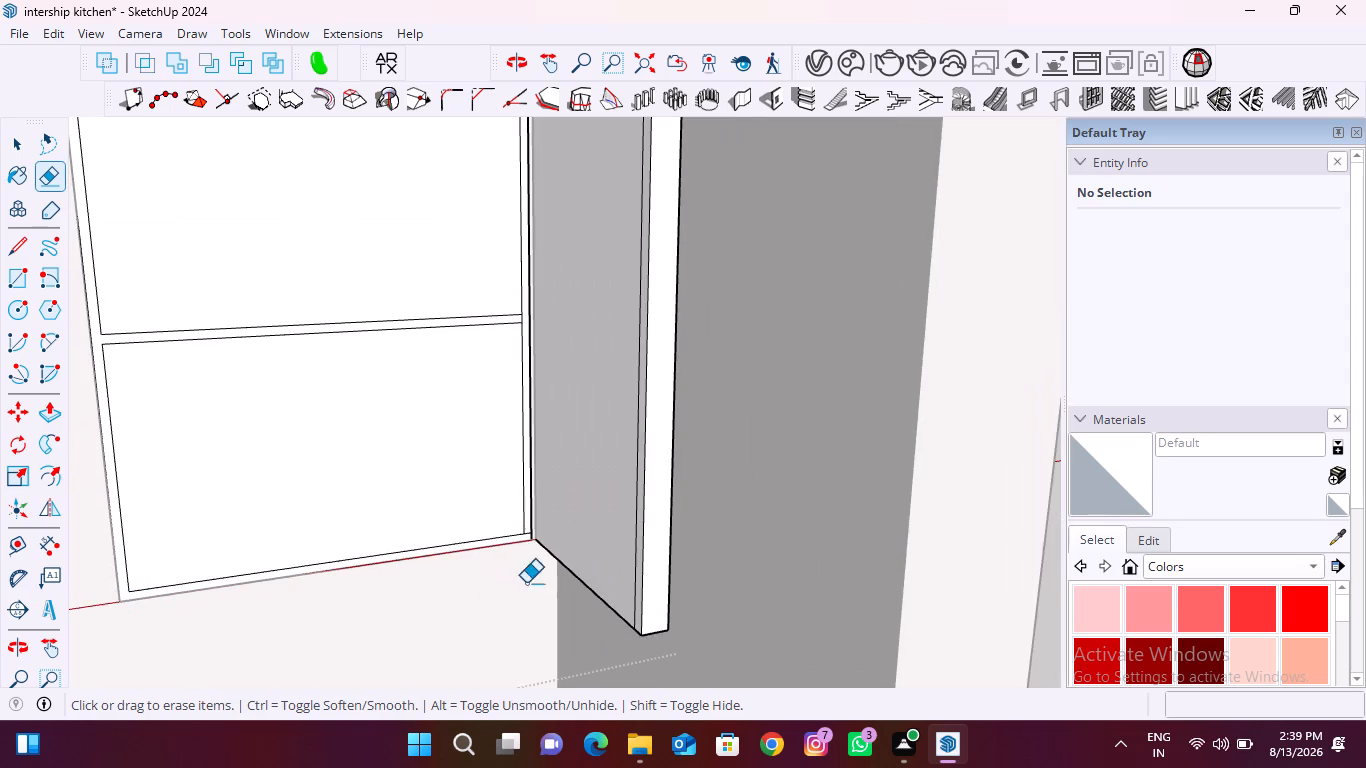
{"action": "scroll", "coordinate": [531, 542], "scroll_direction": "up", "scroll_amount": 20}
{"action": "scroll", "coordinate": [531, 542], "scroll_direction": "up", "scroll_amount": 5}
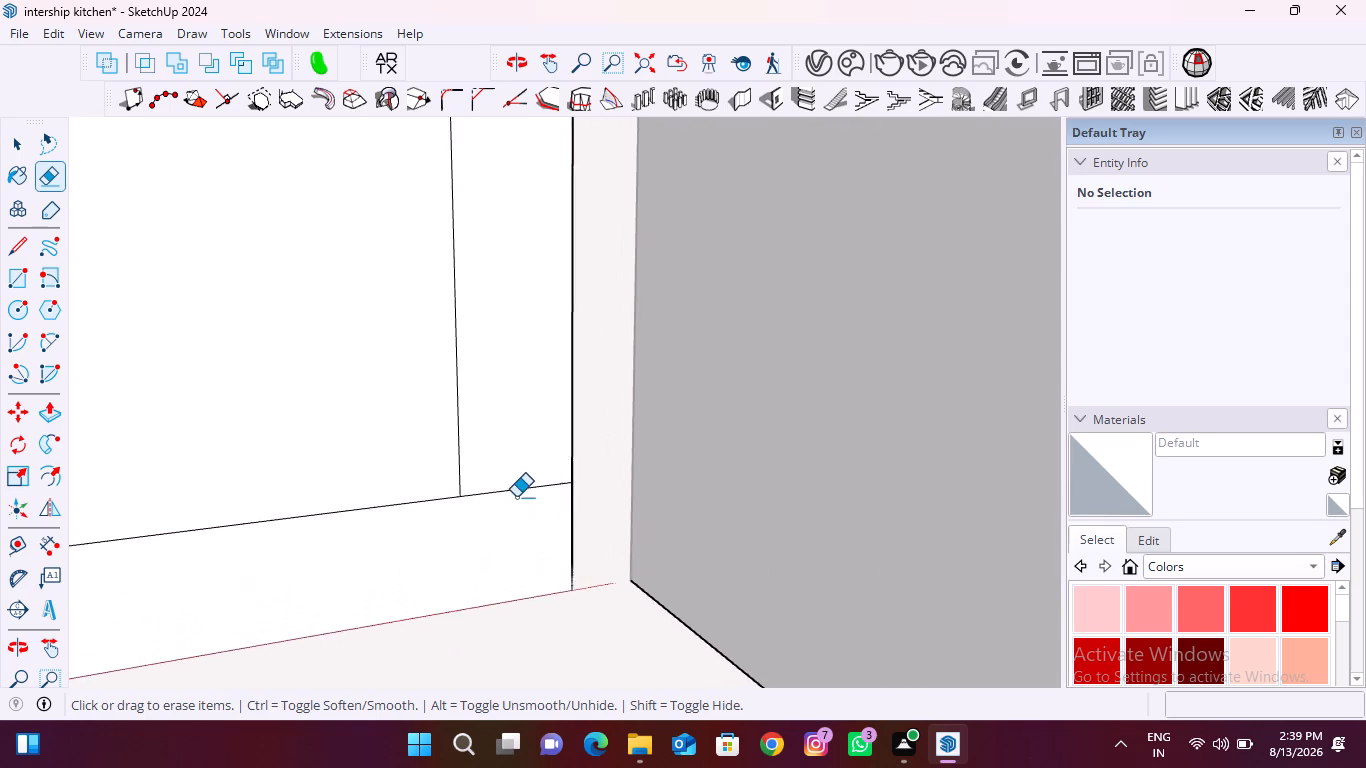
{"action": "scroll", "coordinate": [516, 497], "scroll_direction": "up", "scroll_amount": 3}
{"action": "left_click_drag", "start_coordinate": [516, 482], "coordinate": [516, 500]}
Erase the short line segment closing the right end of the lower division strip, completing the continuous gap frame.
{"action": "scroll", "coordinate": [416, 592], "scroll_direction": "down", "scroll_amount": 18}
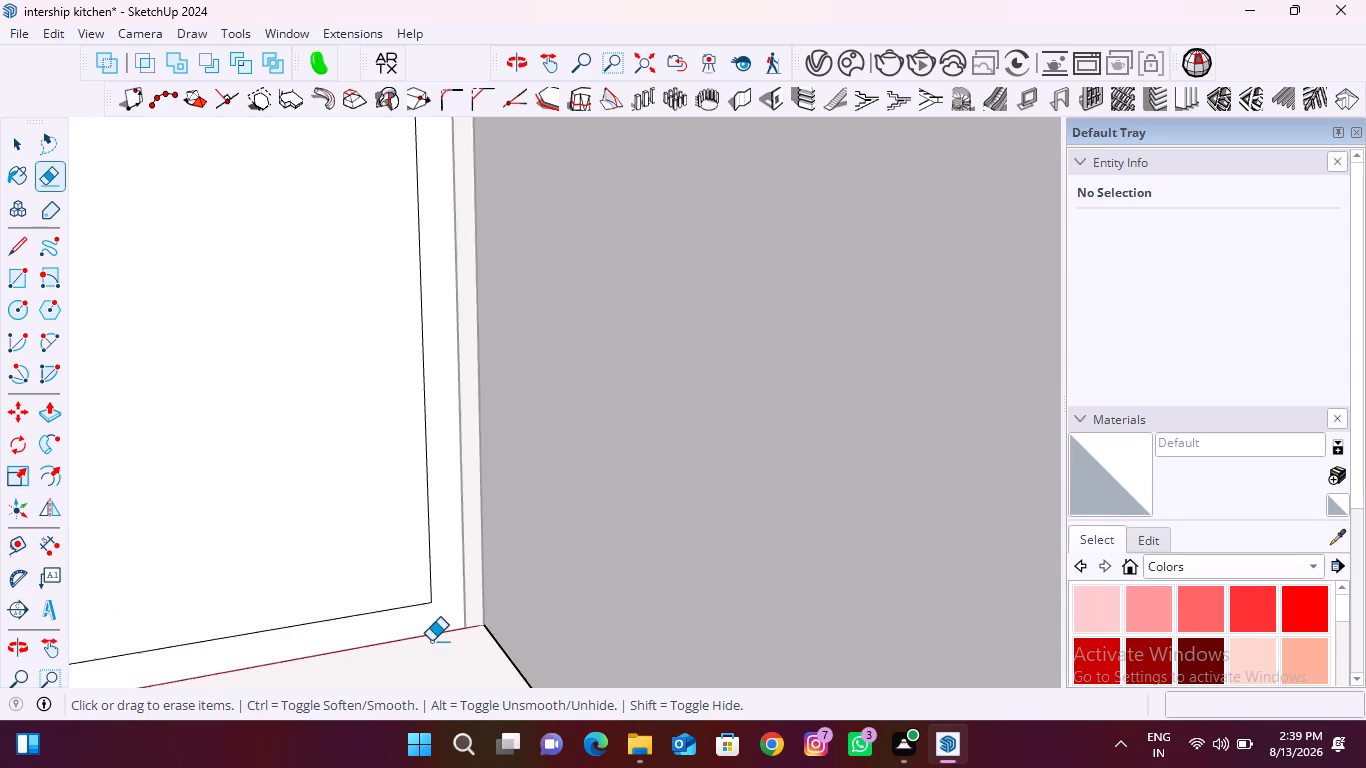
{"action": "scroll", "coordinate": [431, 641], "scroll_direction": "down", "scroll_amount": 14}
{"action": "scroll", "coordinate": [425, 367], "scroll_direction": "up", "scroll_amount": 5}
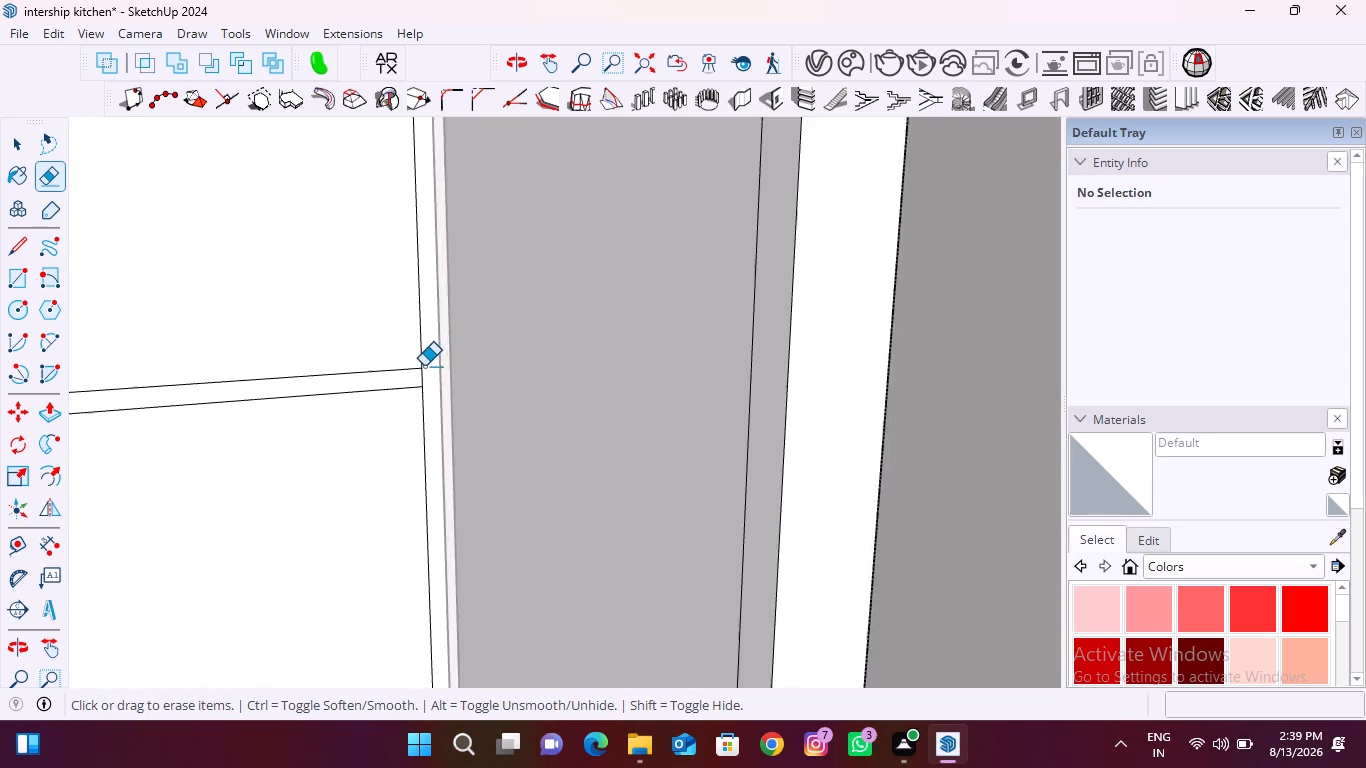
{"action": "scroll", "coordinate": [424, 366], "scroll_direction": "up", "scroll_amount": 20}
{"action": "scroll", "coordinate": [424, 366], "scroll_direction": "up", "scroll_amount": 4}
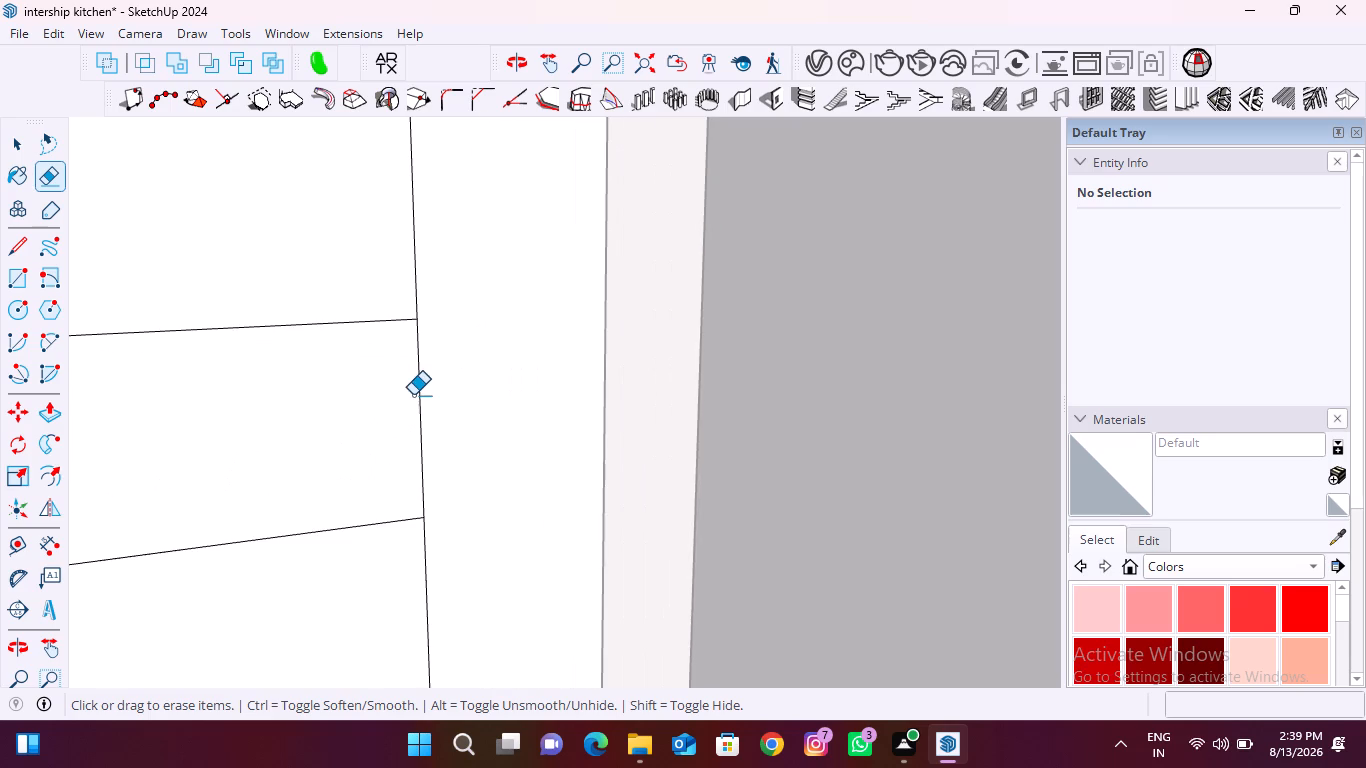
{"action": "left_click_drag", "start_coordinate": [421, 393], "coordinate": [435, 392]}
{"action": "scroll", "coordinate": [436, 391], "scroll_direction": "down", "scroll_amount": 20}
{"action": "scroll", "coordinate": [436, 391], "scroll_direction": "down", "scroll_amount": 5}
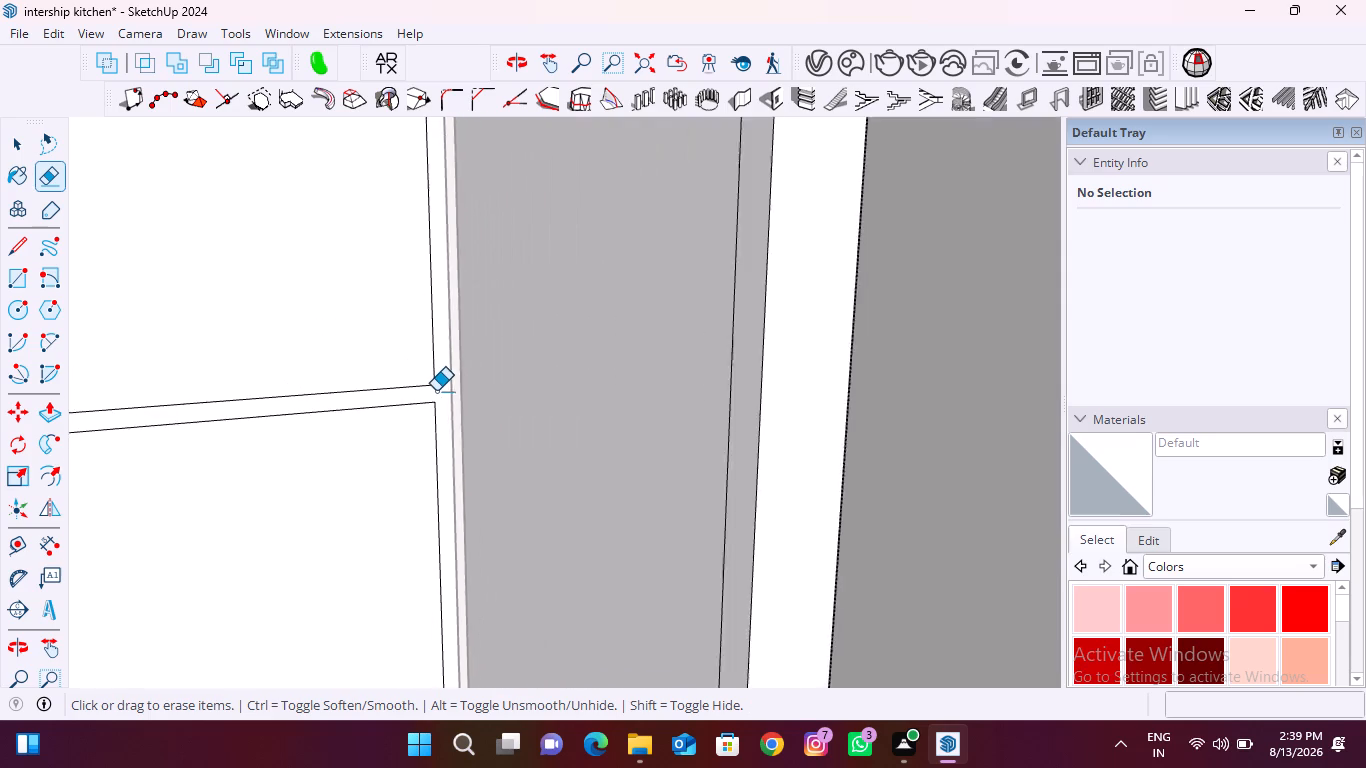
{"action": "scroll", "coordinate": [436, 391], "scroll_direction": "down", "scroll_amount": 20}
{"action": "scroll", "coordinate": [436, 391], "scroll_direction": "down", "scroll_amount": 1}
{"action": "middle_click_drag", "start_coordinate": [410, 432], "coordinate": [358, 445]}
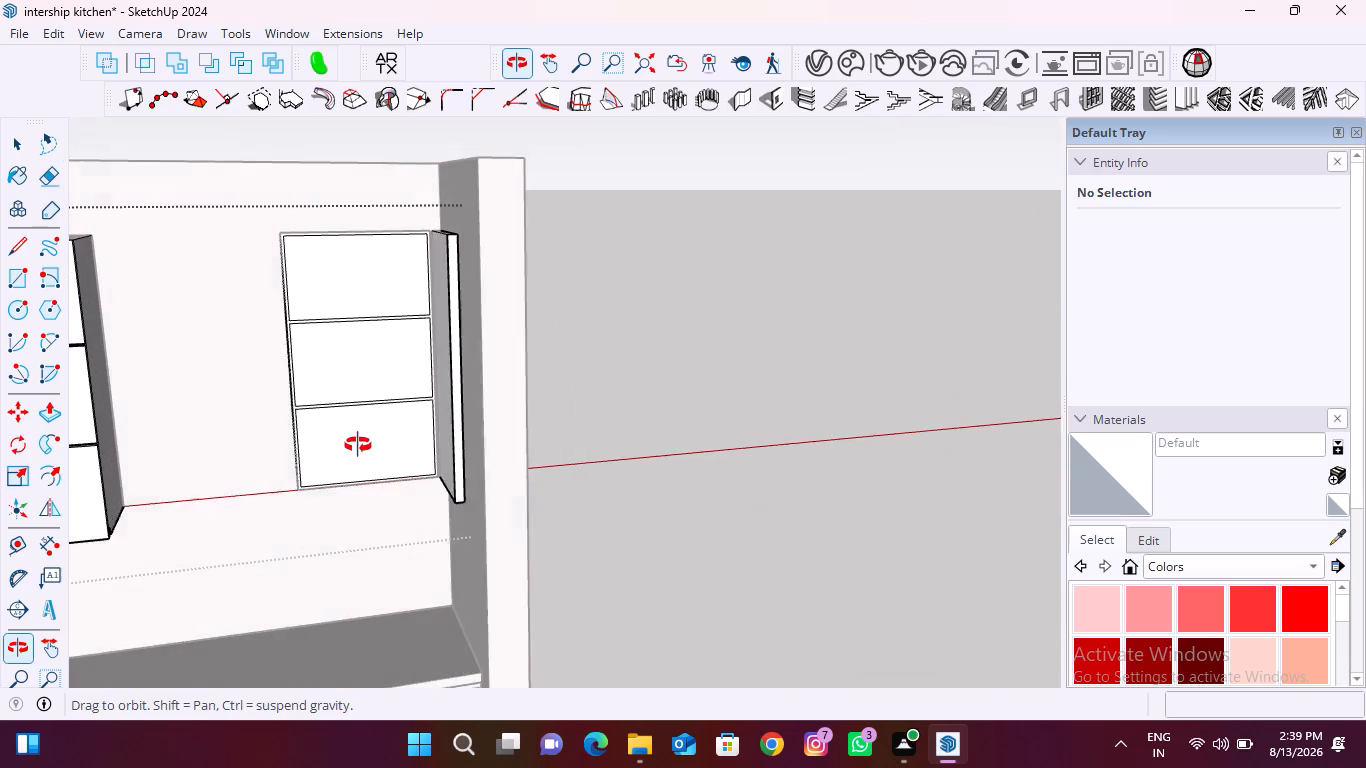
{"action": "middle_click_drag", "start_coordinate": [358, 445], "coordinate": [393, 441]}
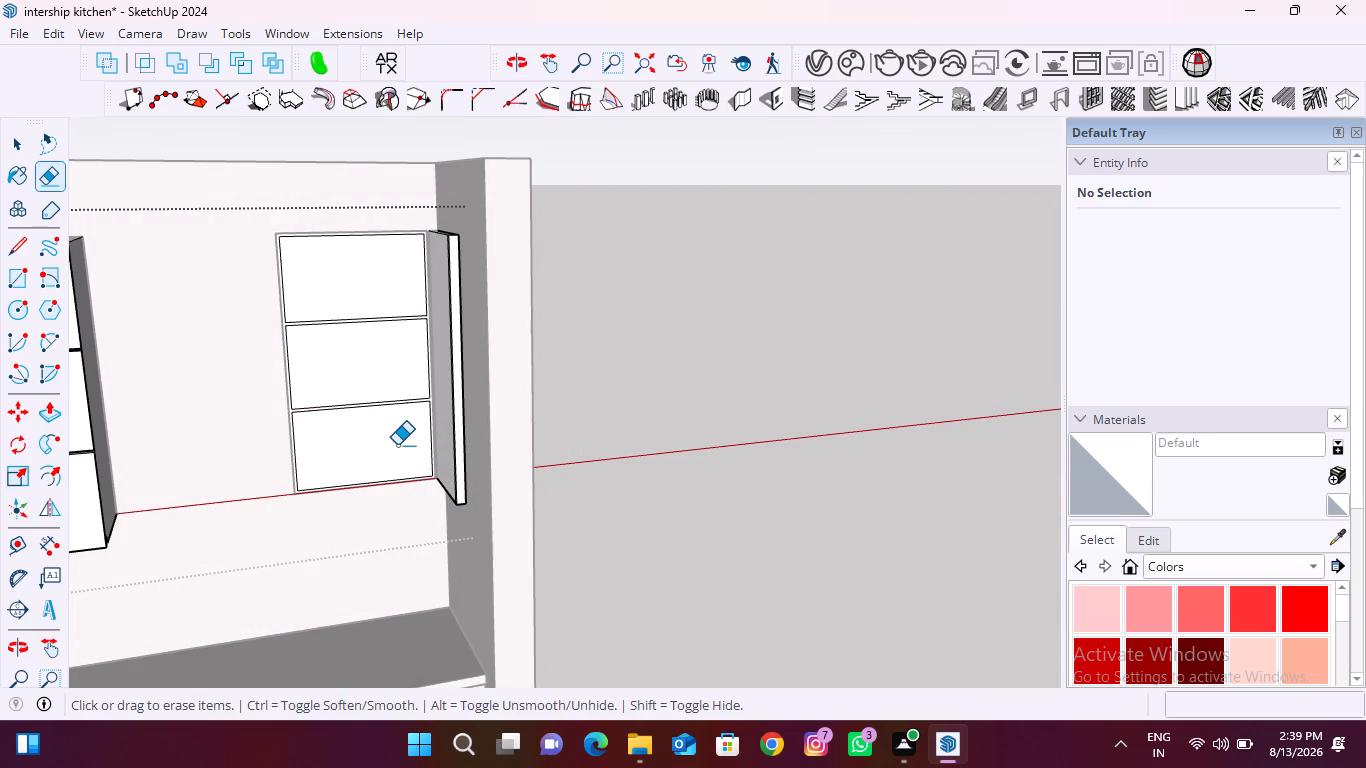